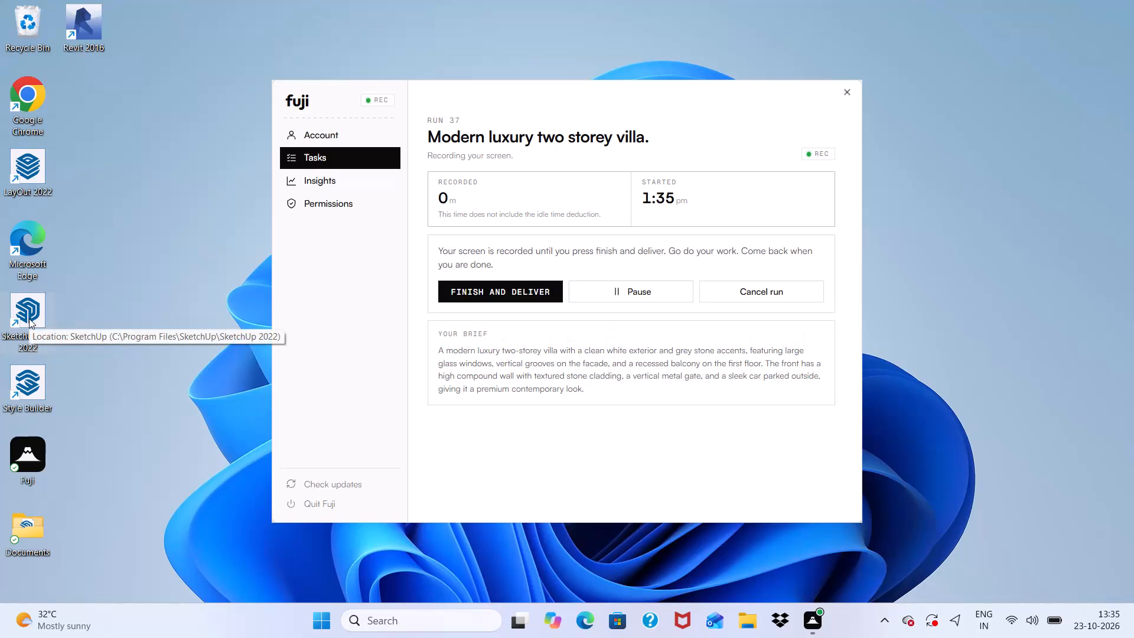
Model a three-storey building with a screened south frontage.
Launch SketchUp Pro 2022 from the desktop.
left_click(29, 318)
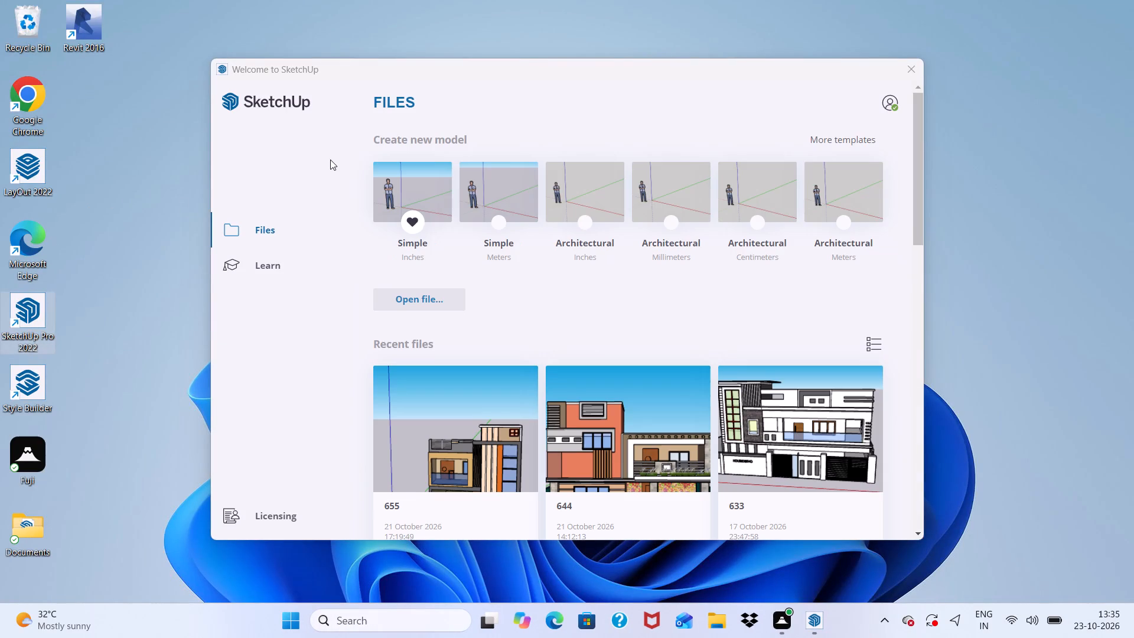
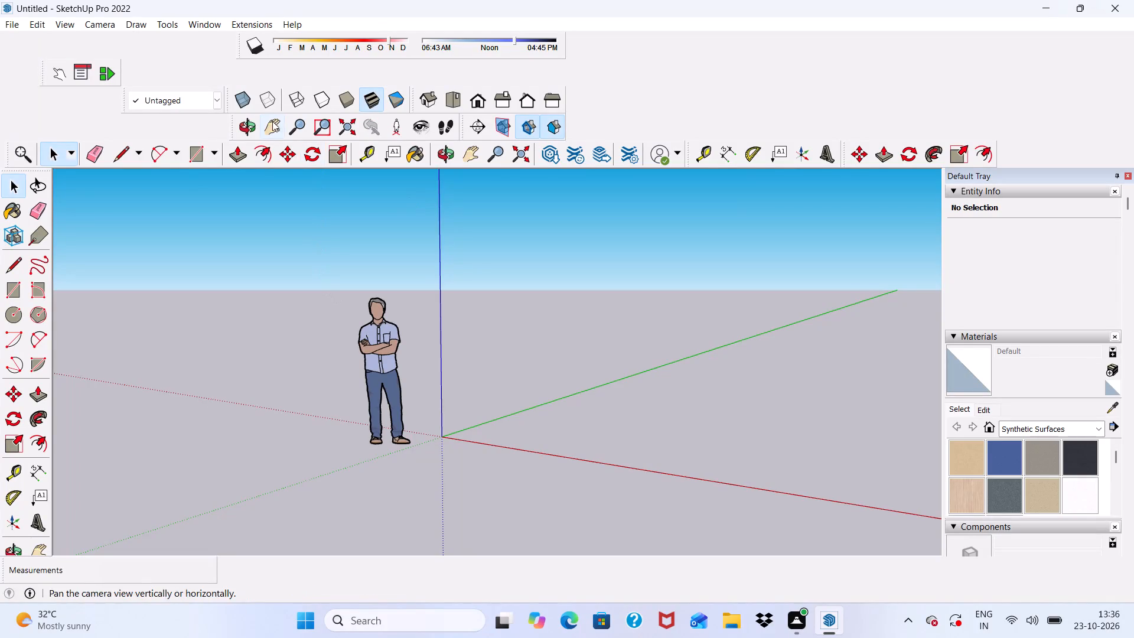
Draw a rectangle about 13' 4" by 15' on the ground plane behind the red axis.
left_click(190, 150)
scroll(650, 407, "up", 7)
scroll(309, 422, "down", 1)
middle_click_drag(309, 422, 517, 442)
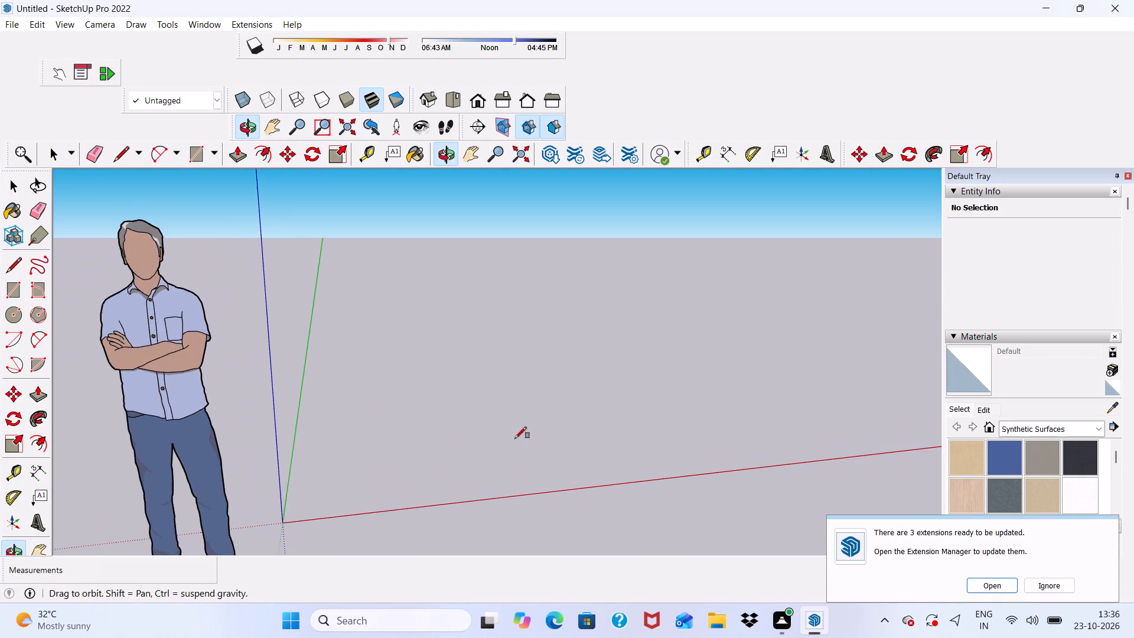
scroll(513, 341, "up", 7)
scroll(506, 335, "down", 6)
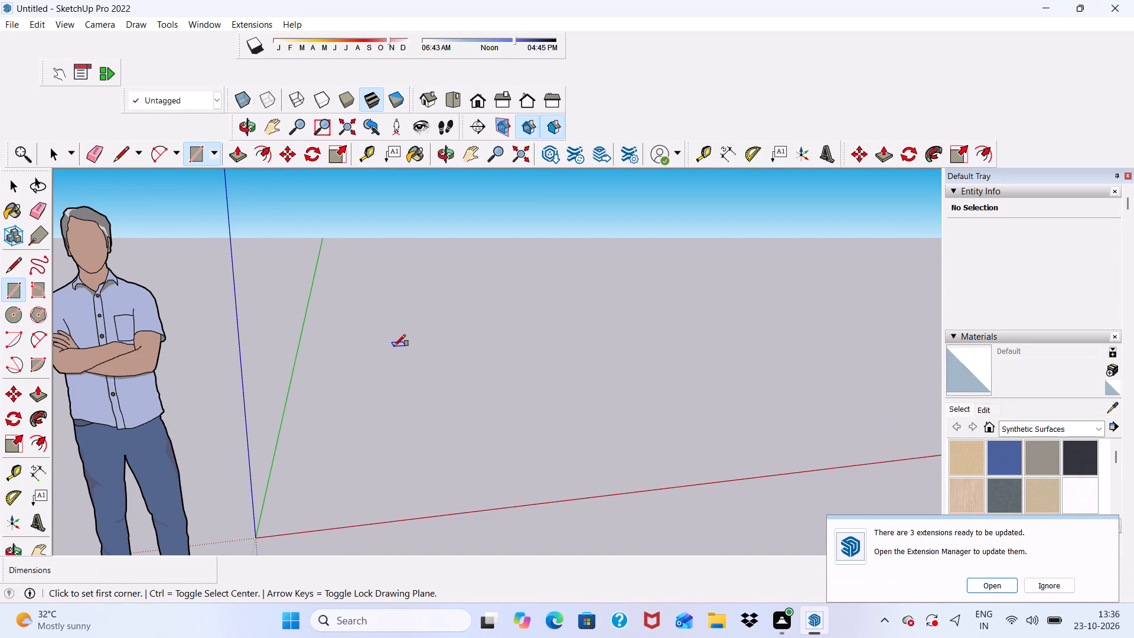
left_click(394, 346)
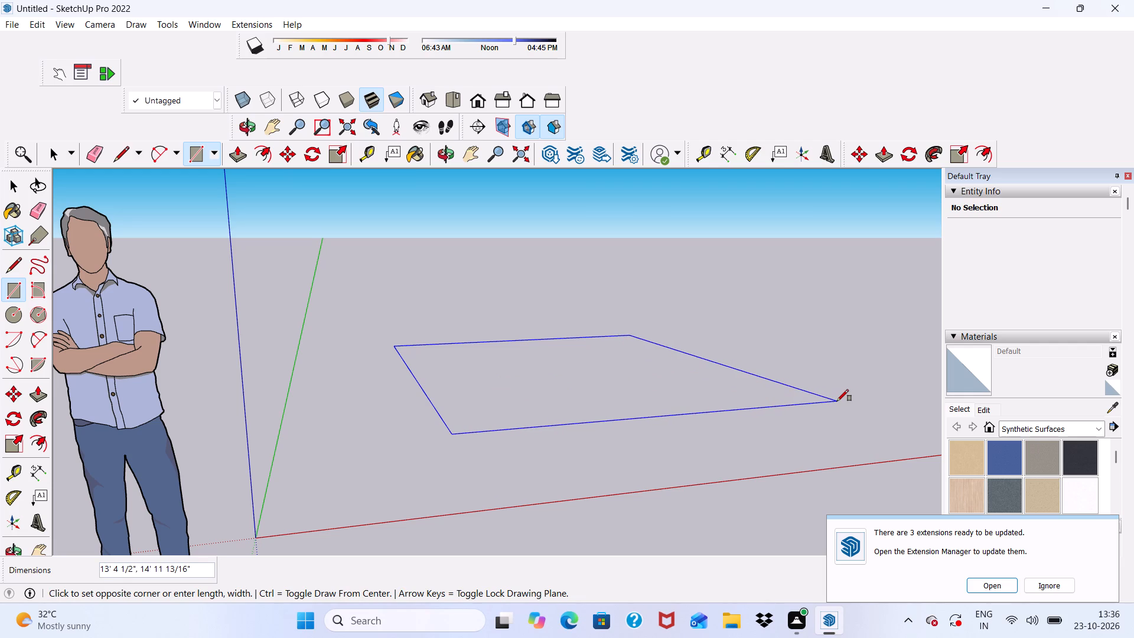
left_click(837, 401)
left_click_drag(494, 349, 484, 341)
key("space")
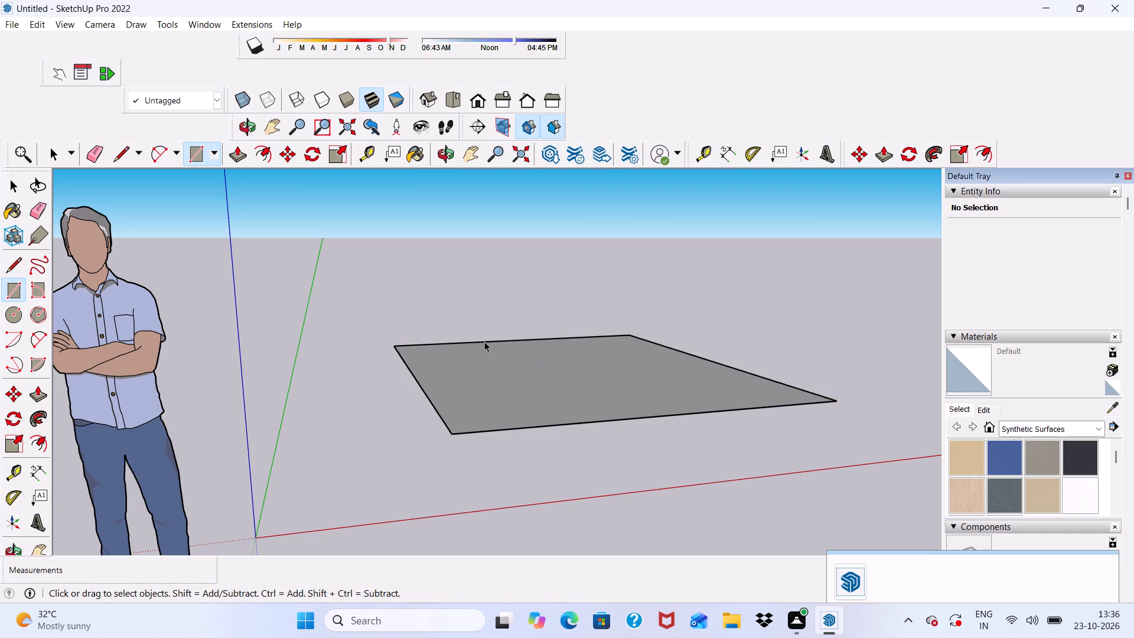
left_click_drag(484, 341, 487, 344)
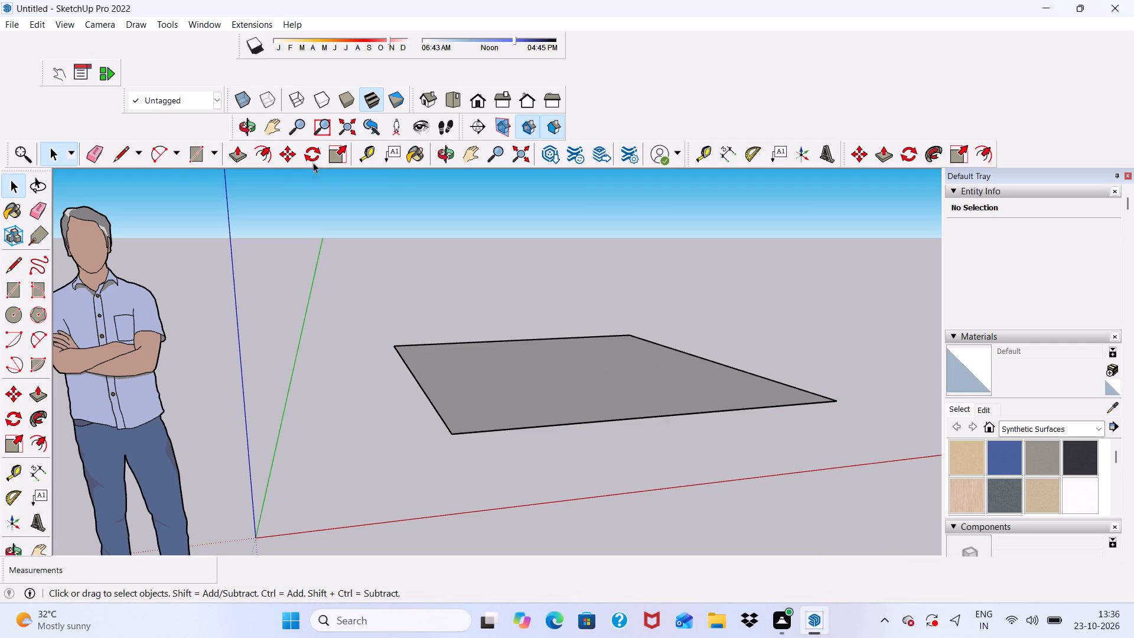
Measure the length of the rectangle's front edge, from corner to corner, with the Dimension tool.
left_click(31, 468)
left_click(452, 433)
left_click(835, 399)
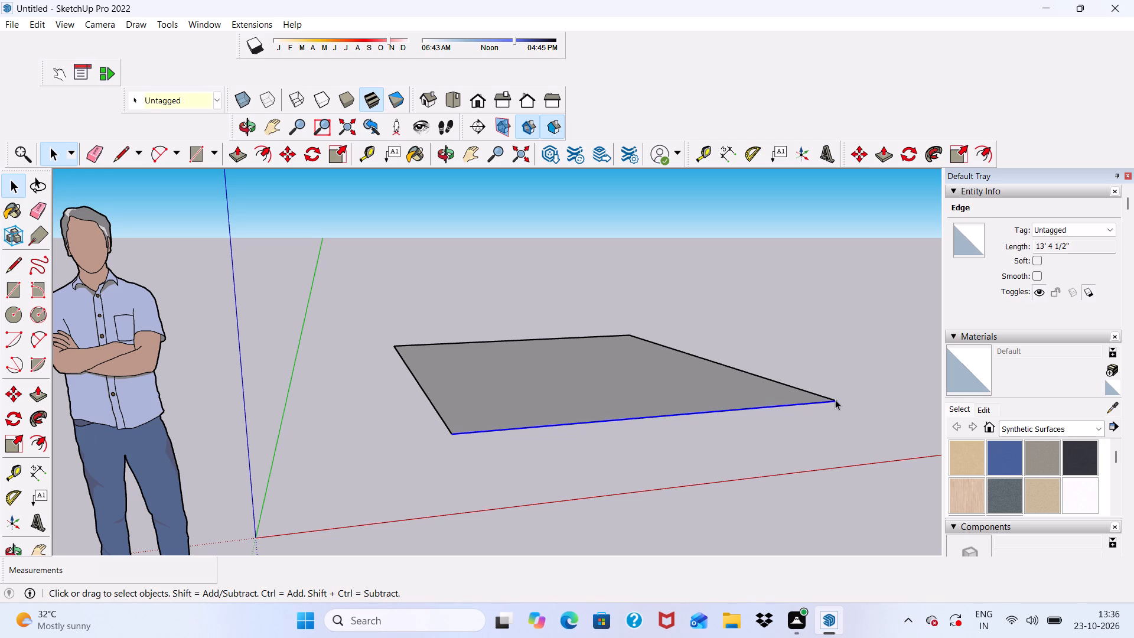
left_click(30, 473)
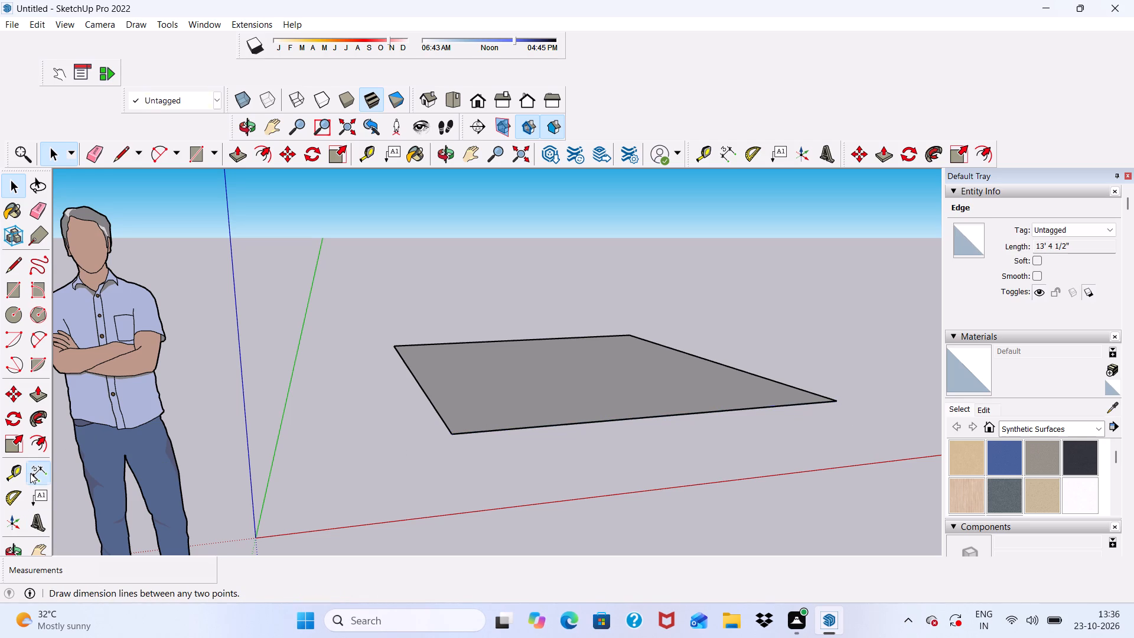
left_click(458, 437)
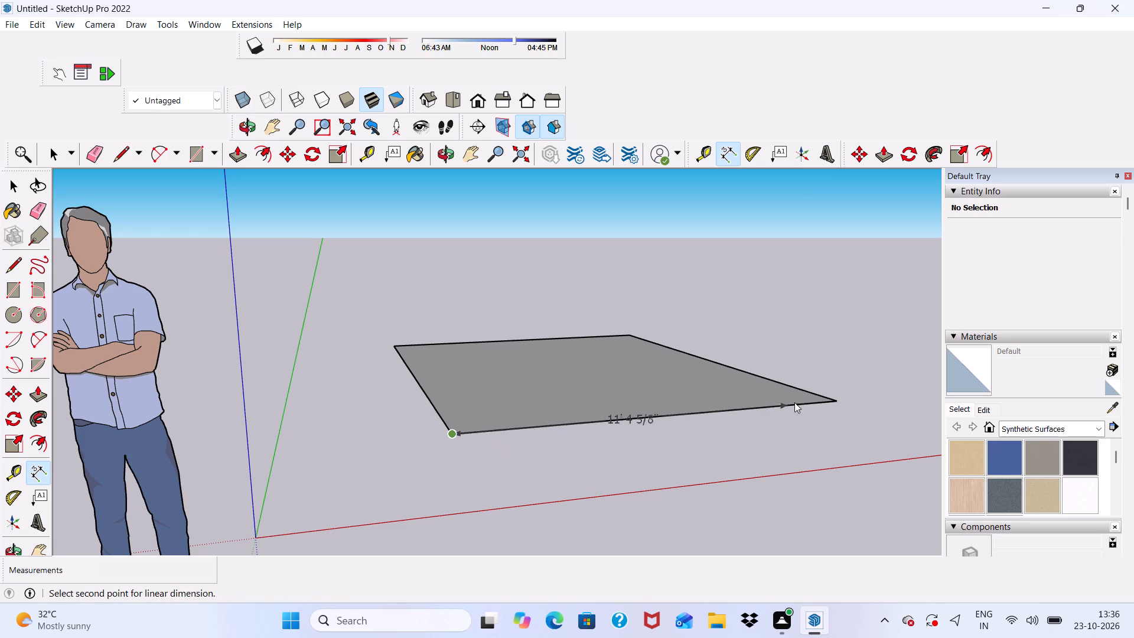
left_click(838, 397)
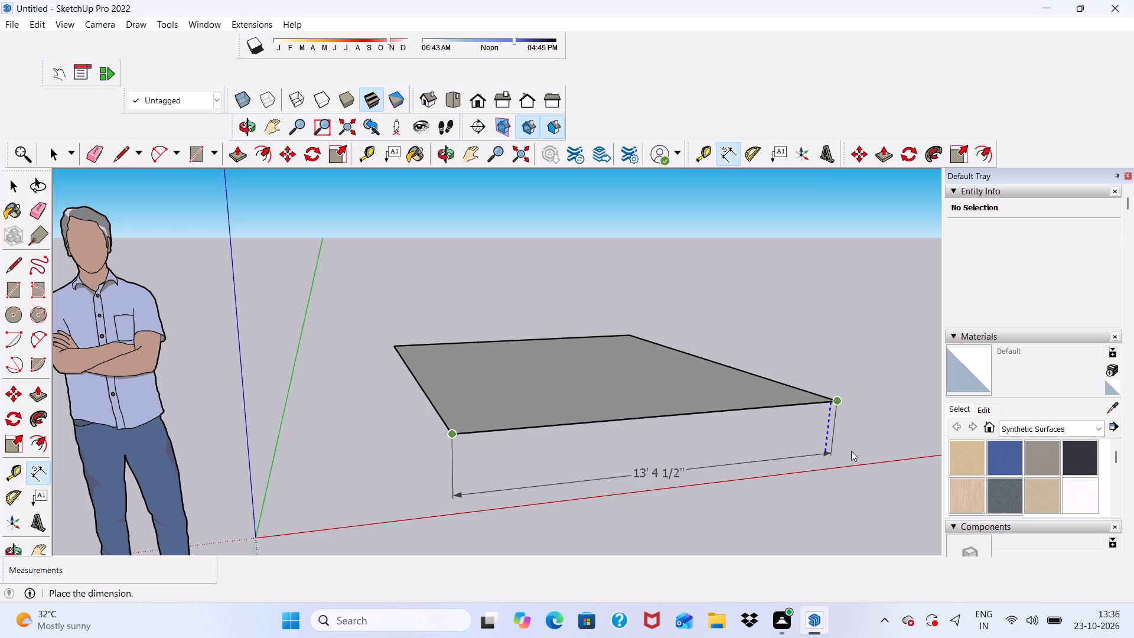
key("space")
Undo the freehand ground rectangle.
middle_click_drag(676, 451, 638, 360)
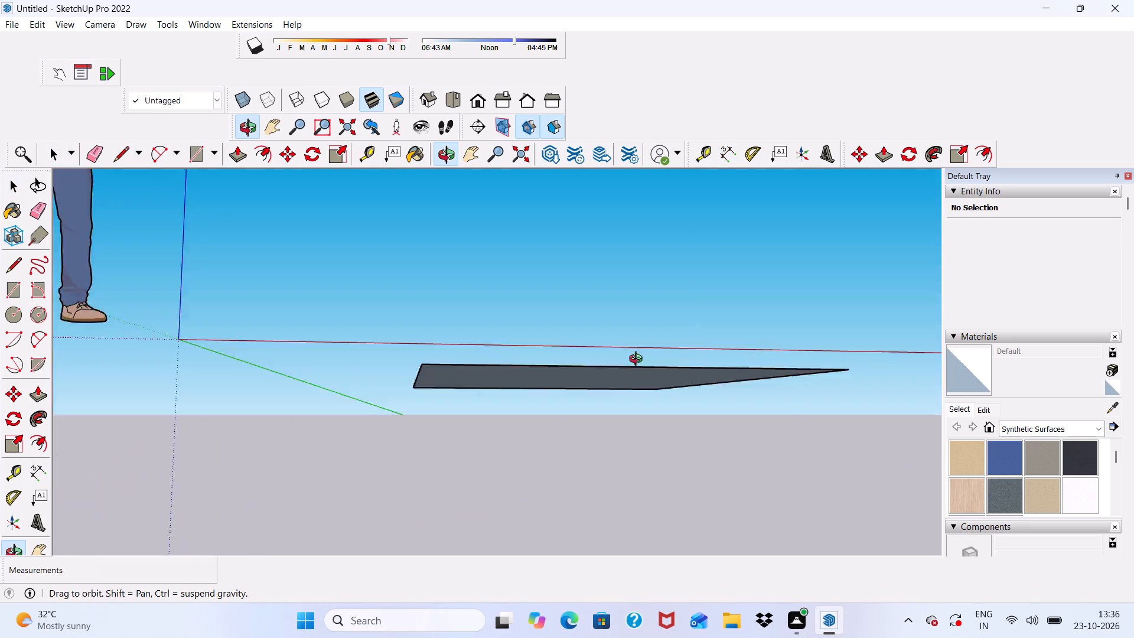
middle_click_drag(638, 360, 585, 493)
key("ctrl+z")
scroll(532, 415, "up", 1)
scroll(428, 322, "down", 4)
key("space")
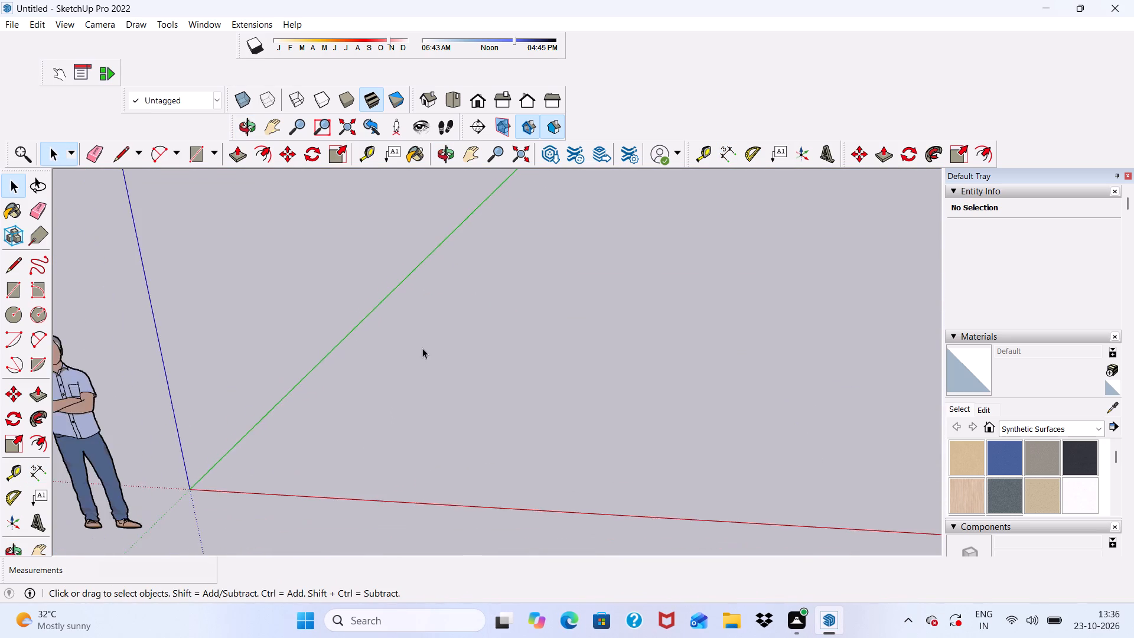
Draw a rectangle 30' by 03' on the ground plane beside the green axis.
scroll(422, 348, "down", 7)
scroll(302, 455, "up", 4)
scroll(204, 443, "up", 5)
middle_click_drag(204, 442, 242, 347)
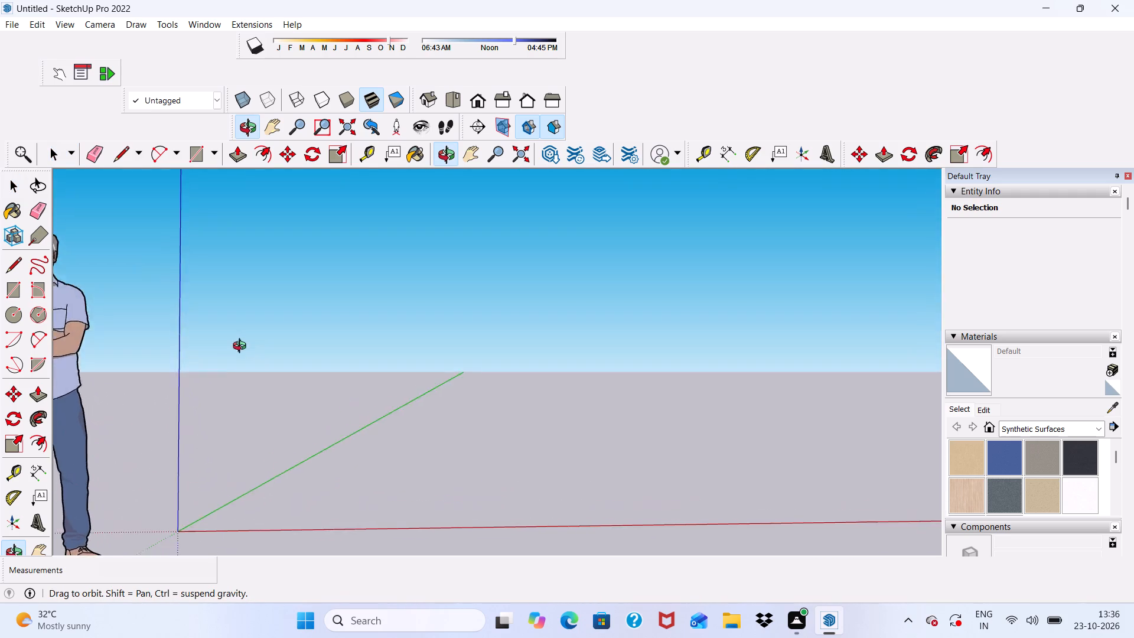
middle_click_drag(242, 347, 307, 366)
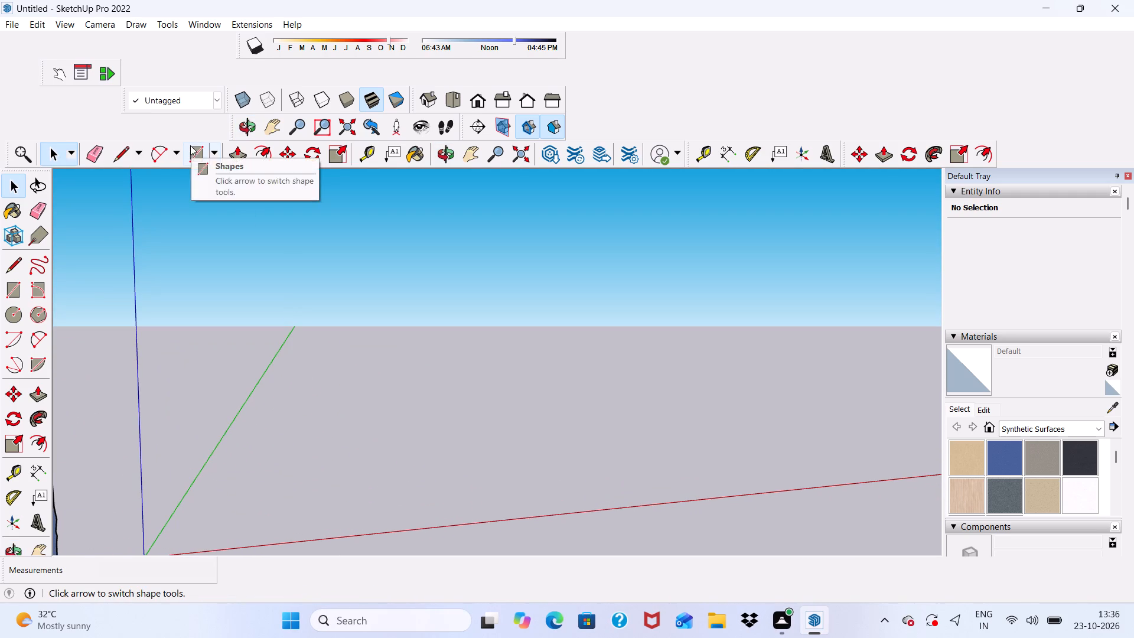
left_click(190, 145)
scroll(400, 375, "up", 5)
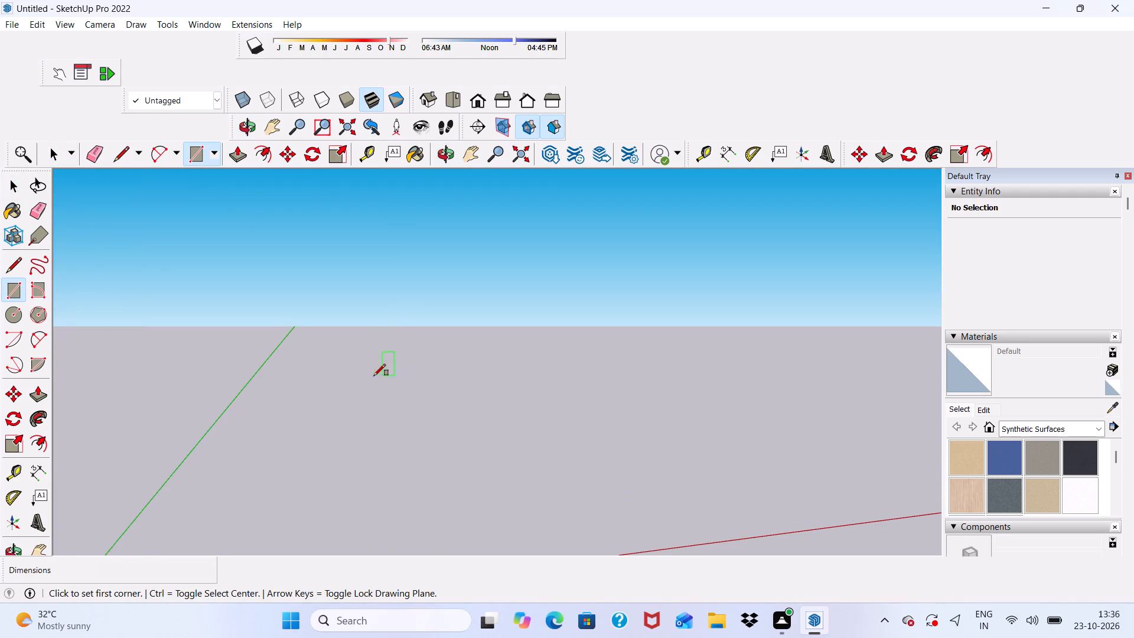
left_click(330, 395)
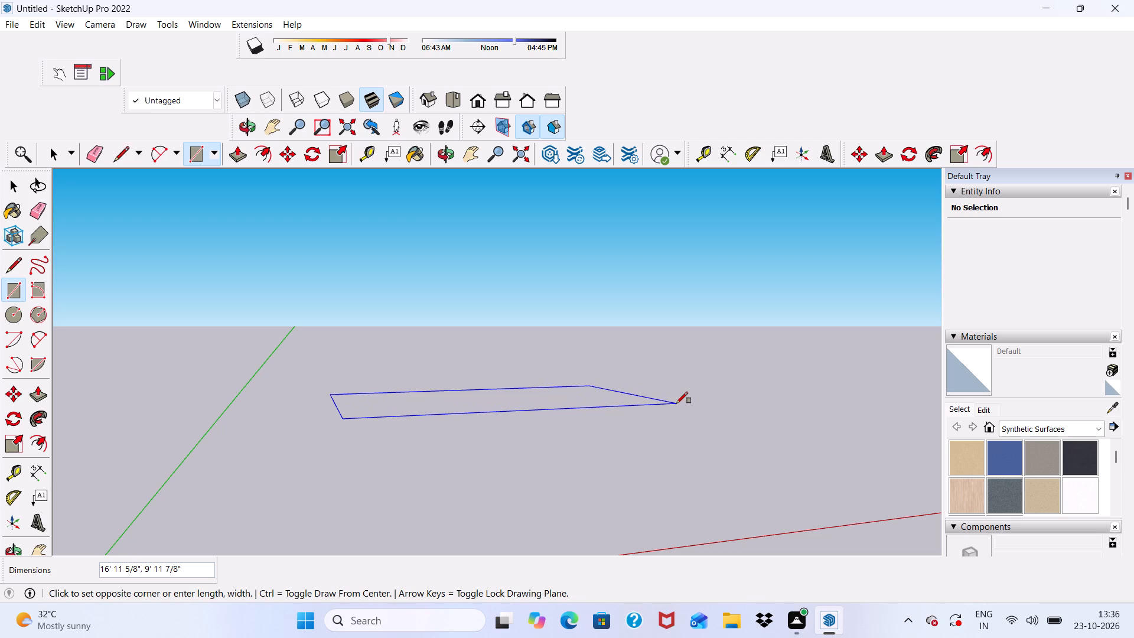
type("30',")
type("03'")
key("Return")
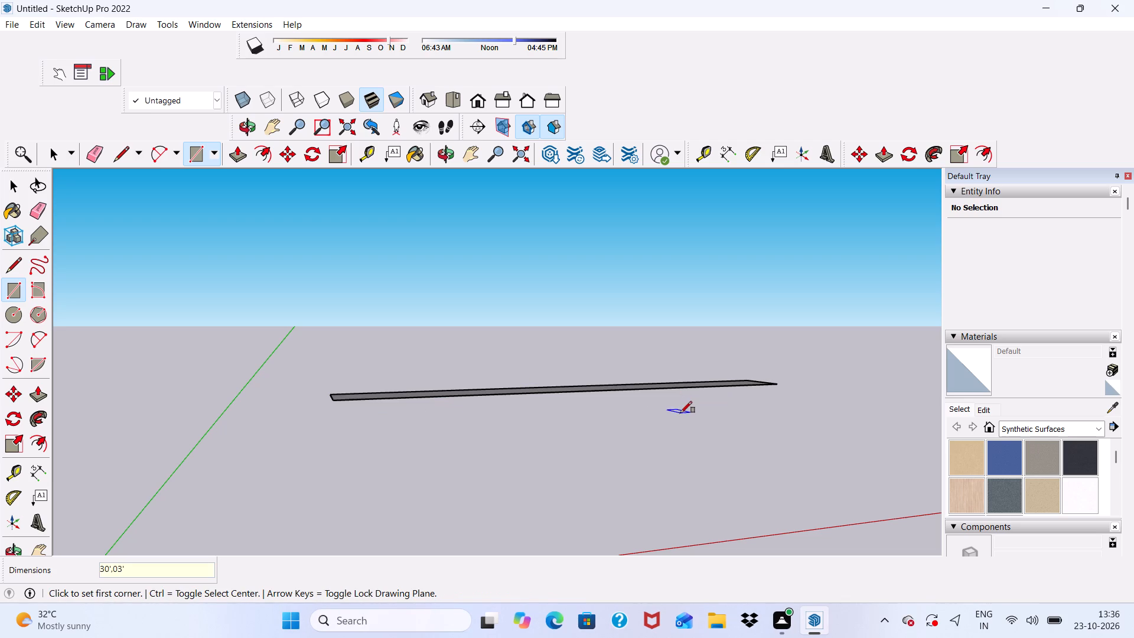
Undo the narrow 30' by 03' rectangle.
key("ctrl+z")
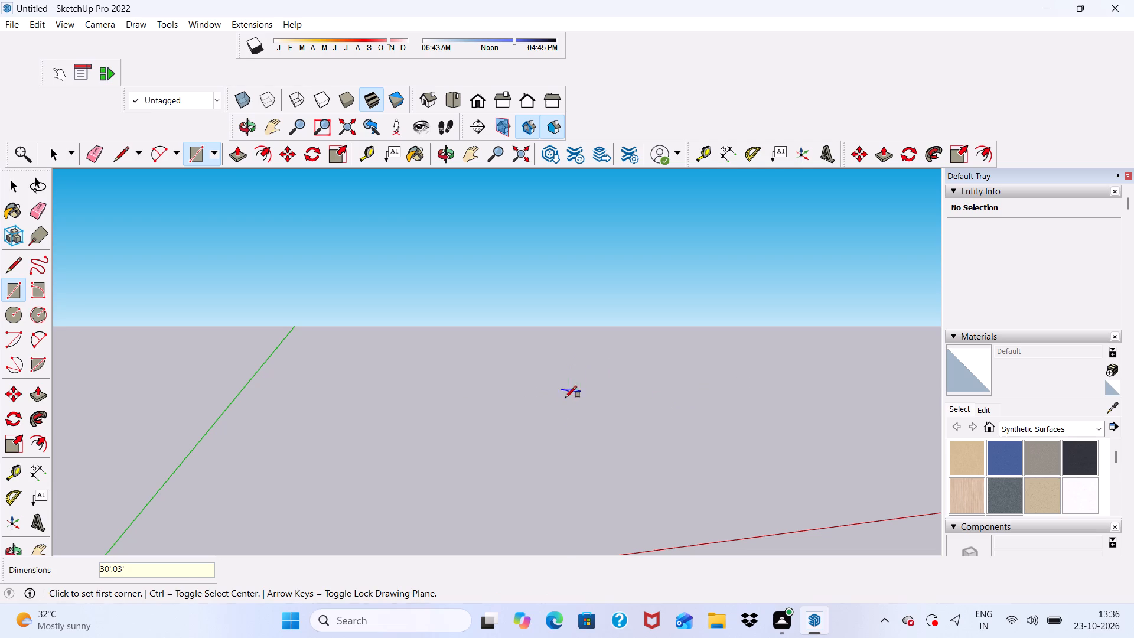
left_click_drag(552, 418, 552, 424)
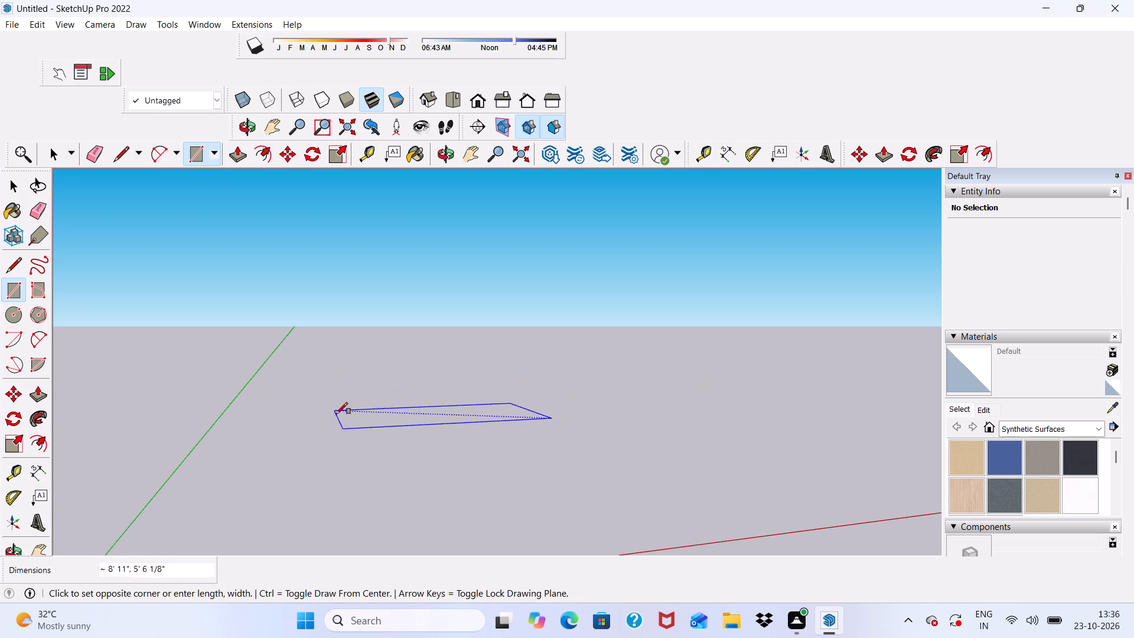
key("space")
Draw a 30' by 30' rectangle on the ground plane as the villa's base.
left_click(195, 159)
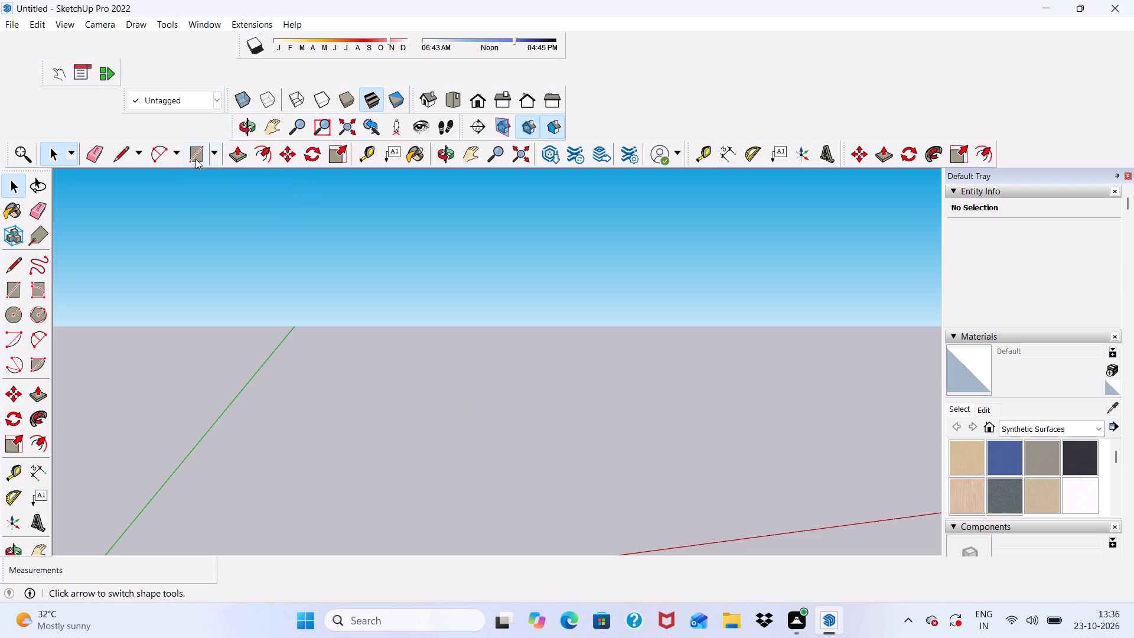
left_click(314, 398)
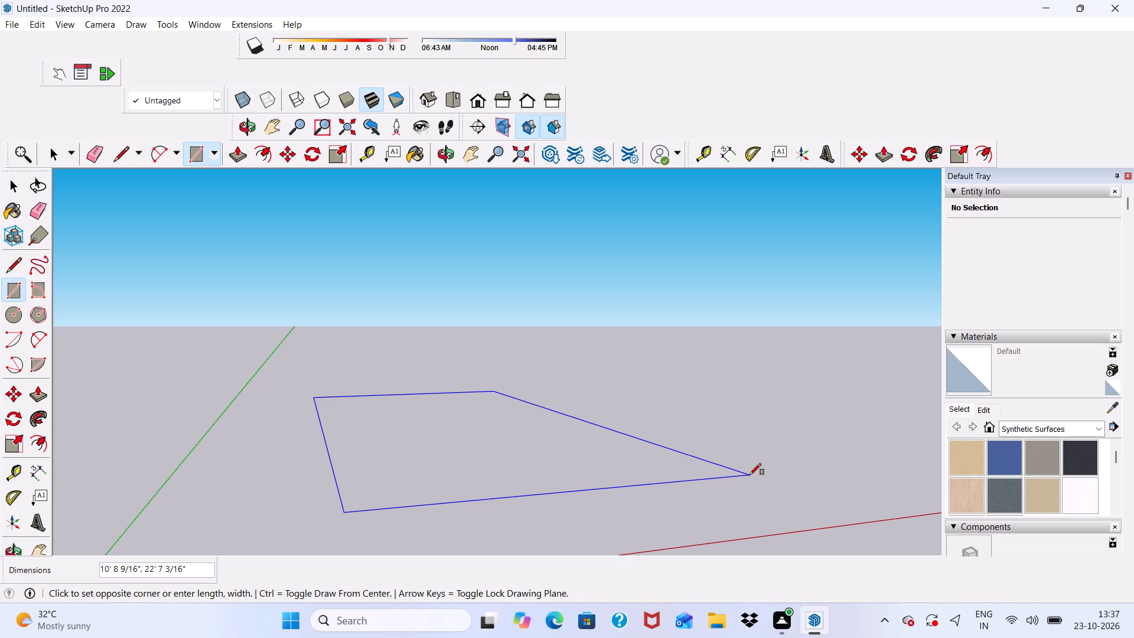
type("30',")
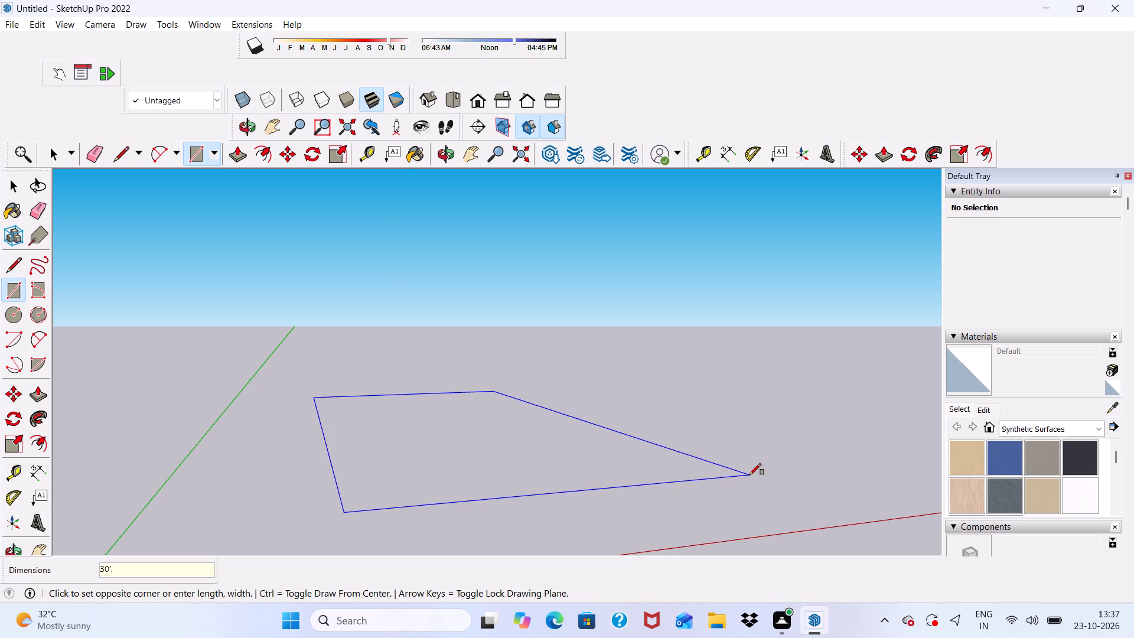
type("30")
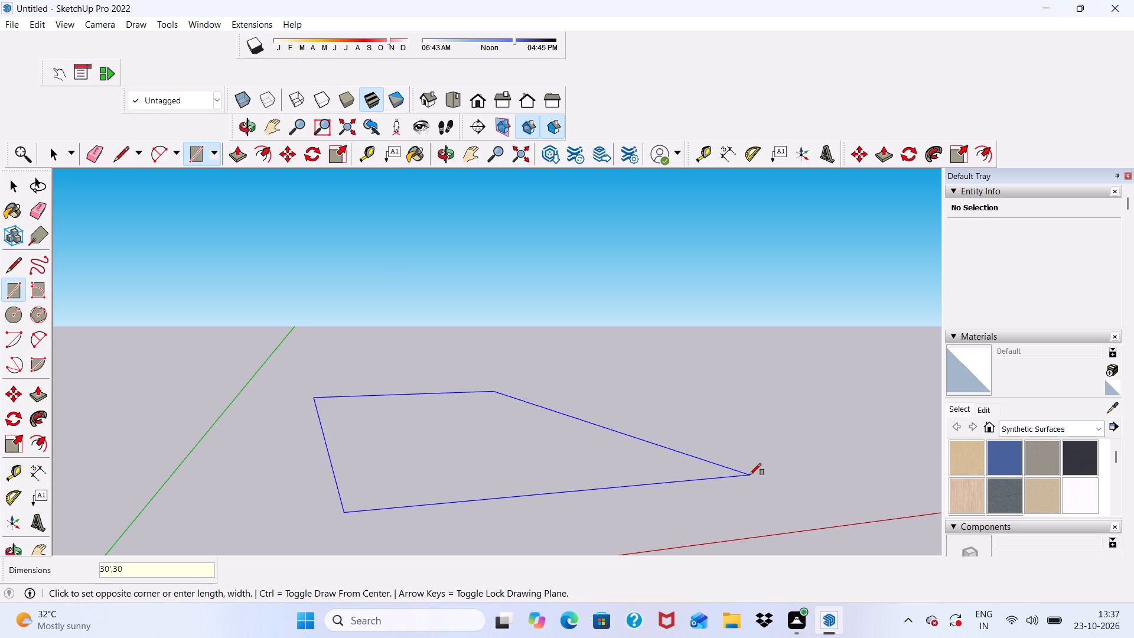
key("apostrophe")
key("Return")
key("space")
Move the whole 30' square about 9' 6" back along the green axis, clear of the red axis.
scroll(635, 428, "down", 6)
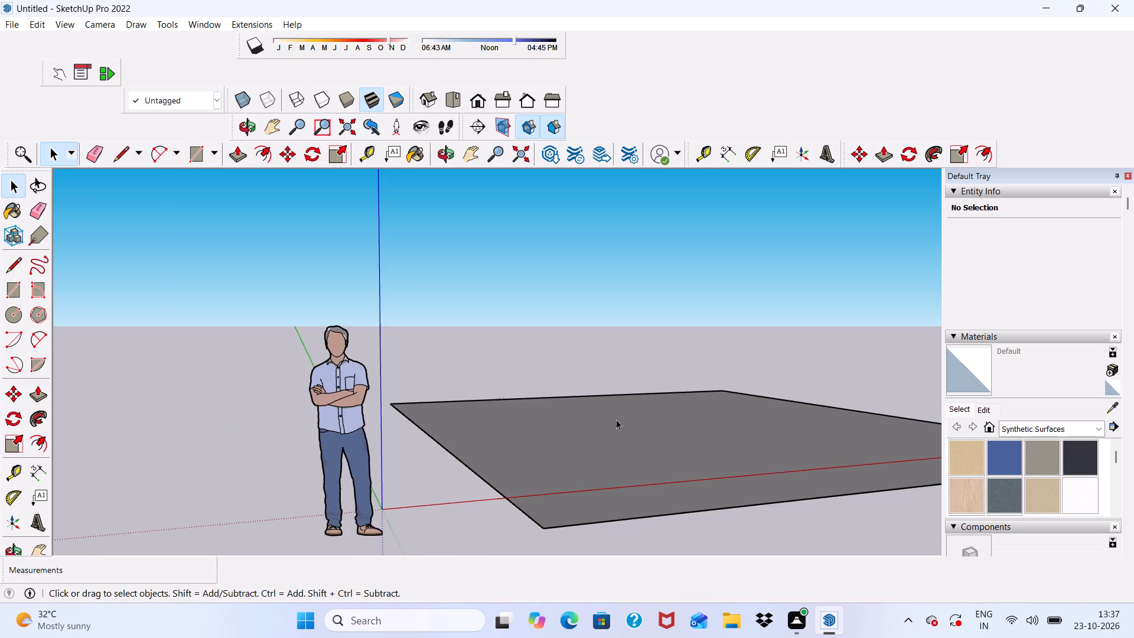
scroll(526, 396, "down", 7)
middle_click_drag(673, 478, 506, 574)
scroll(479, 491, "up", 10)
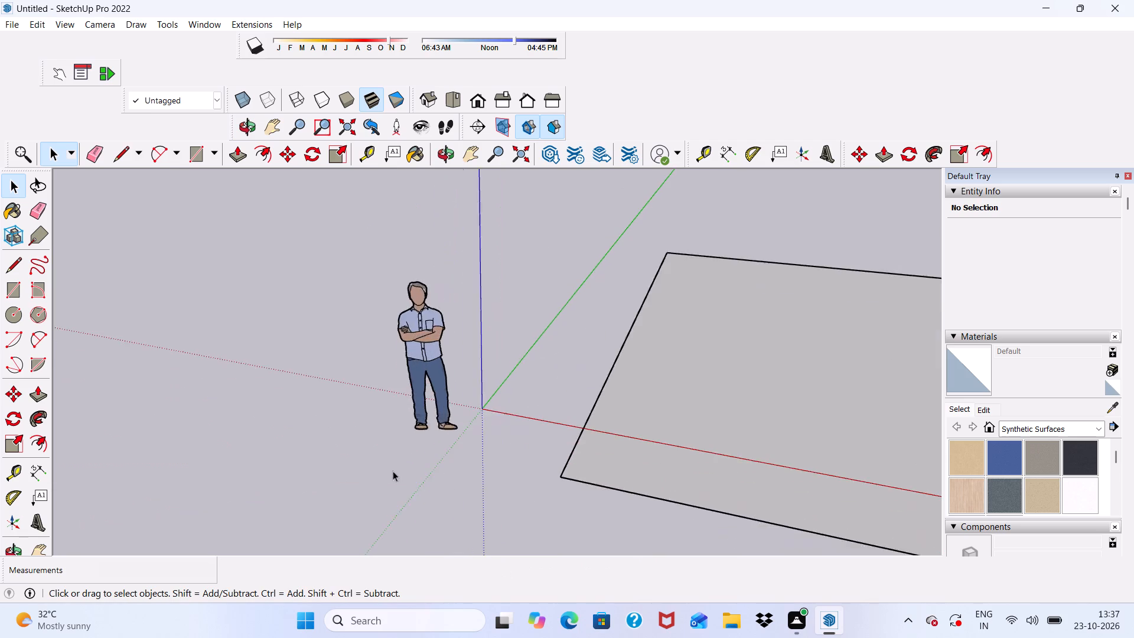
scroll(393, 471, "up", 8)
scroll(457, 383, "down", 5)
middle_click_drag(471, 400, 574, 399)
scroll(571, 399, "down", 1)
scroll(653, 403, "up", 4)
double_click(635, 366)
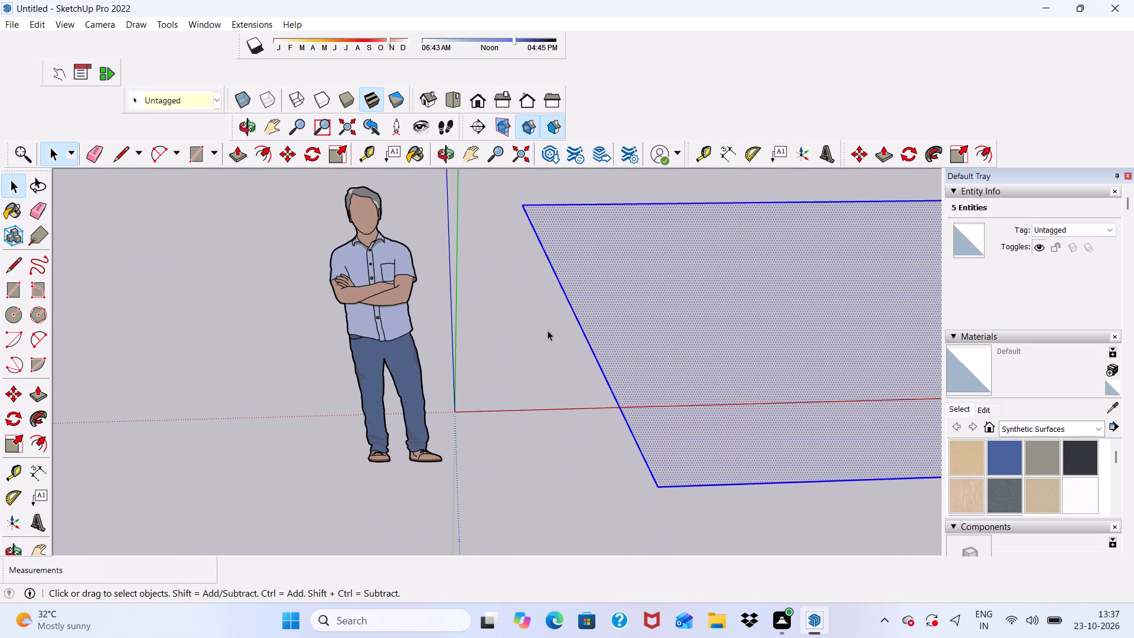
left_click(289, 158)
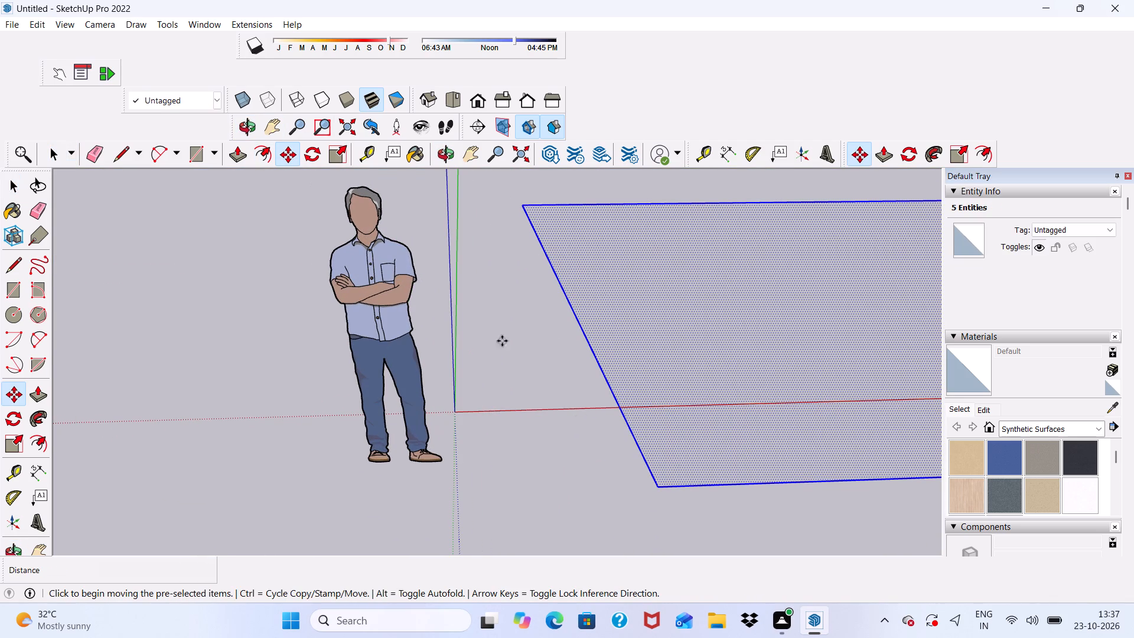
left_click(657, 489)
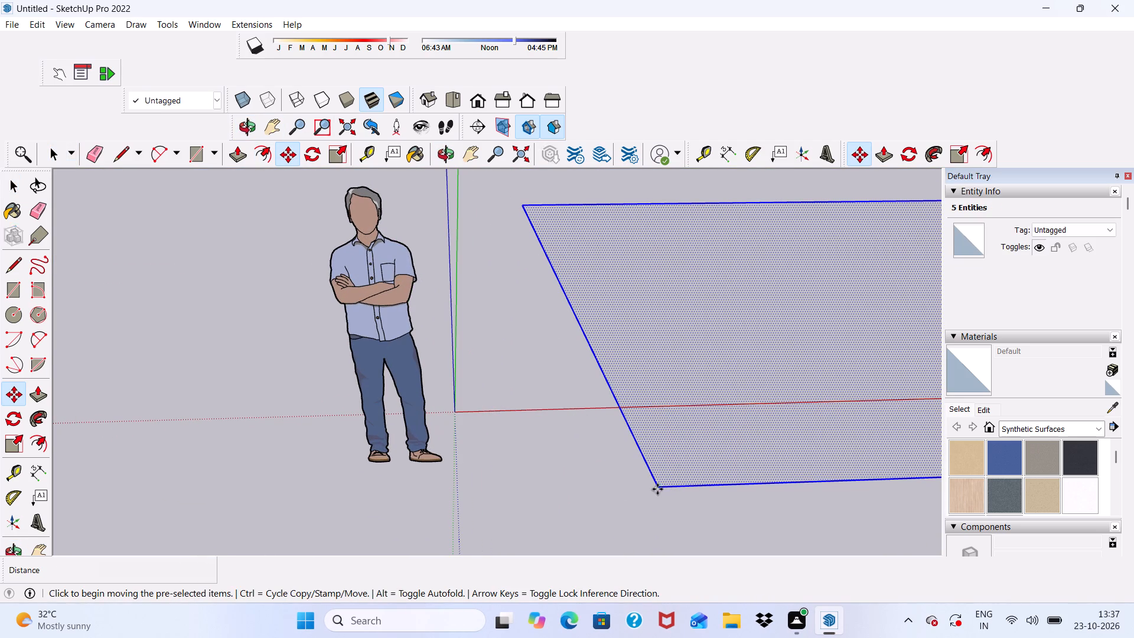
left_click(585, 316)
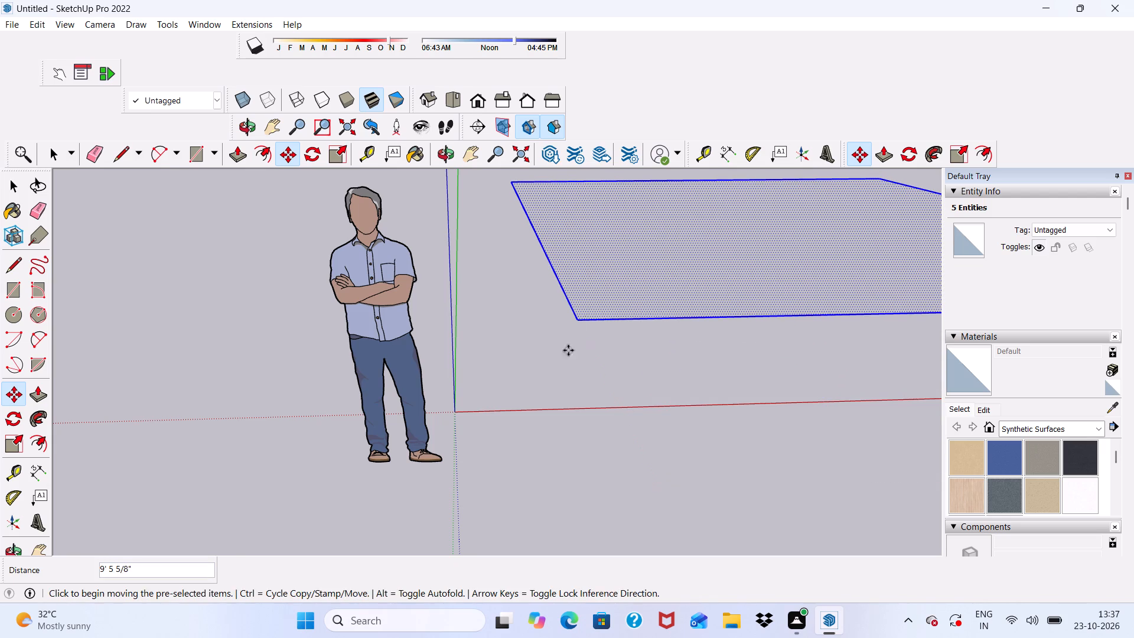
scroll(550, 402, "down", 1)
key("space")
middle_click_drag(552, 405, 553, 483)
left_click(529, 451)
Offset the square's outline inward by 9" to form the wall thickness.
scroll(460, 389, "down", 6)
scroll(665, 398, "up", 10)
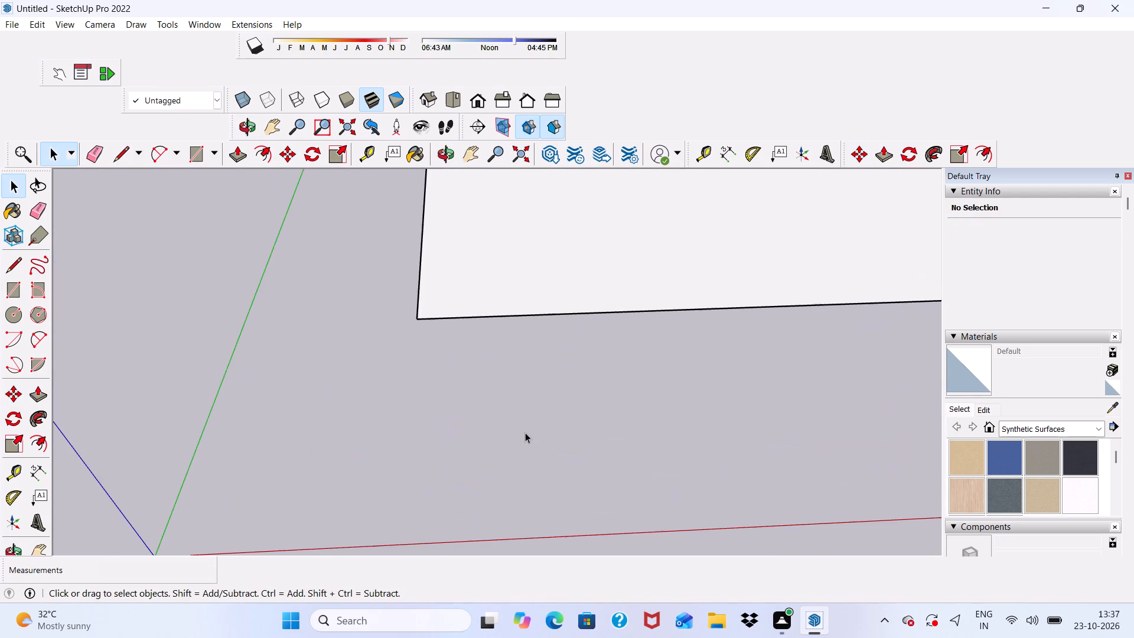
middle_click_drag(516, 432, 507, 313)
scroll(470, 314, "down", 11)
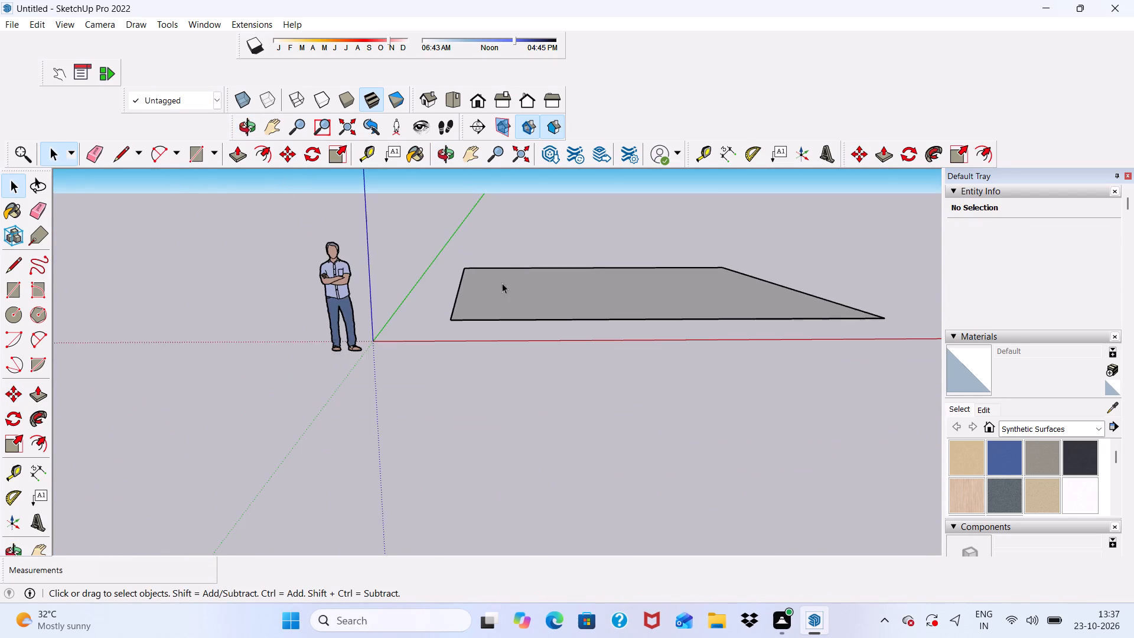
scroll(527, 233, "up", 6)
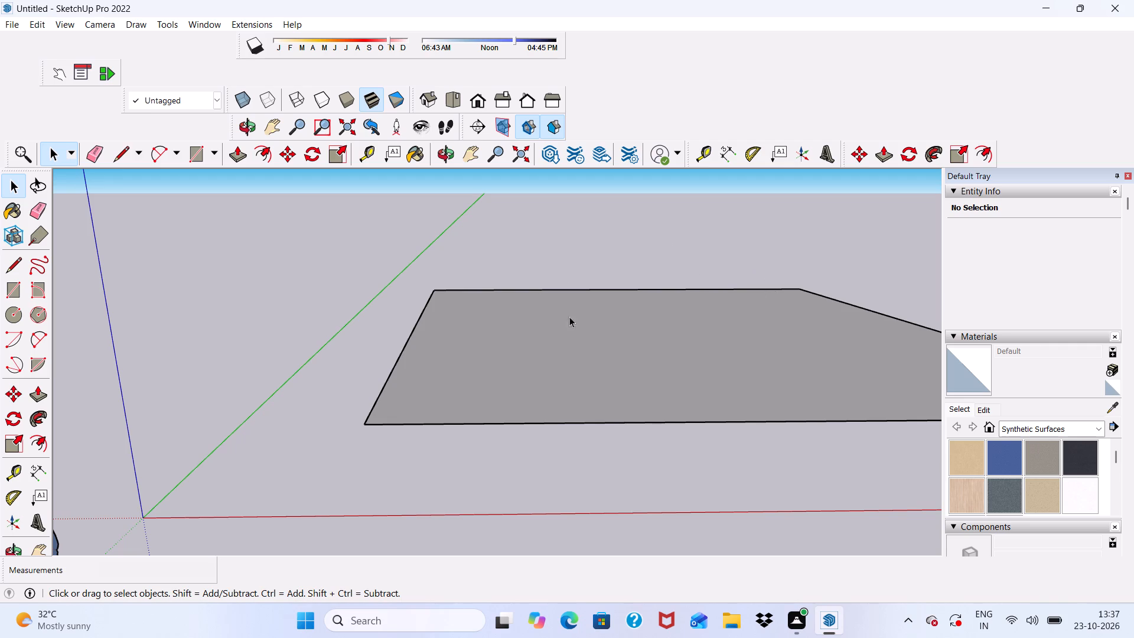
left_click(266, 151)
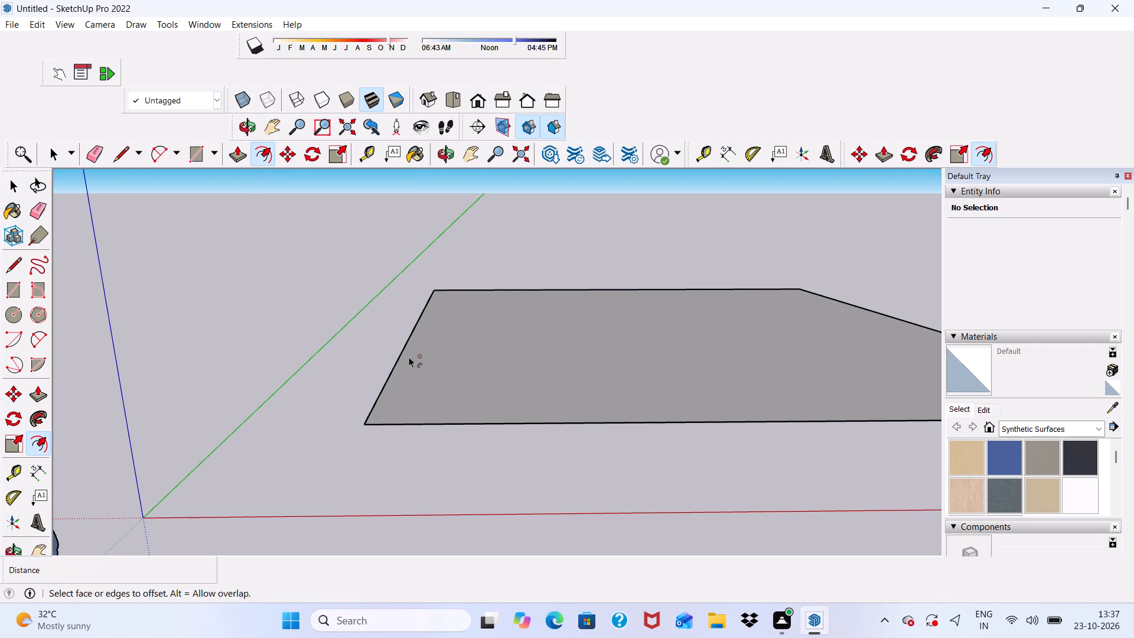
left_click(418, 360)
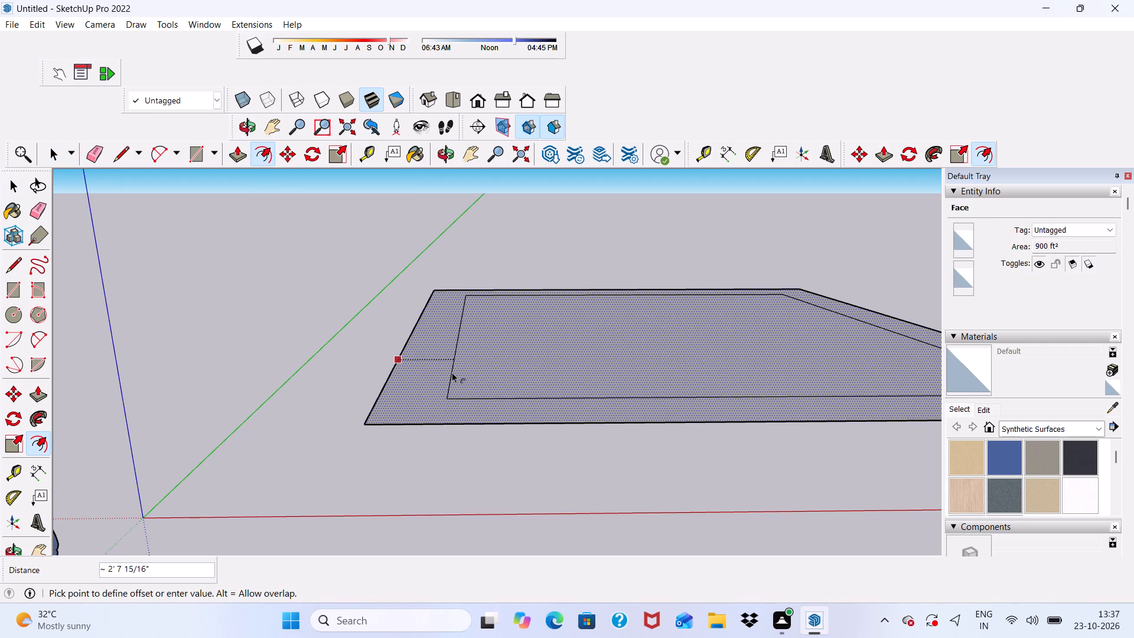
type("9\"")
key("Return")
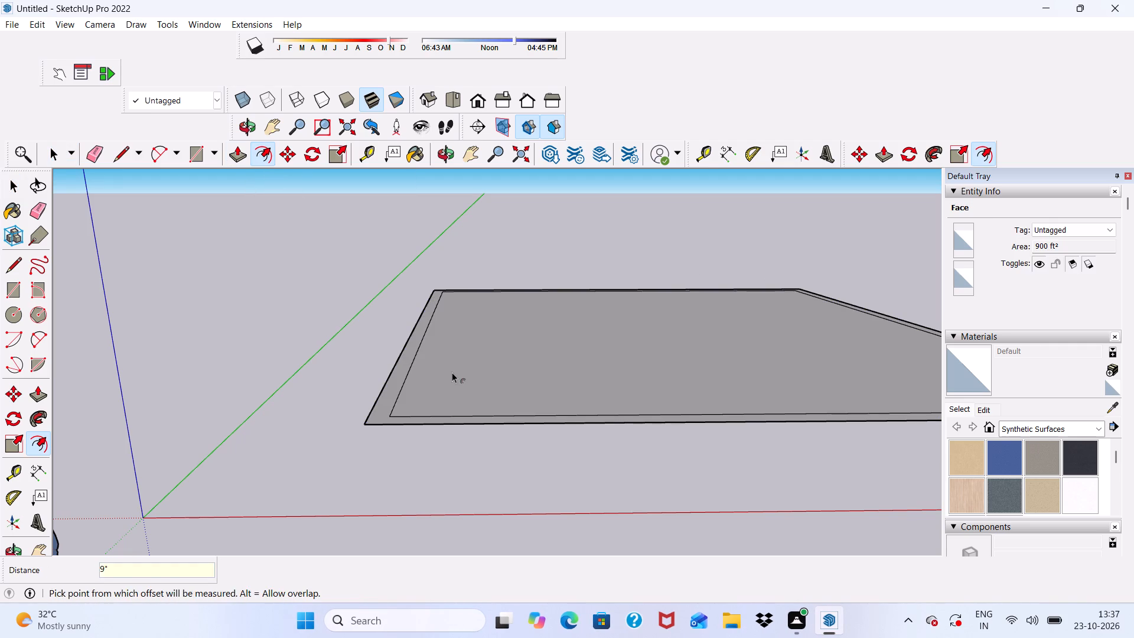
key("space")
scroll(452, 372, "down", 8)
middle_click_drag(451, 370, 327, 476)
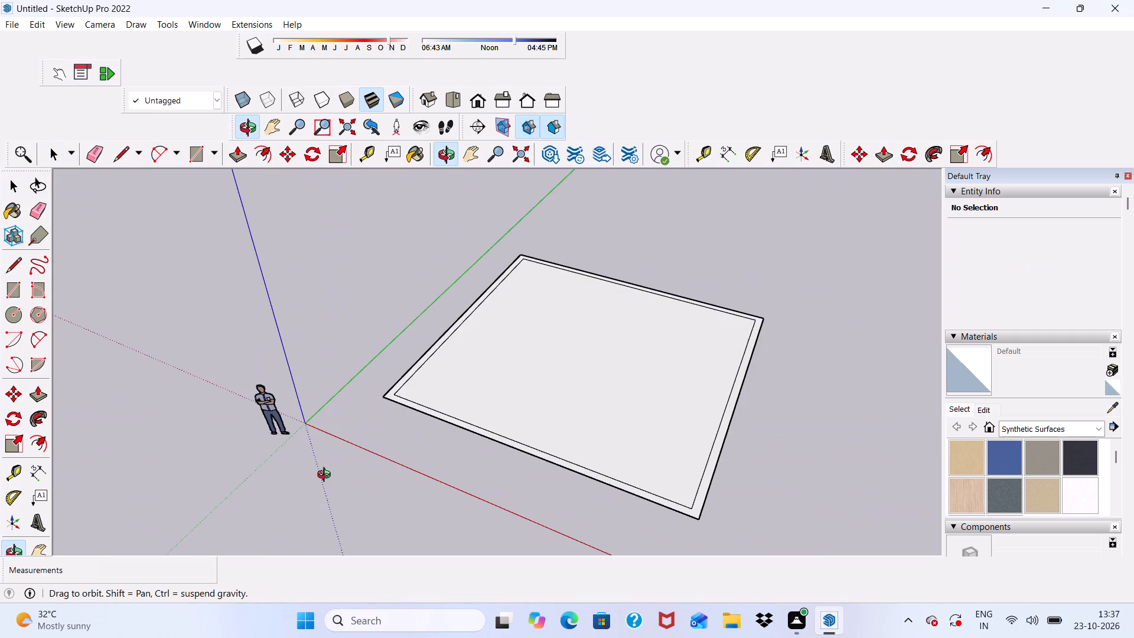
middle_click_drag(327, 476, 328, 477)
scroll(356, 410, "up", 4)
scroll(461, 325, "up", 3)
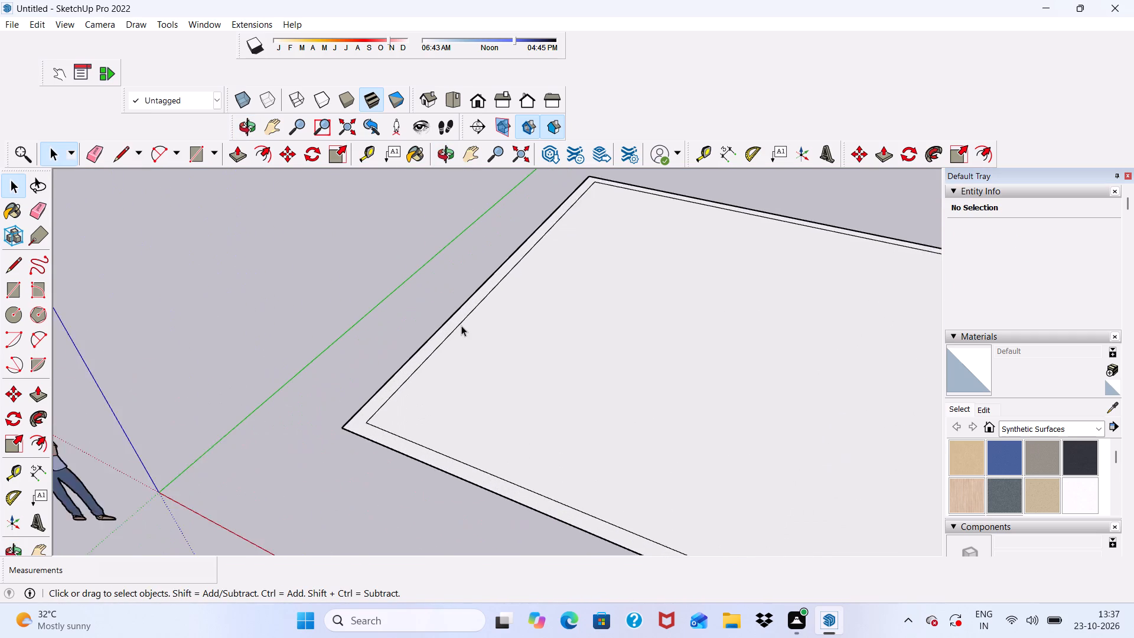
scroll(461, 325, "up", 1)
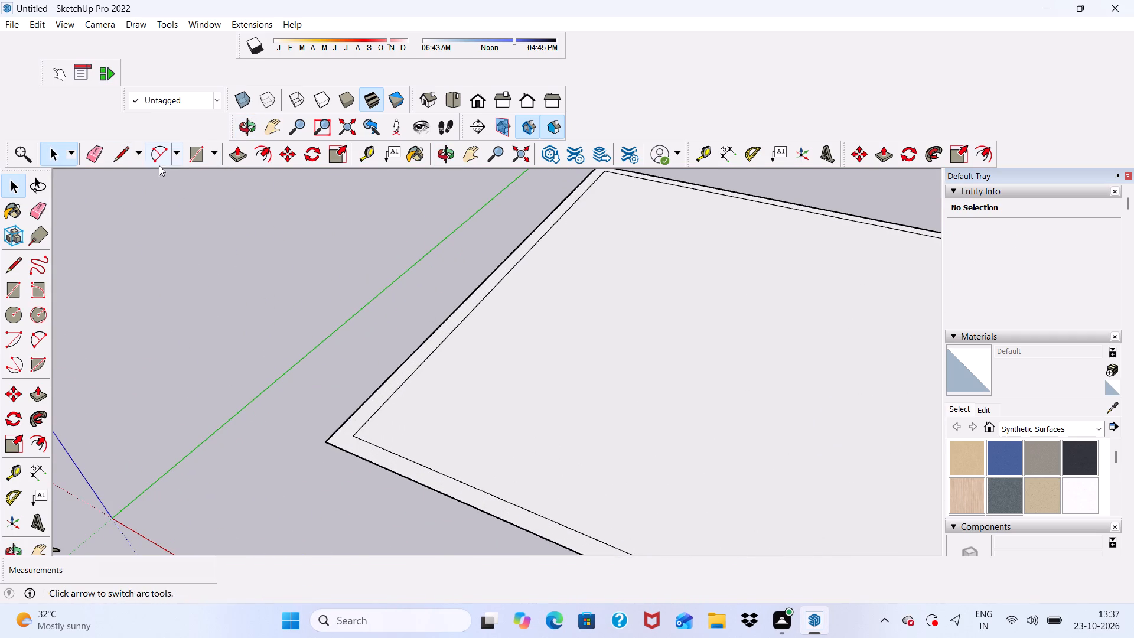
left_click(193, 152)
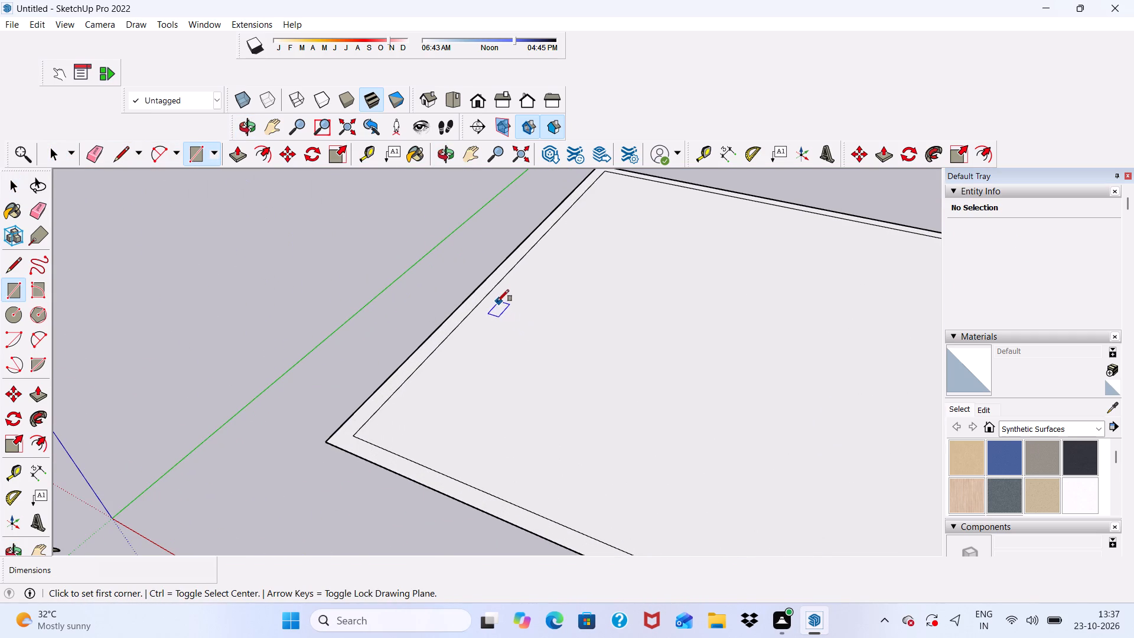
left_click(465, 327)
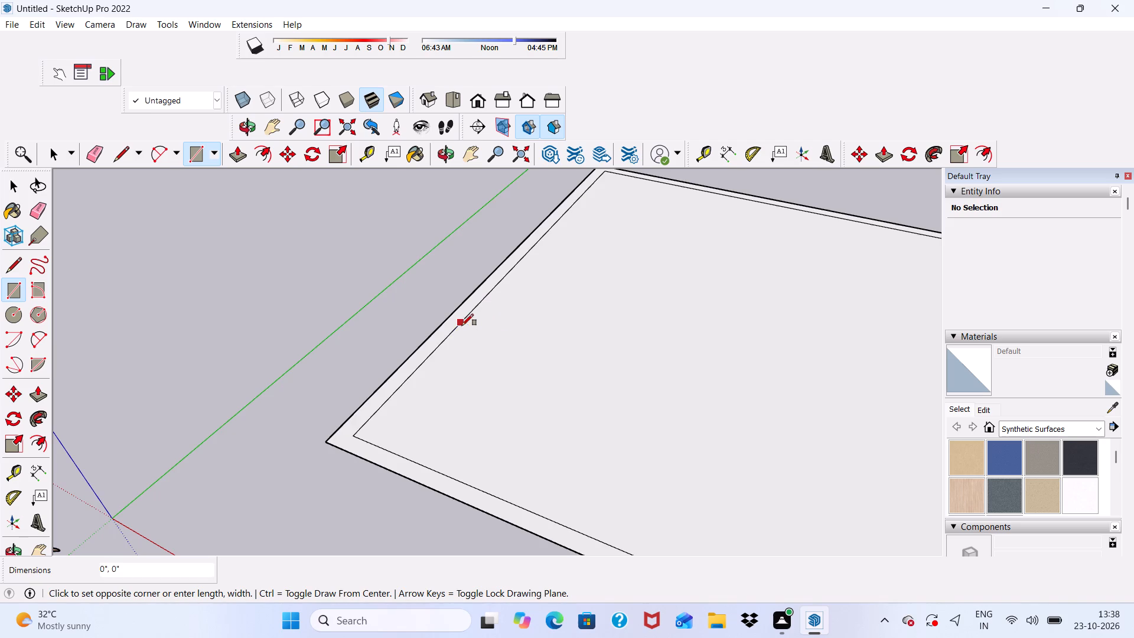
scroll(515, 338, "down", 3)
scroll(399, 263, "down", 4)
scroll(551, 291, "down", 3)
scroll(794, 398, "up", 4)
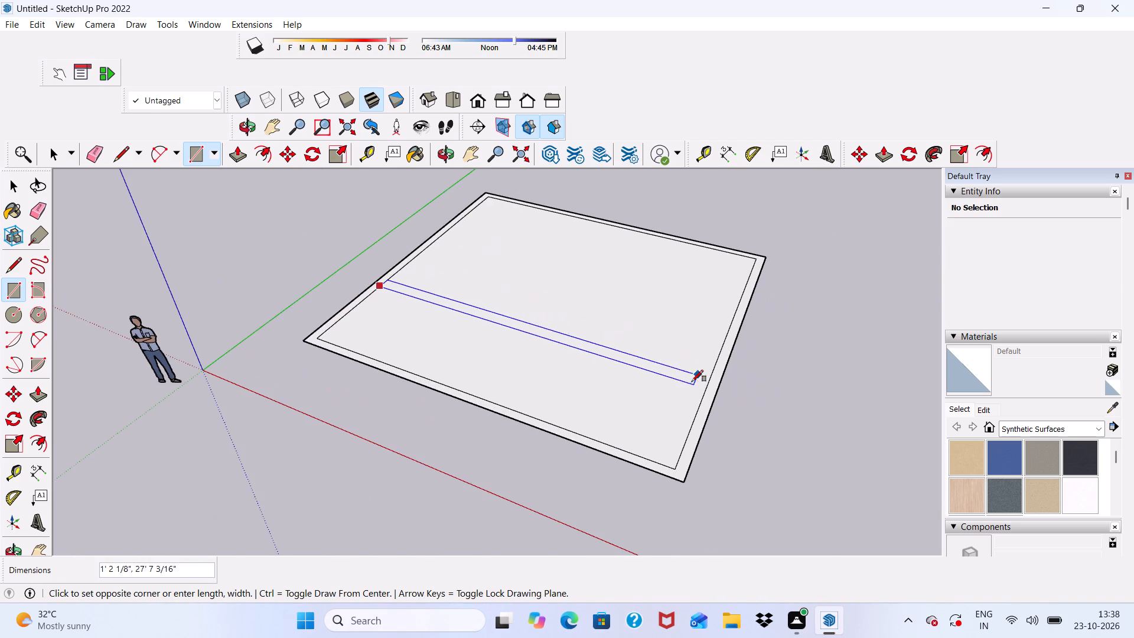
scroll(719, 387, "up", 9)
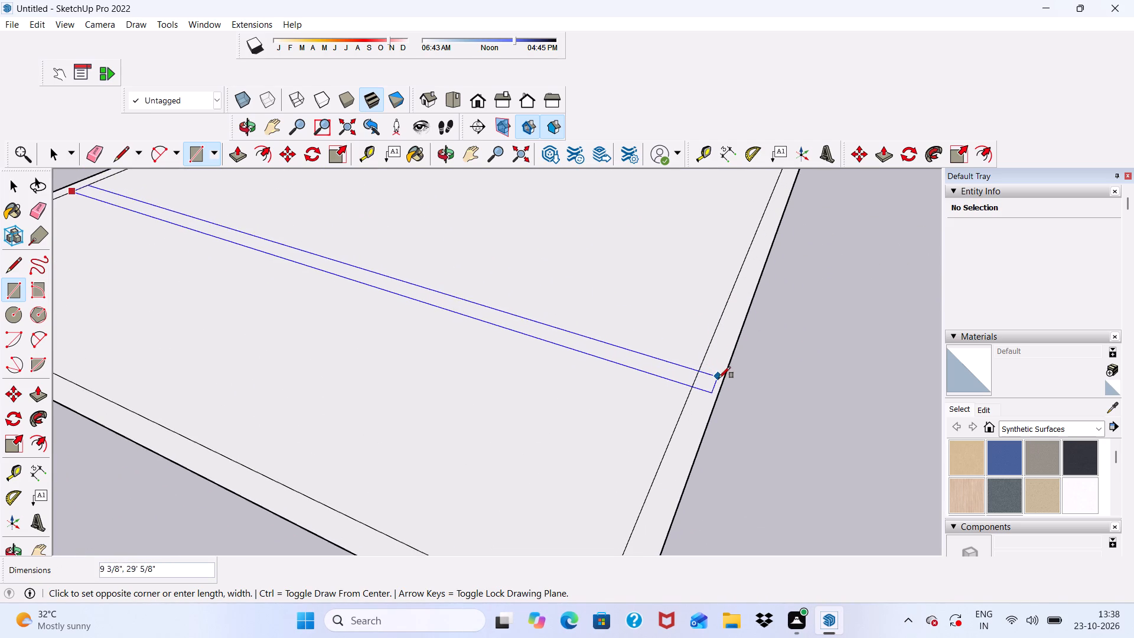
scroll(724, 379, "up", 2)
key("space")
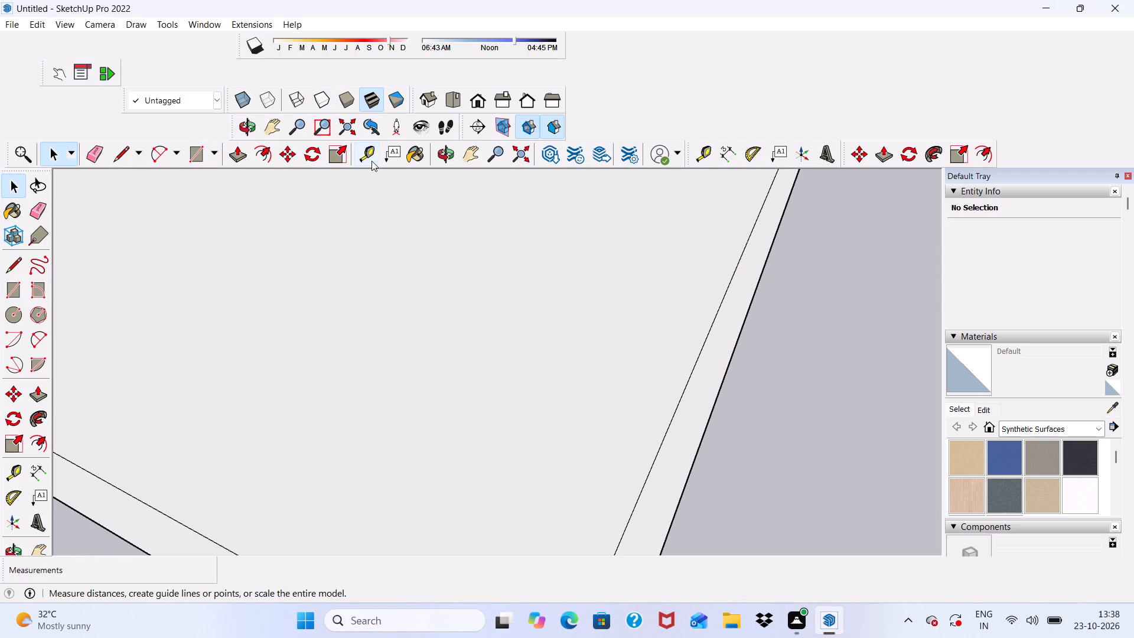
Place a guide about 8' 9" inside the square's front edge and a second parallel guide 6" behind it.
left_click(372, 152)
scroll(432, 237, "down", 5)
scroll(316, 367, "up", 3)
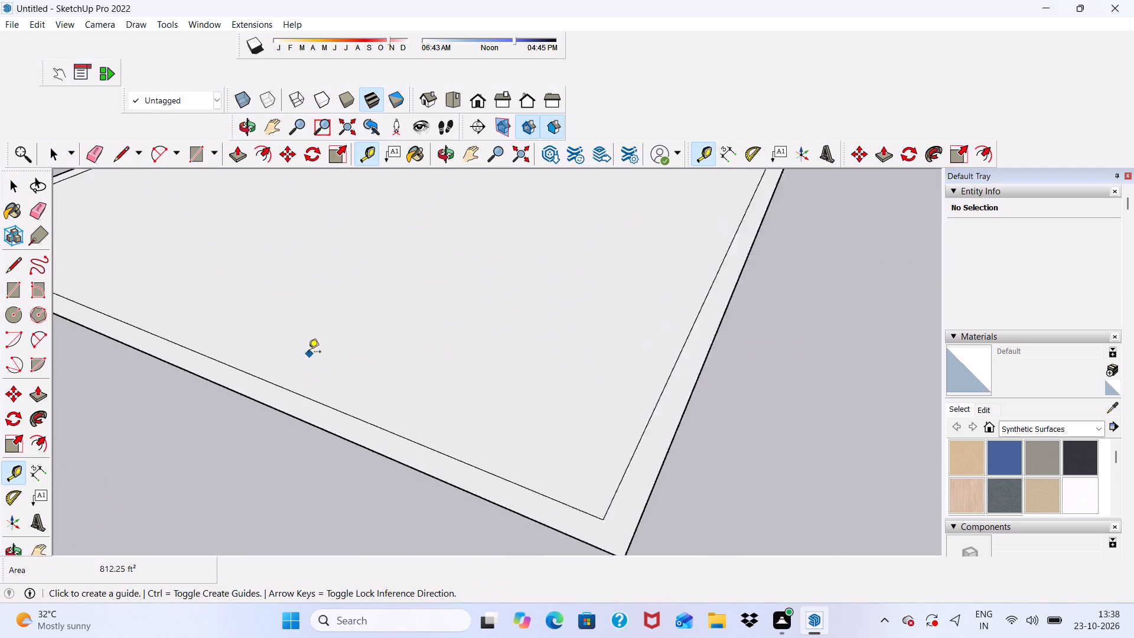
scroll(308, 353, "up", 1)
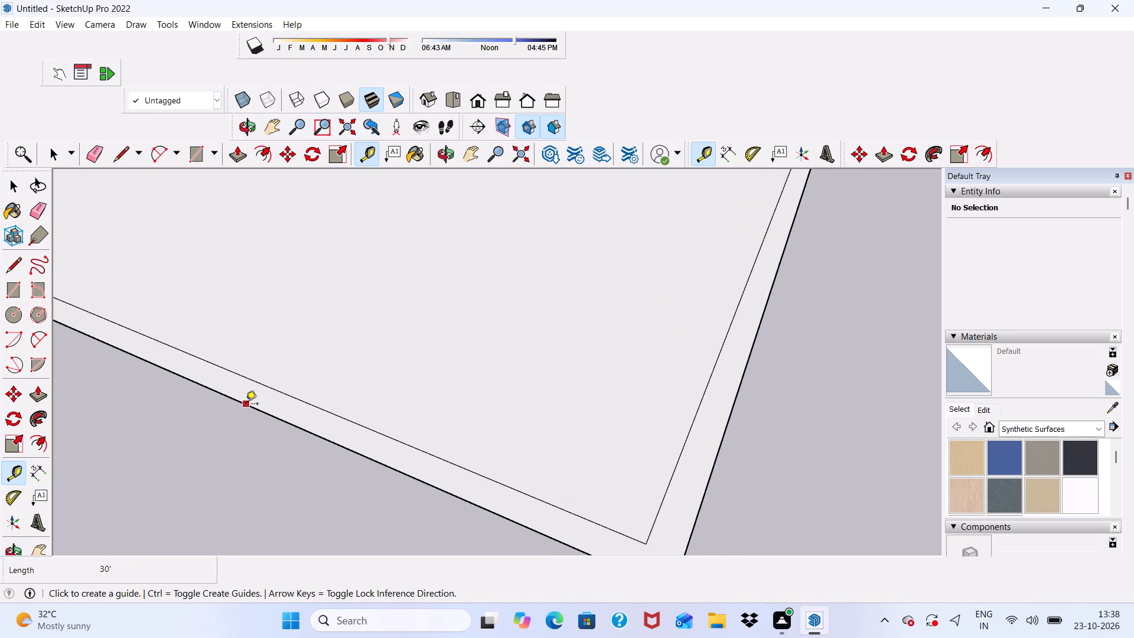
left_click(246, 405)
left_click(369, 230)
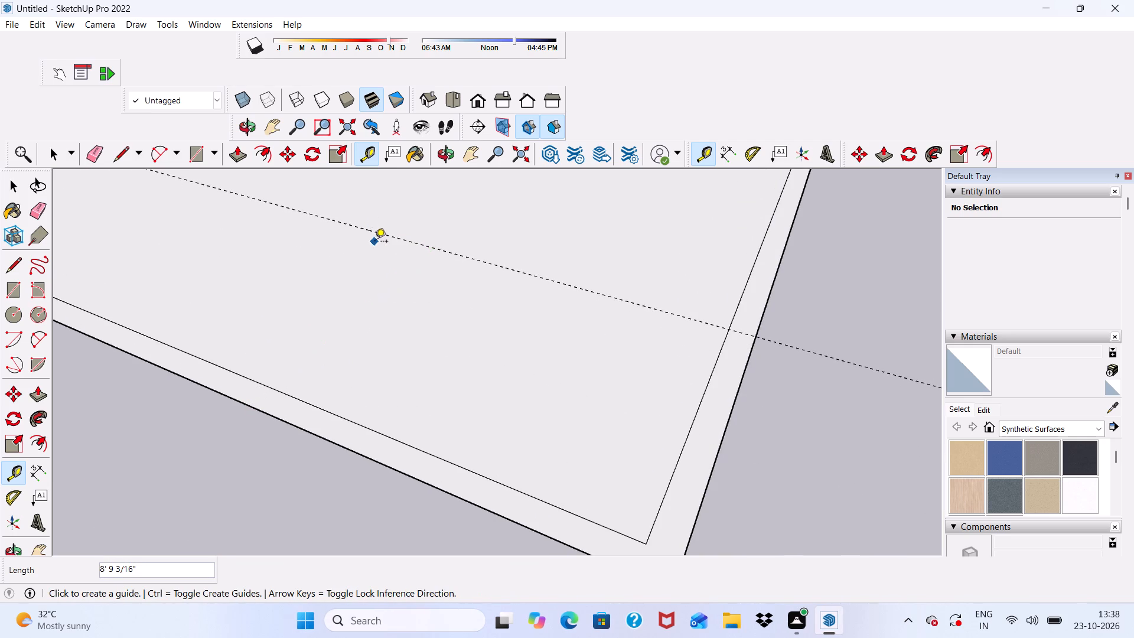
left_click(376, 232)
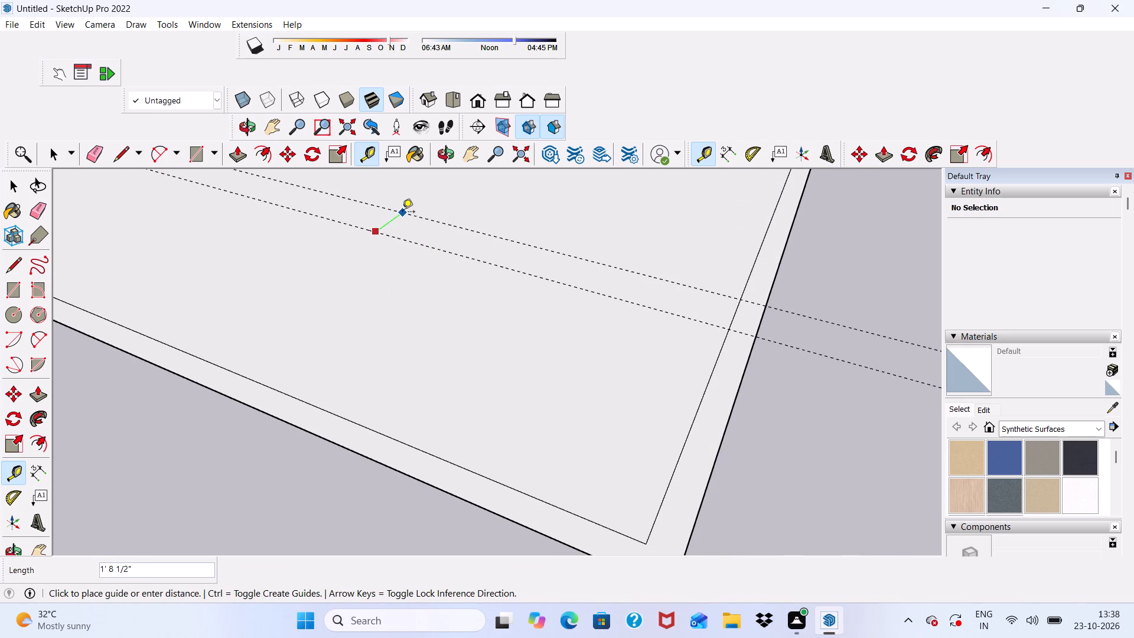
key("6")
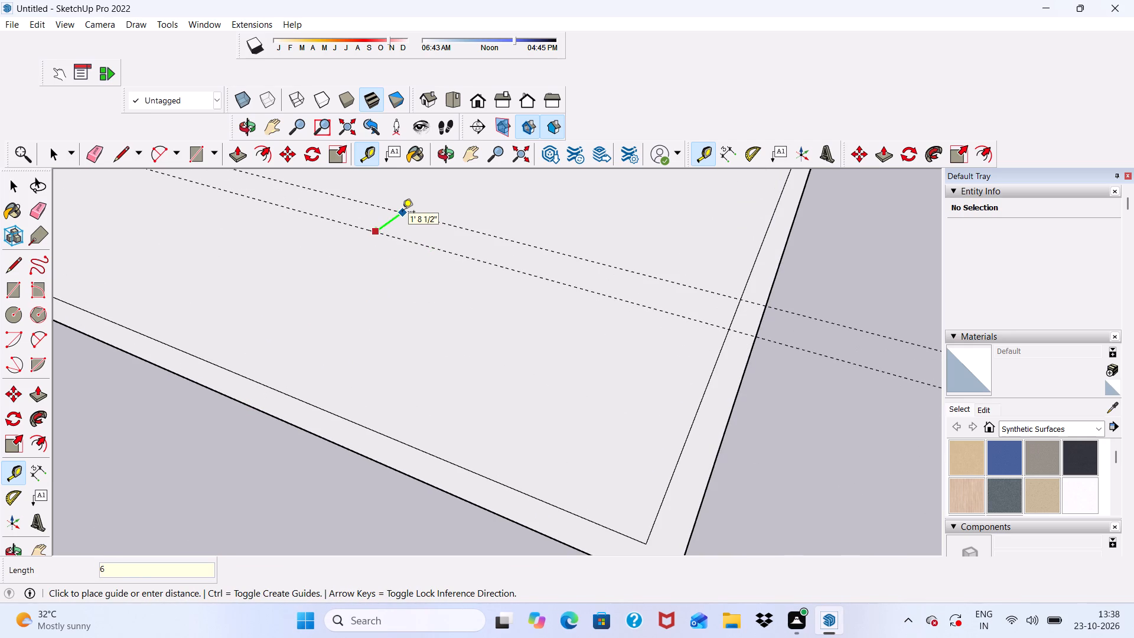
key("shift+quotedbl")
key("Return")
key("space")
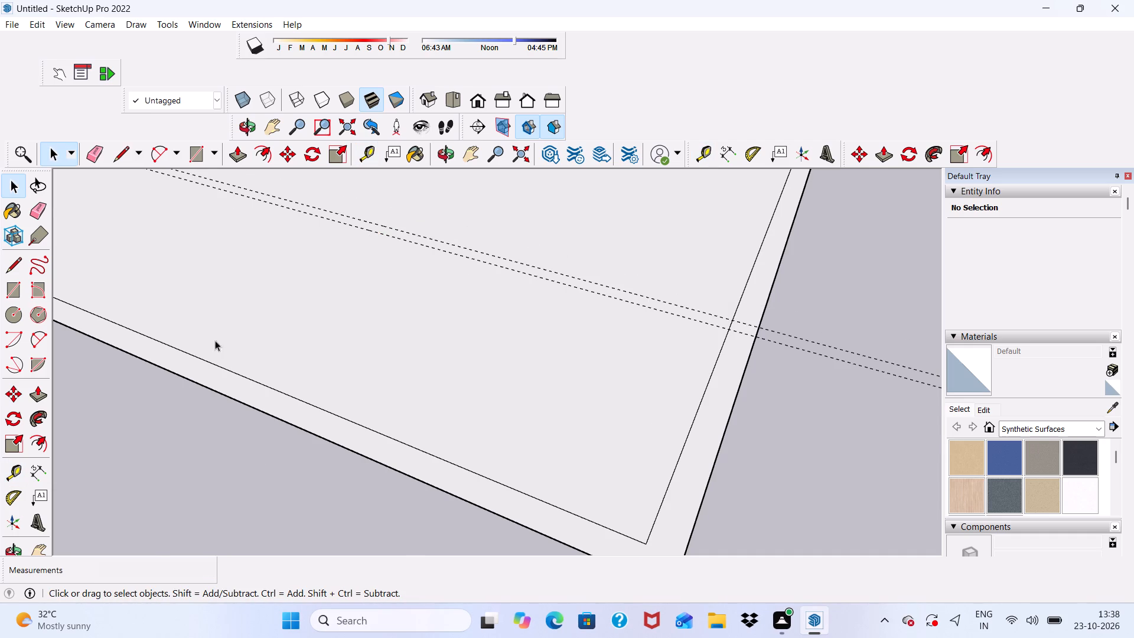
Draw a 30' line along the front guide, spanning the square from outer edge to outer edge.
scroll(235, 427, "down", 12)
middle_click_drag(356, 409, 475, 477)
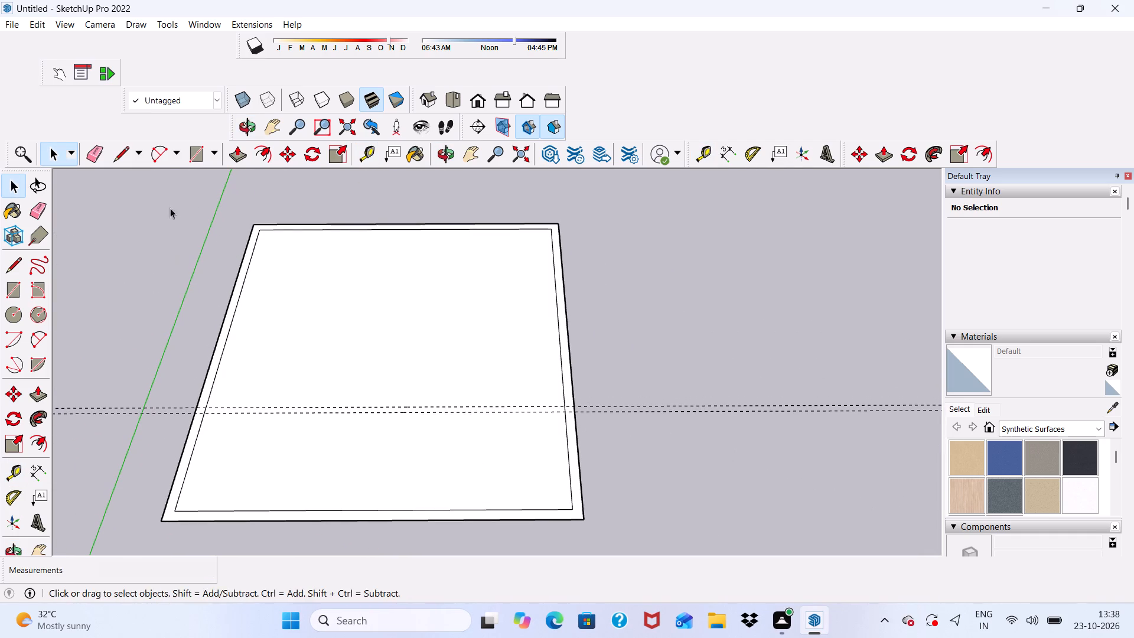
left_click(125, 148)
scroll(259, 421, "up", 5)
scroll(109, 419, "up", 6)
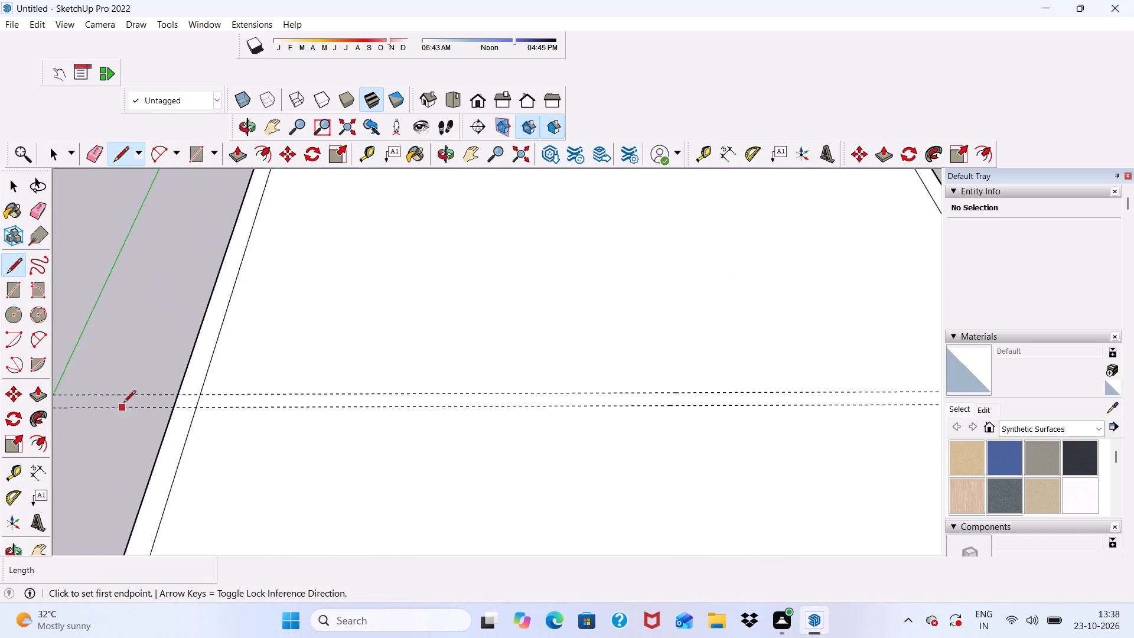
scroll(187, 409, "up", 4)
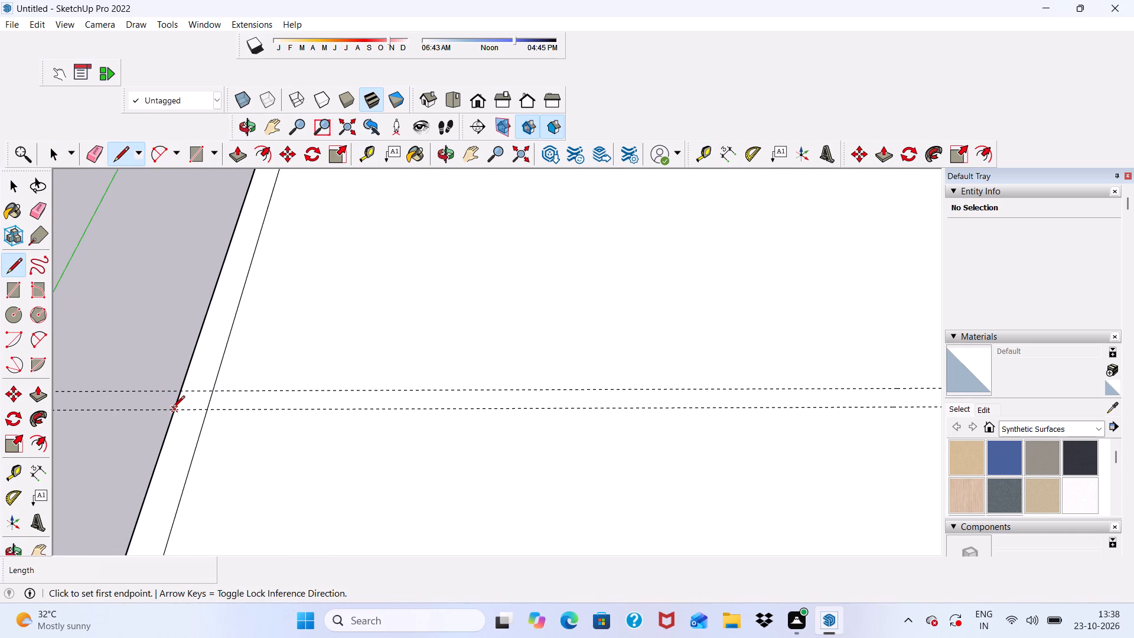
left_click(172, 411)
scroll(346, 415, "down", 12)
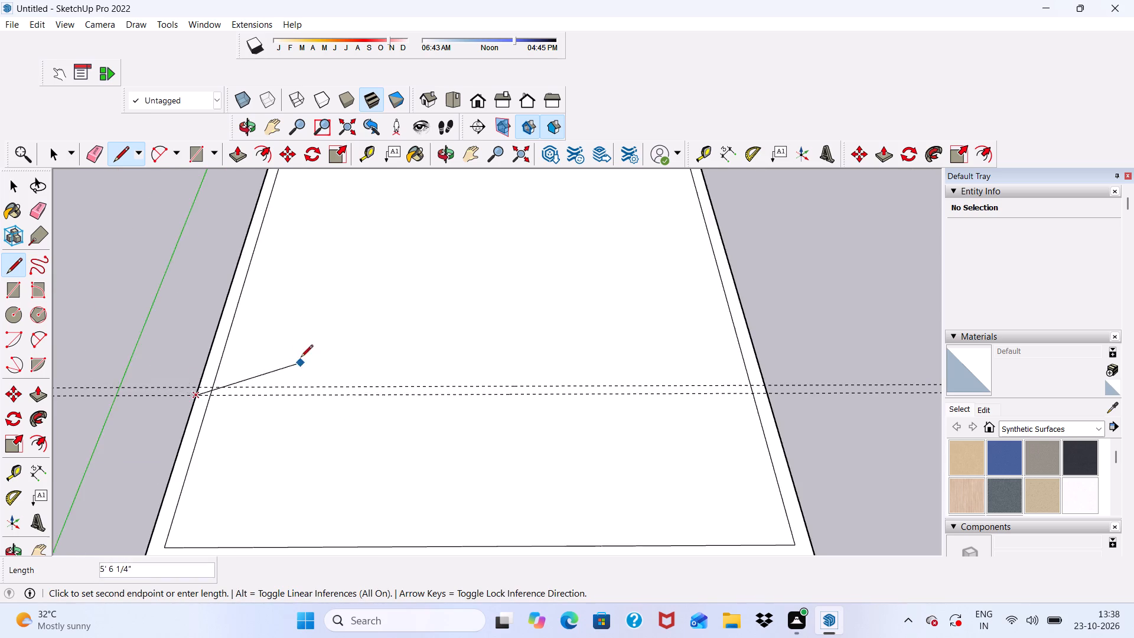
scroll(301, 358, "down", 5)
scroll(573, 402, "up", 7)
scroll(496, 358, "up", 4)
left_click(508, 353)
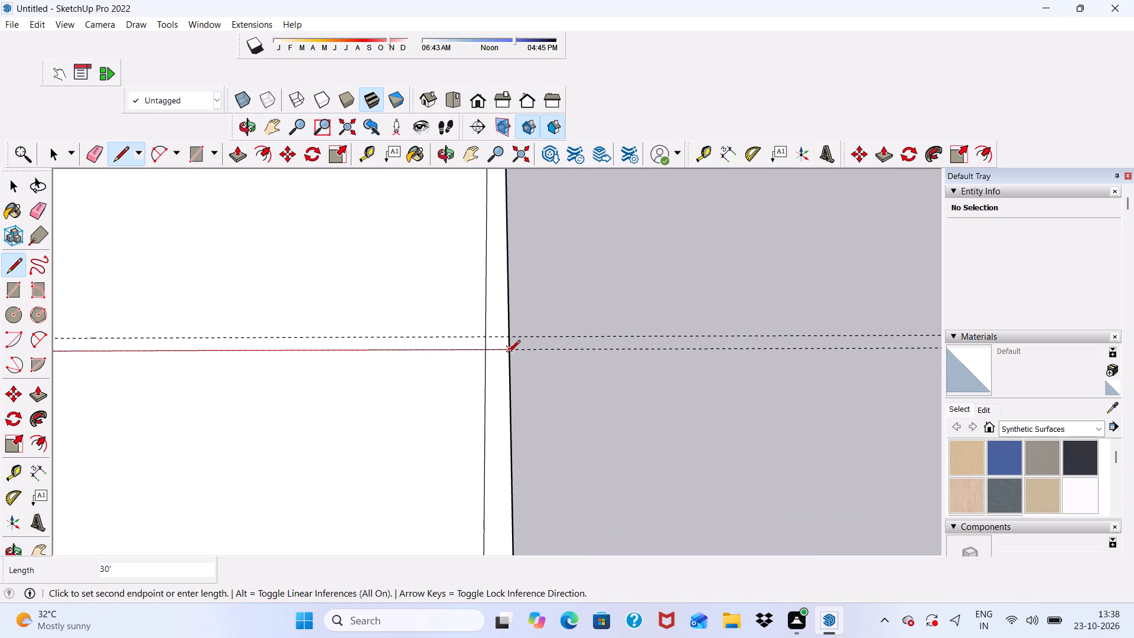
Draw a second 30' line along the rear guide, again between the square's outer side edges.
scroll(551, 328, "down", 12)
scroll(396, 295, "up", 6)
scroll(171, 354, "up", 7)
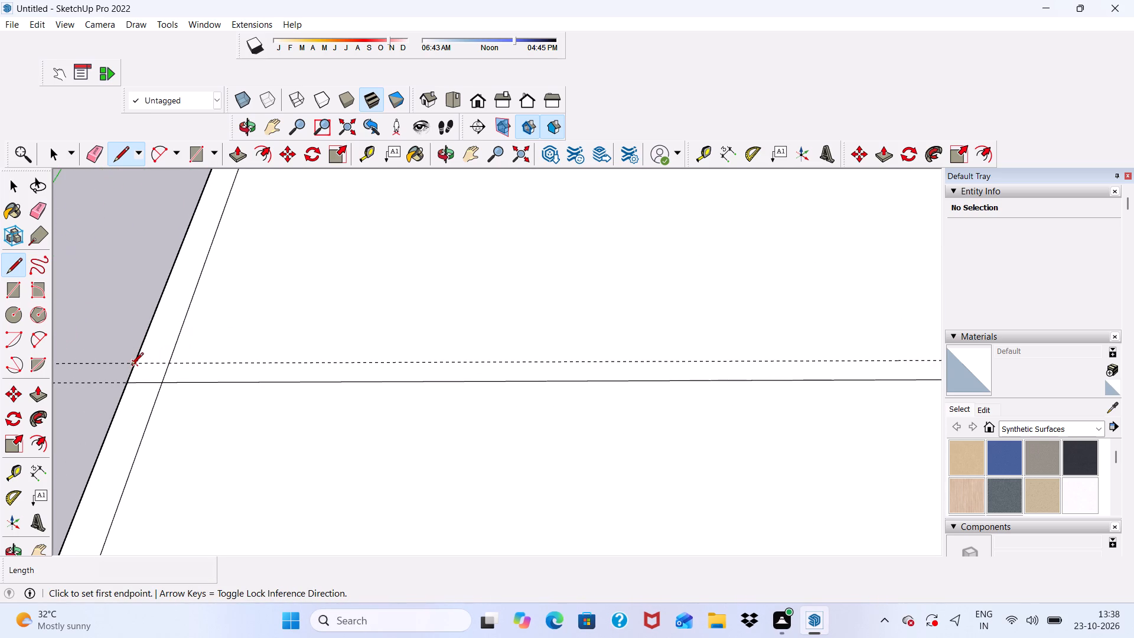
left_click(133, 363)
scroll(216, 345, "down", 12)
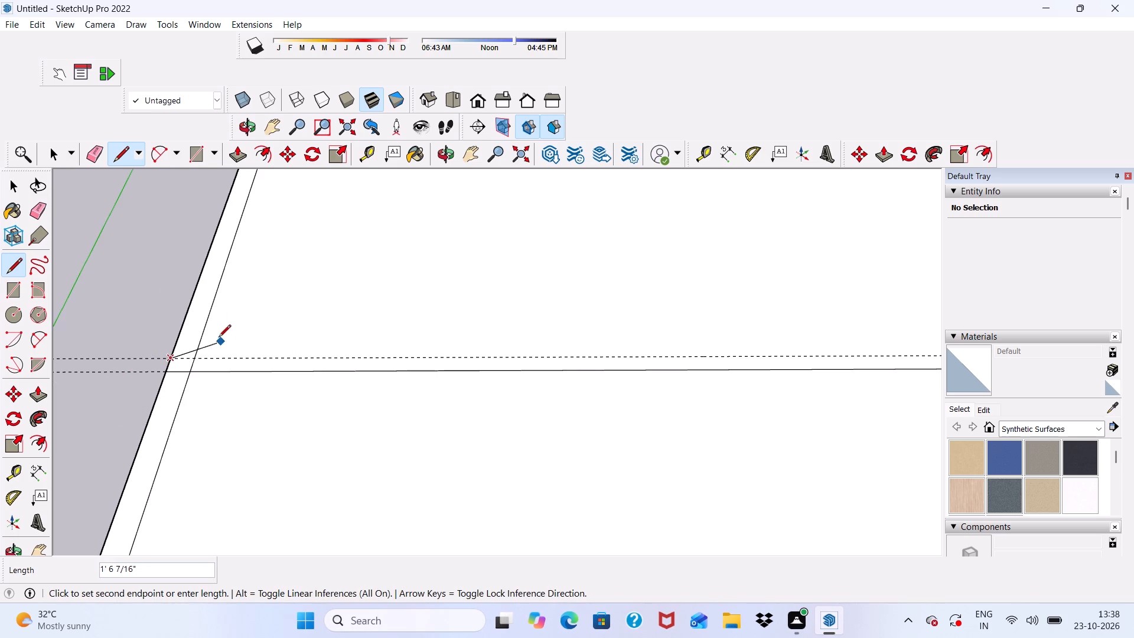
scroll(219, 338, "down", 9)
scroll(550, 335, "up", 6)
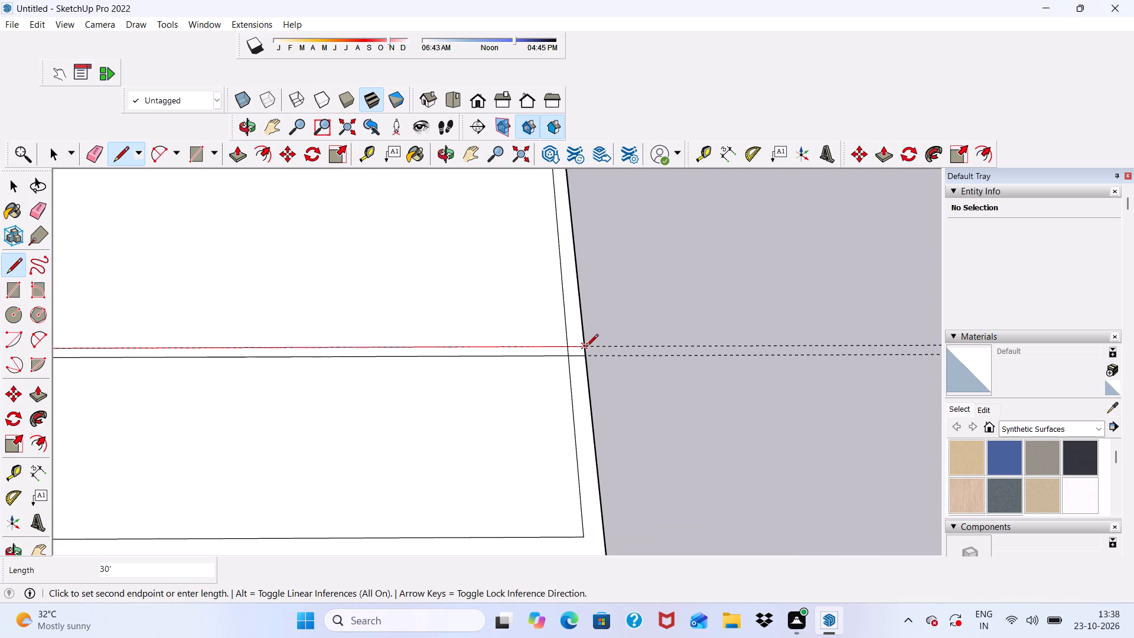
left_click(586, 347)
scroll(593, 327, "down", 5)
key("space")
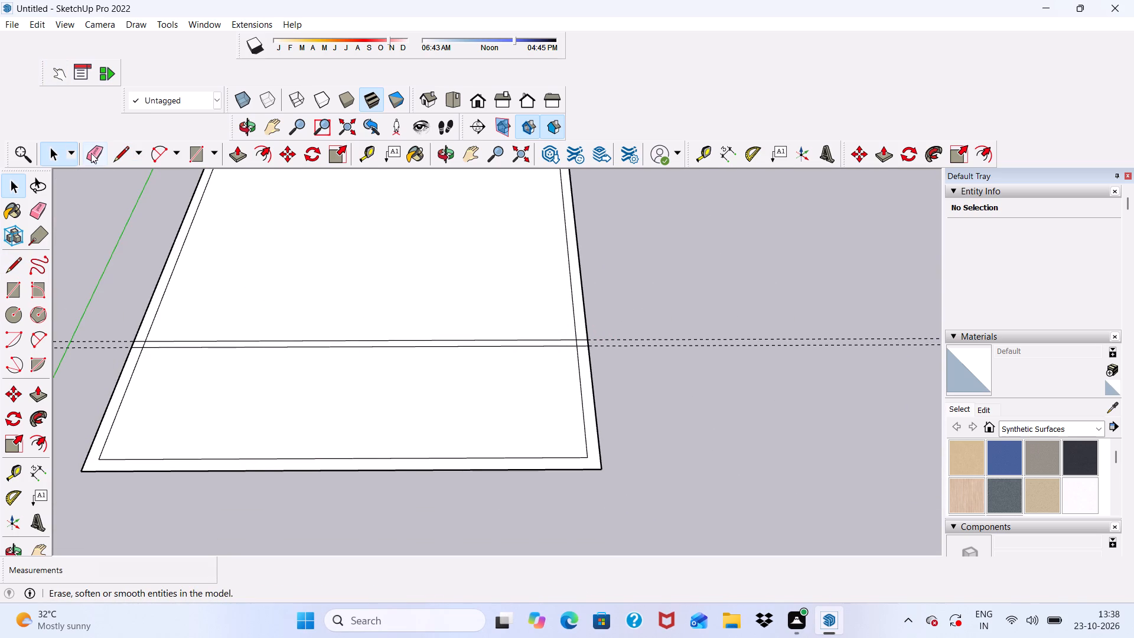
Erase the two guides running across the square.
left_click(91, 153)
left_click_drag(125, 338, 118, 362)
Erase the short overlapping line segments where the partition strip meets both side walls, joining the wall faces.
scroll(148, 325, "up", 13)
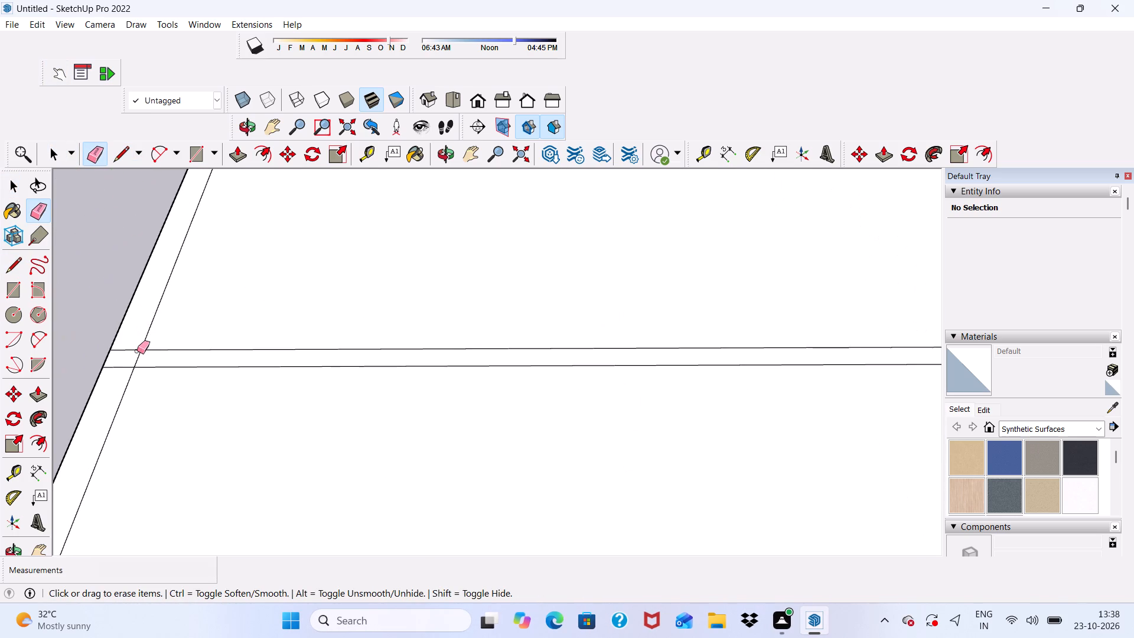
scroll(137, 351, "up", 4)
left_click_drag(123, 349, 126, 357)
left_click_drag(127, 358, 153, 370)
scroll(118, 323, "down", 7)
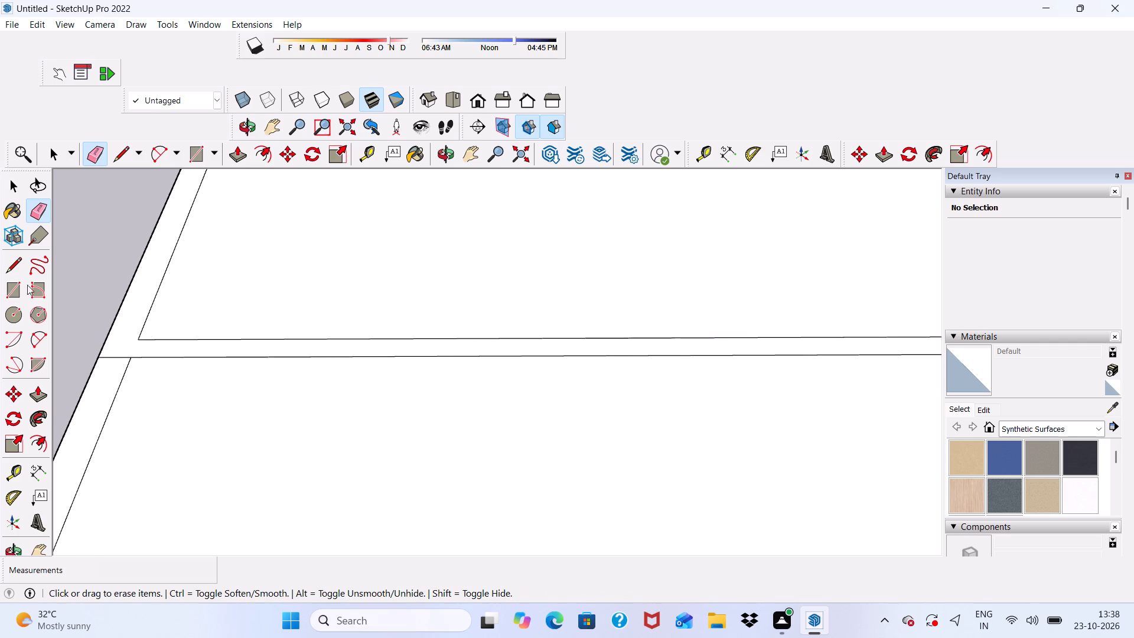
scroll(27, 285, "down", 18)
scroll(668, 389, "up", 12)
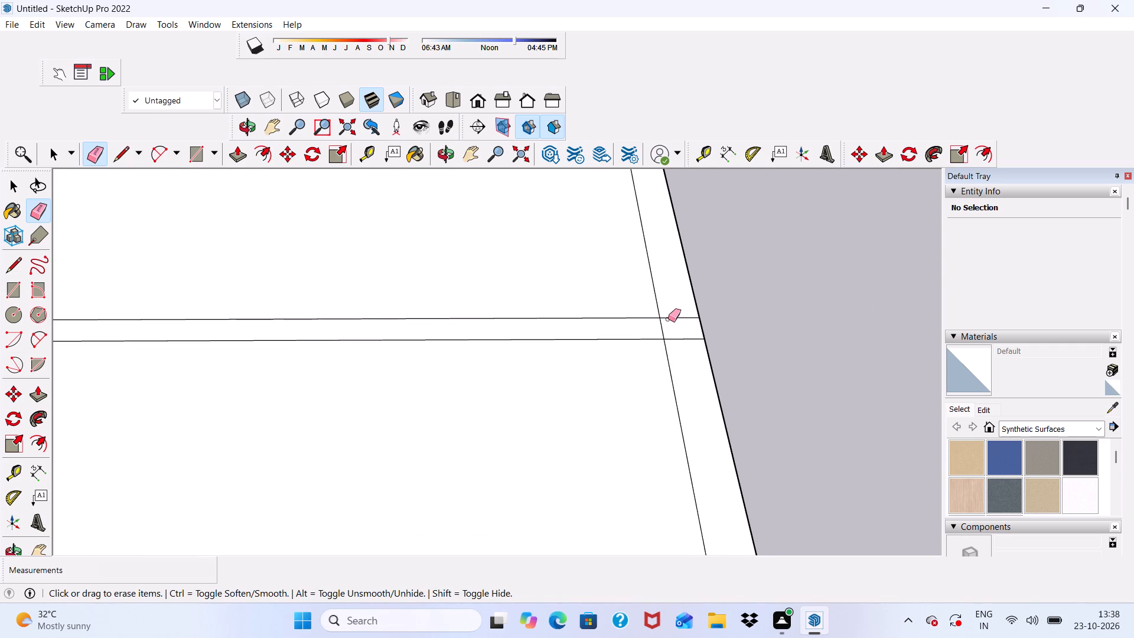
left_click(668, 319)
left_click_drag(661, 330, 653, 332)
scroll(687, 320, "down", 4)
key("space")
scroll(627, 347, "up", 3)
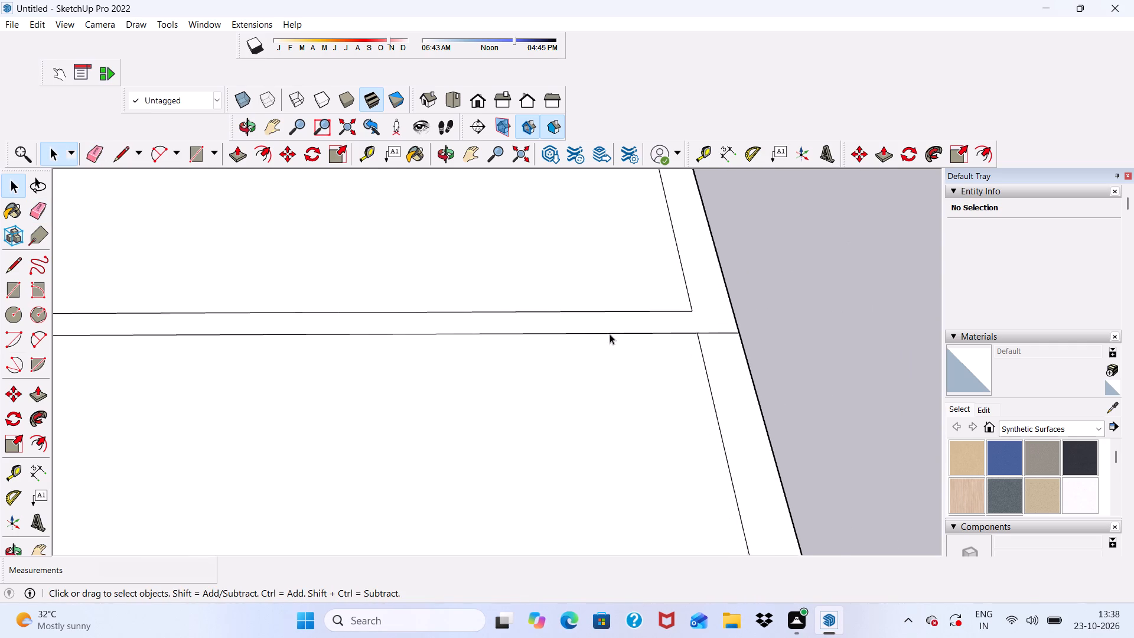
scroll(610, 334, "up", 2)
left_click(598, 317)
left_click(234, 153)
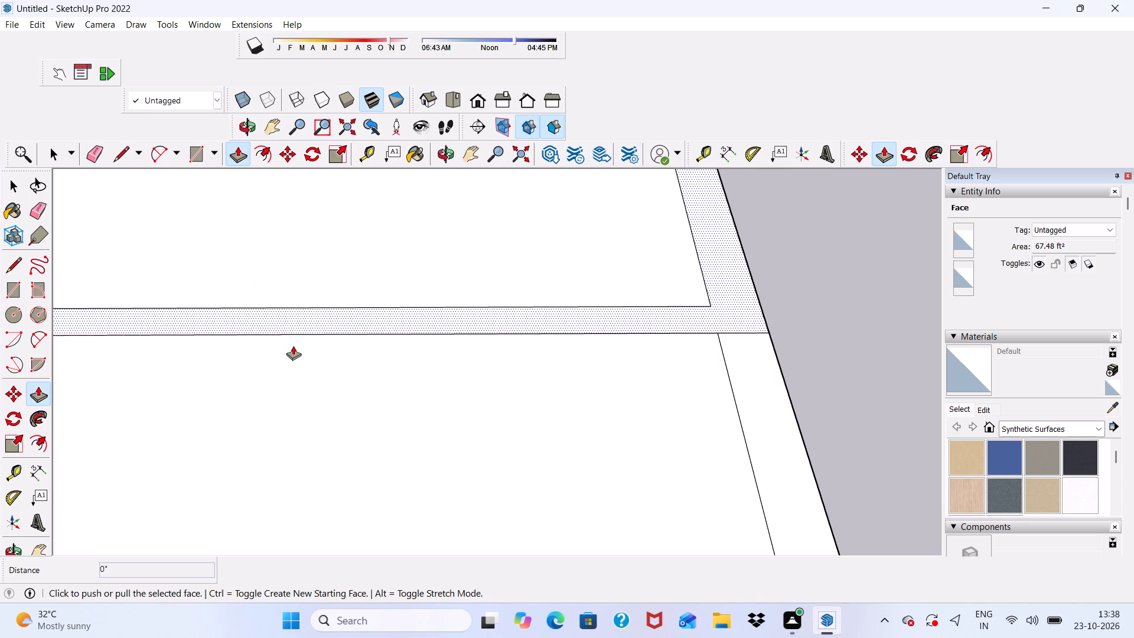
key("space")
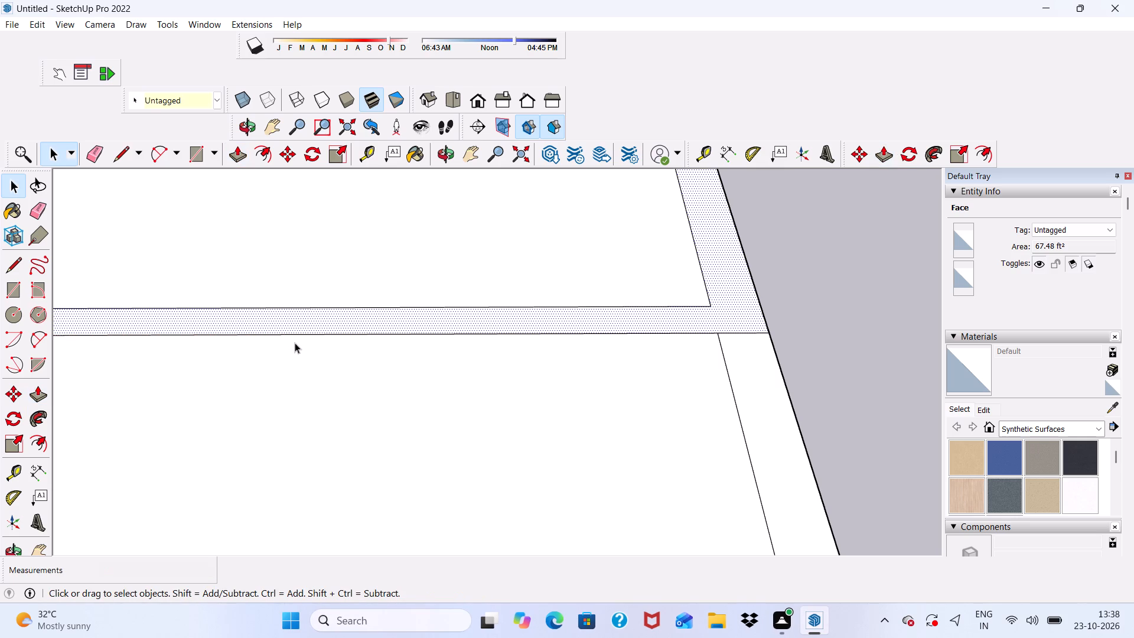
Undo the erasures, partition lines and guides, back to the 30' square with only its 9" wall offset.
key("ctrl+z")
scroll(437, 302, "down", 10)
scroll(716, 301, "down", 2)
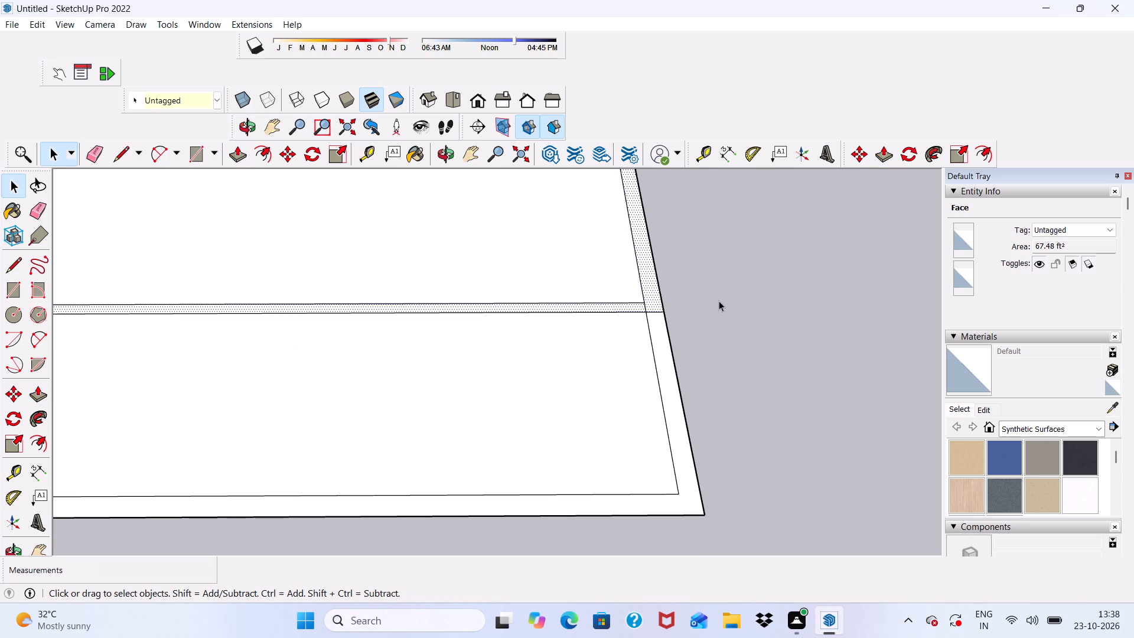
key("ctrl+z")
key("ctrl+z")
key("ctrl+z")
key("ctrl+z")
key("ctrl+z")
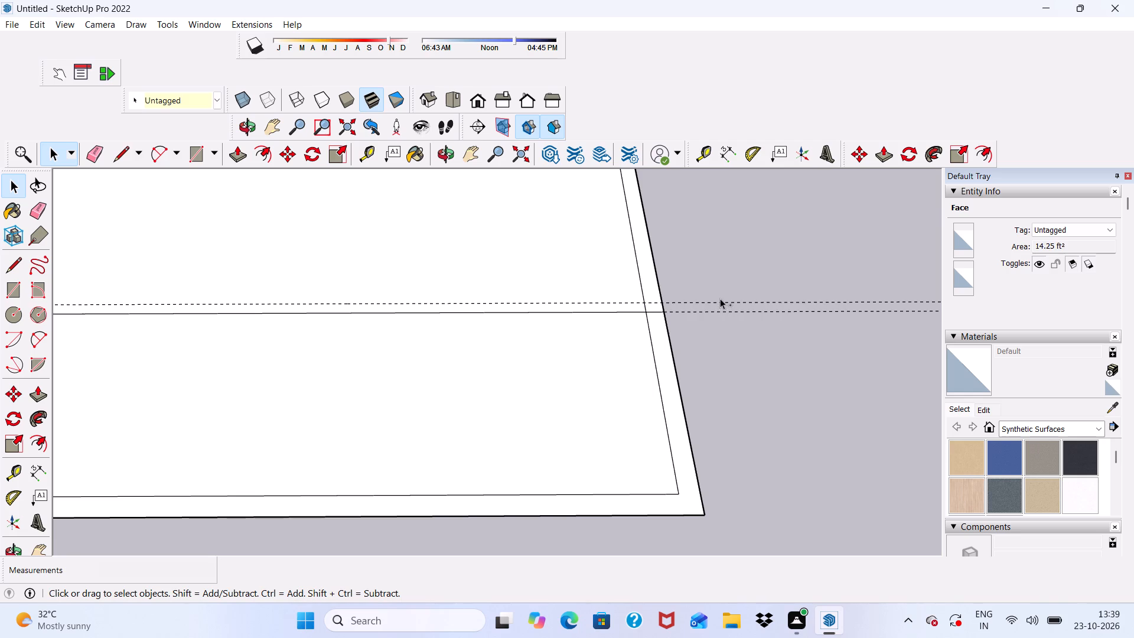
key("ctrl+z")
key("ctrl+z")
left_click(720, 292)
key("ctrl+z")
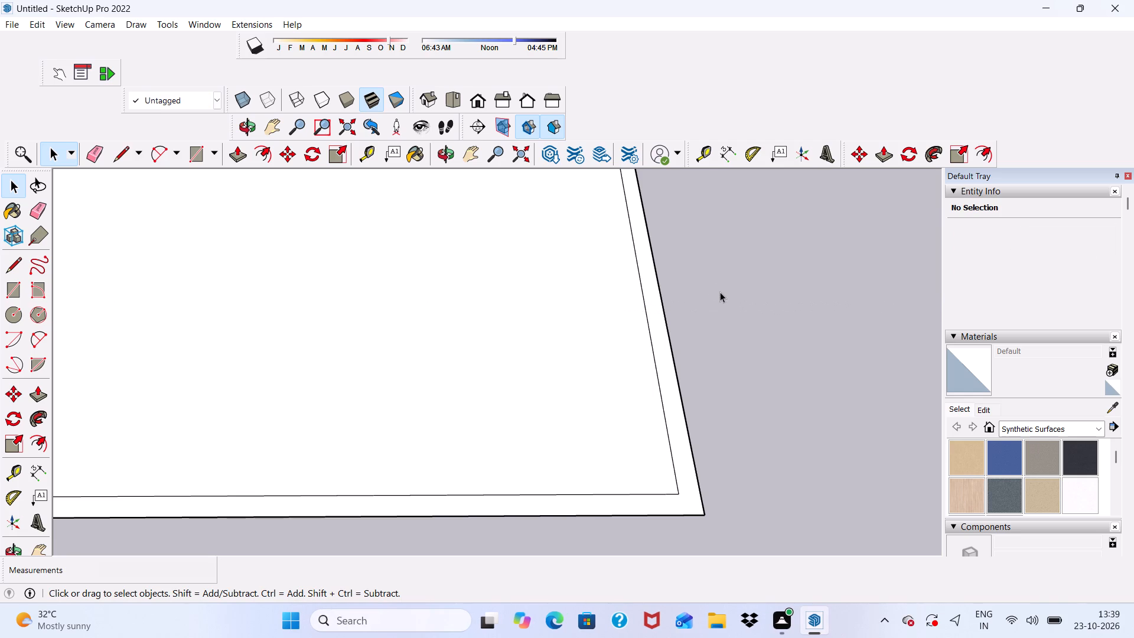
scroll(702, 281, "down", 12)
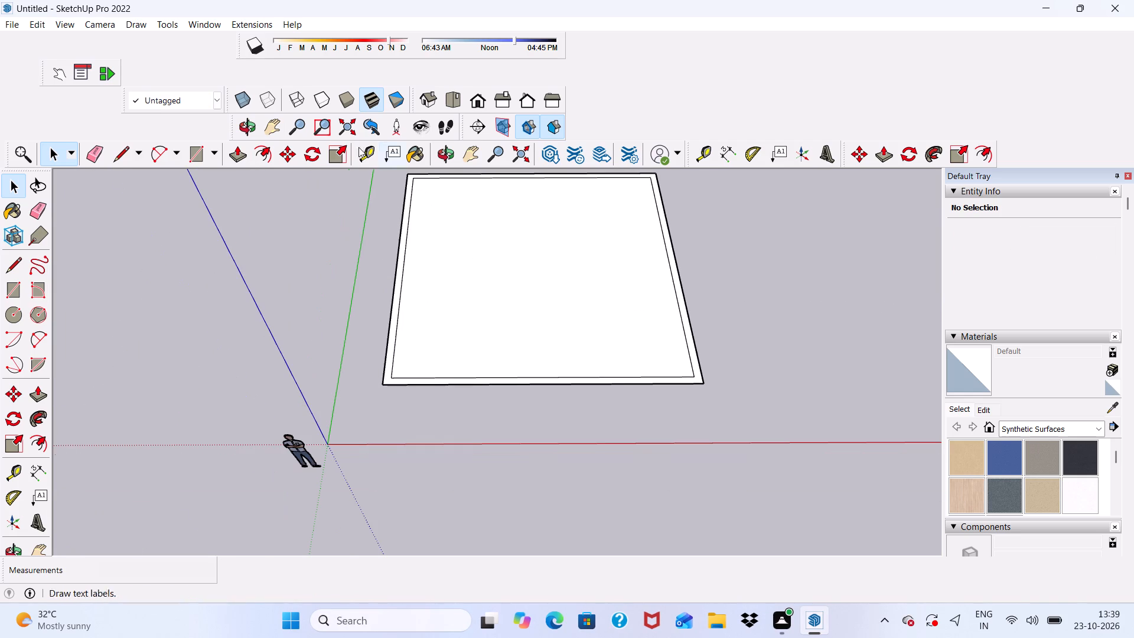
Place a guide across the square about 5' 10" in from the front wall's inner edge, and another 6" in front of it.
left_click(364, 150)
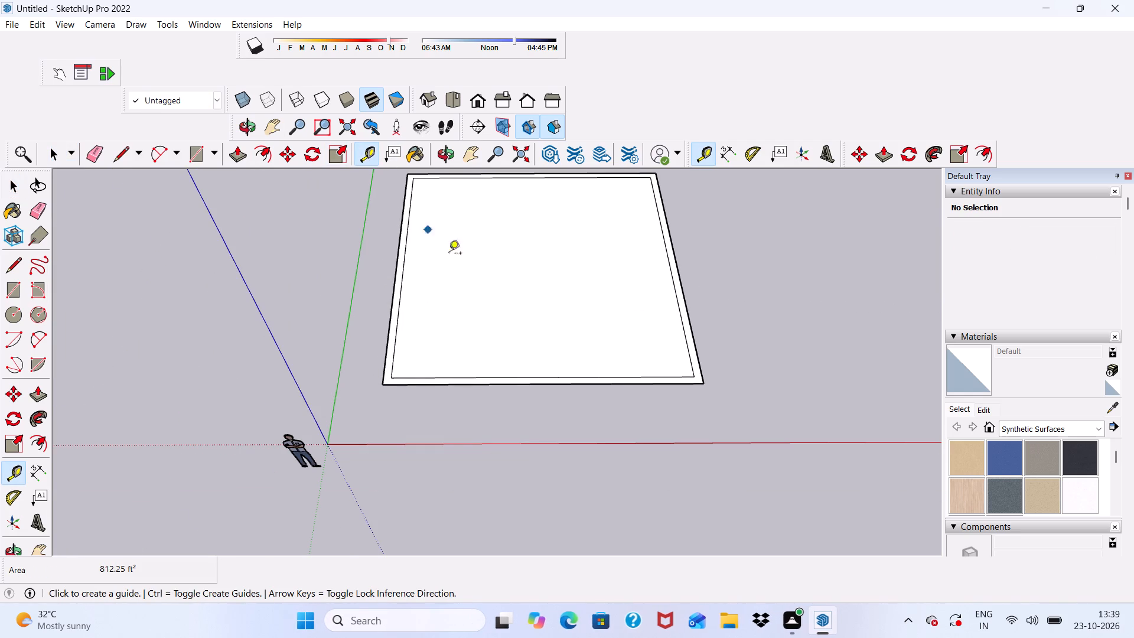
left_click(447, 375)
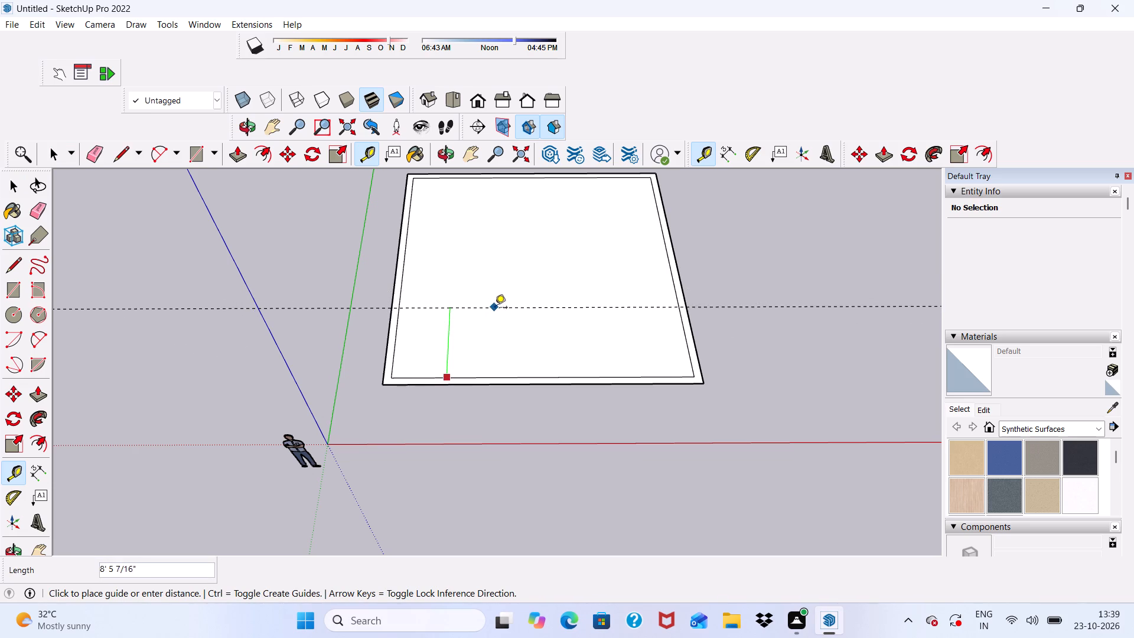
left_click(504, 328)
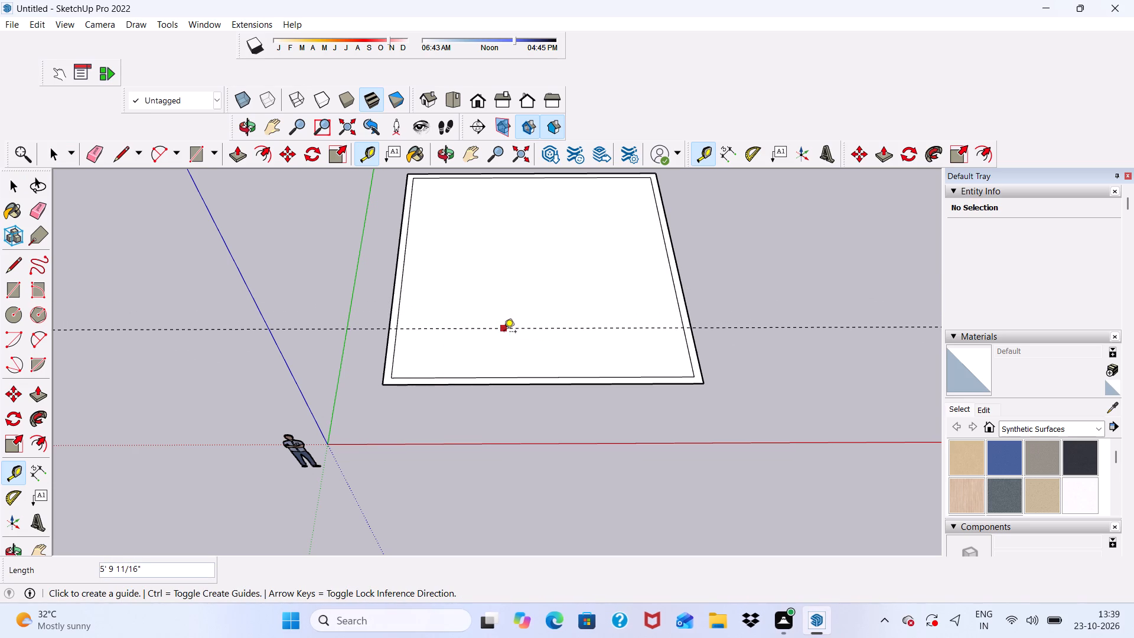
left_click(502, 333)
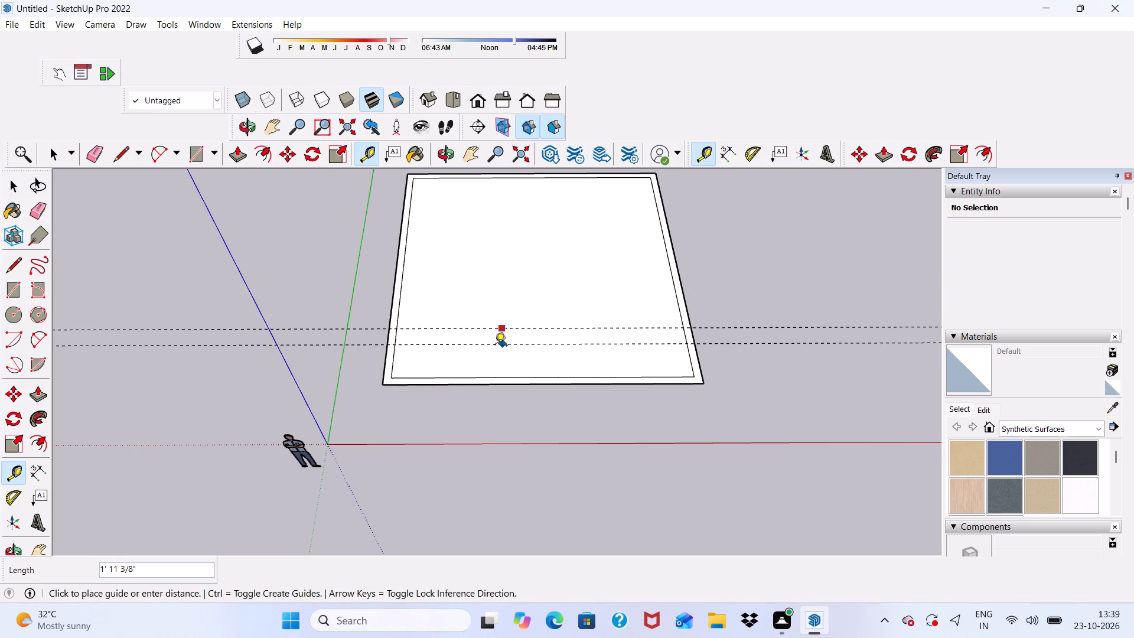
key("6")
key("shift+quotedbl")
key("Return")
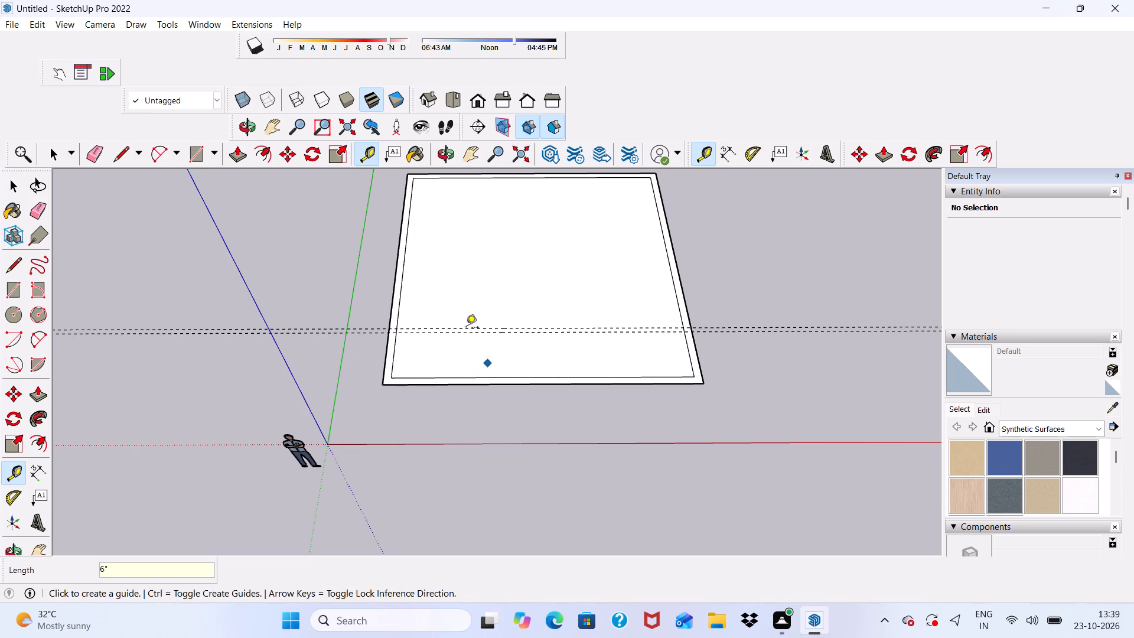
Place a front-to-back guide about 11' in from the left wall's inner edge, and another 6" further inward.
scroll(416, 271, "up", 7)
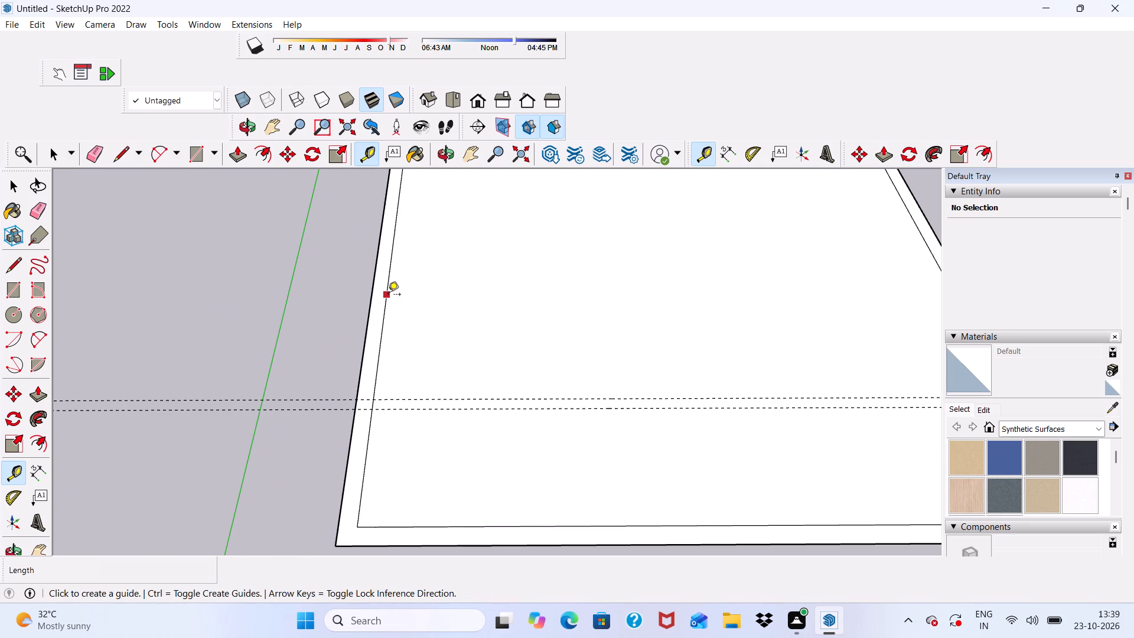
left_click(388, 295)
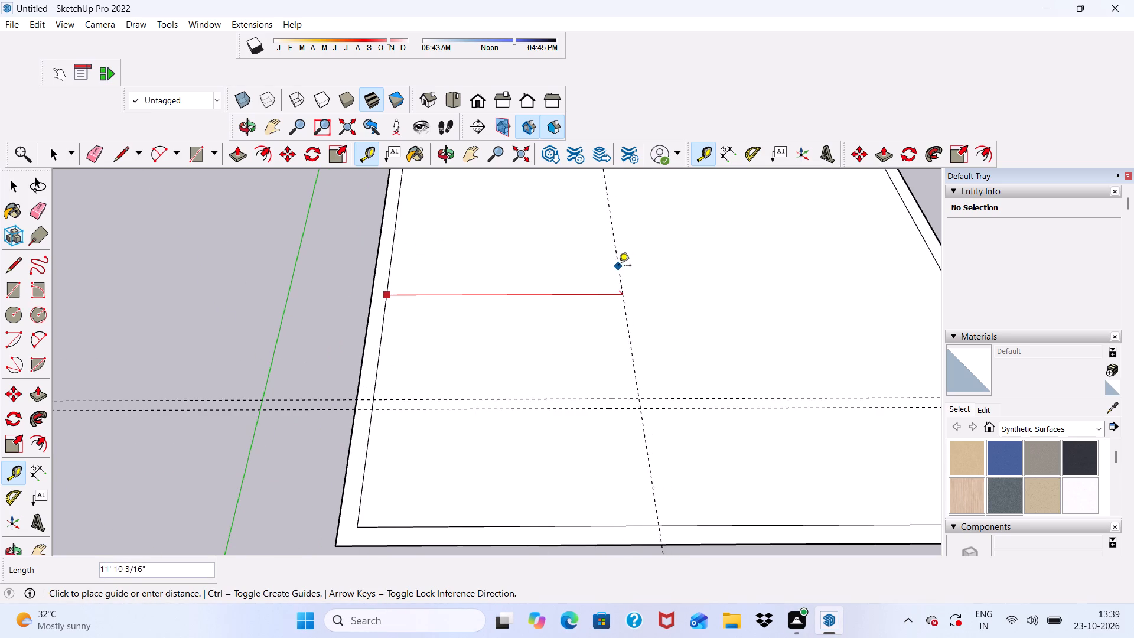
left_click(606, 265)
left_click(603, 262)
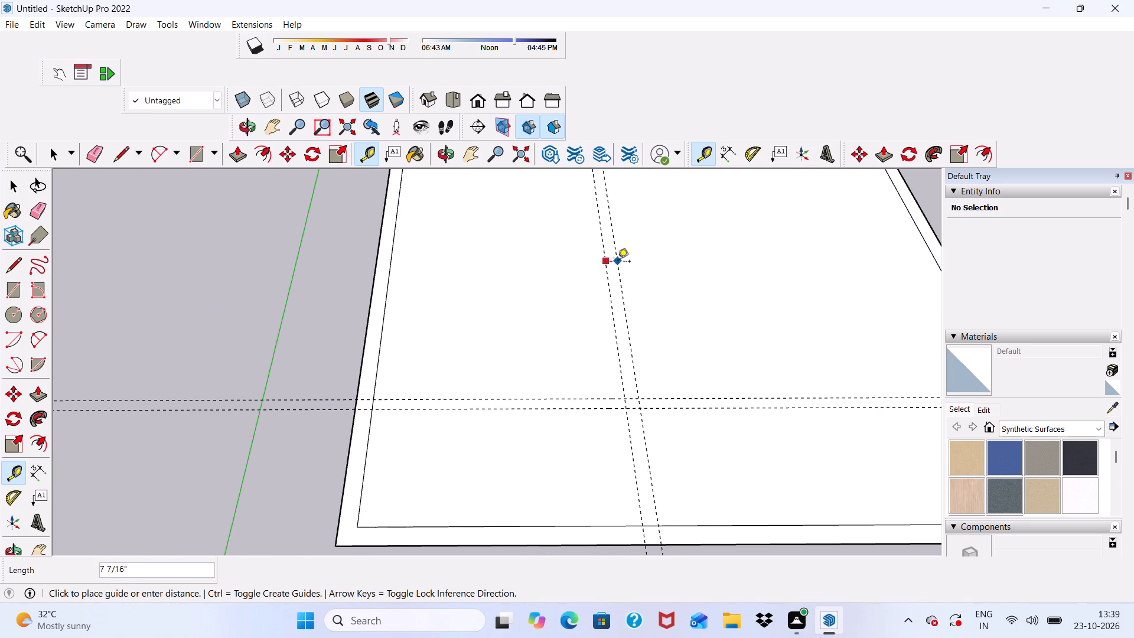
key("6")
key("shift+quotedbl")
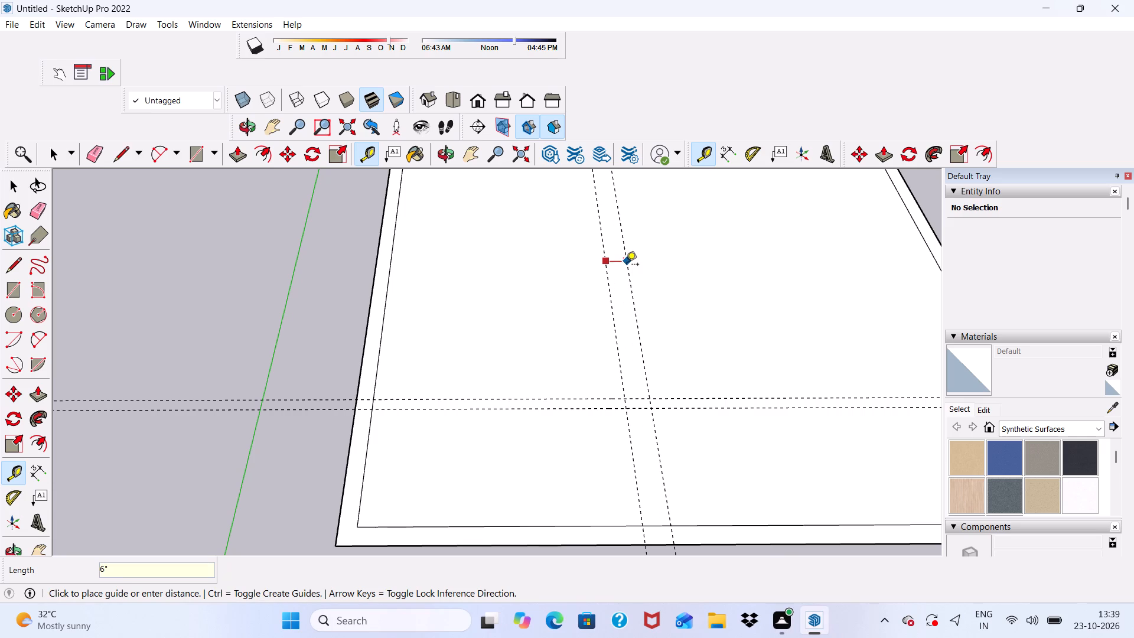
key("Return")
Place a front-to-back guide about 9' in from the right wall's inner edge, and another 6" further inward.
scroll(556, 286, "down", 11)
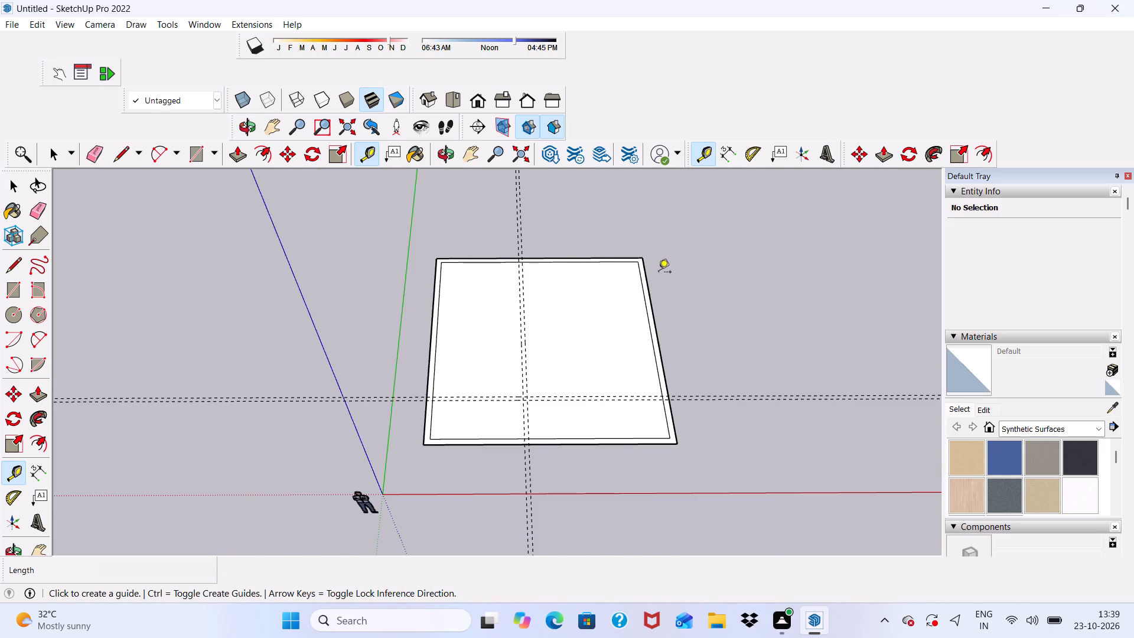
scroll(650, 314, "up", 7)
left_click(644, 334)
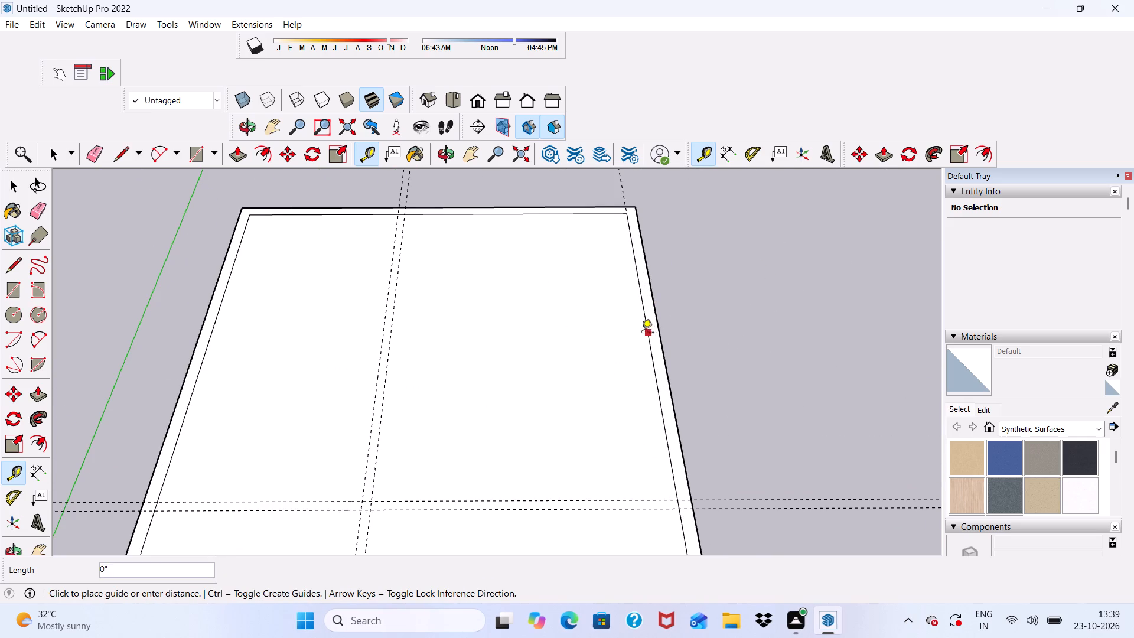
scroll(490, 318, "down", 5)
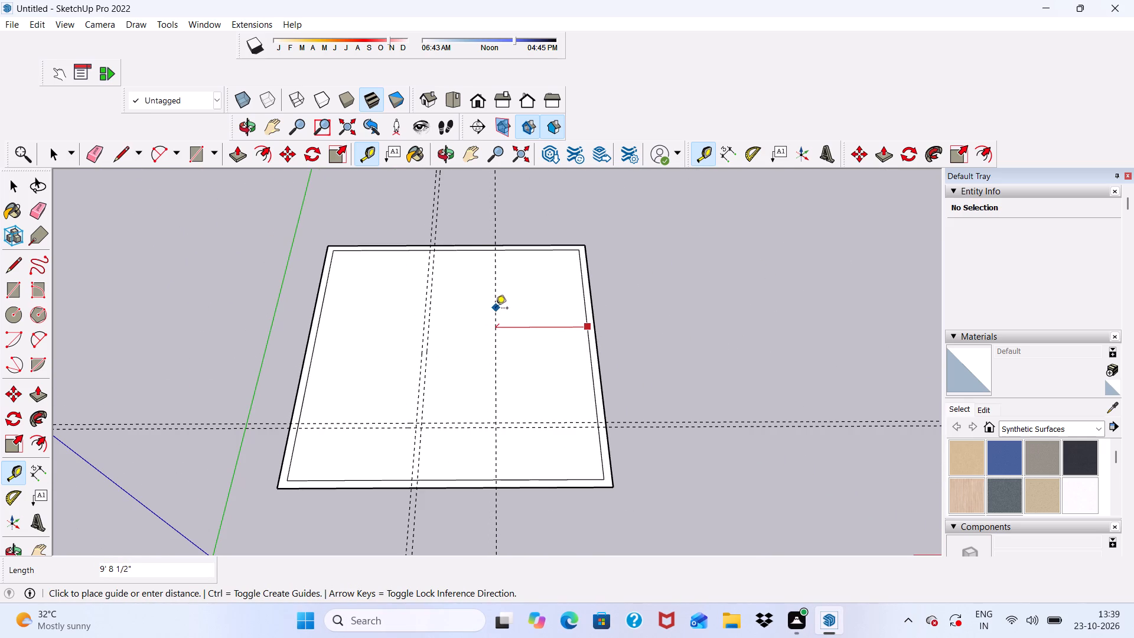
left_click(503, 379)
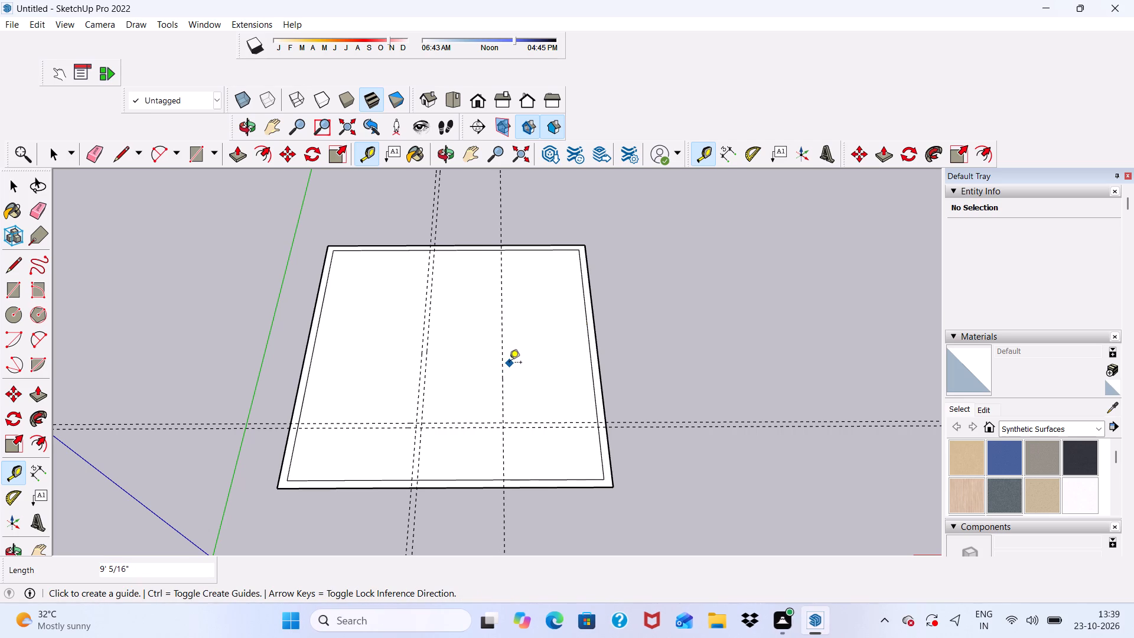
scroll(506, 357, "up", 3)
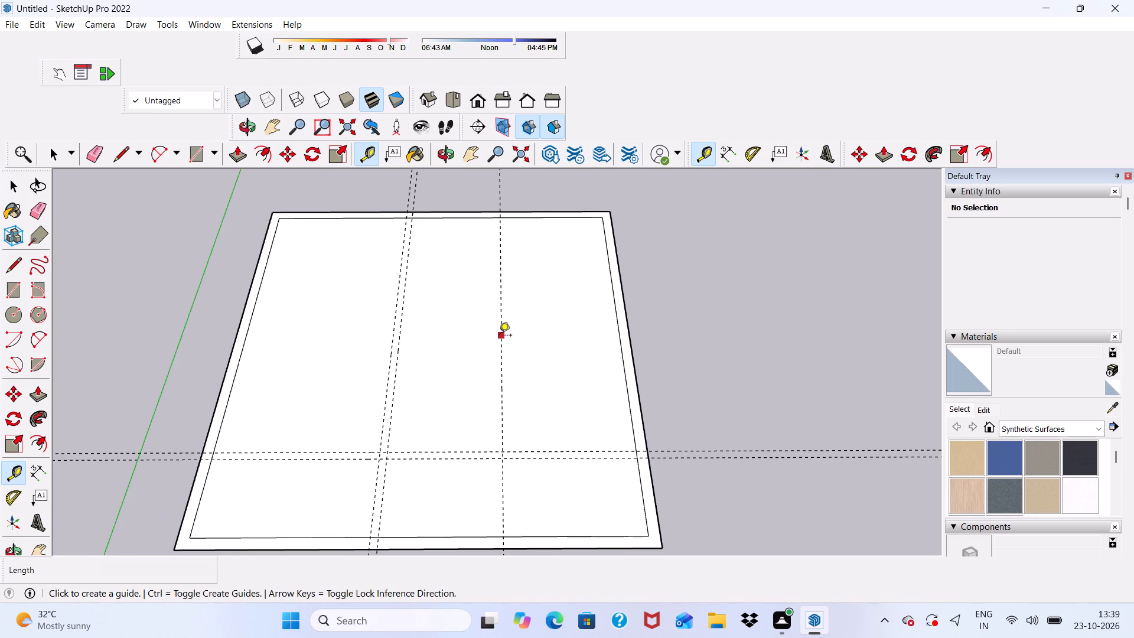
left_click(498, 336)
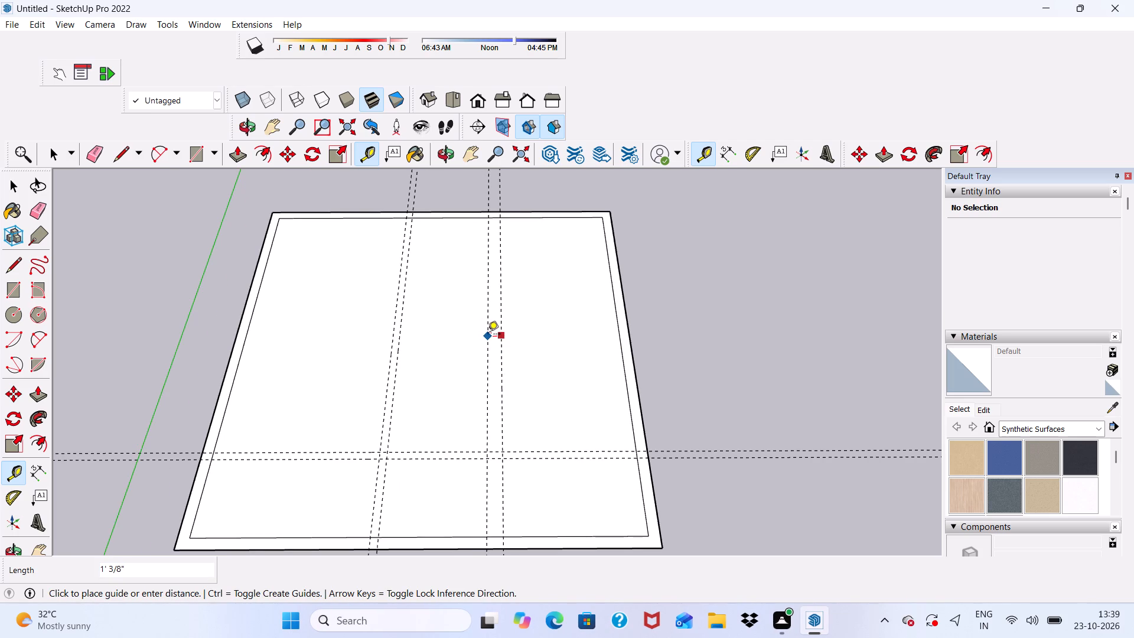
key("6")
key("shift+quotedbl")
key("Return")
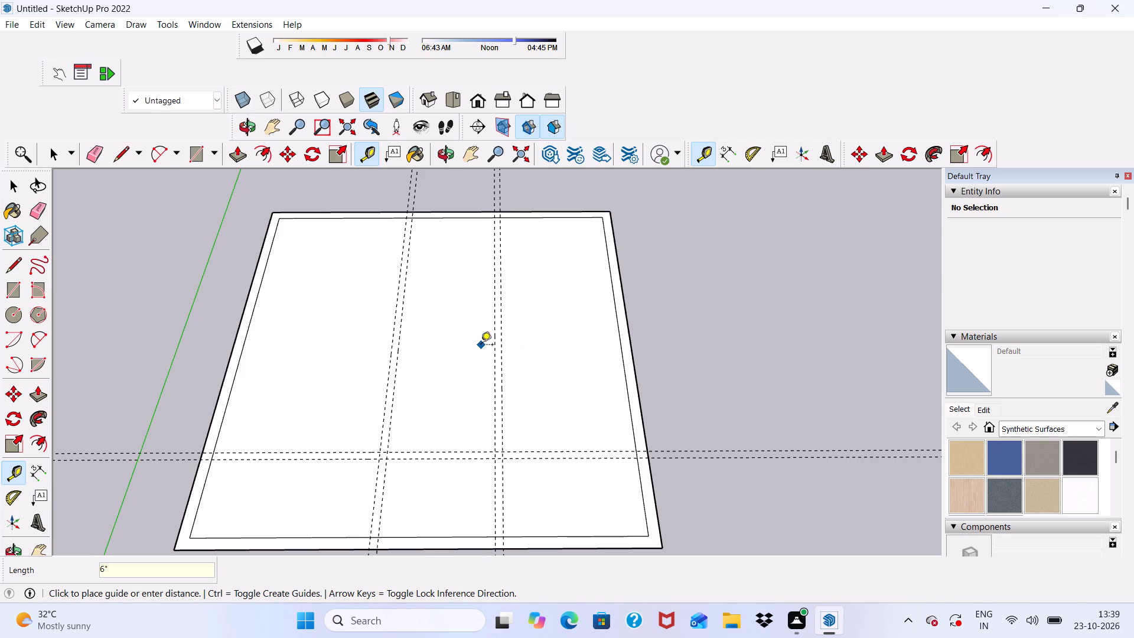
key("space")
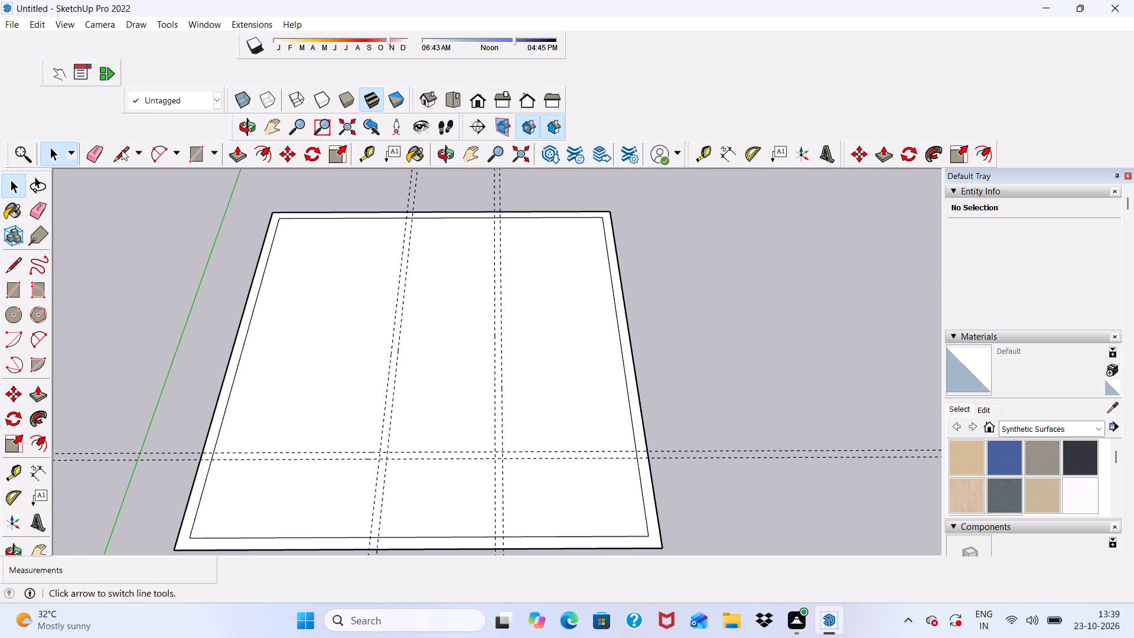
Draw the left L-shaped partition's outer outline along the guides, about 12' 6" from the left wall's outer edge, then back to the rear wall's inner edge.
left_click(122, 150)
scroll(379, 516, "up", 5)
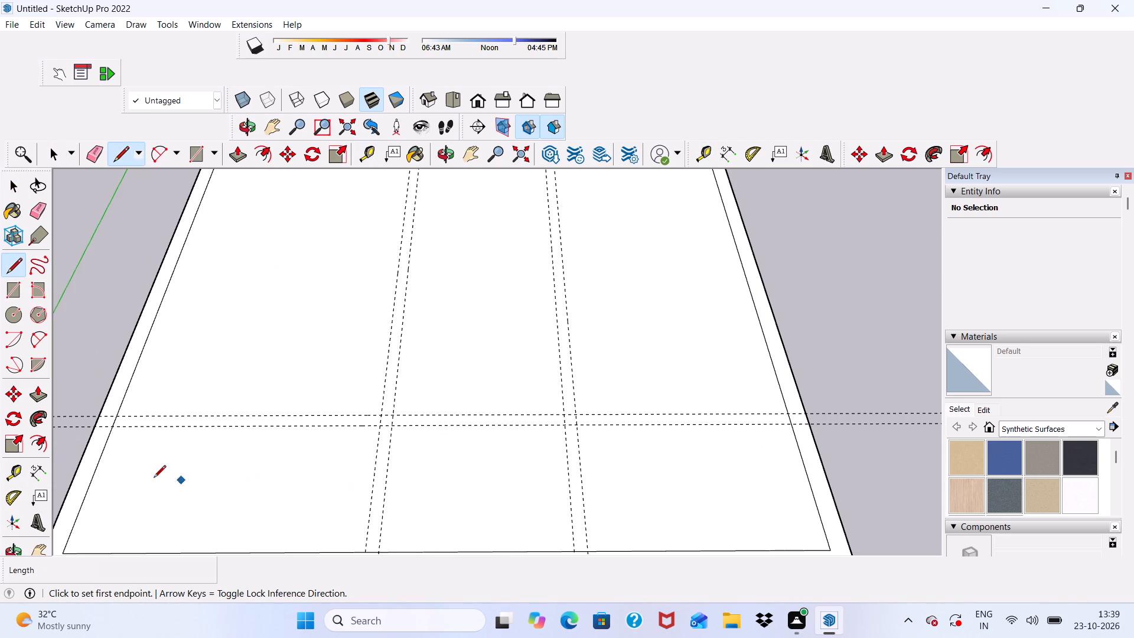
left_click(94, 428)
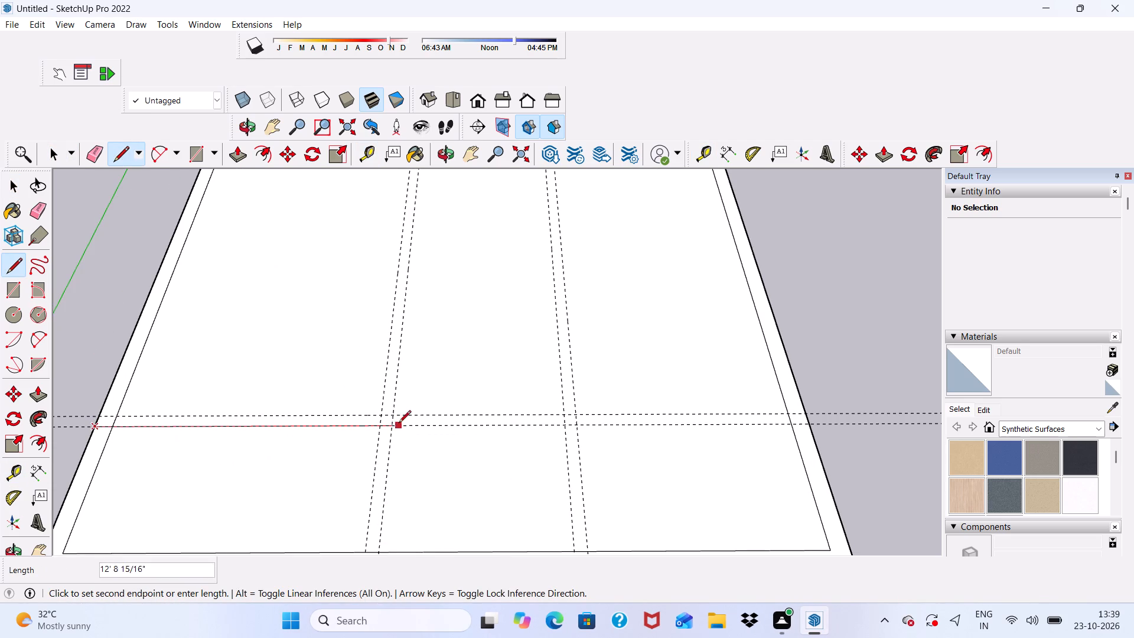
left_click(396, 424)
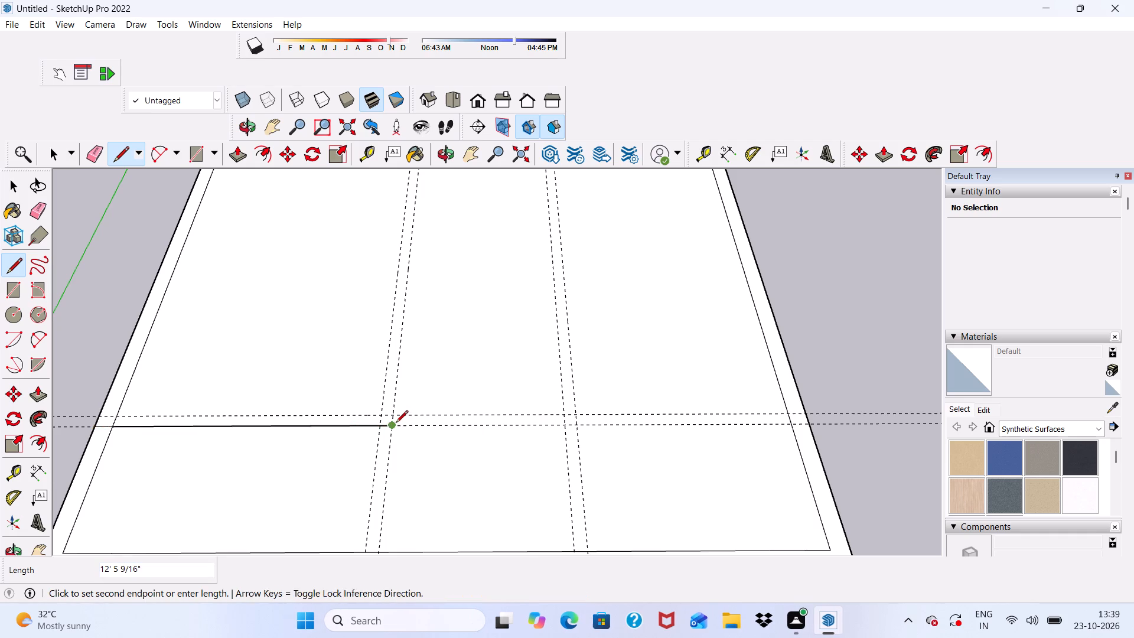
scroll(390, 391, "down", 11)
scroll(412, 382, "up", 7)
scroll(413, 232, "up", 5)
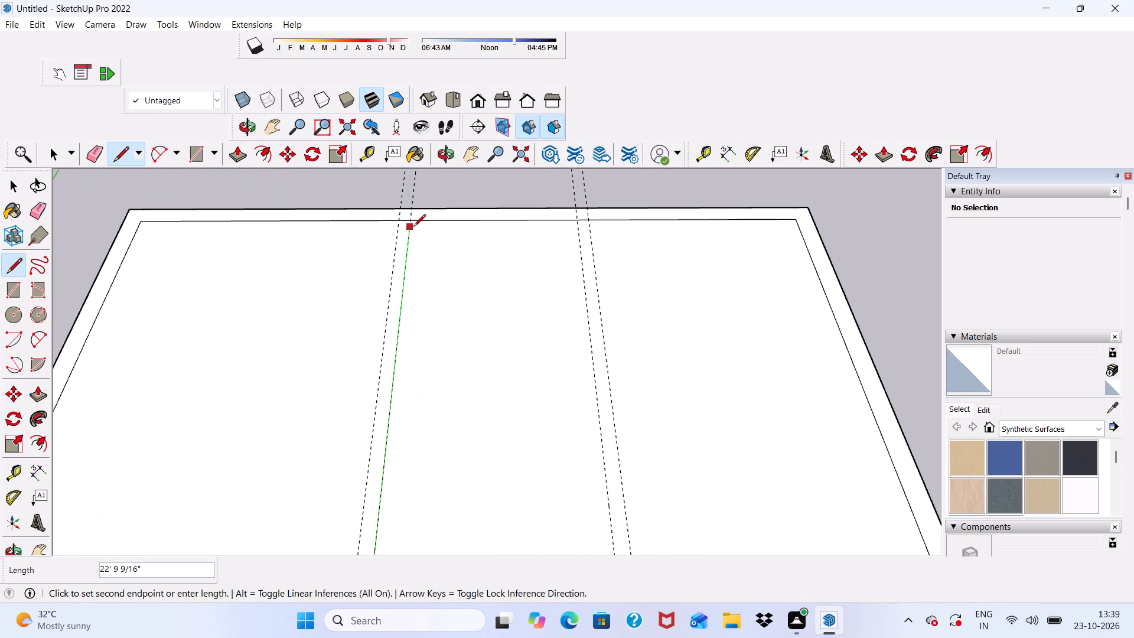
left_click(413, 223)
Draw the left partition's inner outline 6" inside the first, about 12' in from the left outer edge, then about 22' 8" to the rear wall.
scroll(431, 230, "down", 10)
scroll(484, 448, "up", 5)
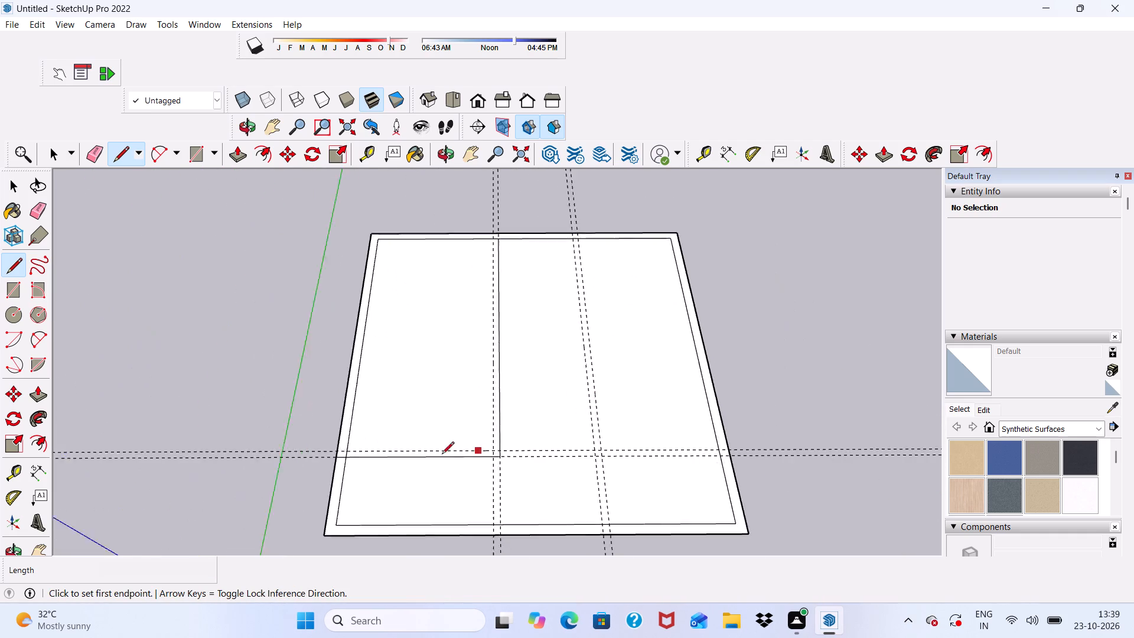
scroll(442, 455, "up", 2)
scroll(307, 444, "up", 9)
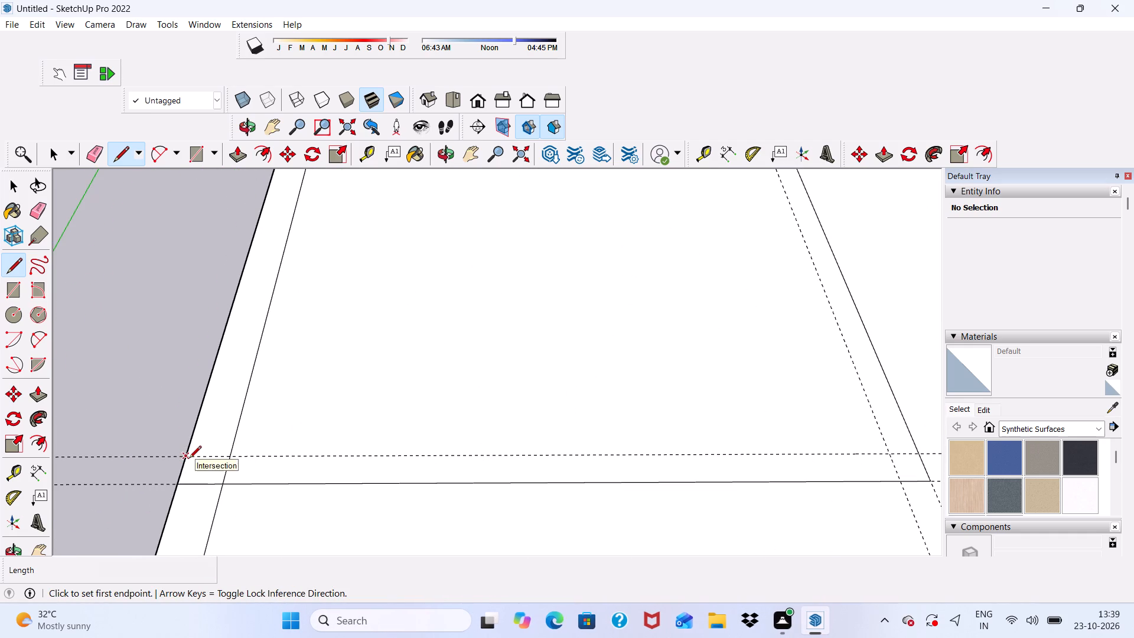
left_click(187, 458)
scroll(415, 473, "down", 3)
scroll(353, 393, "down", 7)
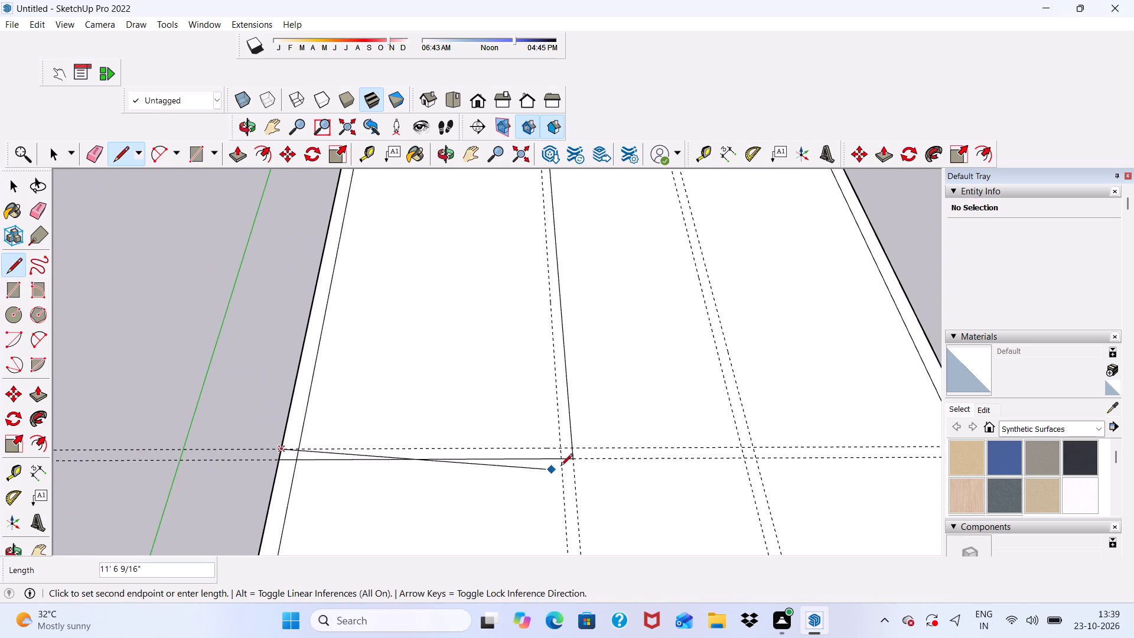
scroll(569, 448, "up", 8)
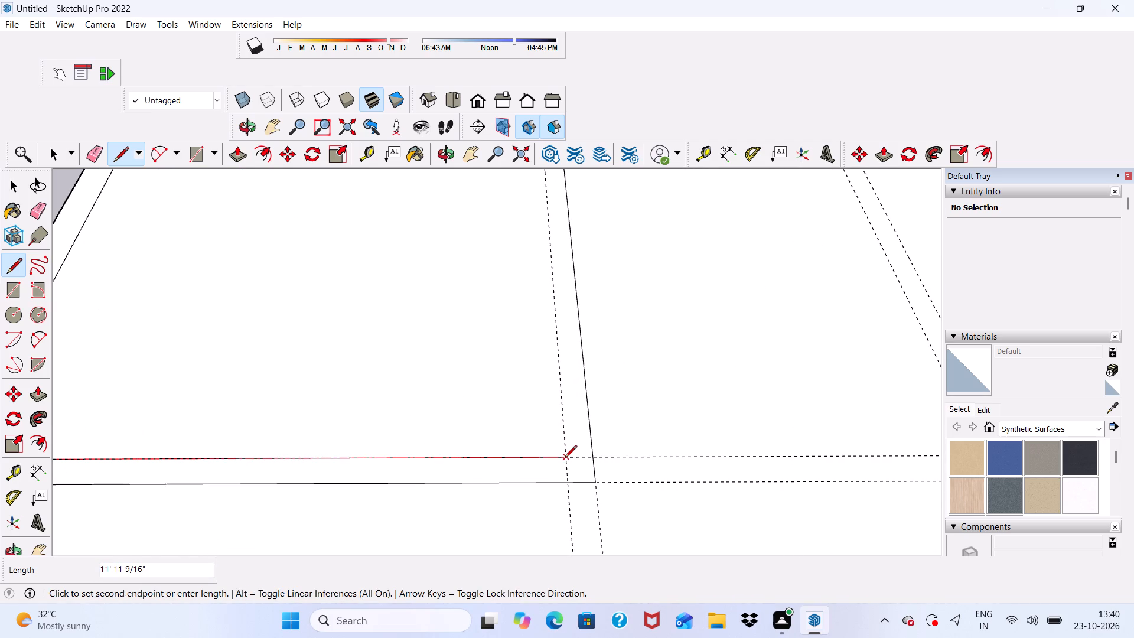
scroll(565, 458, "down", 1)
left_click(565, 458)
scroll(558, 431, "down", 18)
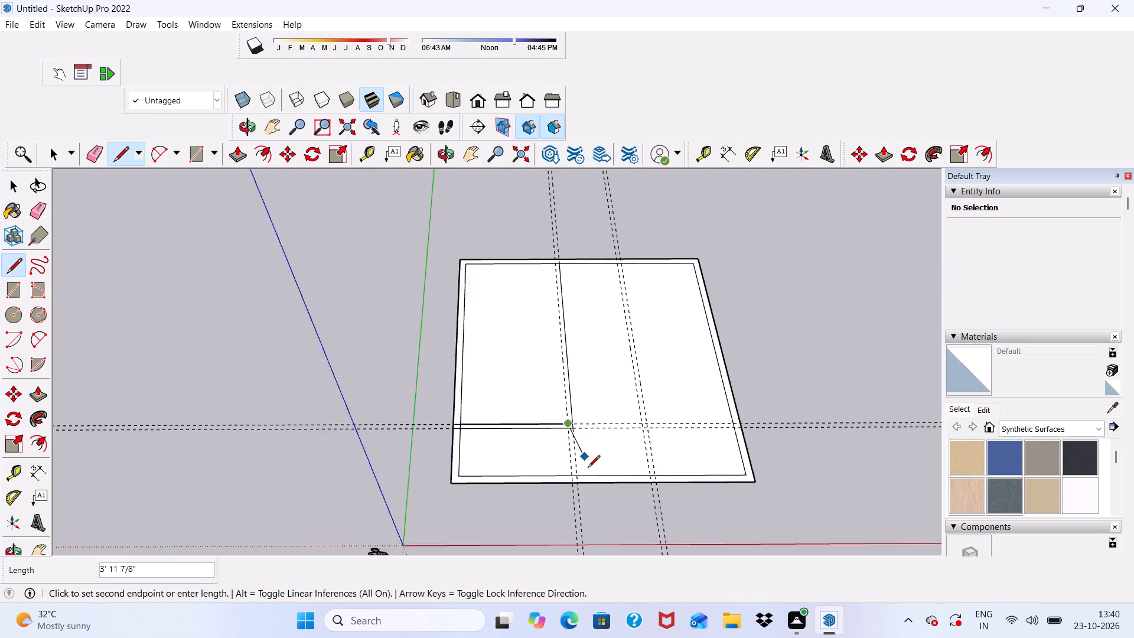
scroll(576, 395, "up", 7)
scroll(568, 292, "up", 9)
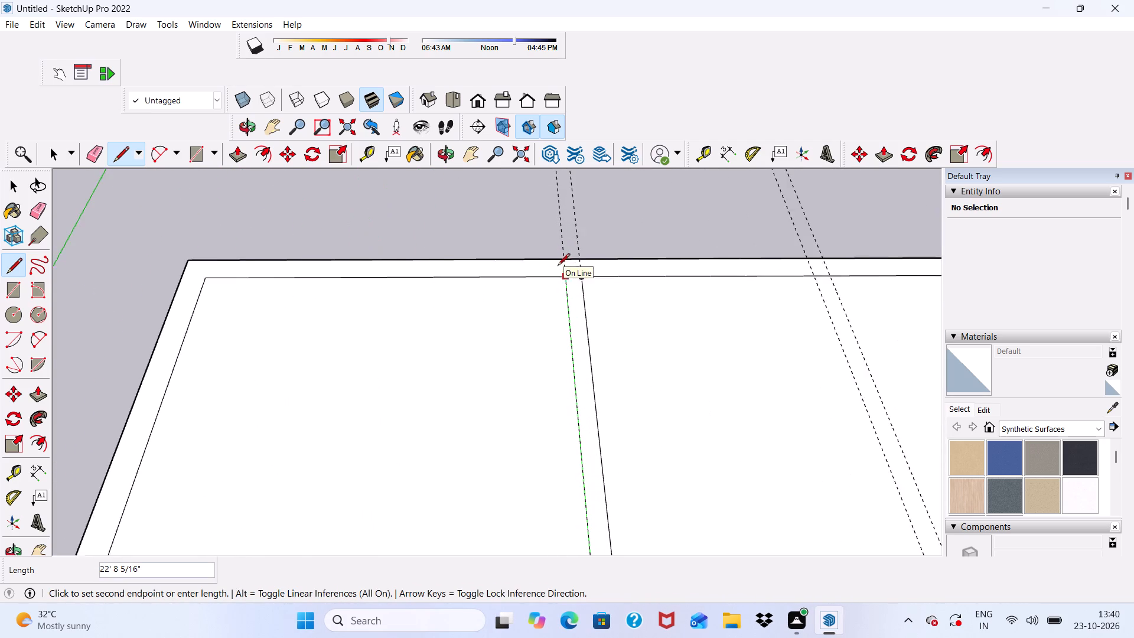
scroll(558, 266, "down", 1)
left_click(559, 279)
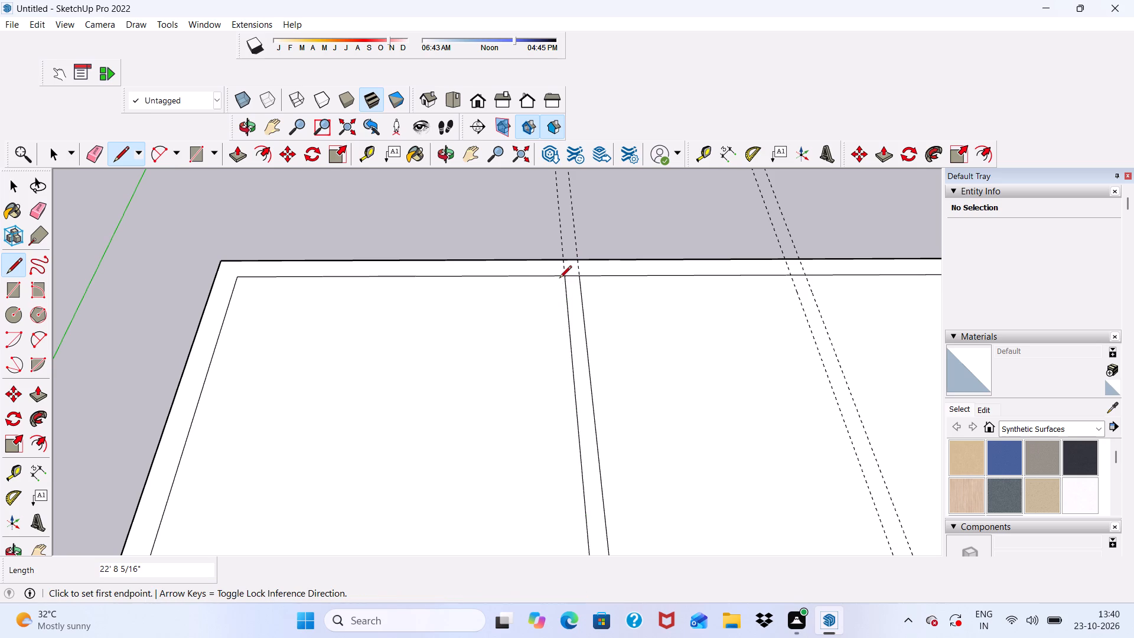
Draw the right partition's outer outline about 23' 2" forward from the rear wall's inner edge, then about 9' 6" to the right wall's inner edge.
scroll(531, 275, "down", 12)
scroll(634, 295, "up", 17)
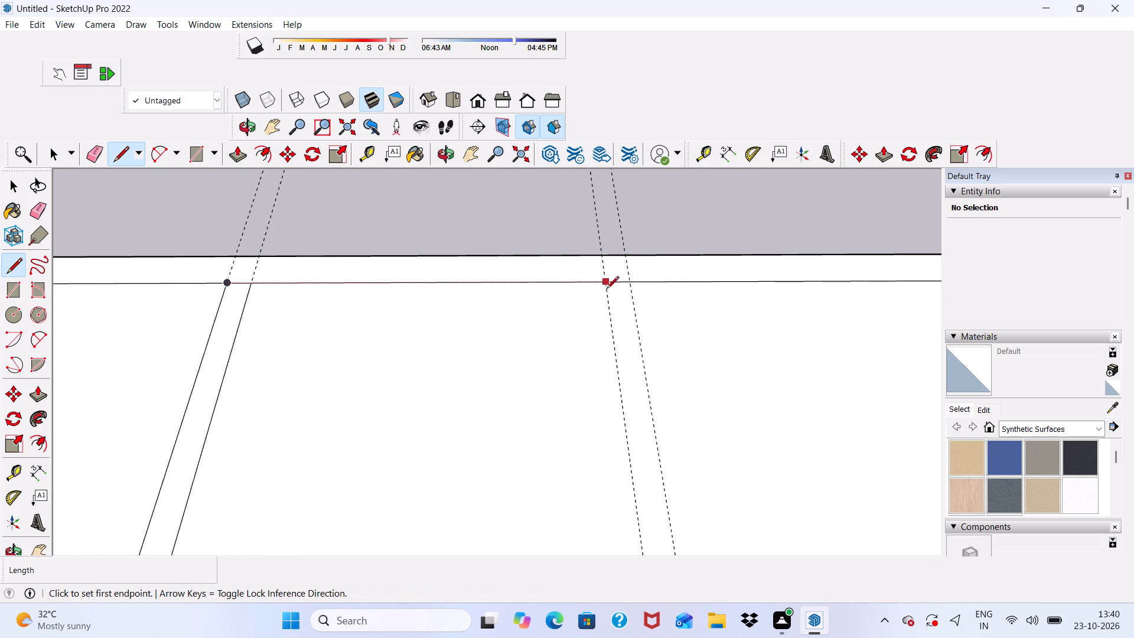
left_click(604, 280)
scroll(604, 295, "down", 18)
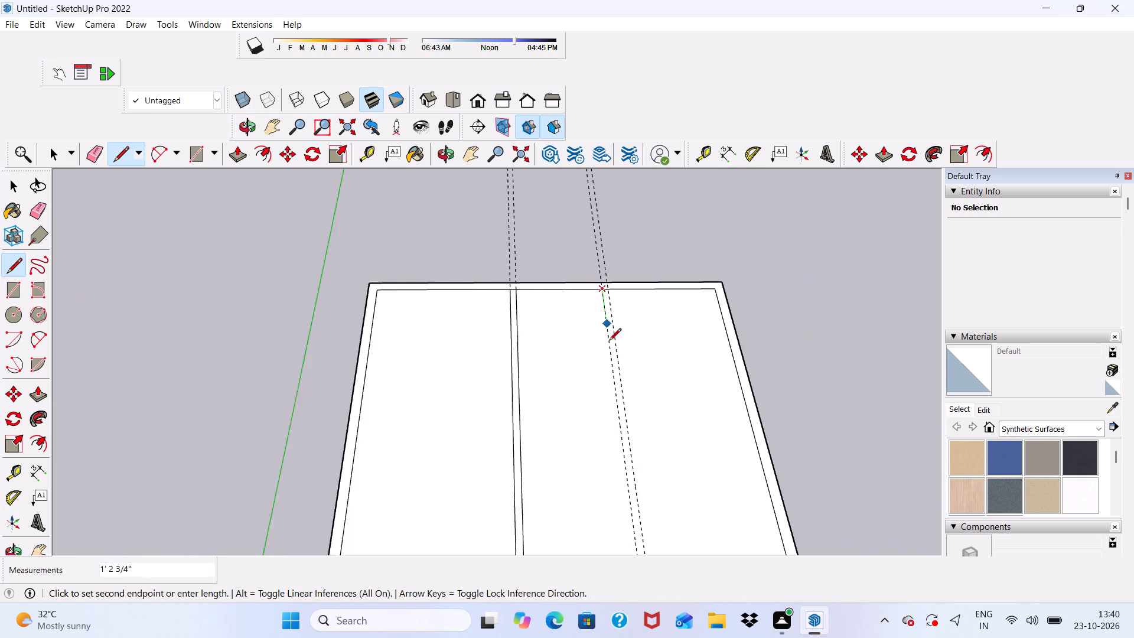
scroll(609, 341, "down", 7)
scroll(629, 432, "up", 11)
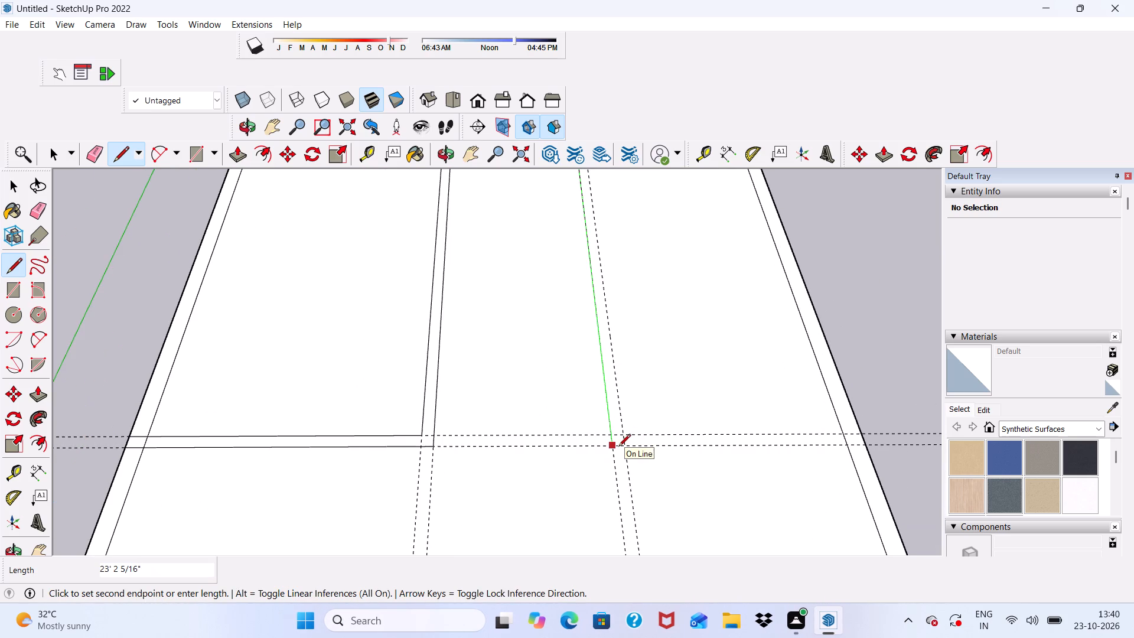
scroll(618, 447, "up", 5)
left_click(610, 447)
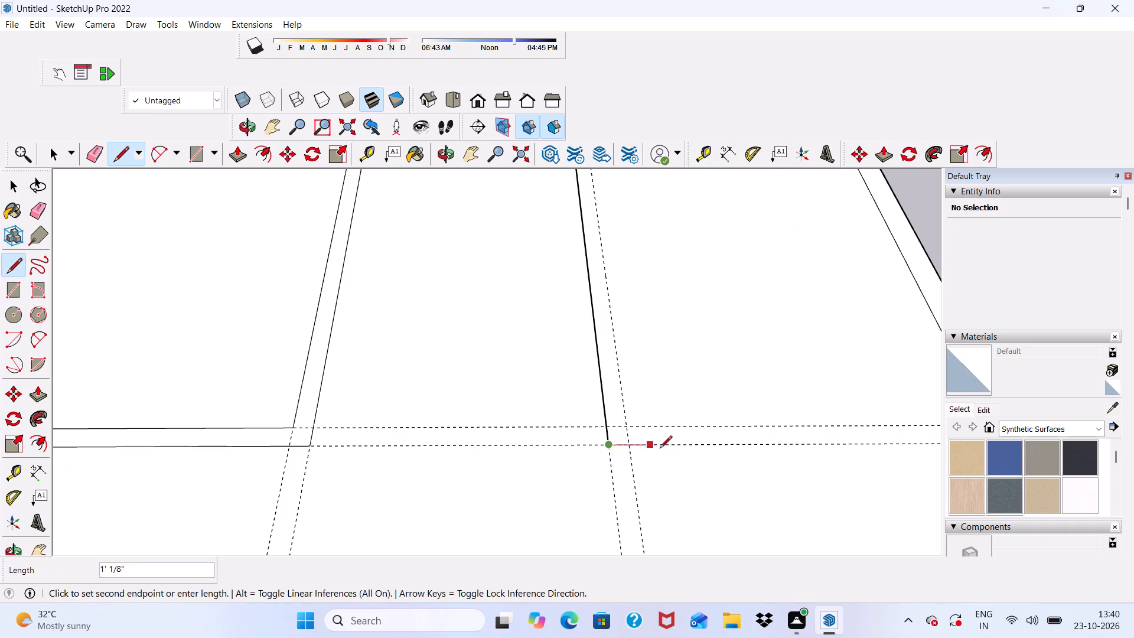
scroll(672, 449, "down", 4)
scroll(602, 418, "down", 6)
scroll(742, 424, "up", 5)
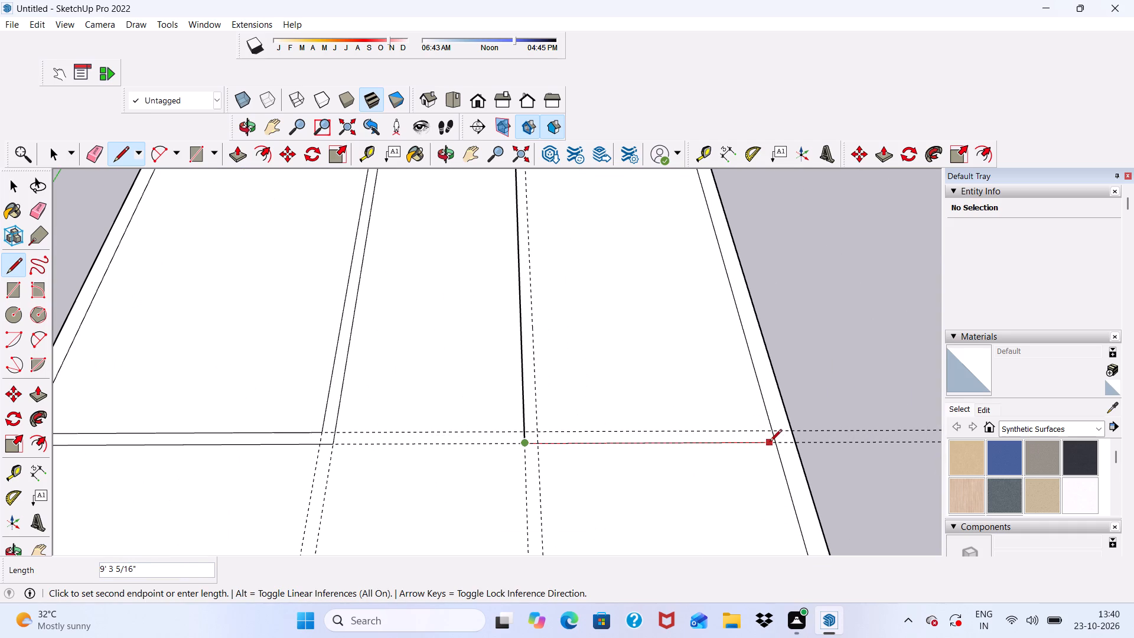
left_click(773, 445)
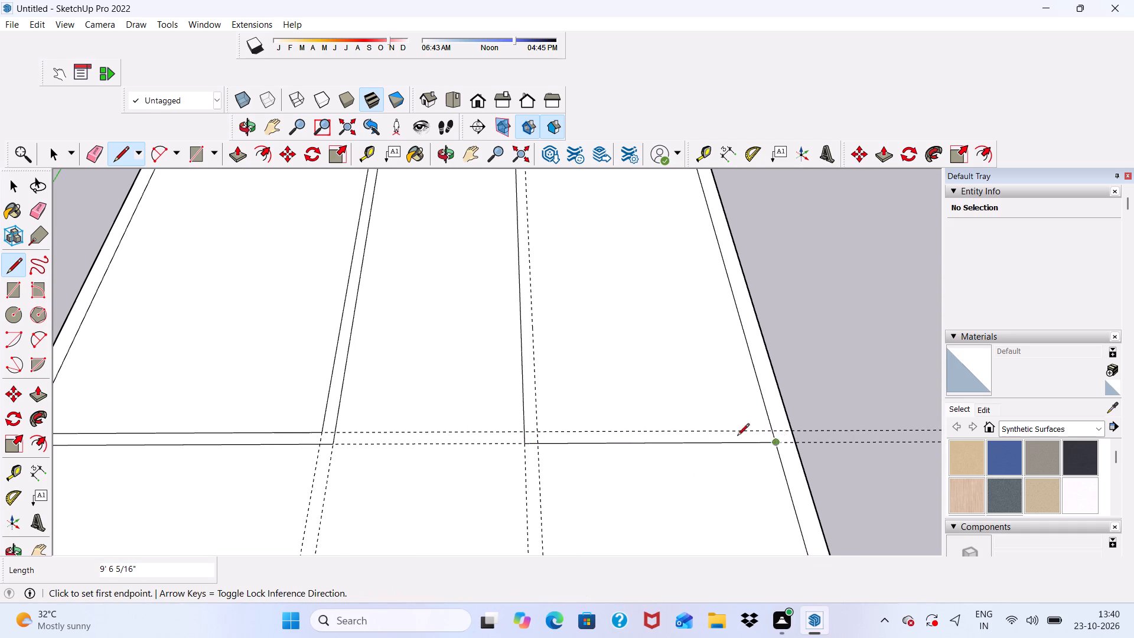
Draw the right partition's inner outline about 23' 5" forward from the rear wall's outer edge, then about 9' to the right wall's inner edge.
scroll(625, 461, "down", 13)
scroll(572, 277, "up", 16)
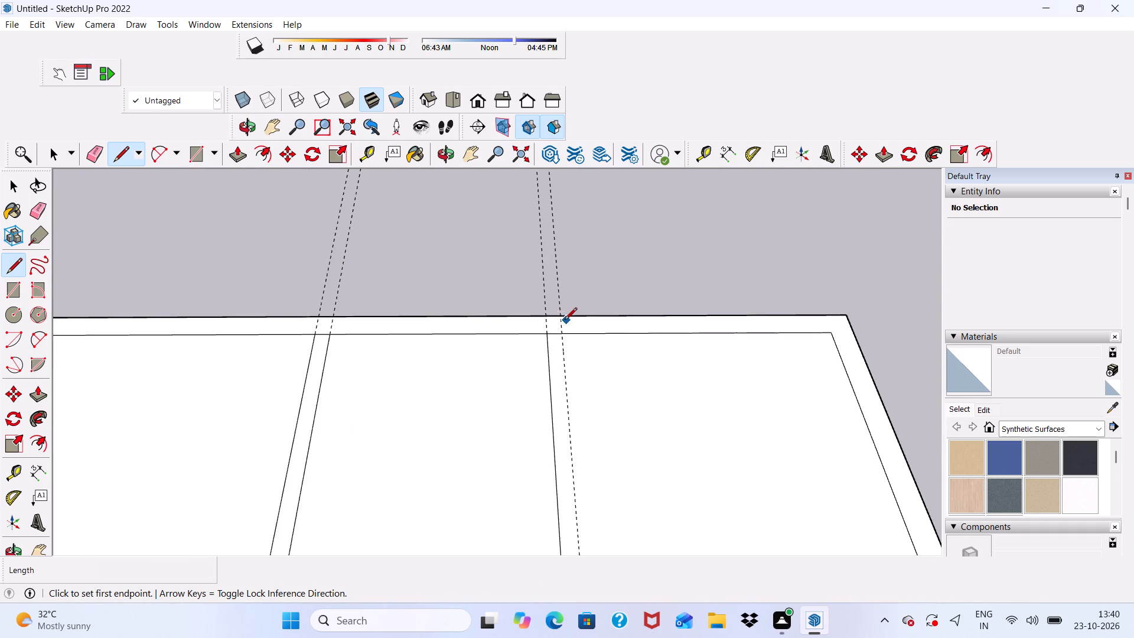
scroll(565, 321, "up", 5)
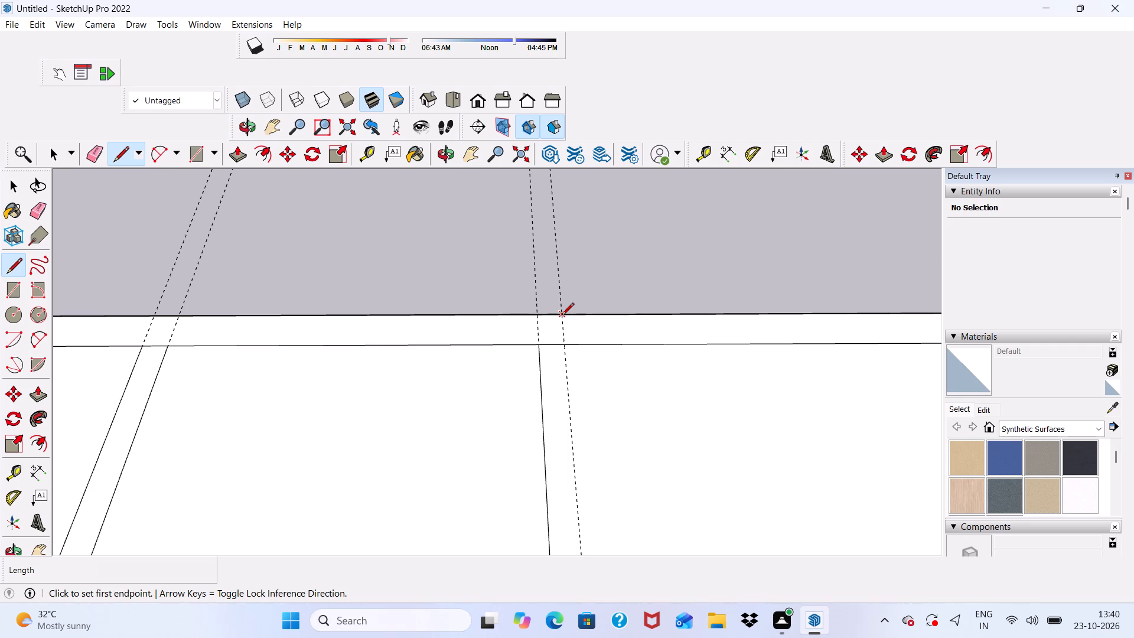
left_click(562, 316)
scroll(561, 372, "down", 18)
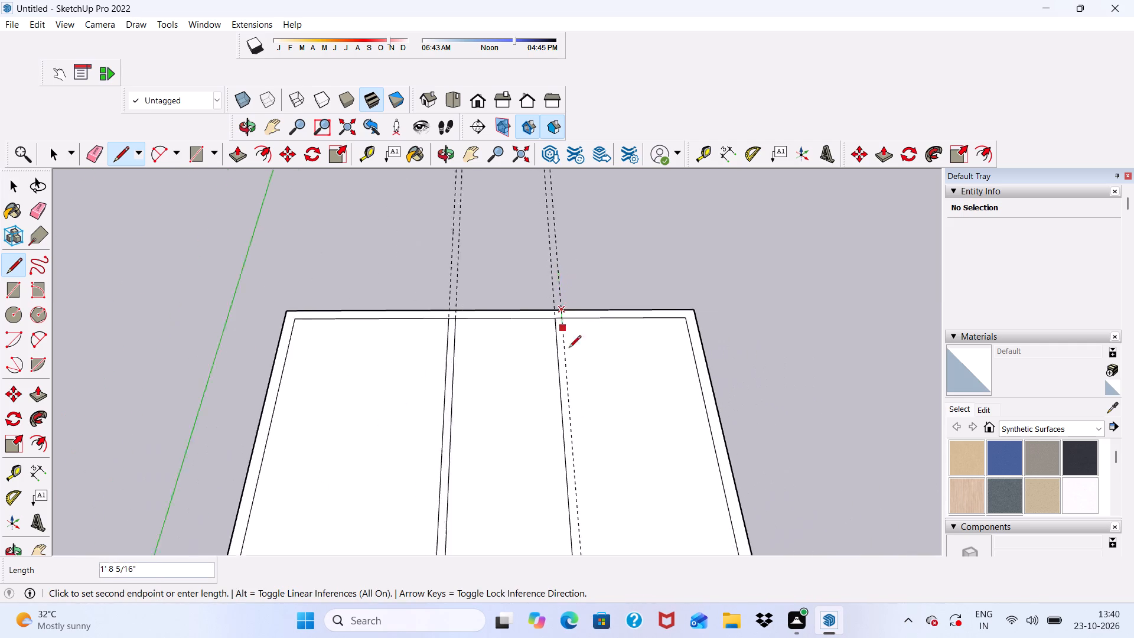
scroll(569, 349, "down", 10)
scroll(586, 446, "up", 11)
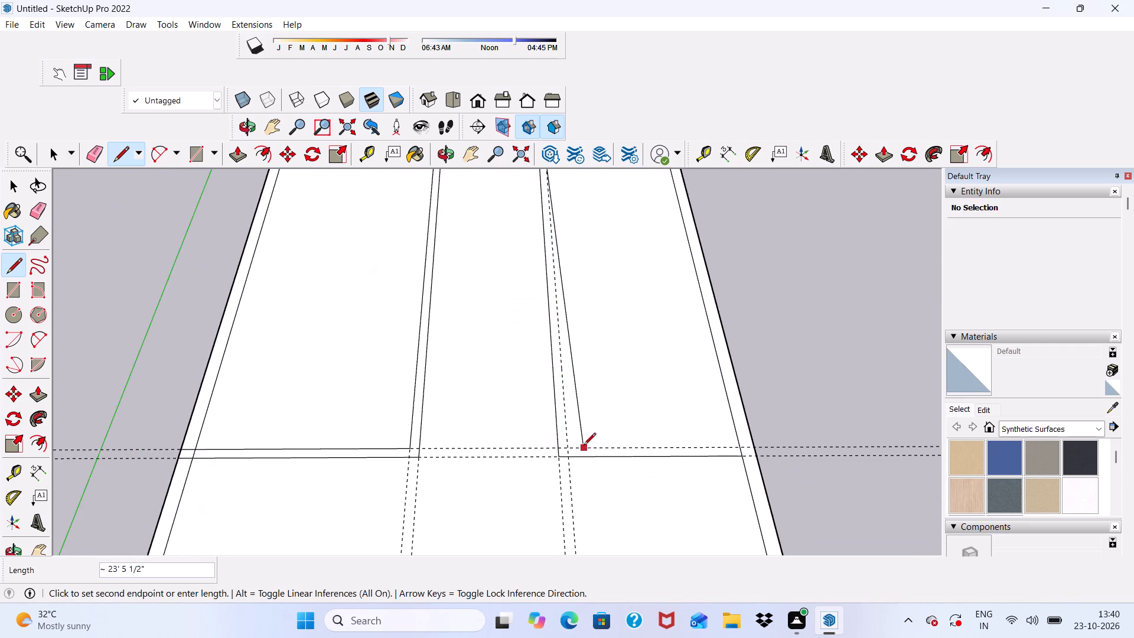
scroll(584, 446, "up", 11)
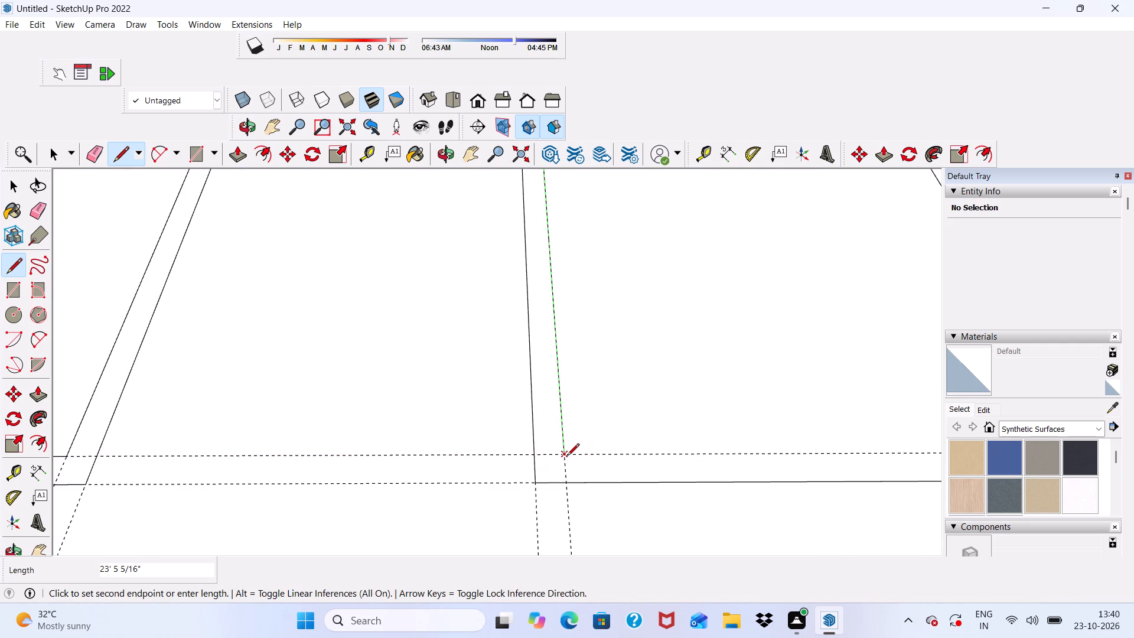
left_click(567, 457)
scroll(611, 432, "down", 10)
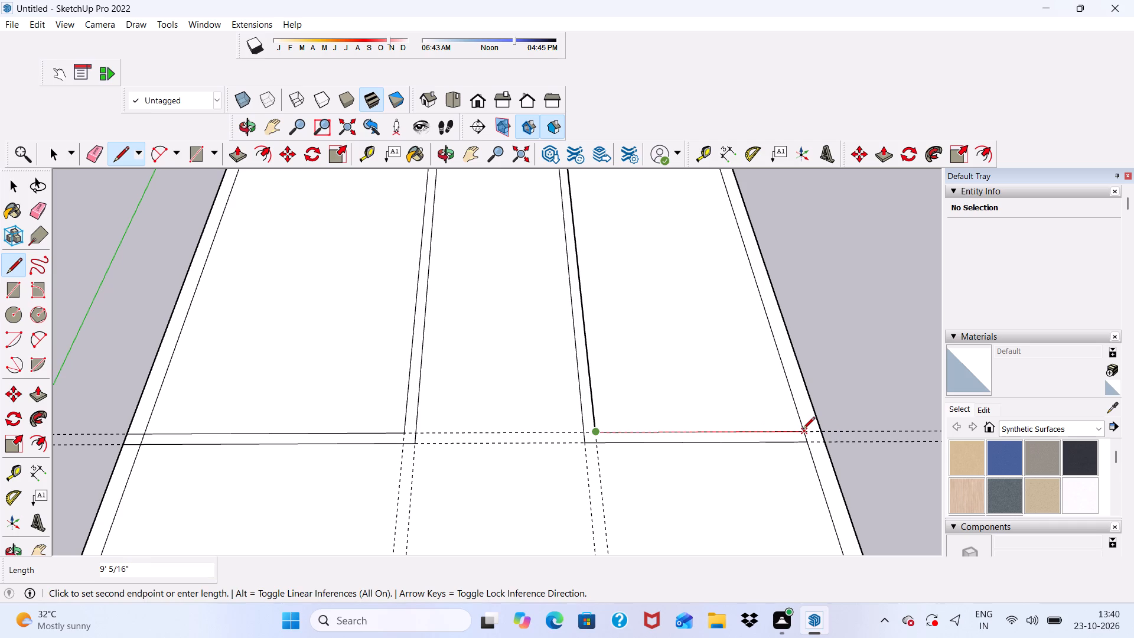
left_click(803, 429)
key("space")
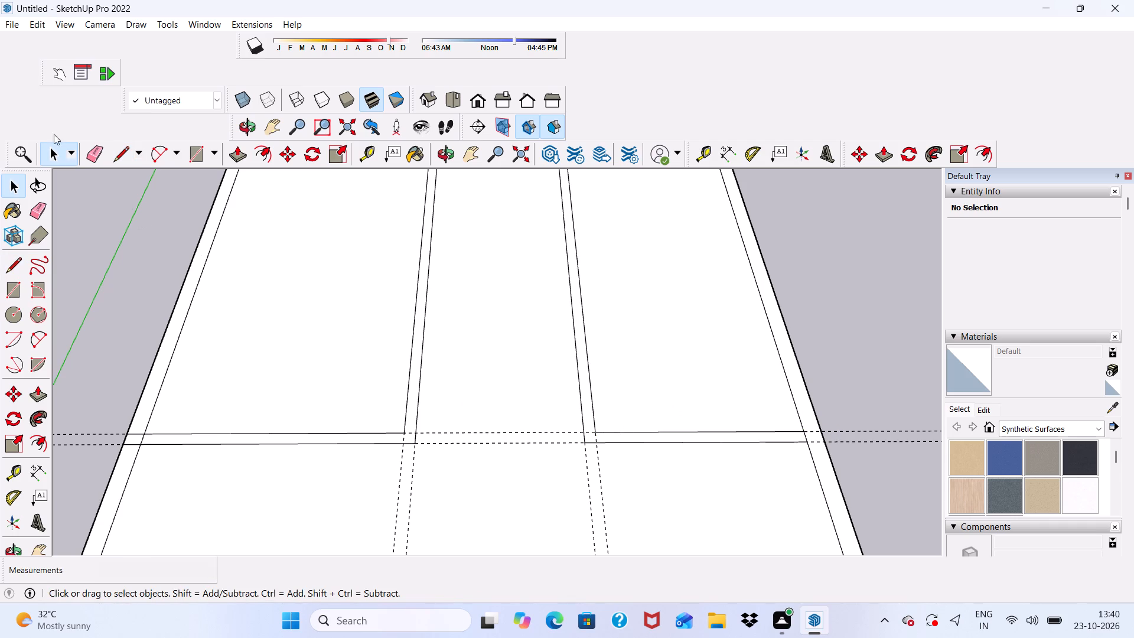
Erase the crosswise and front-to-back guides used to lay out the two L-shaped partitions.
left_click(94, 143)
left_click_drag(96, 427, 86, 436)
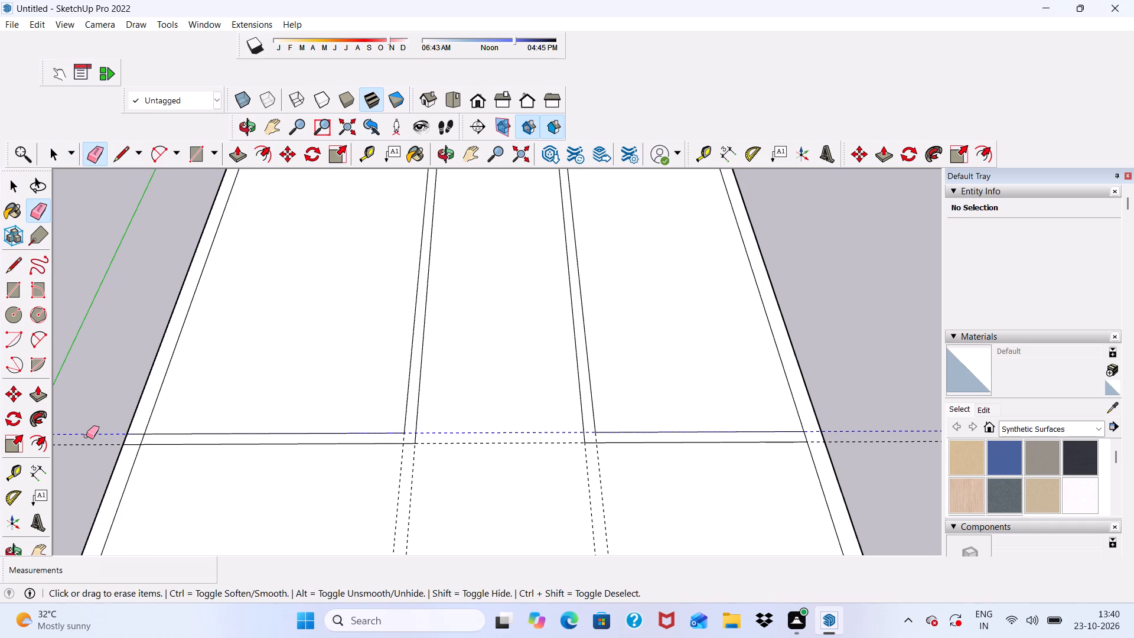
left_click_drag(86, 436, 81, 447)
scroll(122, 421, "down", 6)
left_click_drag(301, 483, 454, 487)
key("space")
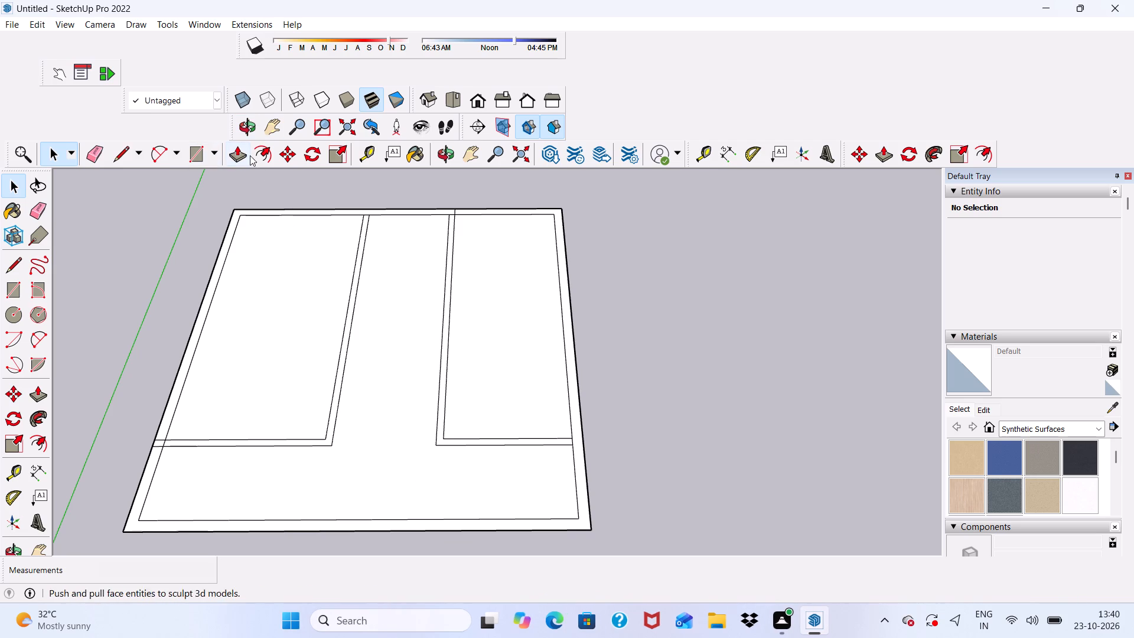
Place a crosswise guide about 10' 5" in from the front wall's inner edge, and another 6" closer to the front.
left_click(365, 148)
scroll(327, 560, "up", 5)
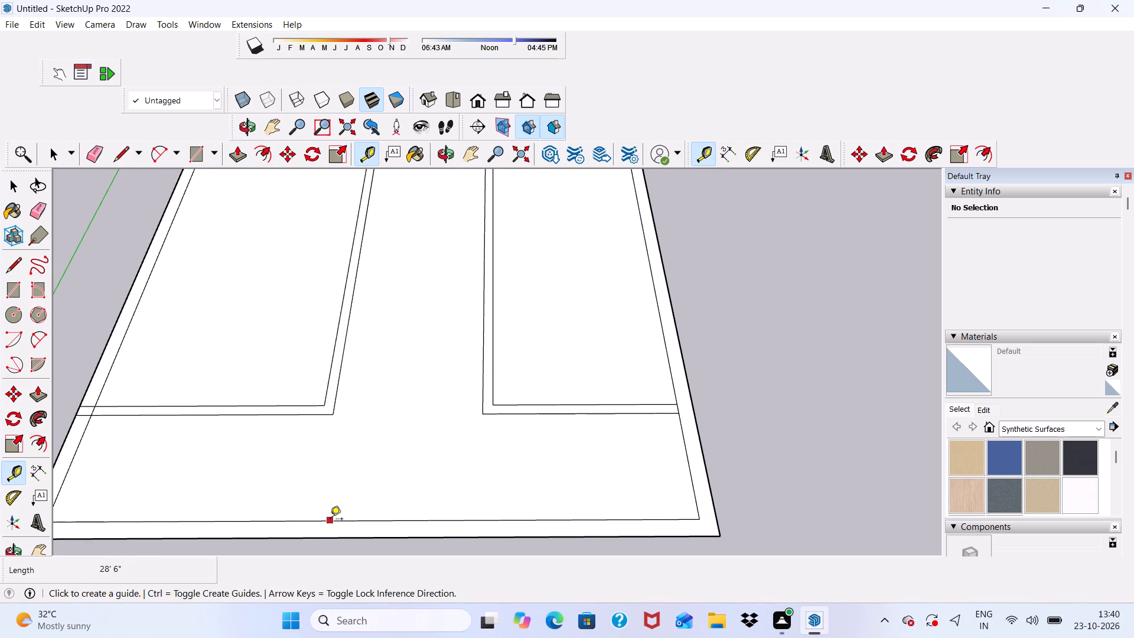
left_click(330, 520)
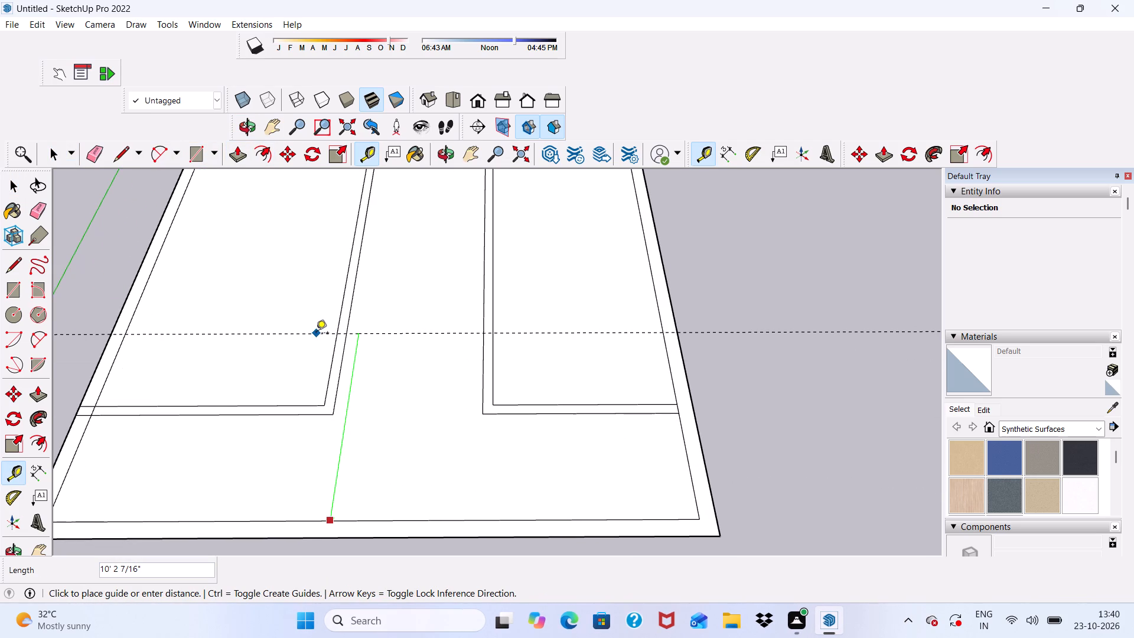
left_click(315, 331)
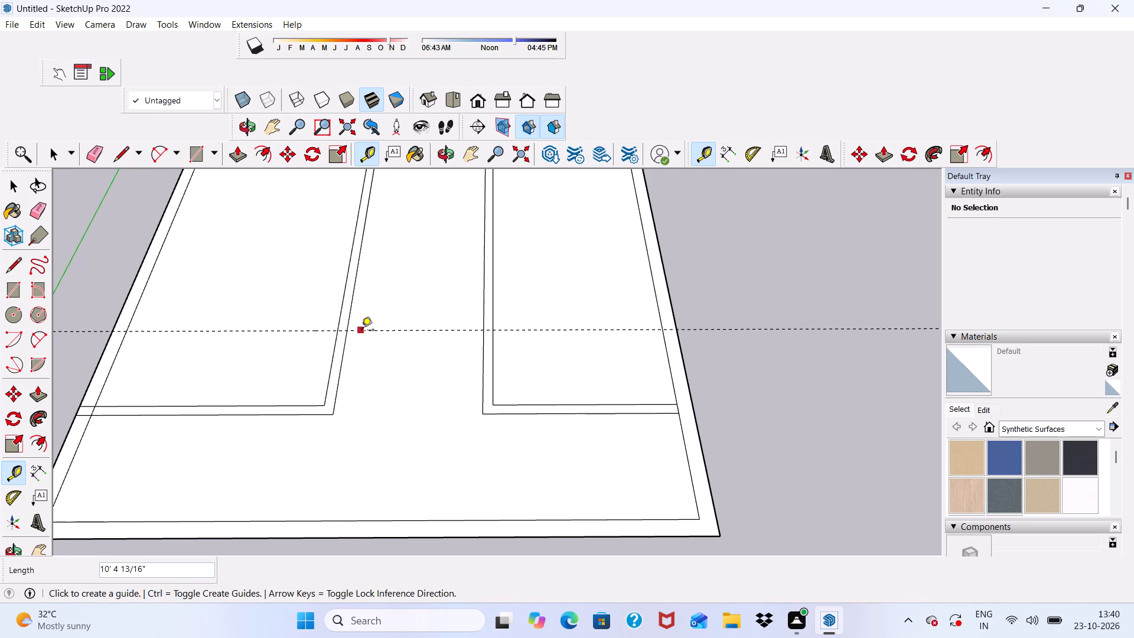
left_click(390, 329)
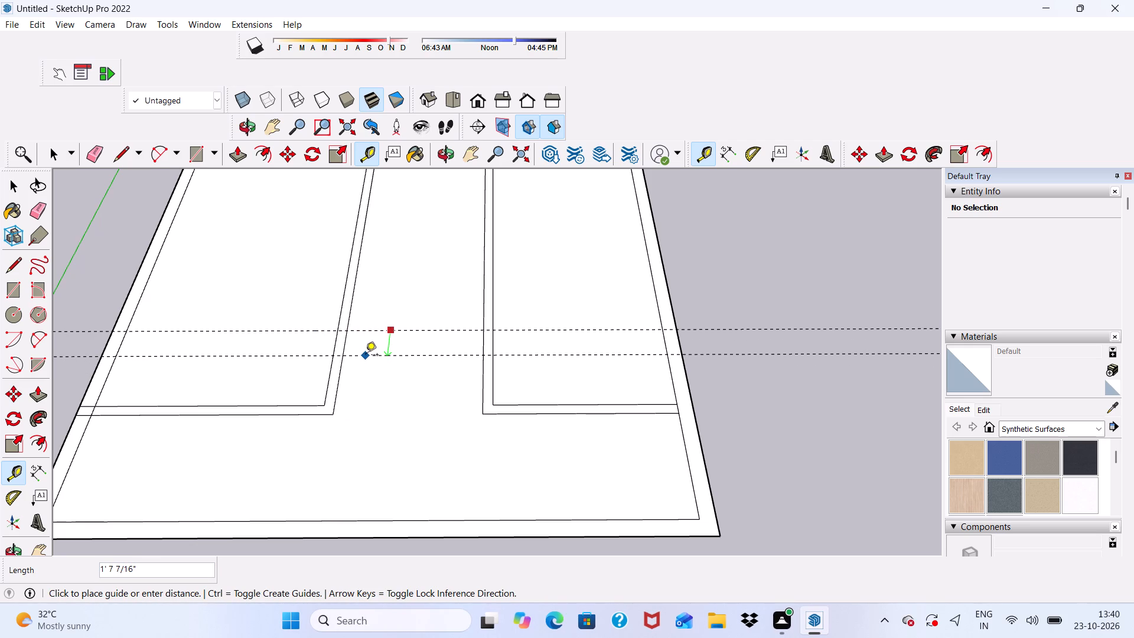
type("6\"")
key("Return")
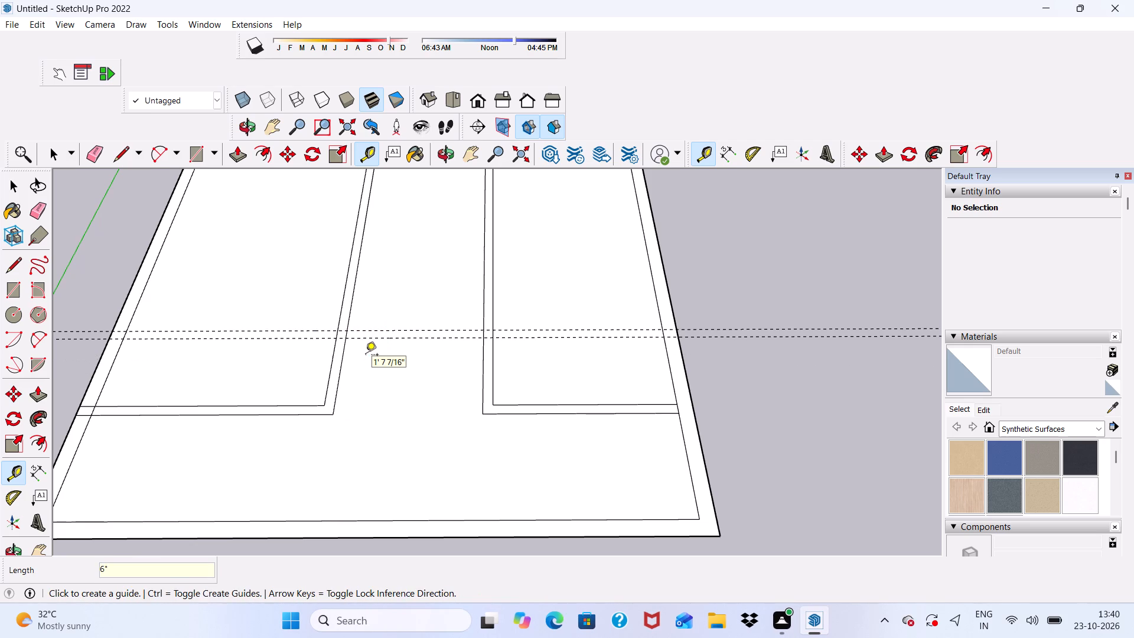
key("space")
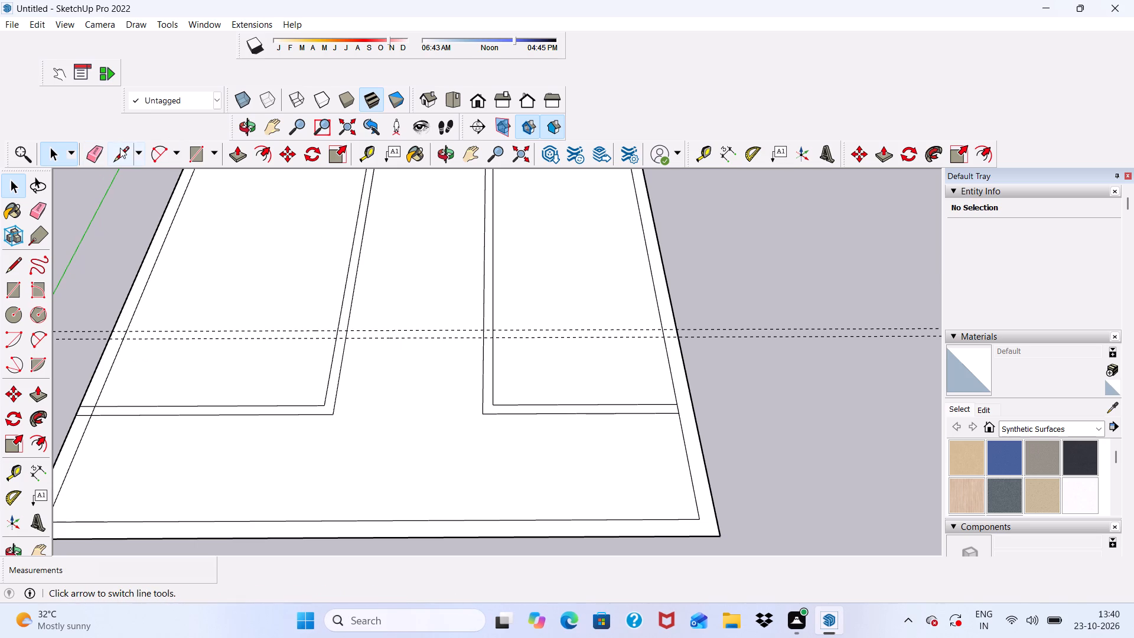
Draw the cross partition's two parallel lines along the guides, each about 8' 3" long, between the far faces of the left and right partitions.
left_click_drag(120, 149, 134, 162)
scroll(372, 360, "up", 8)
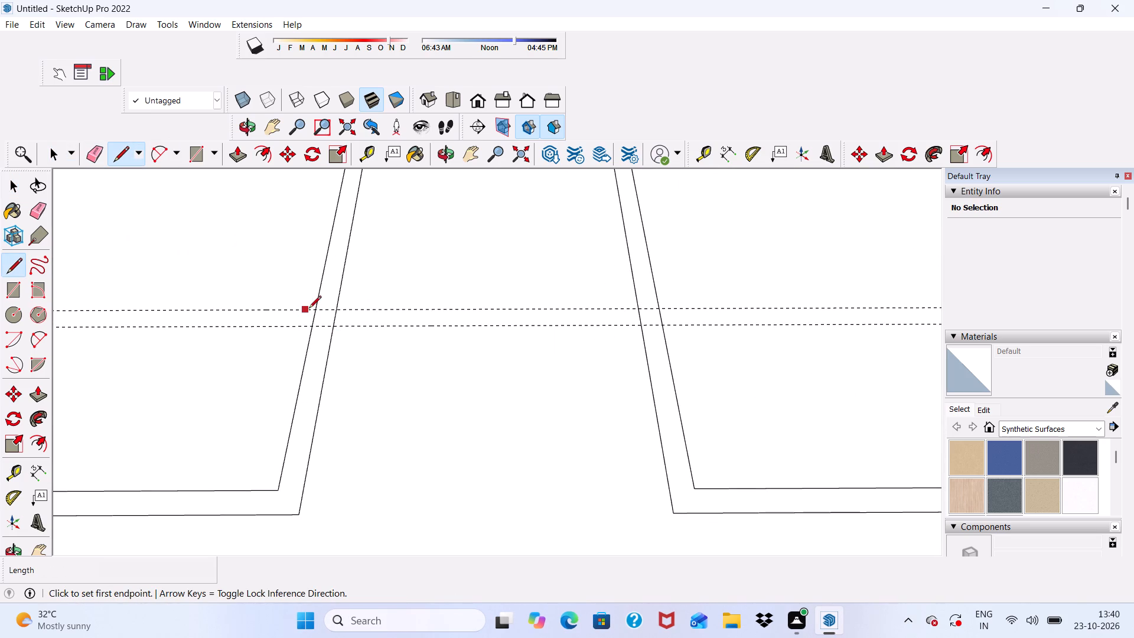
left_click(312, 309)
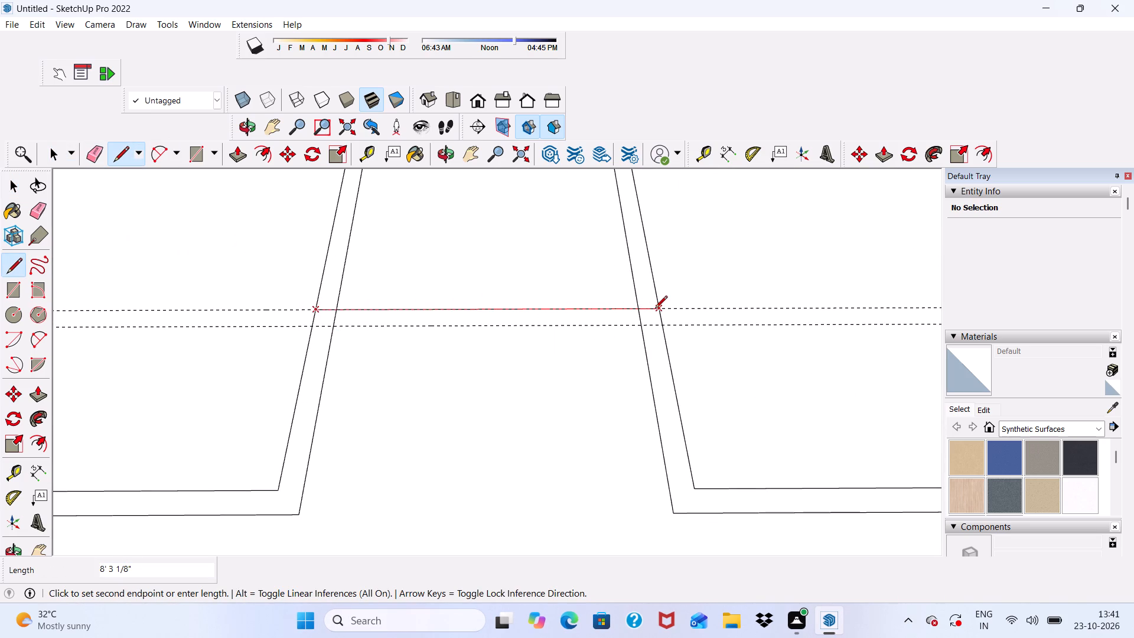
left_click(657, 309)
left_click(309, 327)
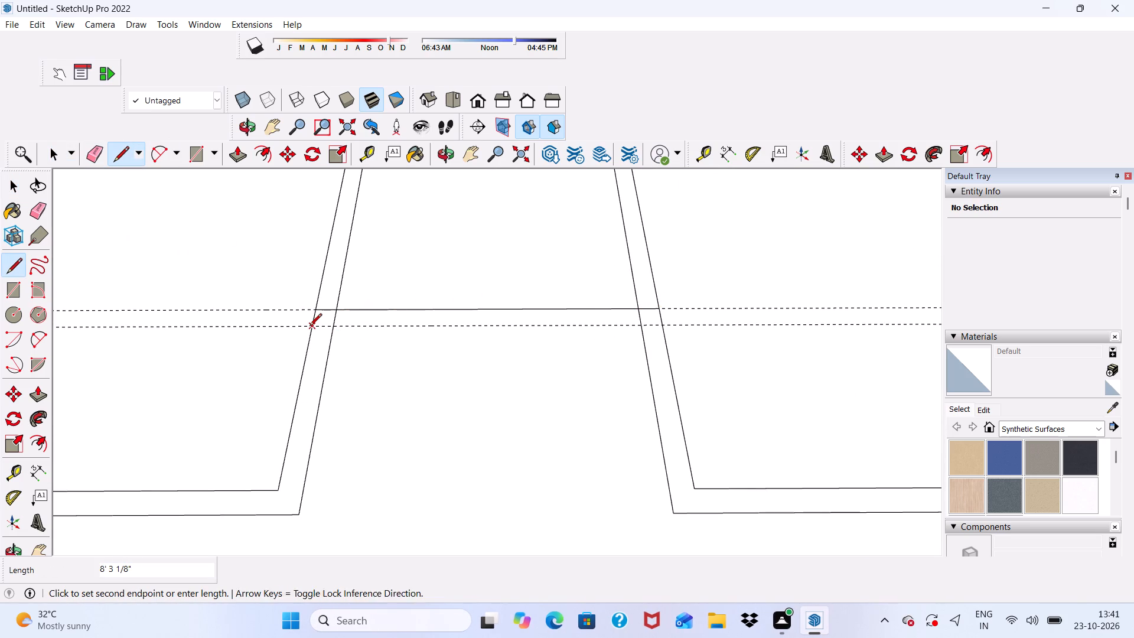
left_click(665, 323)
key("space")
Erase the two crosswise guides used for the cross partition.
left_click(100, 148)
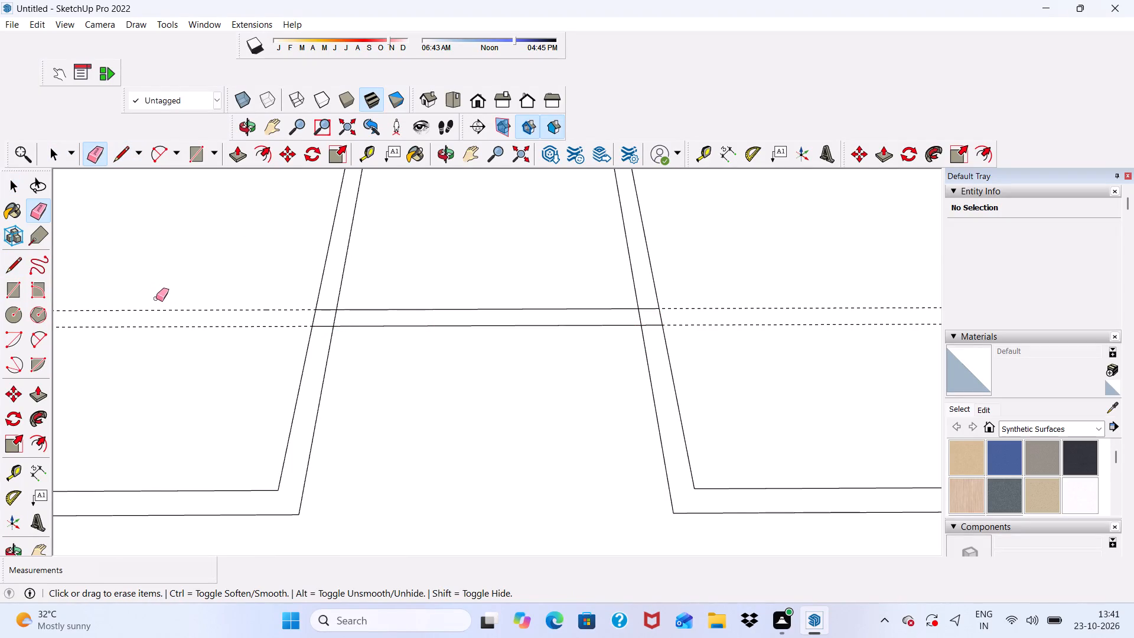
left_click_drag(161, 298, 170, 319)
left_click_drag(180, 319, 191, 362)
scroll(250, 327, "up", 4)
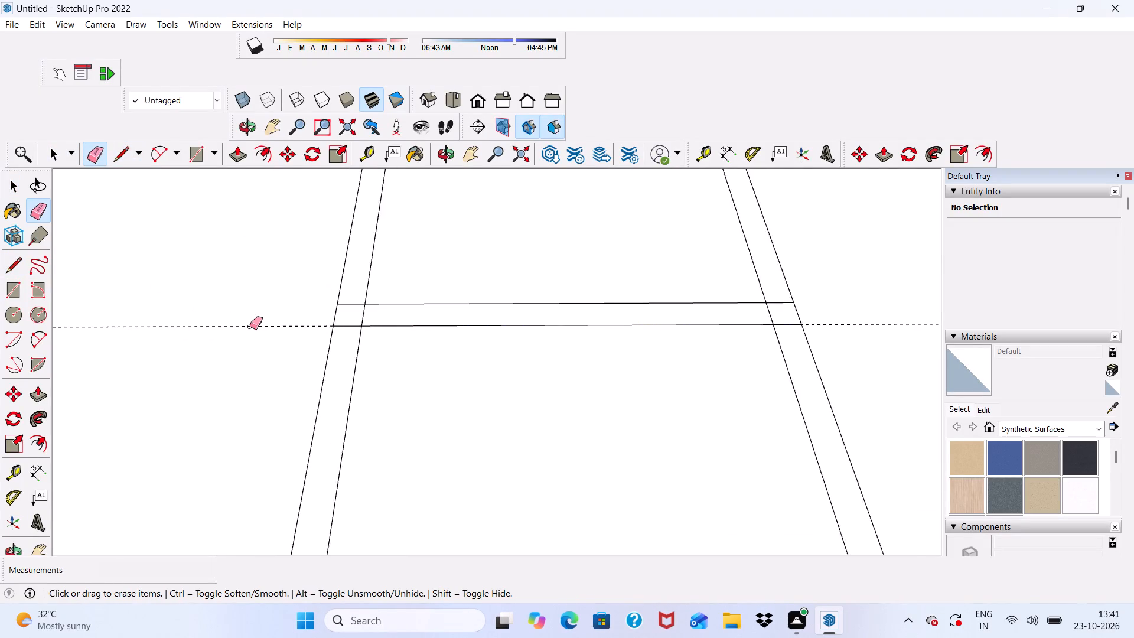
left_click_drag(250, 327, 250, 333)
Erase the overlapping line segments where the cross partition meets the left and right partitions, leaving open T-junctions.
scroll(366, 311, "up", 5)
left_click_drag(358, 288, 353, 349)
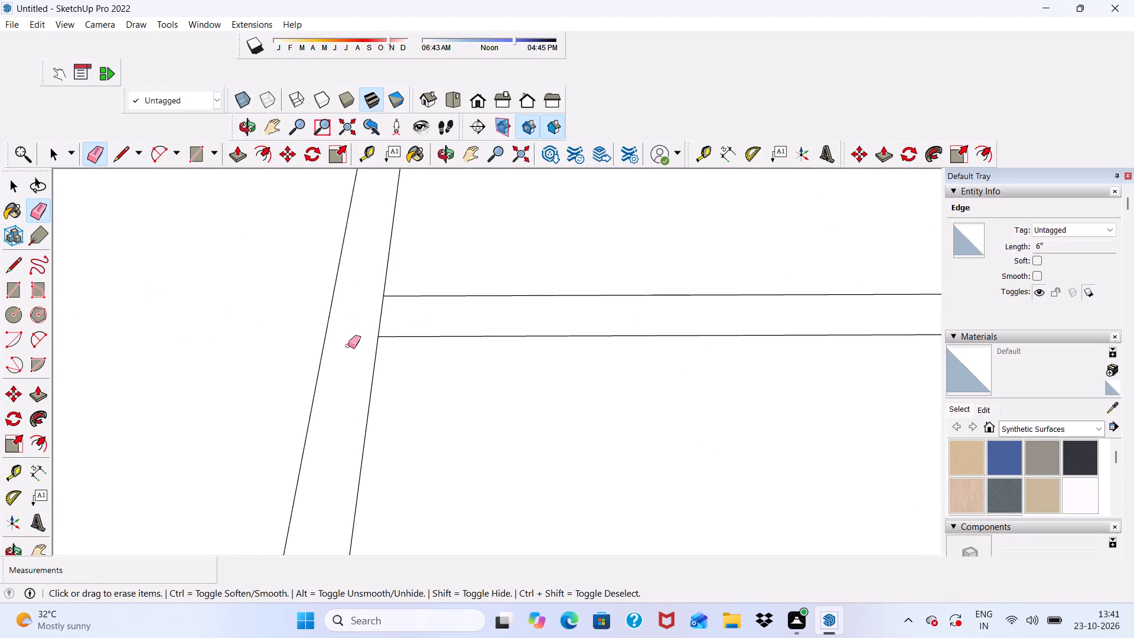
left_click_drag(362, 313, 403, 323)
scroll(311, 313, "down", 7)
scroll(272, 317, "up", 1)
scroll(306, 383, "down", 6)
scroll(615, 363, "up", 2)
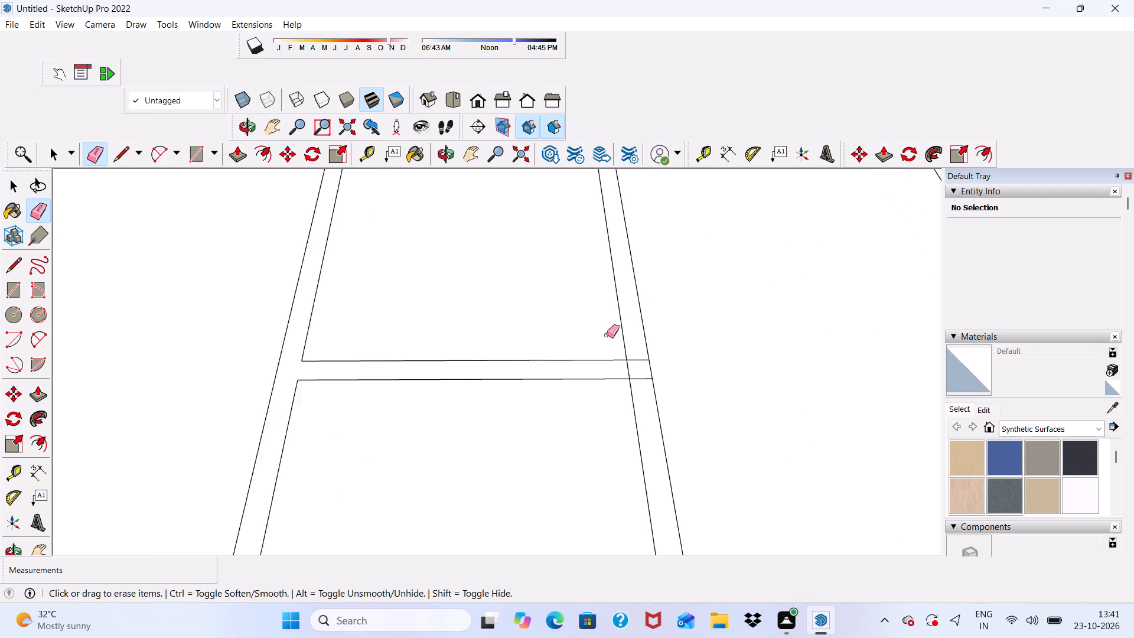
scroll(607, 335, "up", 10)
left_click_drag(653, 373, 662, 463)
left_click(631, 428)
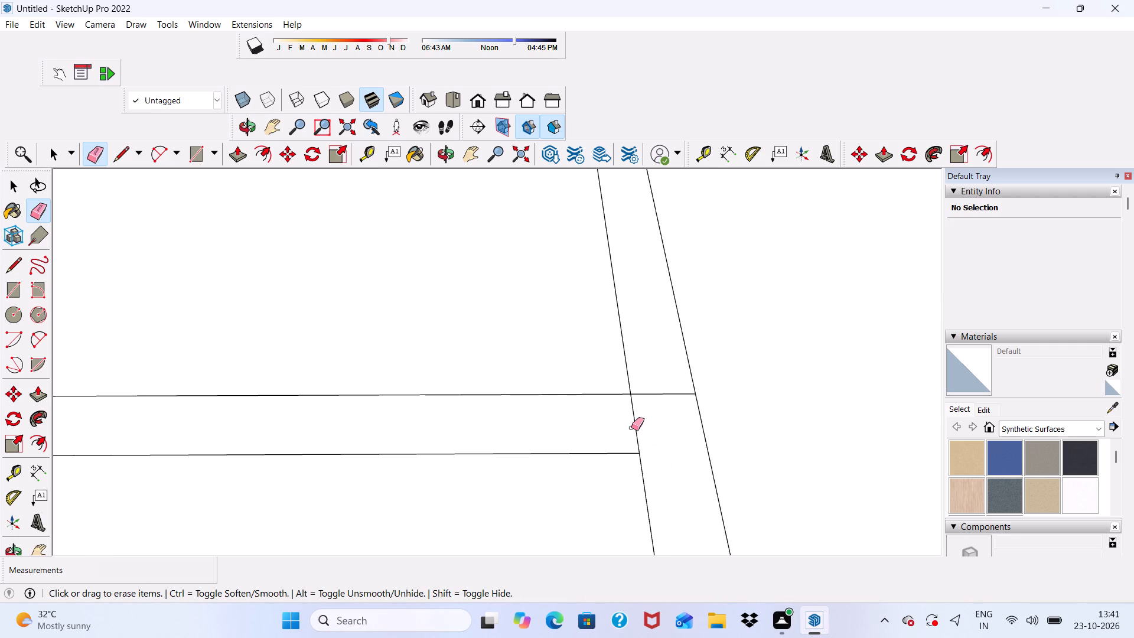
left_click_drag(631, 425, 634, 418)
left_click(644, 393)
scroll(630, 359, "down", 11)
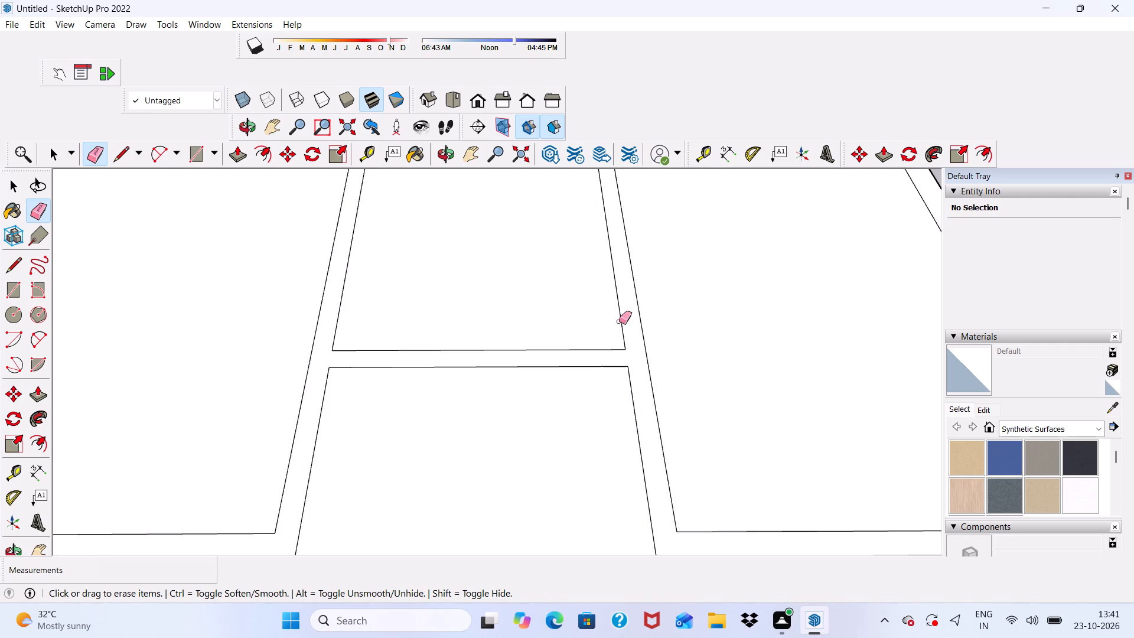
Erase the leftover segments where the left and right partitions meet the outer side walls, joining them into one wall outline.
scroll(619, 321, "down", 13)
scroll(764, 390, "up", 12)
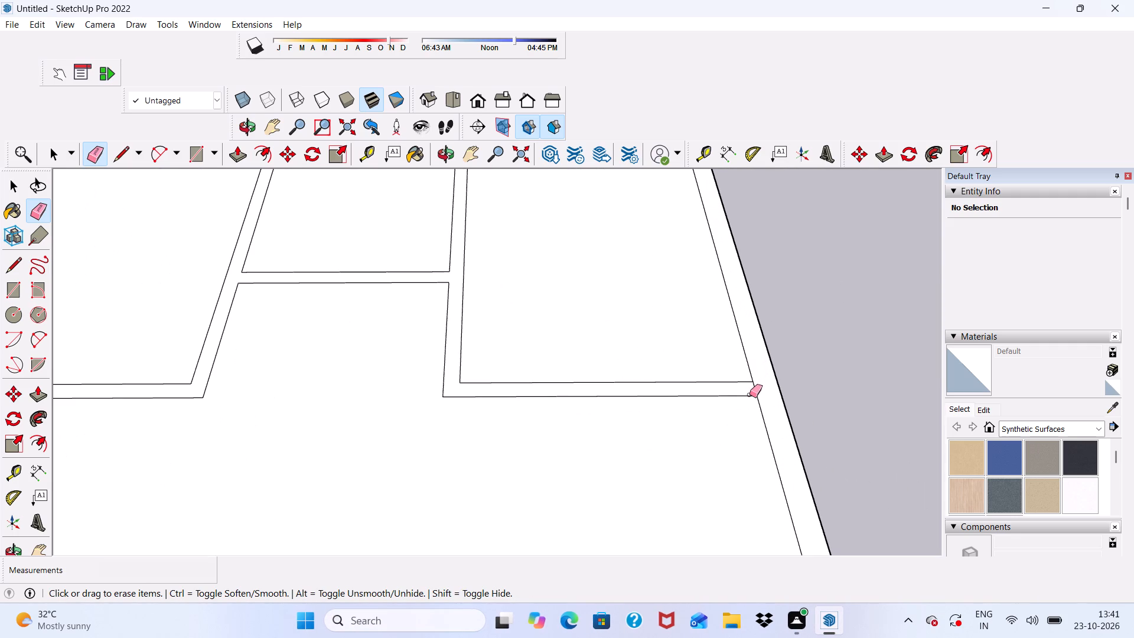
left_click_drag(750, 395, 759, 391)
scroll(755, 379, "down", 13)
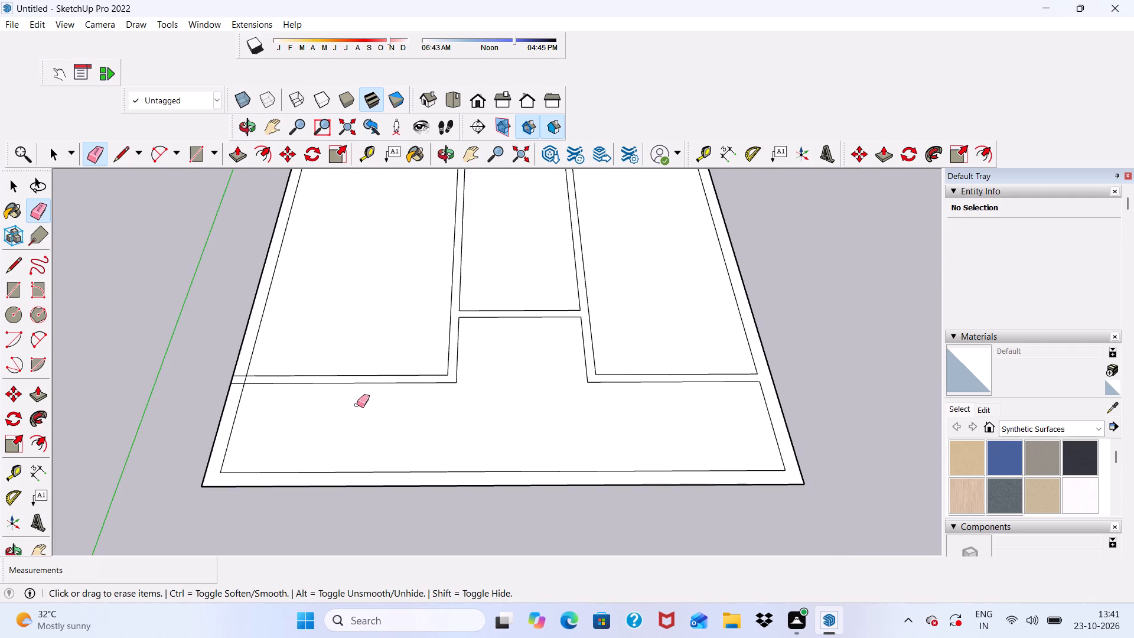
scroll(335, 382, "up", 13)
left_click_drag(296, 373, 284, 411)
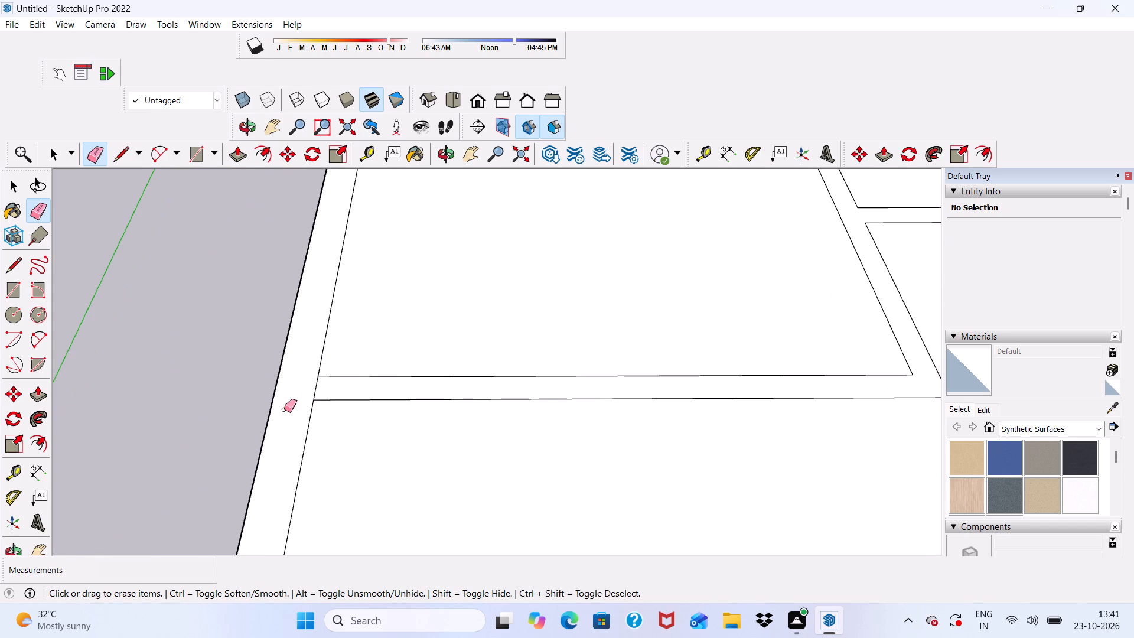
left_click_drag(311, 386, 324, 390)
scroll(305, 370, "down", 20)
scroll(305, 370, "down", 4)
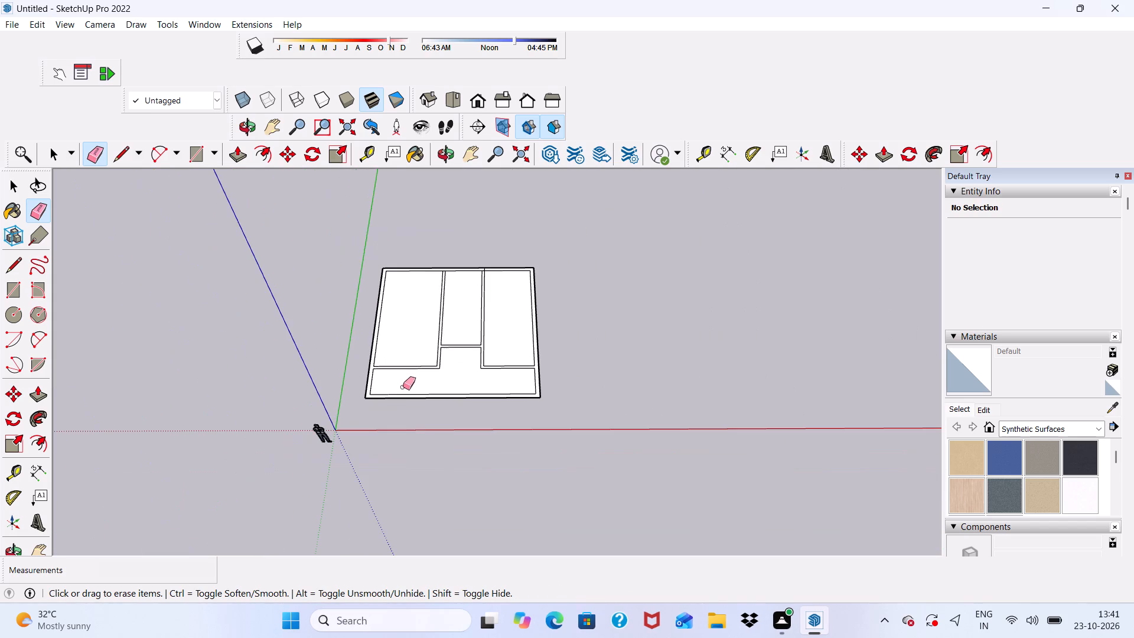
key("space")
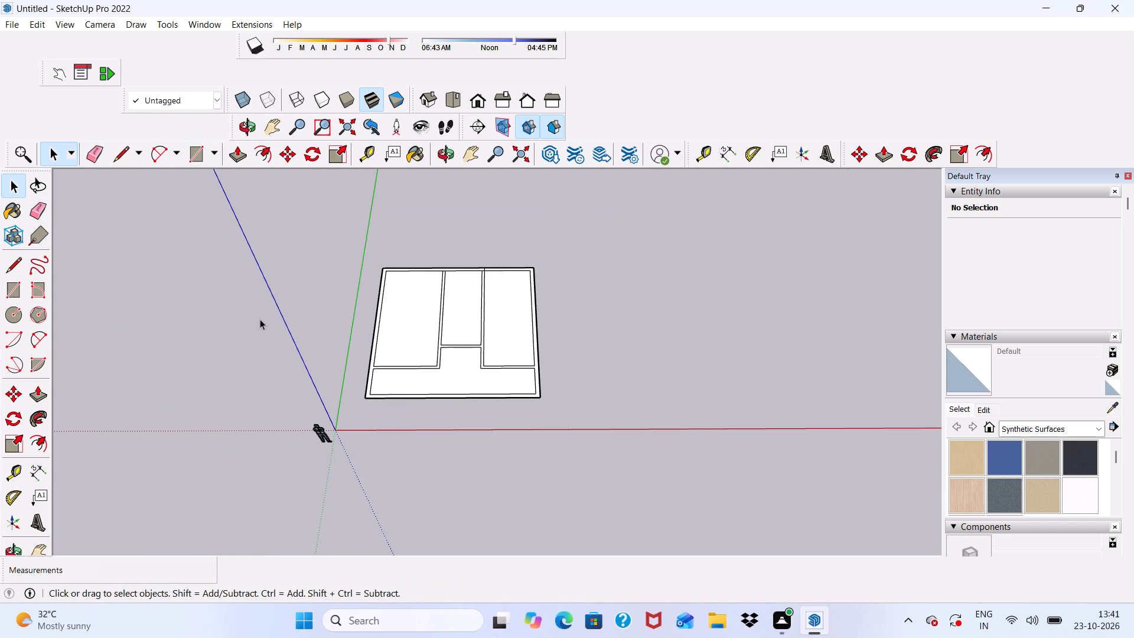
Draw a 9" line across the left outer wall from the left partition's front corner to the wall's outer edge.
scroll(260, 319, "up", 5)
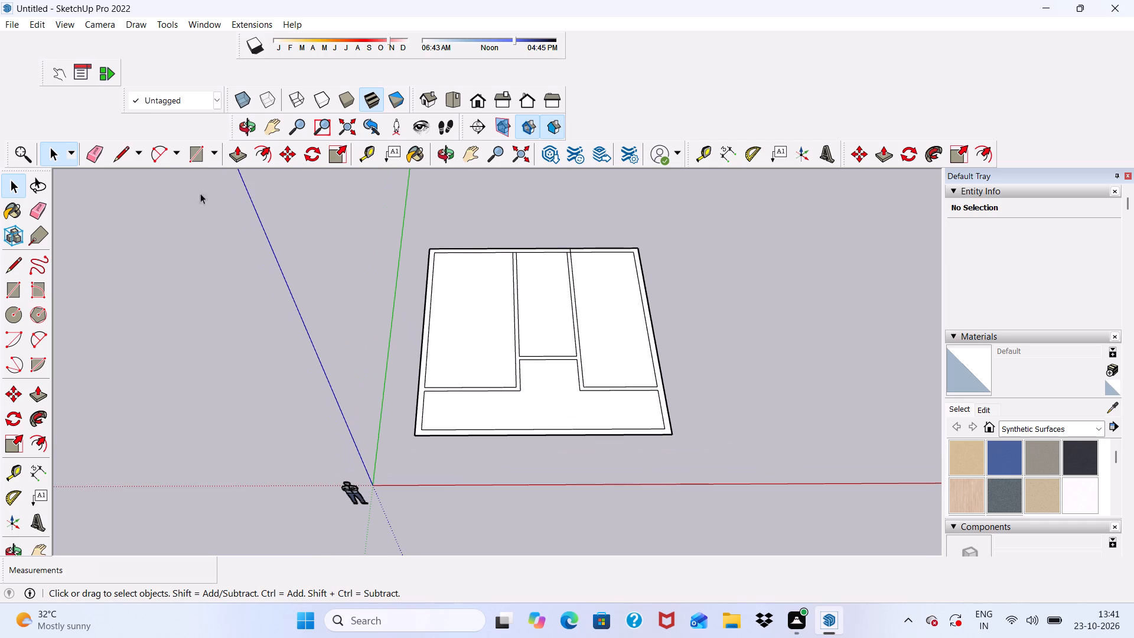
left_click(125, 157)
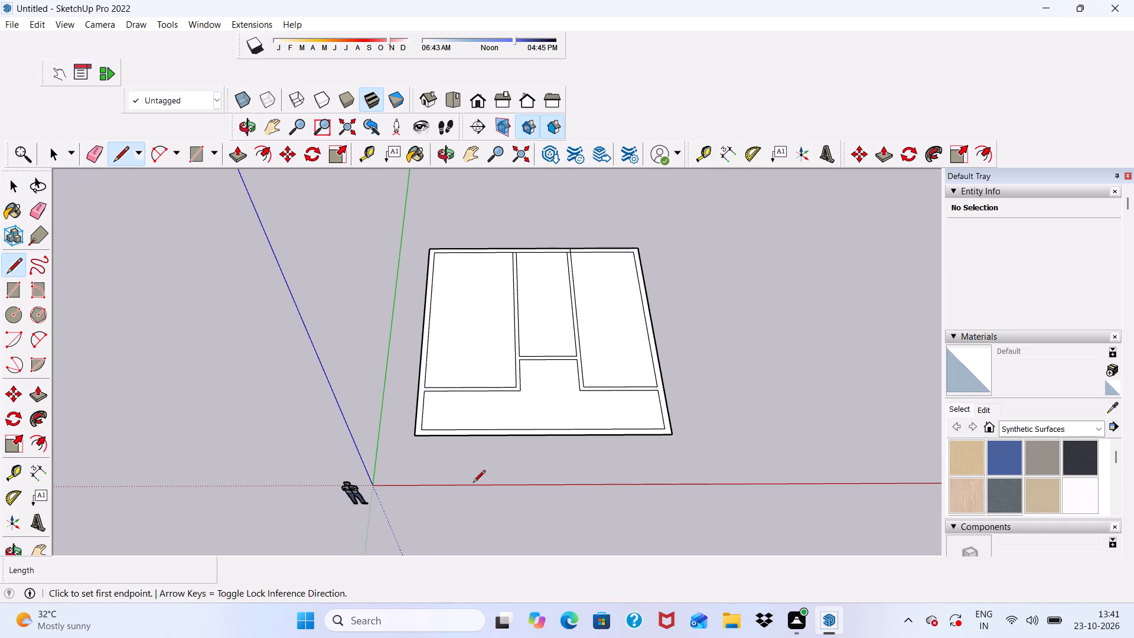
scroll(491, 486, "up", 4)
scroll(437, 382, "up", 5)
scroll(357, 344, "up", 8)
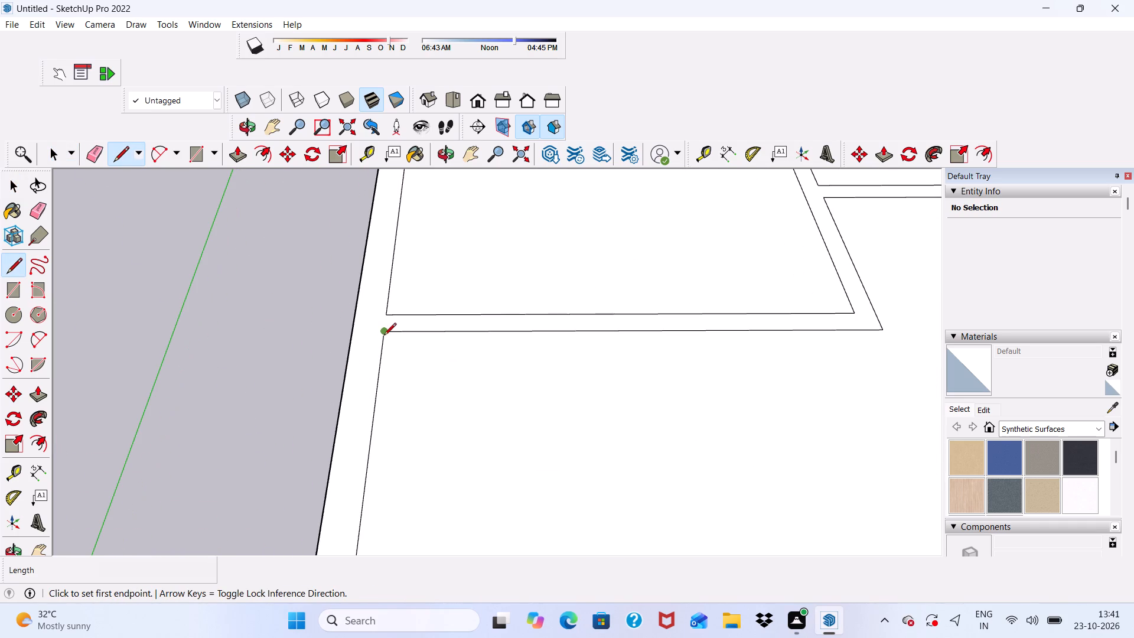
left_click(384, 336)
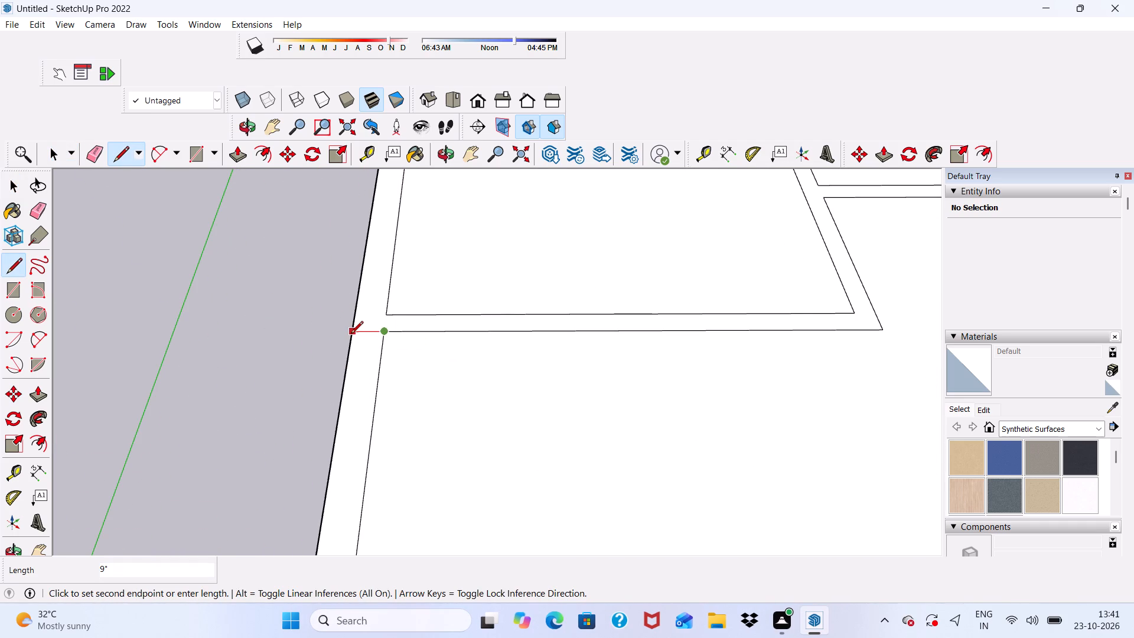
left_click(351, 334)
scroll(314, 408, "down", 5)
scroll(268, 423, "down", 5)
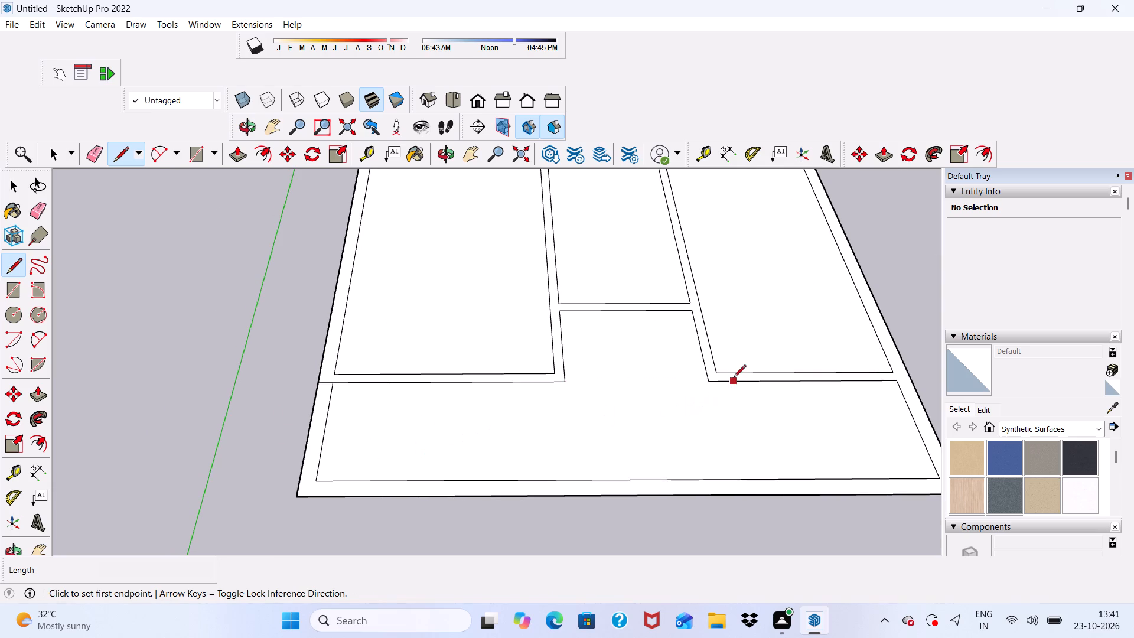
scroll(724, 366, "up", 5)
scroll(666, 359, "down", 4)
scroll(429, 407, "down", 4)
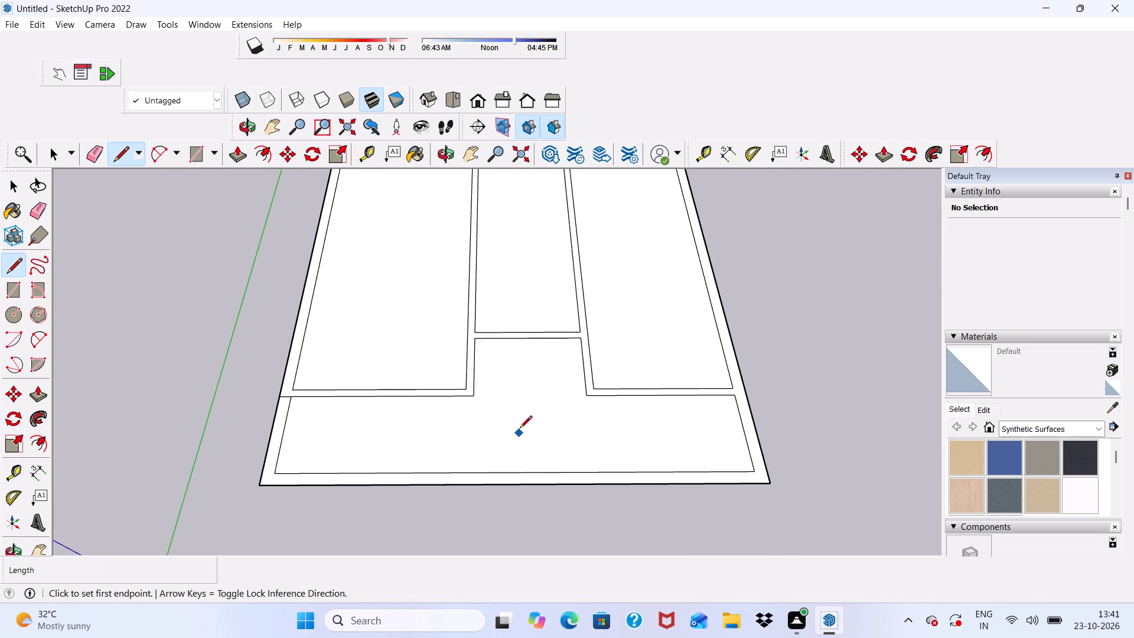
Draw a 9" line across the right outer wall from the right partition's front corner to the wall's outer edge.
scroll(738, 396, "up", 10)
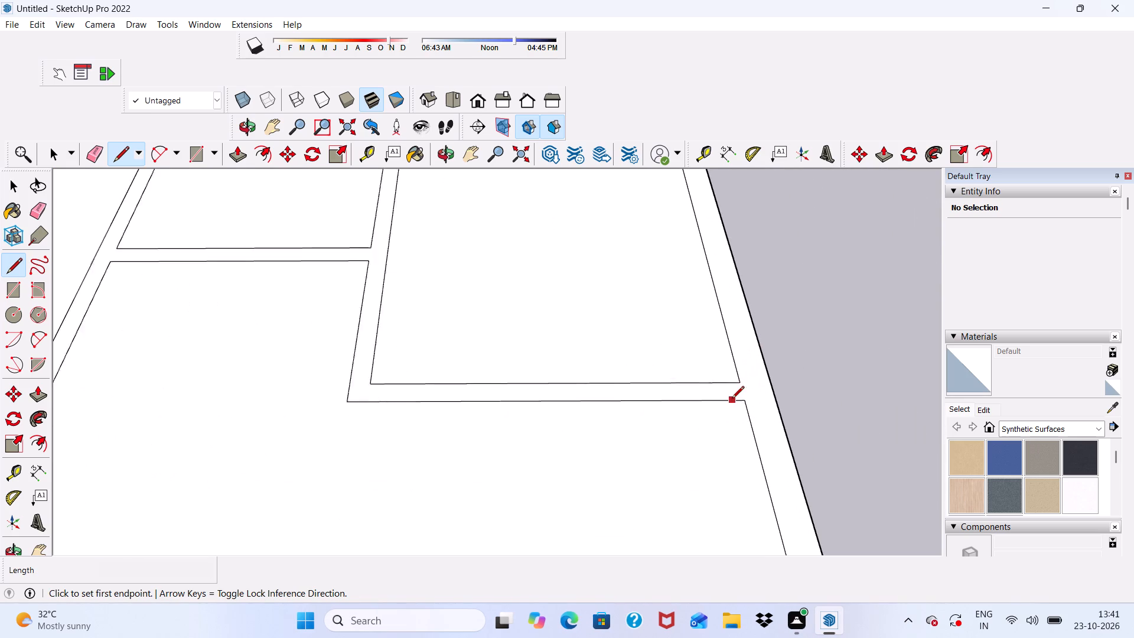
scroll(732, 399, "up", 2)
left_click(748, 399)
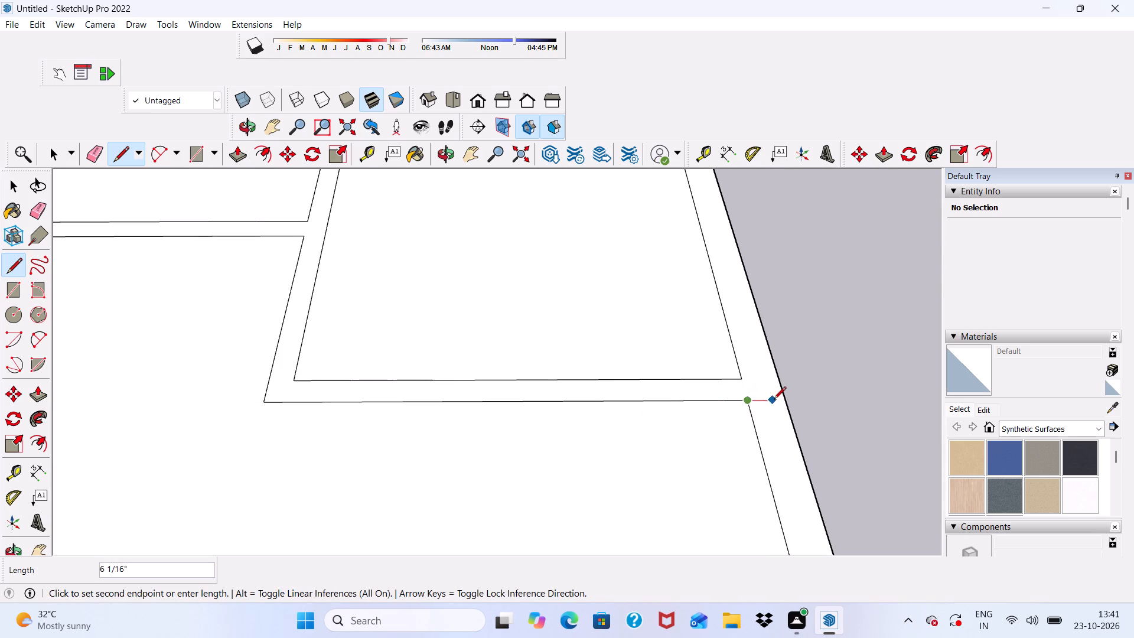
scroll(781, 406, "up", 3)
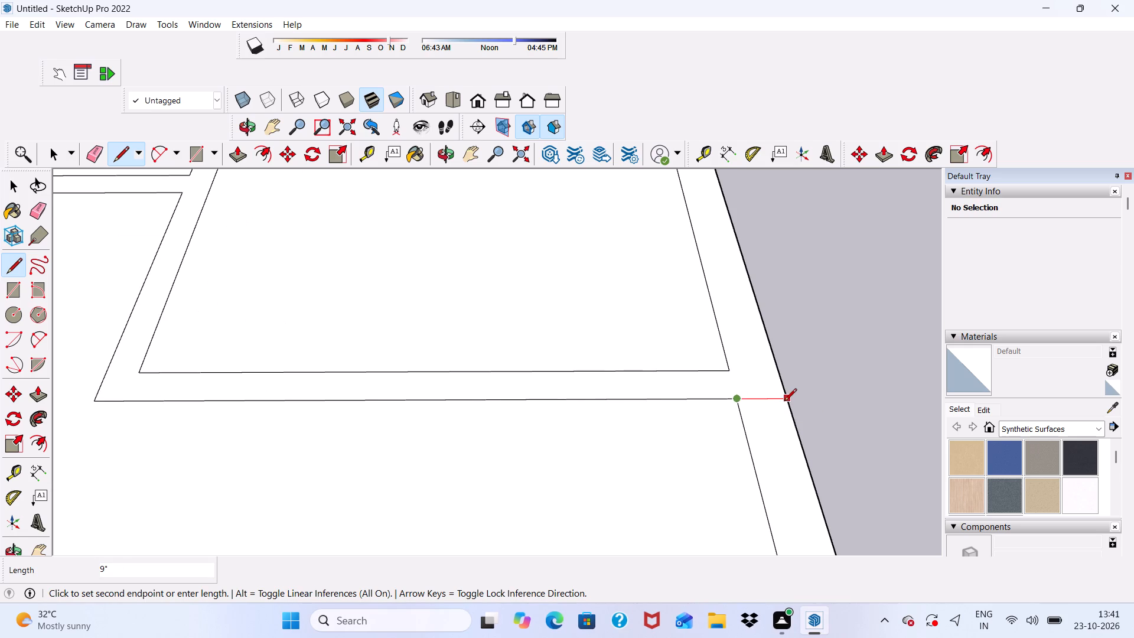
left_click(784, 402)
key("space")
Select the joined wall face and examine whether its outline is continuous through all the partitions and outer walls.
scroll(790, 320, "down", 11)
scroll(344, 261, "up", 5)
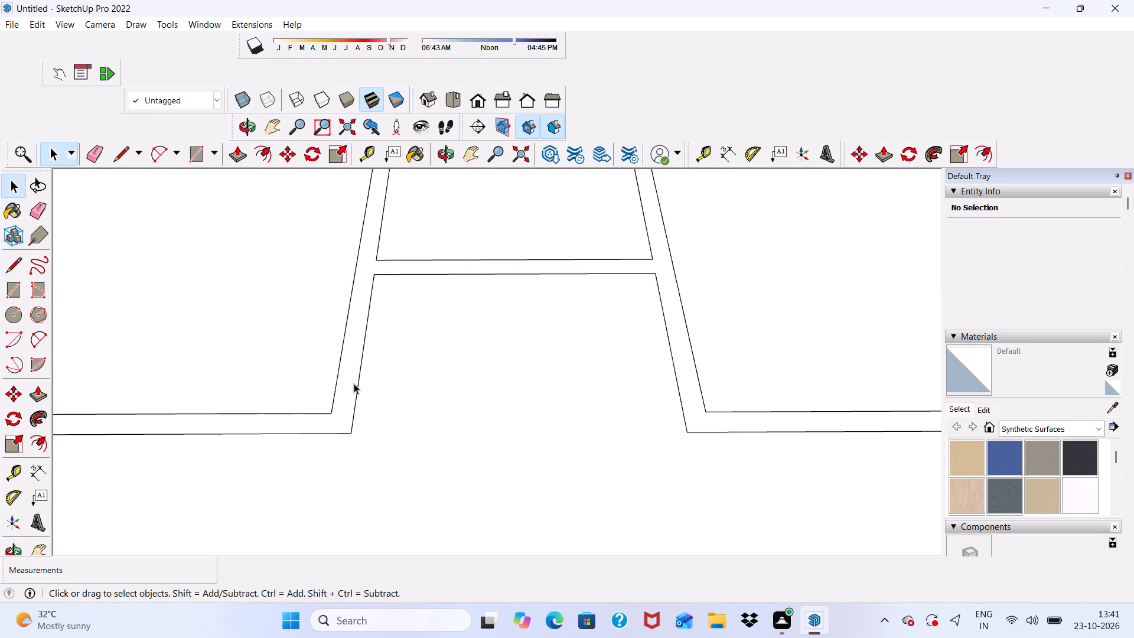
scroll(354, 384, "up", 4)
left_click(333, 391)
scroll(333, 405, "down", 15)
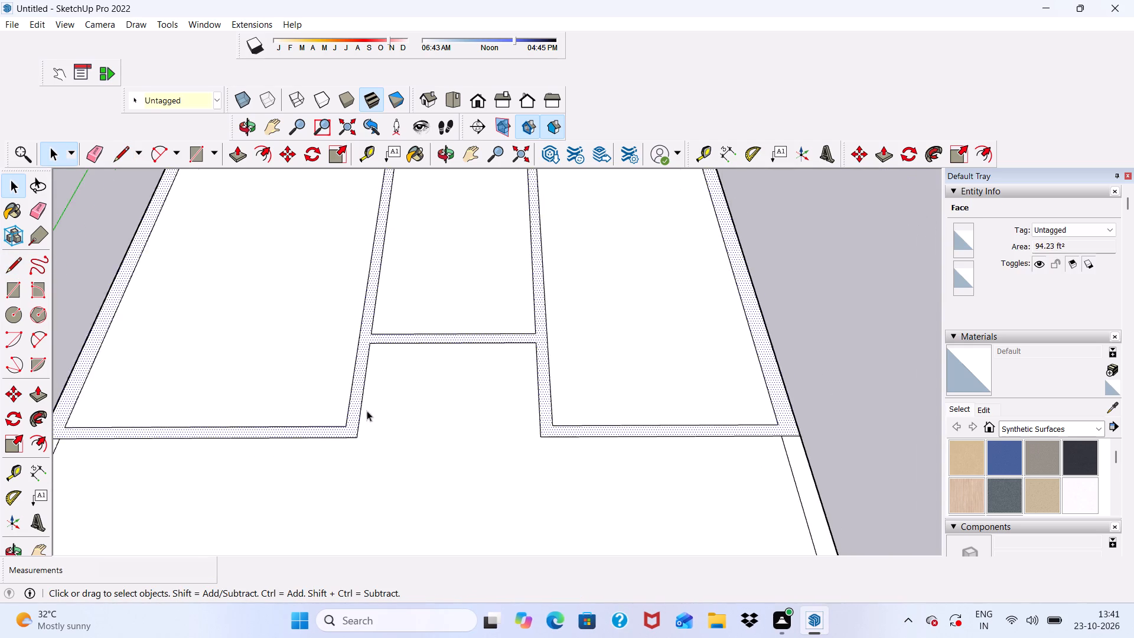
scroll(367, 411, "down", 10)
scroll(375, 240, "up", 5)
scroll(375, 240, "down", 1)
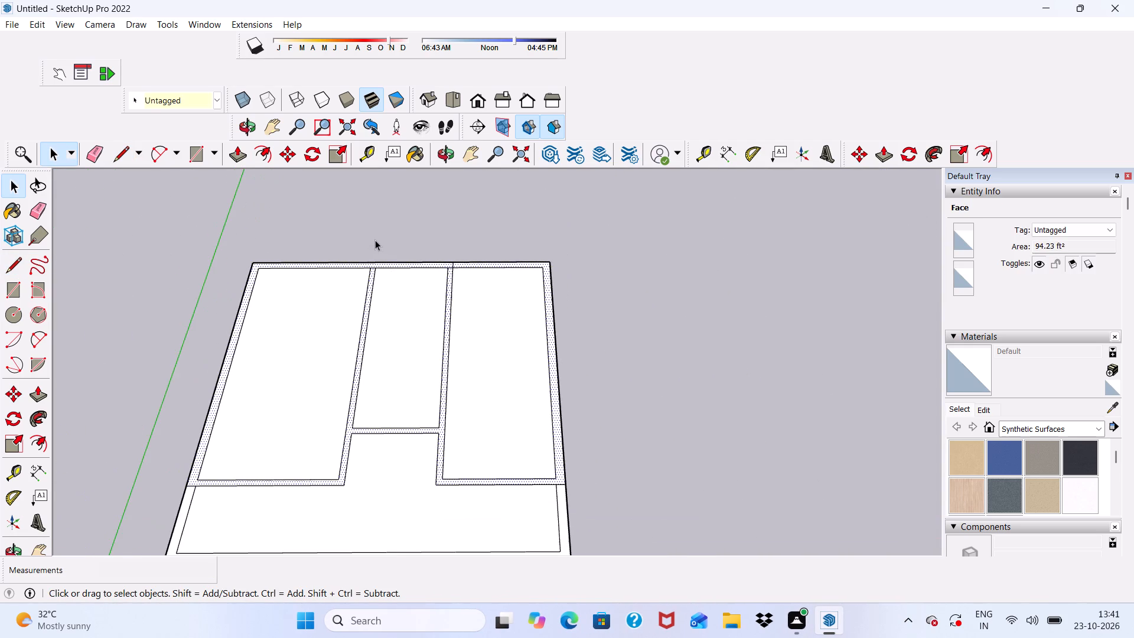
middle_click_drag(375, 240, 361, 419)
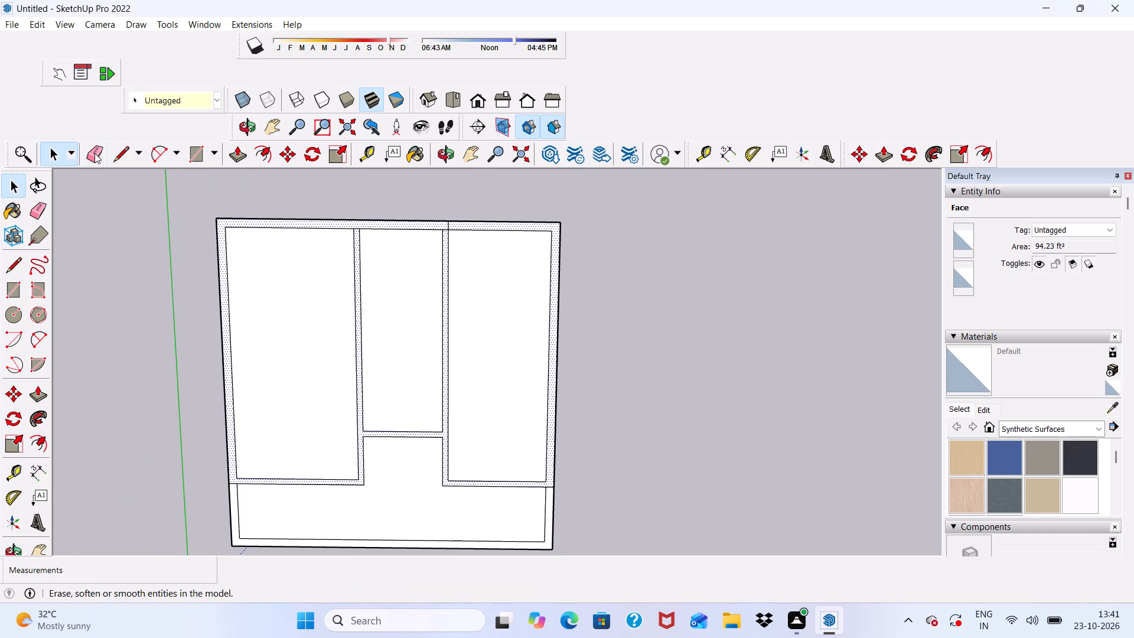
Erase the stray line across the back wall and the segment closing off the right partition where it meets that wall.
left_click(94, 152)
scroll(478, 237, "up", 10)
scroll(436, 209, "down", 2)
scroll(435, 214, "up", 4)
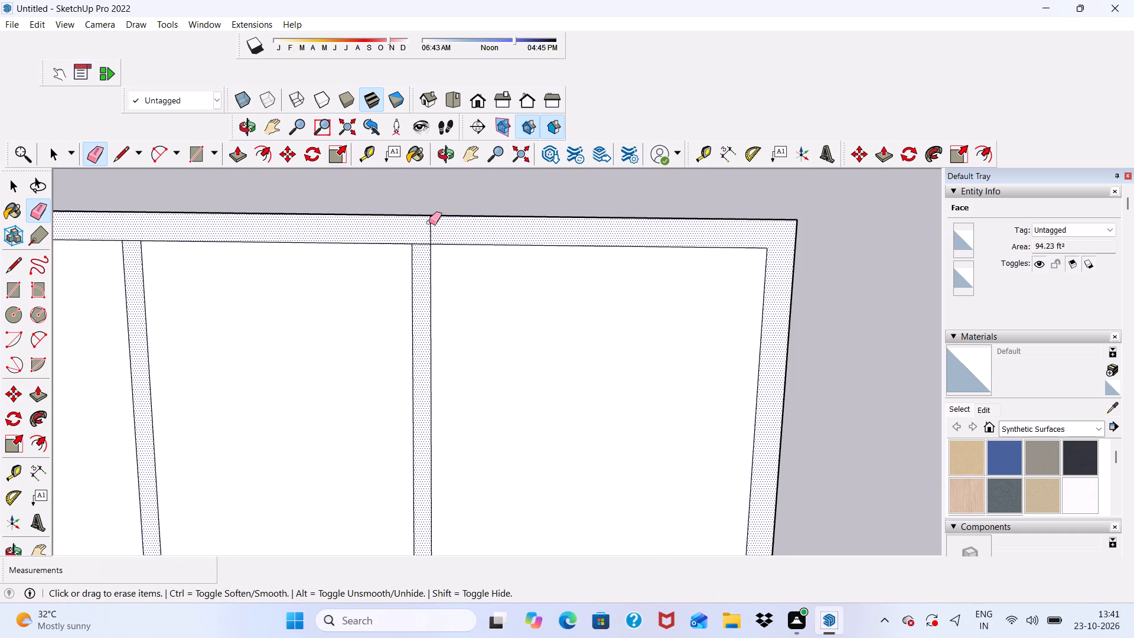
left_click(429, 222)
left_click_drag(429, 229, 433, 241)
scroll(424, 251, "up", 5)
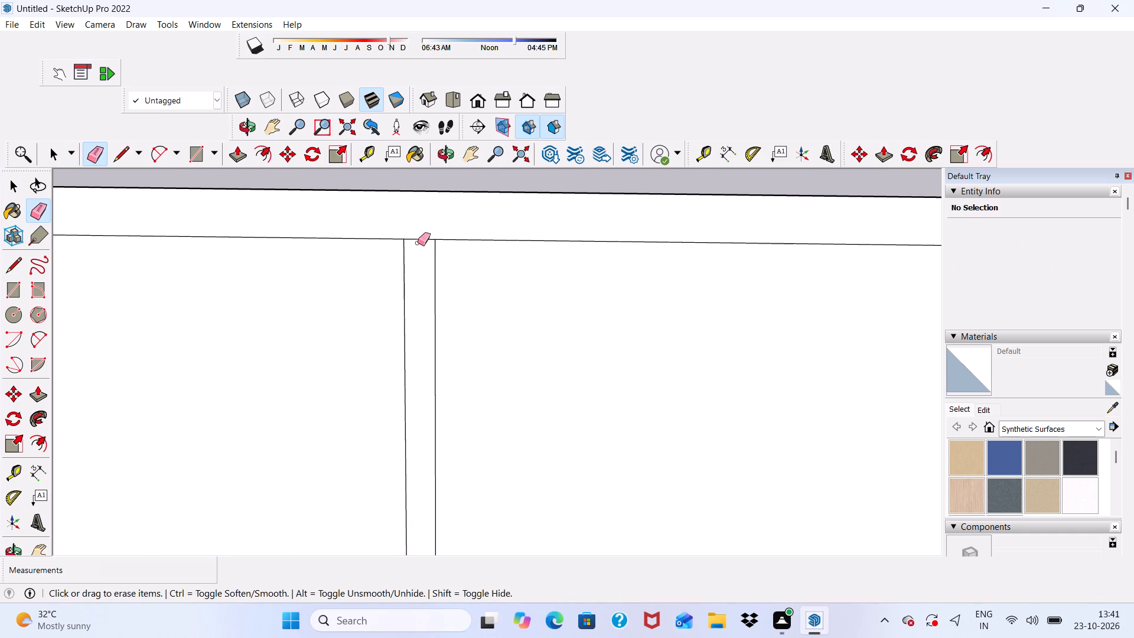
scroll(418, 243, "up", 1)
left_click(418, 241)
left_click_drag(416, 235, 417, 252)
Erase the segment closing off the left partition where it meets the back wall.
scroll(415, 250, "down", 3)
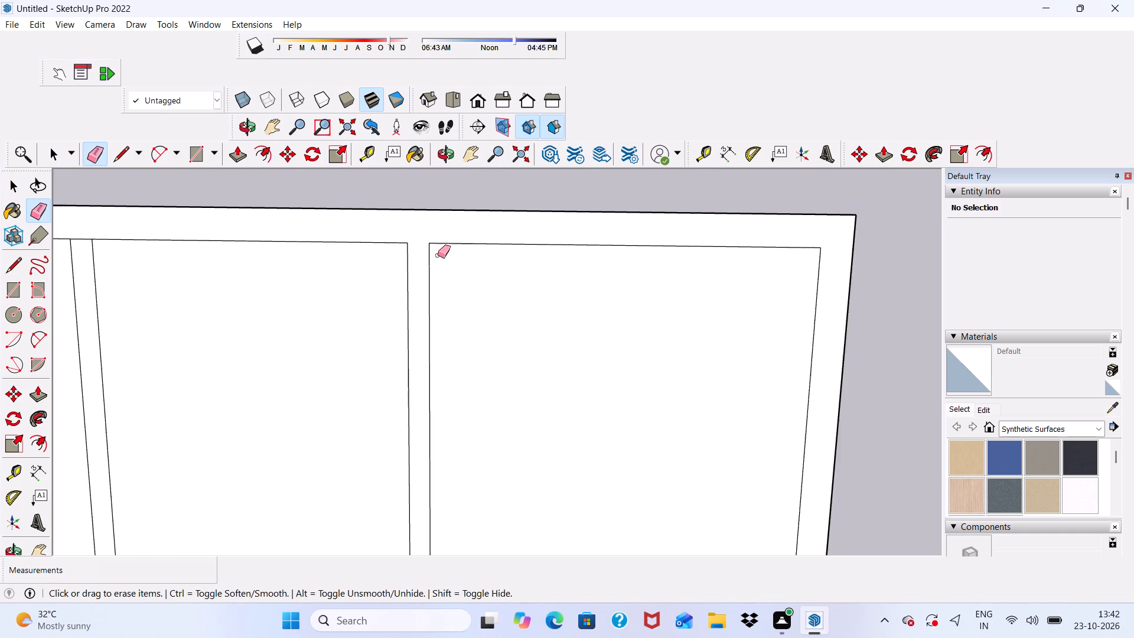
scroll(438, 255, "down", 16)
scroll(306, 297, "up", 19)
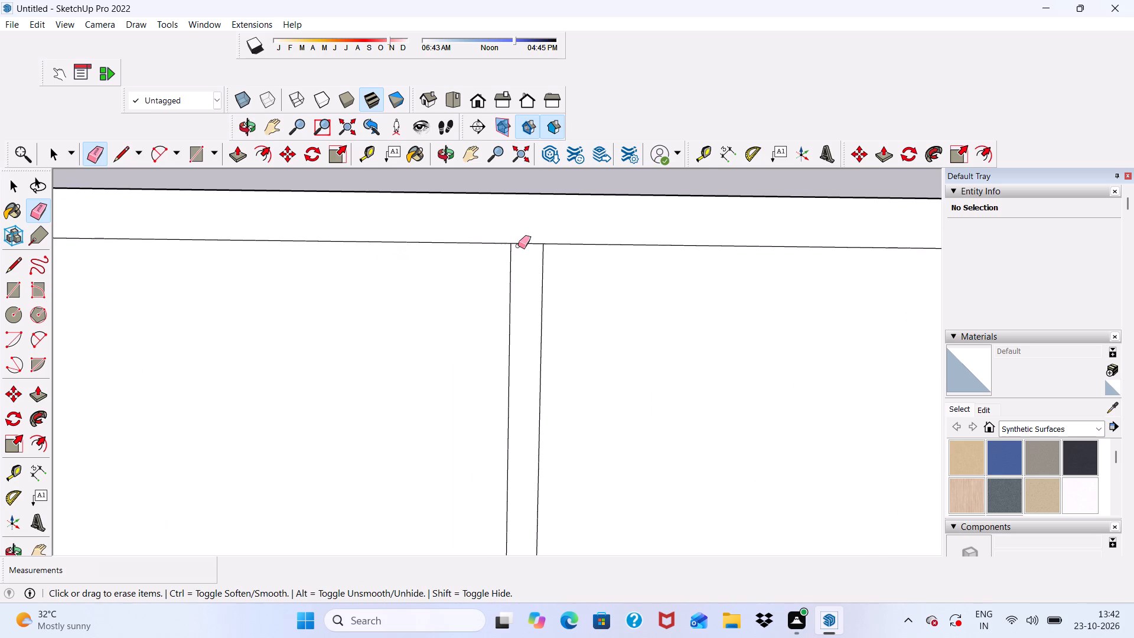
scroll(518, 246, "up", 3)
left_click_drag(523, 237, 521, 249)
key("space")
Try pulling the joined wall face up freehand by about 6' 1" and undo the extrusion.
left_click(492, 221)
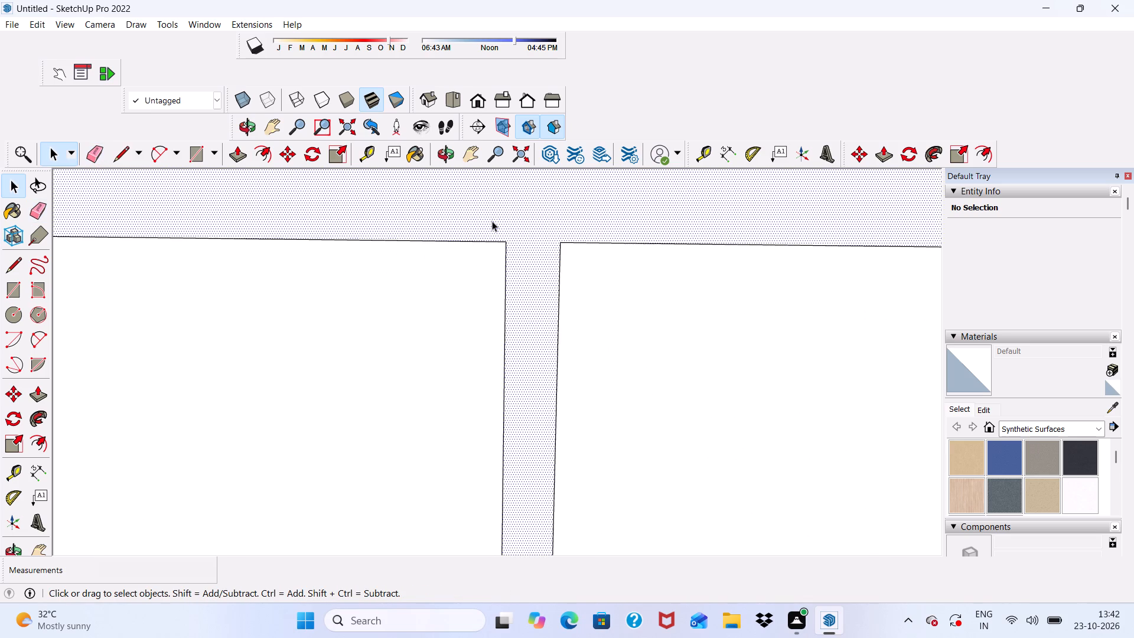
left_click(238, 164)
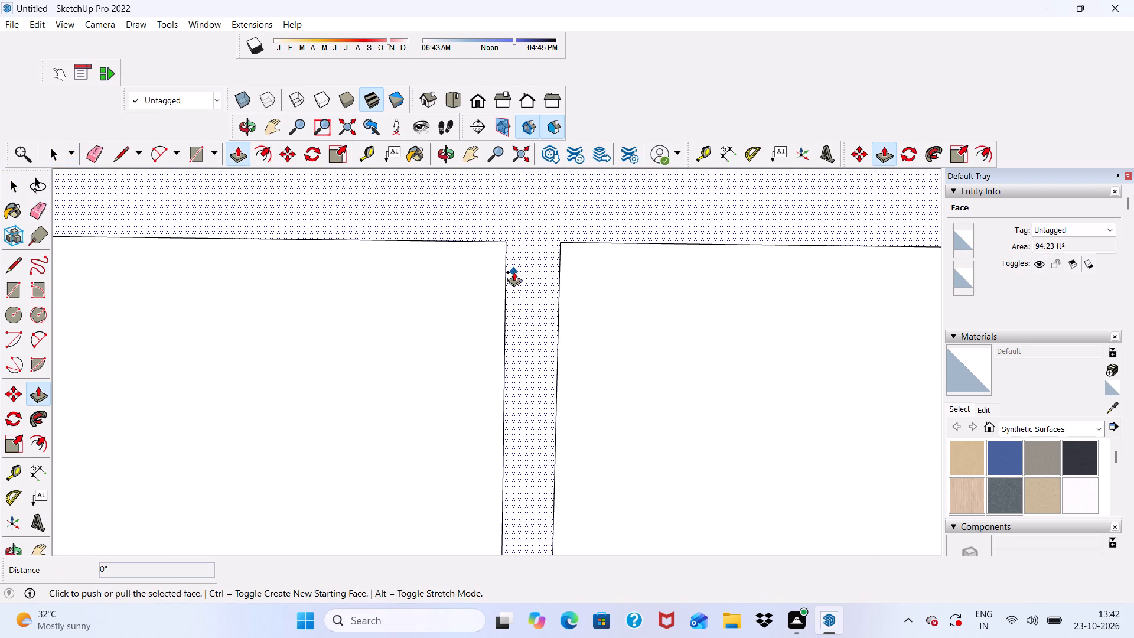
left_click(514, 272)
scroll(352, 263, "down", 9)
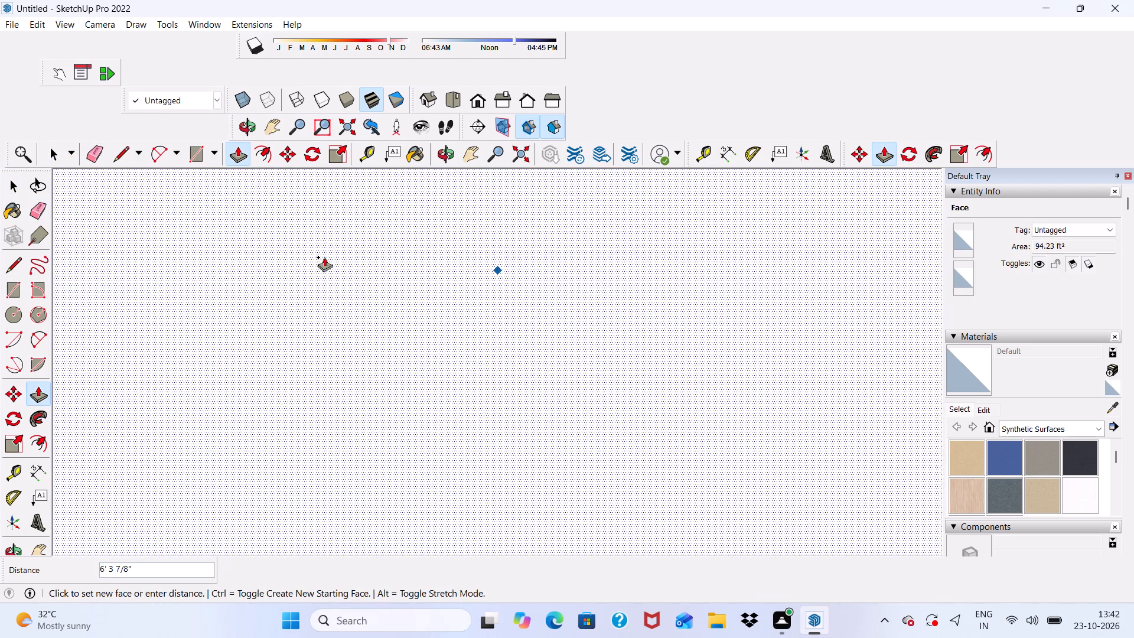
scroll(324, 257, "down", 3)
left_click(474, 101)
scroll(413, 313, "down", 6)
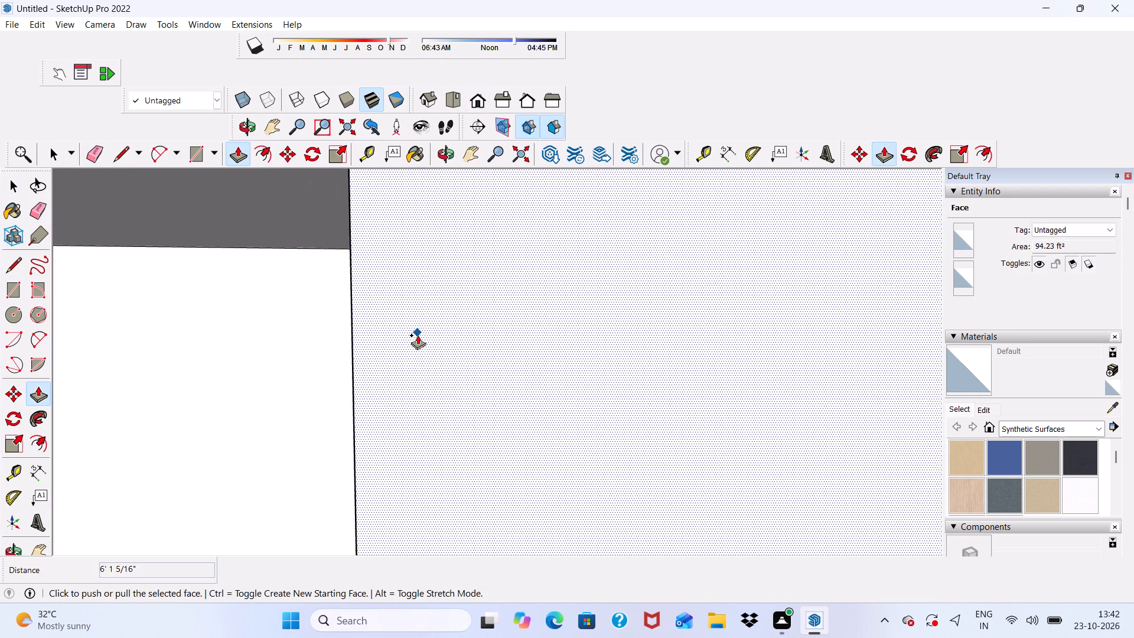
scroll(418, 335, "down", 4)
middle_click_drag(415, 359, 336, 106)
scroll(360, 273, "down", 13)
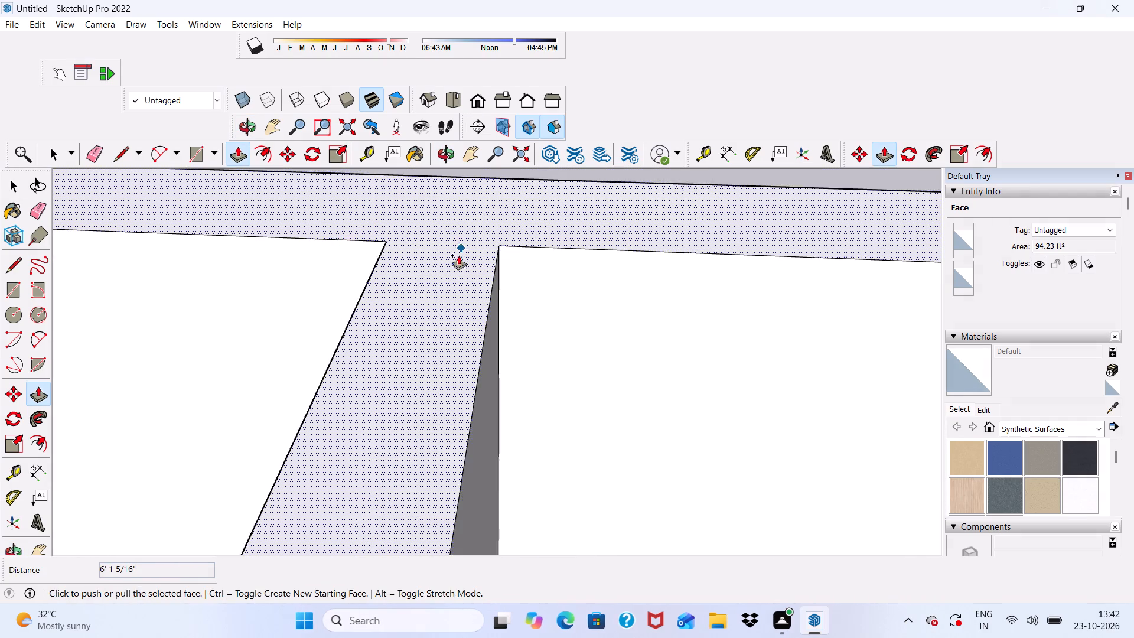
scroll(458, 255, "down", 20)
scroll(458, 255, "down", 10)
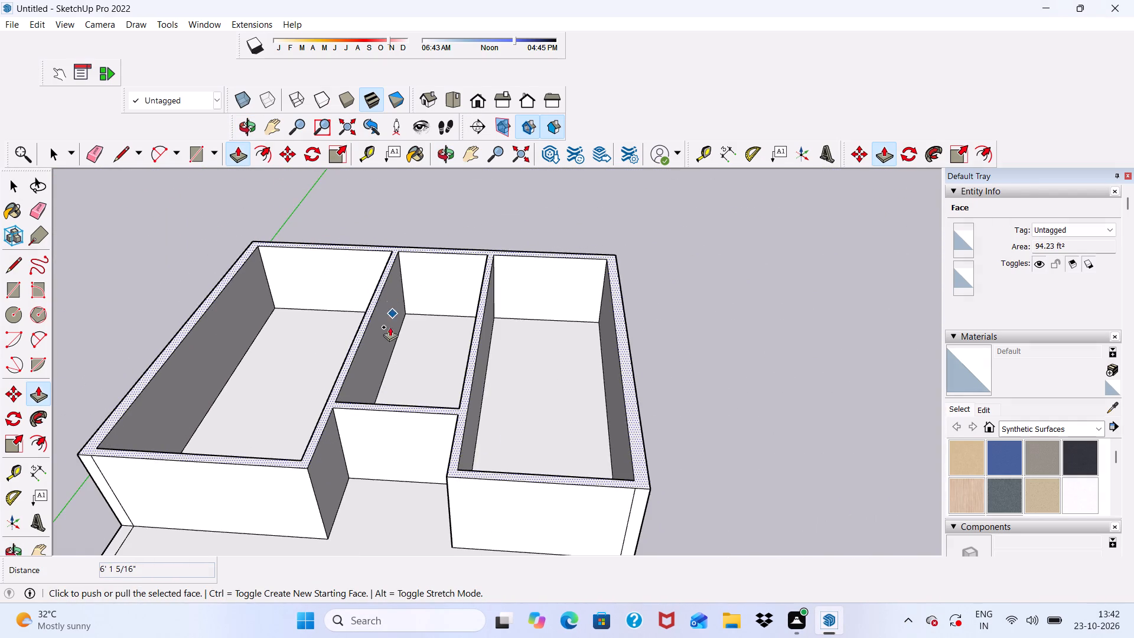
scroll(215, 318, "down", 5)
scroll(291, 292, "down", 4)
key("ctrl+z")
Push/Pull the joined wall face up 10' to raise the ground-floor walls.
scroll(234, 375, "up", 9)
scroll(165, 424, "up", 5)
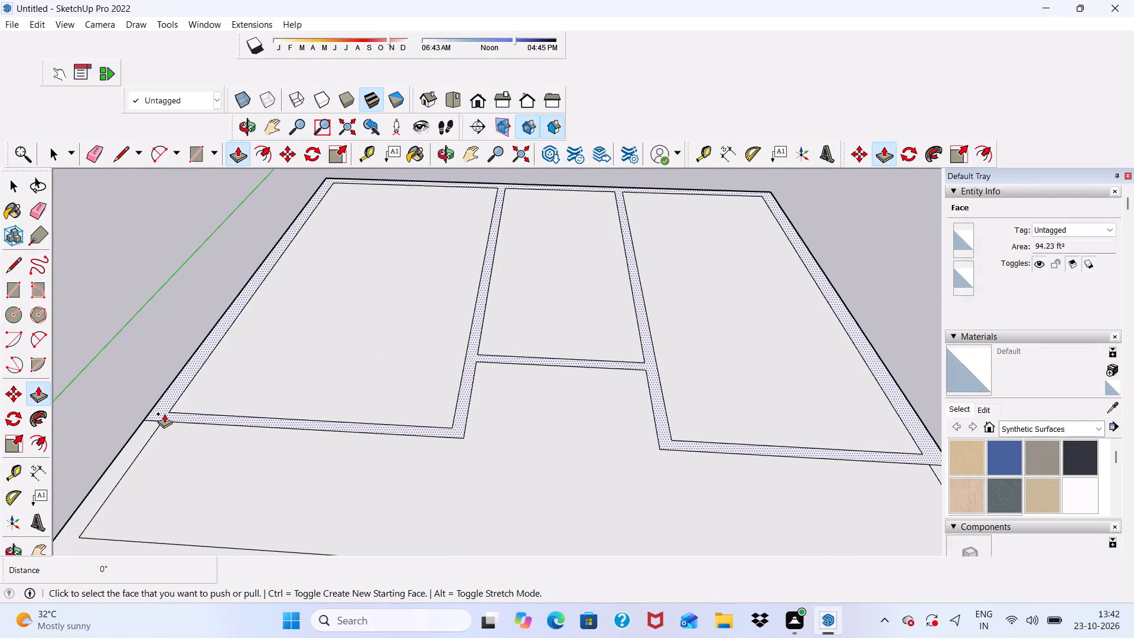
left_click(164, 414)
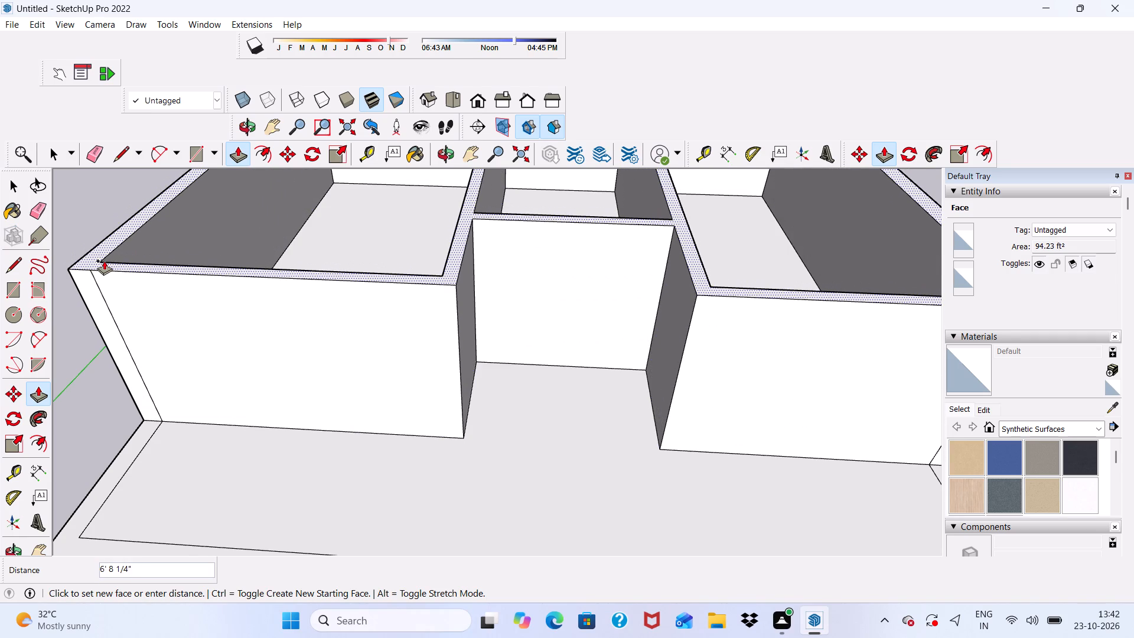
type("10'")
key("Return")
key("space")
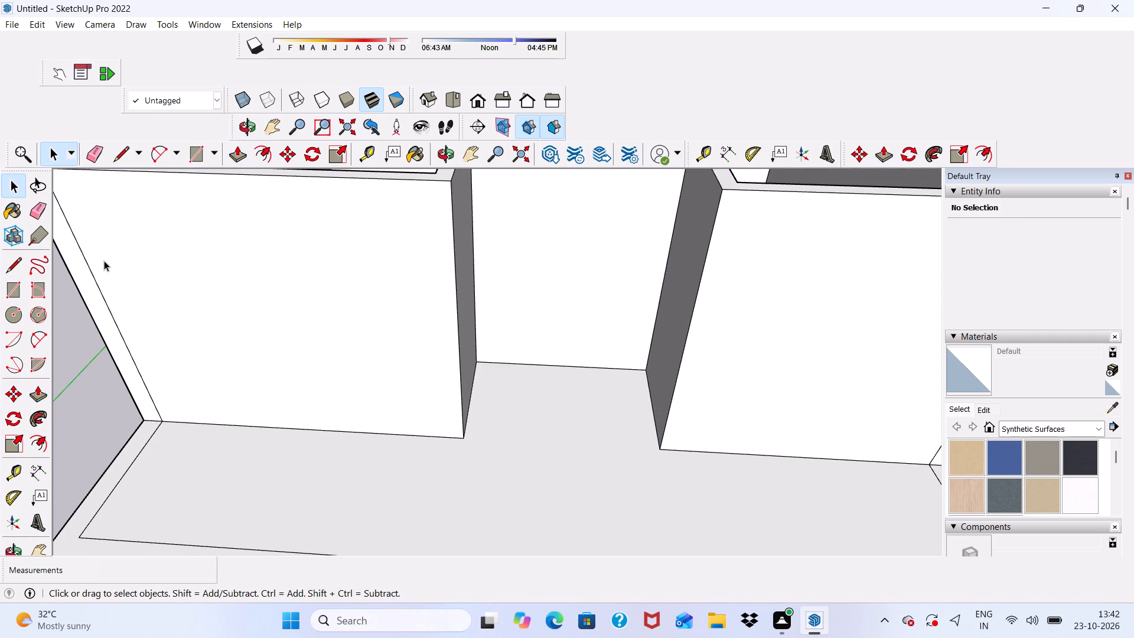
Examine the raised walls and the open front strip of the base from the front and from above.
scroll(105, 261, "down", 12)
middle_click_drag(334, 385, 393, 275)
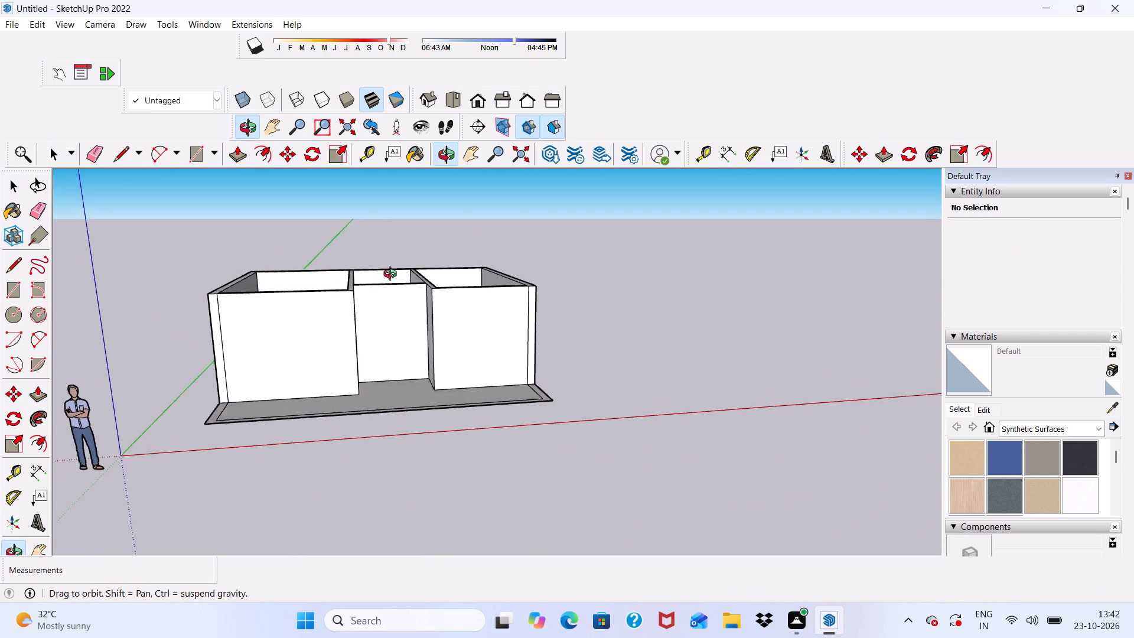
middle_click_drag(393, 275, 360, 281)
scroll(321, 350, "up", 6)
scroll(220, 280, "down", 4)
scroll(201, 299, "up", 6)
scroll(144, 268, "down", 5)
middle_click_drag(144, 270, 149, 273)
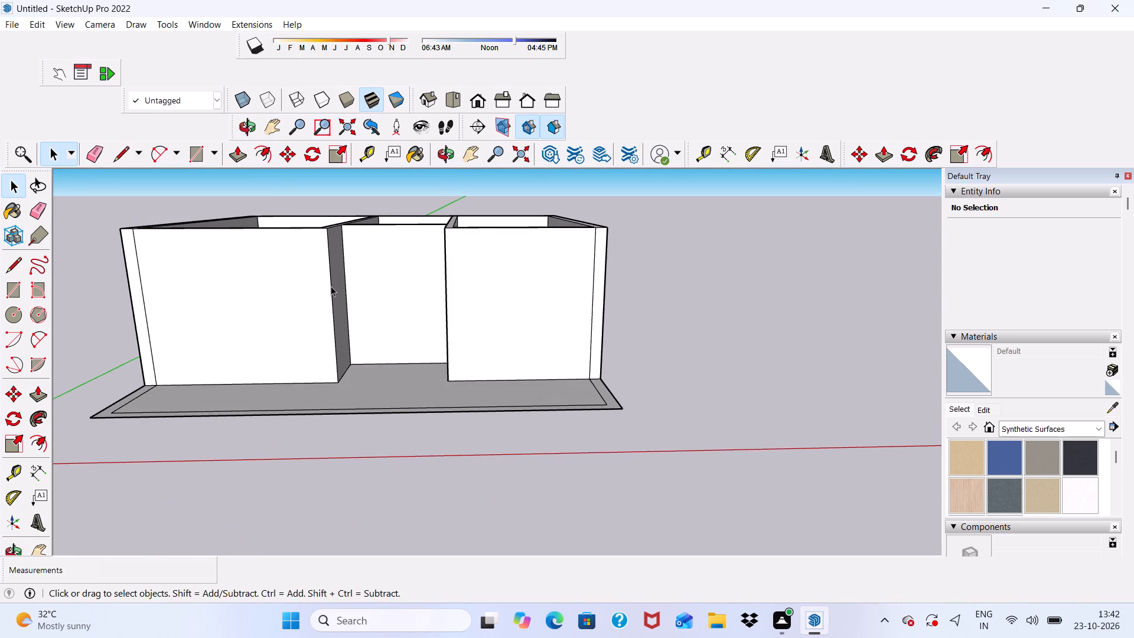
scroll(277, 248, "up", 3)
scroll(277, 248, "down", 8)
scroll(461, 317, "up", 1)
middle_click_drag(461, 317, 440, 282)
scroll(461, 317, "down", 1)
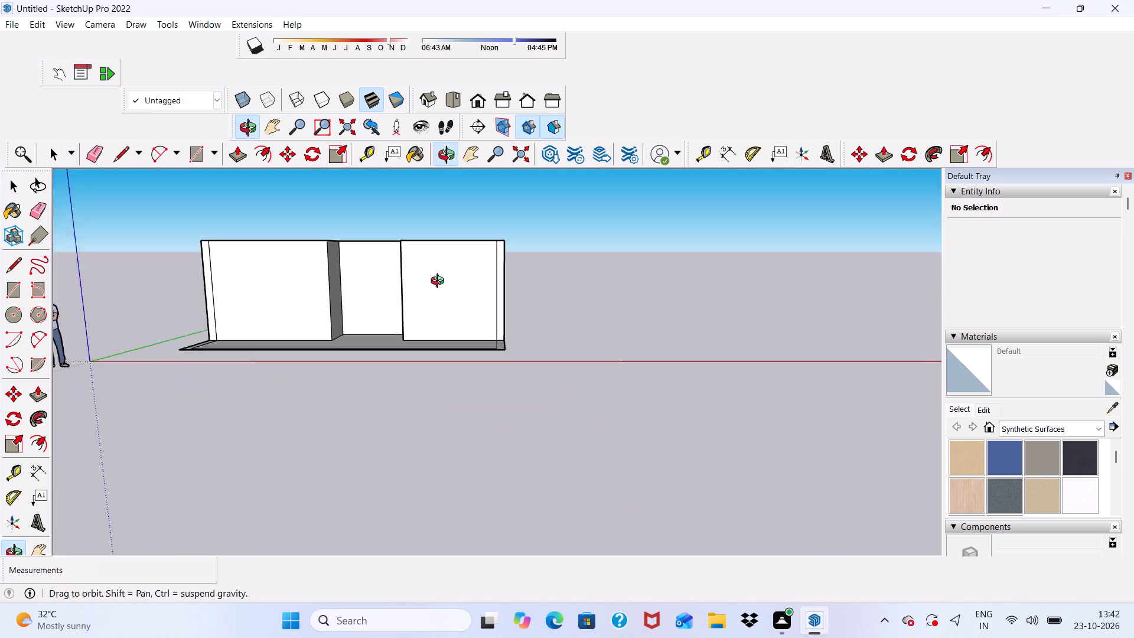
middle_click_drag(440, 282, 466, 323)
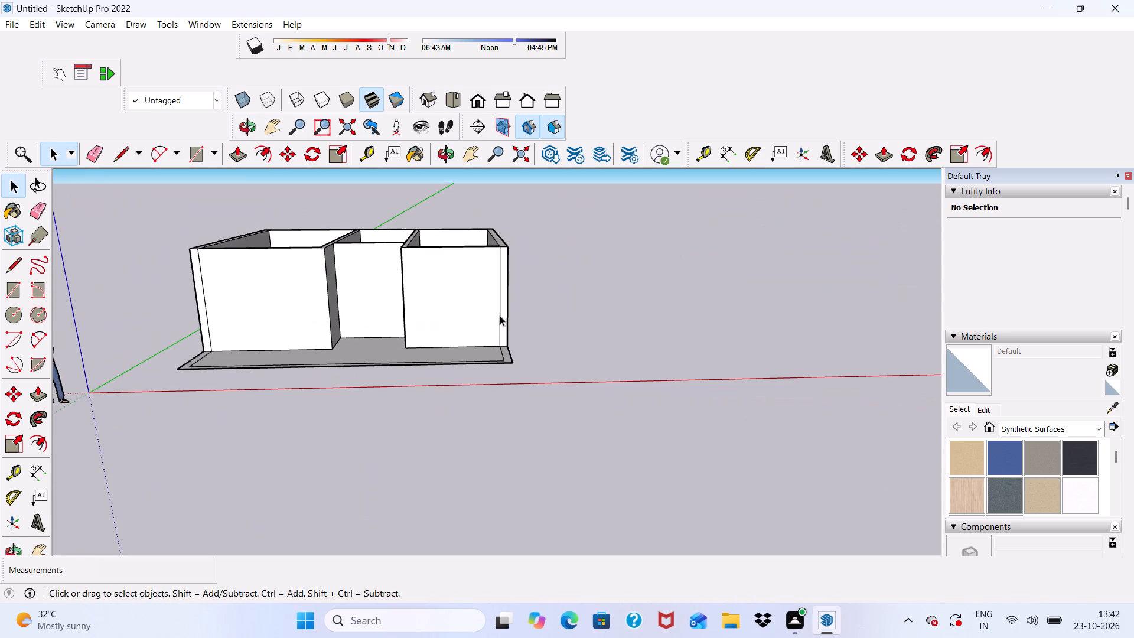
Erase the vertical seam edges near the outer corners of the left and right front wall faces.
left_click(90, 152)
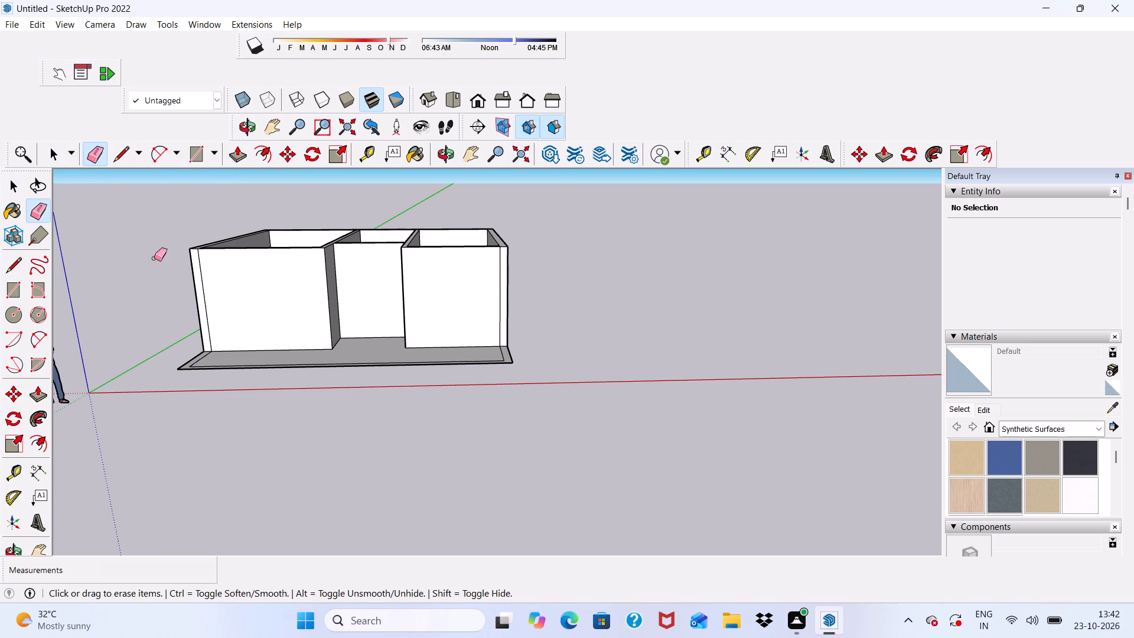
scroll(203, 357, "up", 4)
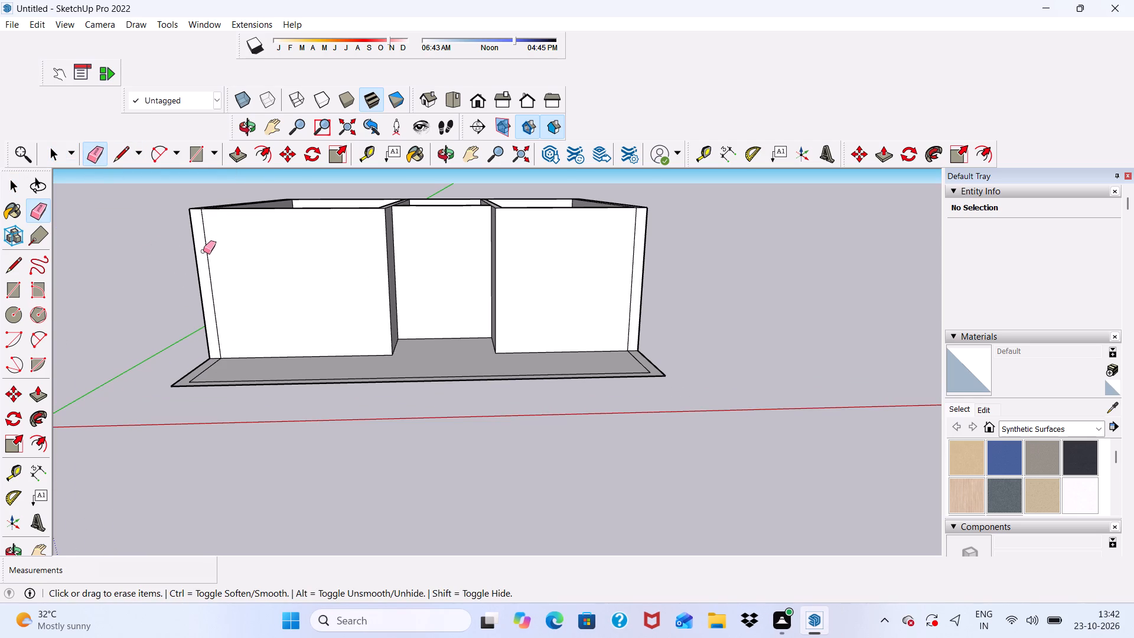
left_click(208, 258)
scroll(245, 298, "down", 2)
scroll(566, 278, "up", 4)
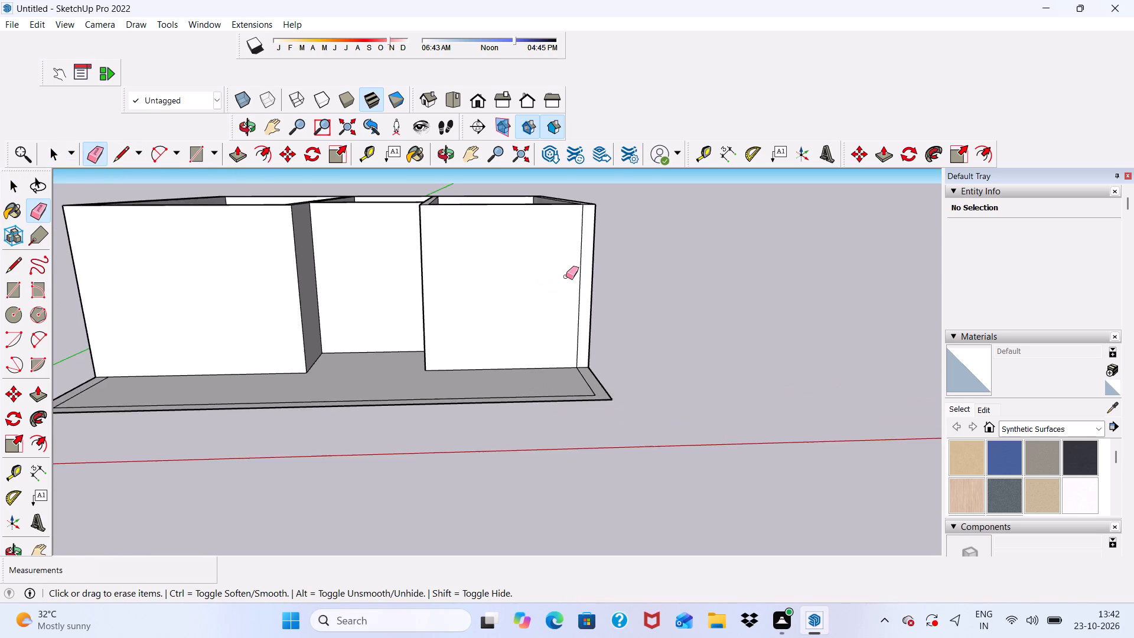
scroll(569, 269, "up", 4)
left_click(590, 258)
scroll(568, 284, "down", 4)
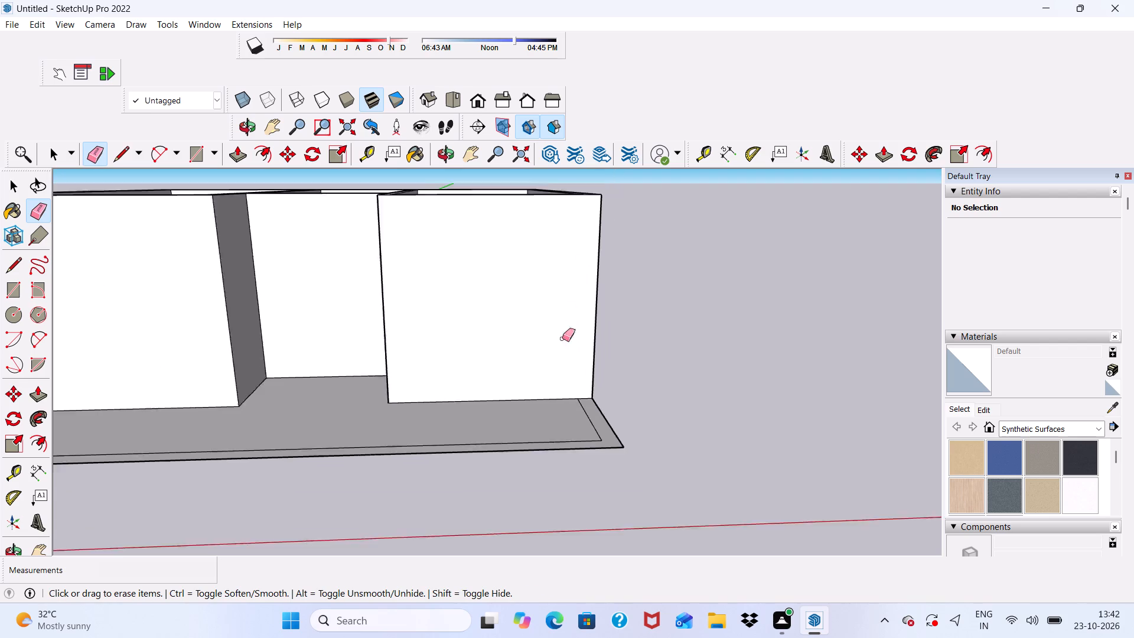
scroll(562, 338, "down", 2)
middle_click_drag(561, 387, 225, 416)
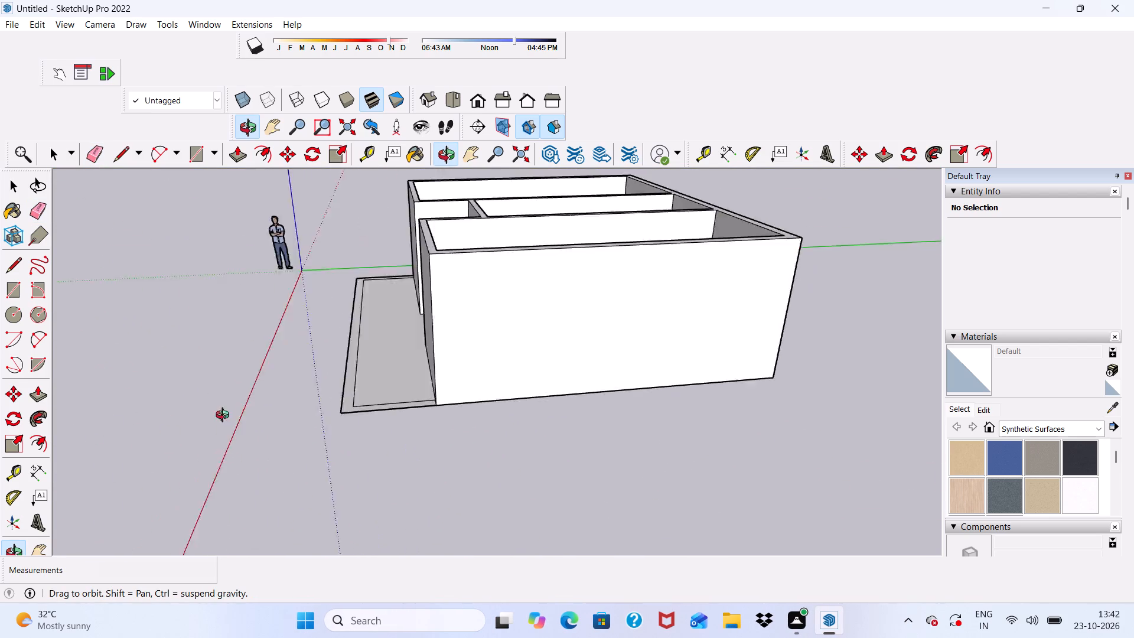
middle_click_drag(225, 416, 627, 424)
key("space")
Examine the raised walls, room interiors and front base strip from several angles.
scroll(540, 301, "up", 1)
scroll(438, 268, "down", 5)
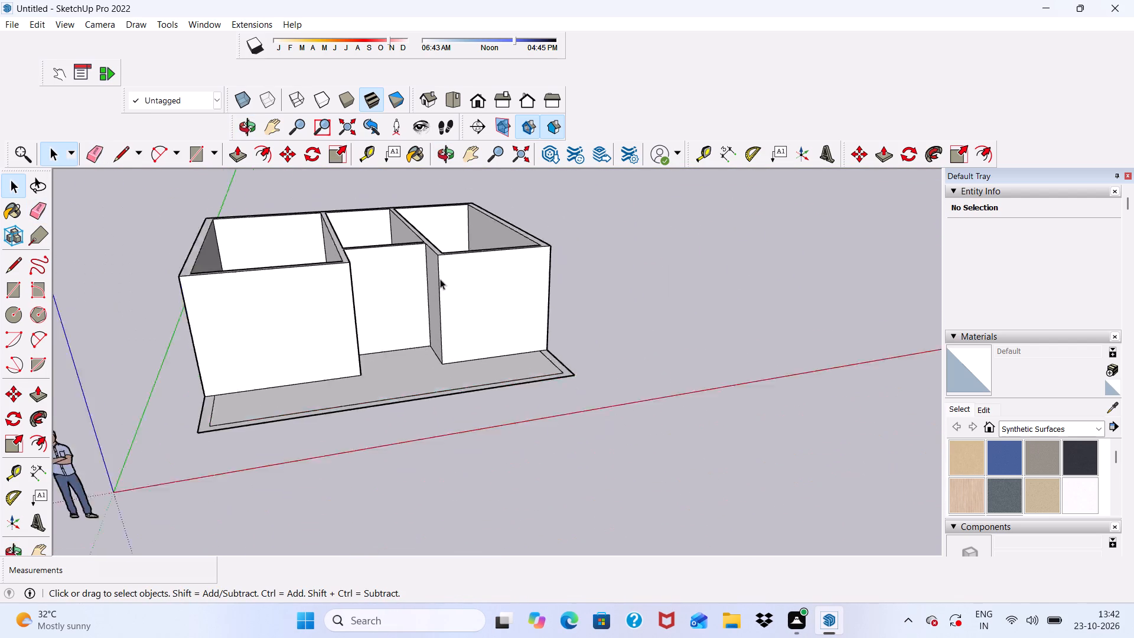
scroll(440, 279, "down", 5)
middle_click_drag(451, 350, 272, 350)
scroll(259, 323, "up", 6)
scroll(384, 249, "up", 5)
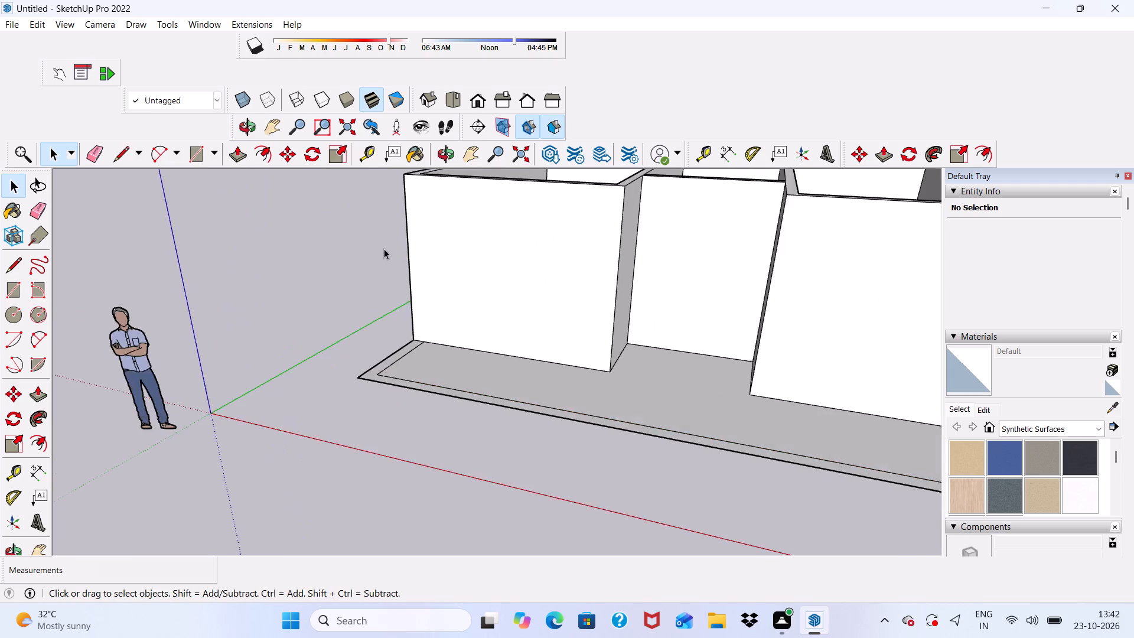
scroll(384, 249, "down", 4)
middle_click_drag(383, 292, 394, 308)
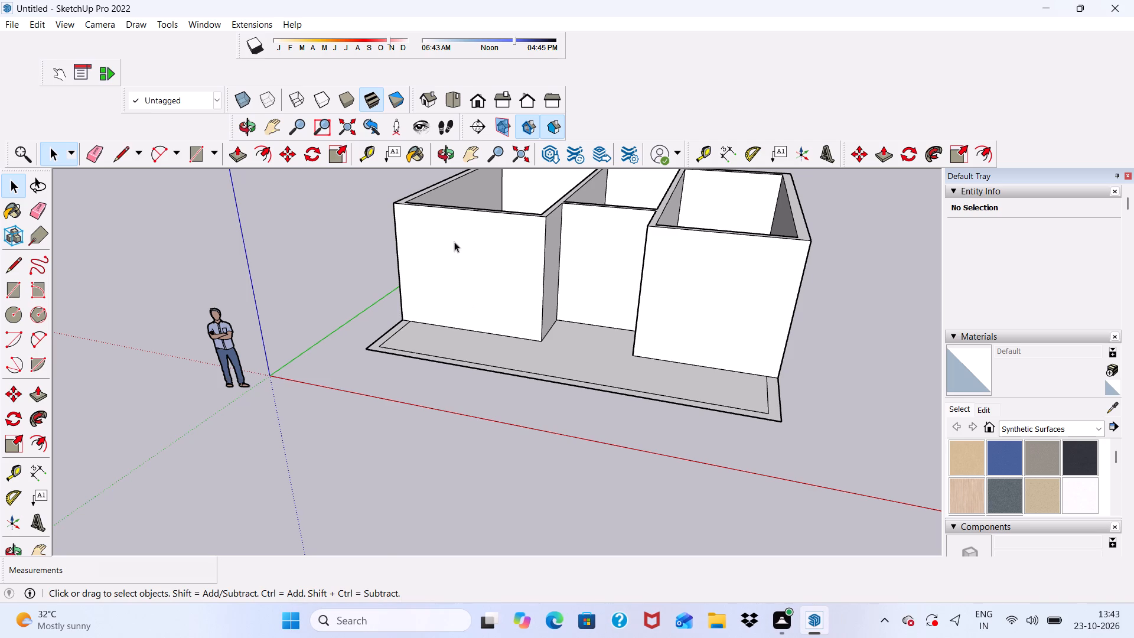
scroll(472, 214, "down", 12)
scroll(488, 211, "up", 14)
scroll(422, 230, "up", 2)
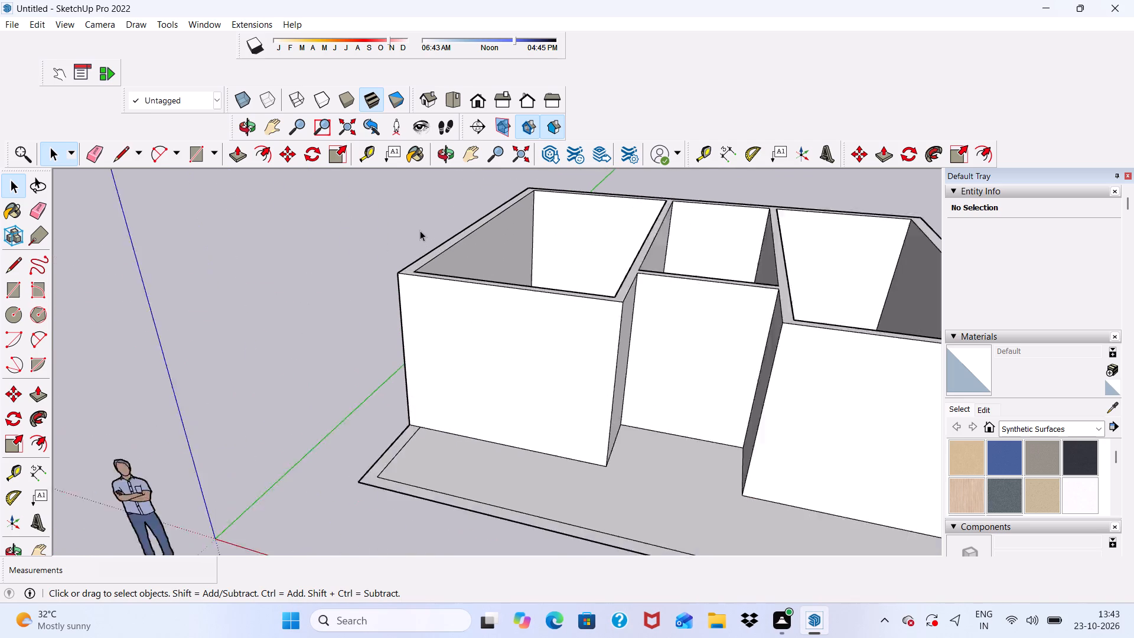
scroll(420, 230, "up", 3)
scroll(420, 230, "down", 4)
scroll(405, 263, "up", 1)
middle_click_drag(405, 263, 441, 343)
scroll(417, 287, "down", 1)
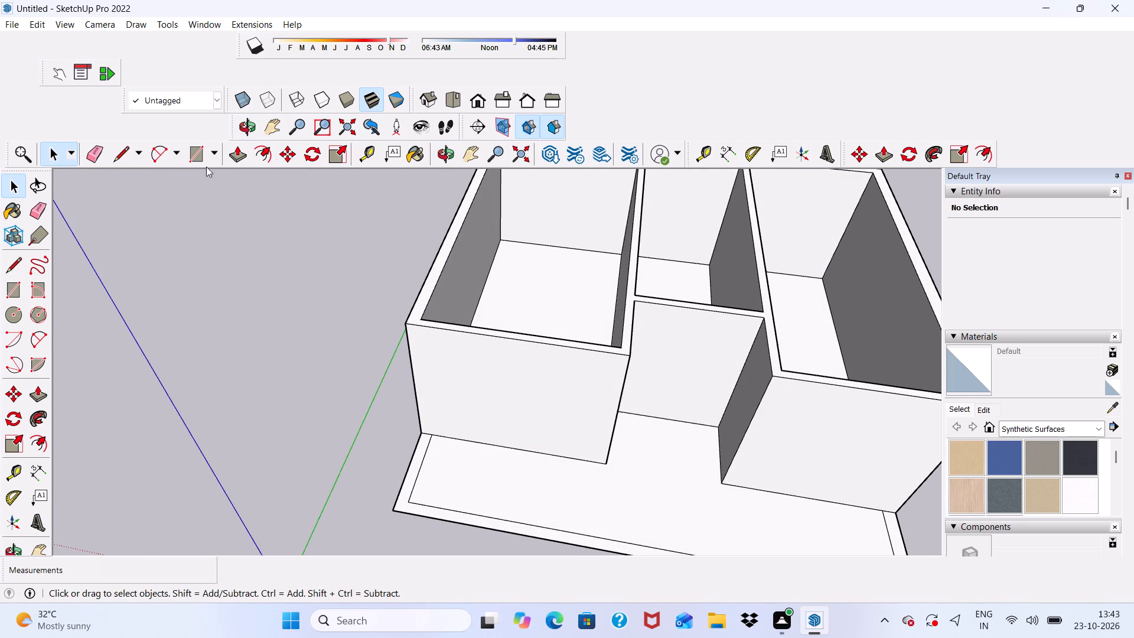
Draw a rectangle about 29' 8" by 23' 11" across the wall tops, from the rear left corner to the front right corner.
left_click(201, 159)
scroll(259, 353, "down", 9)
scroll(426, 258, "up", 9)
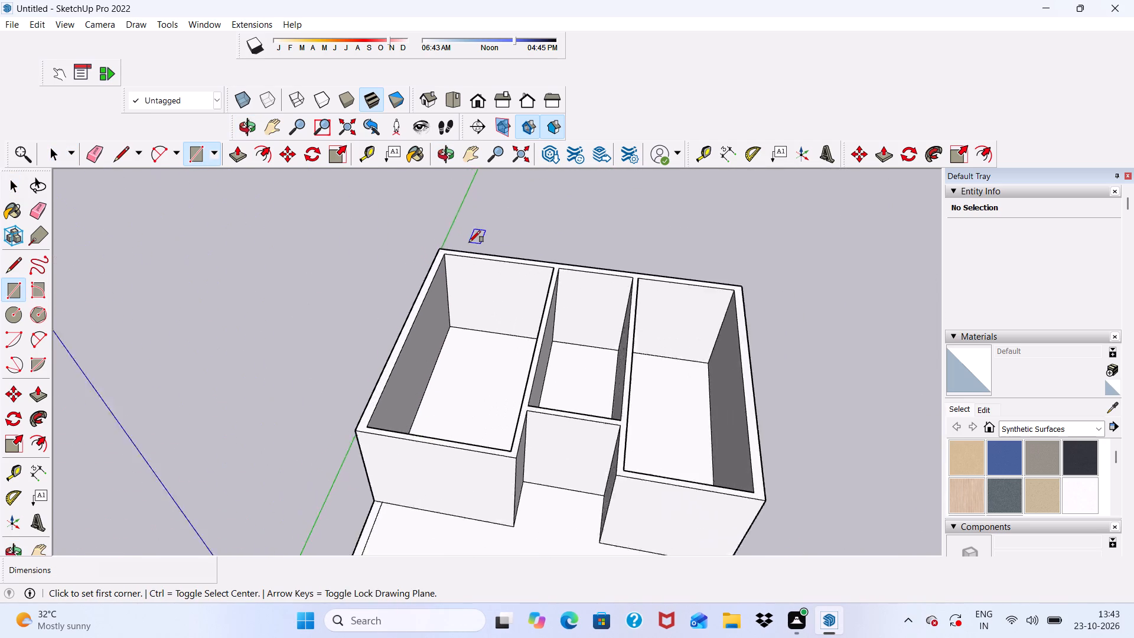
scroll(469, 242, "up", 15)
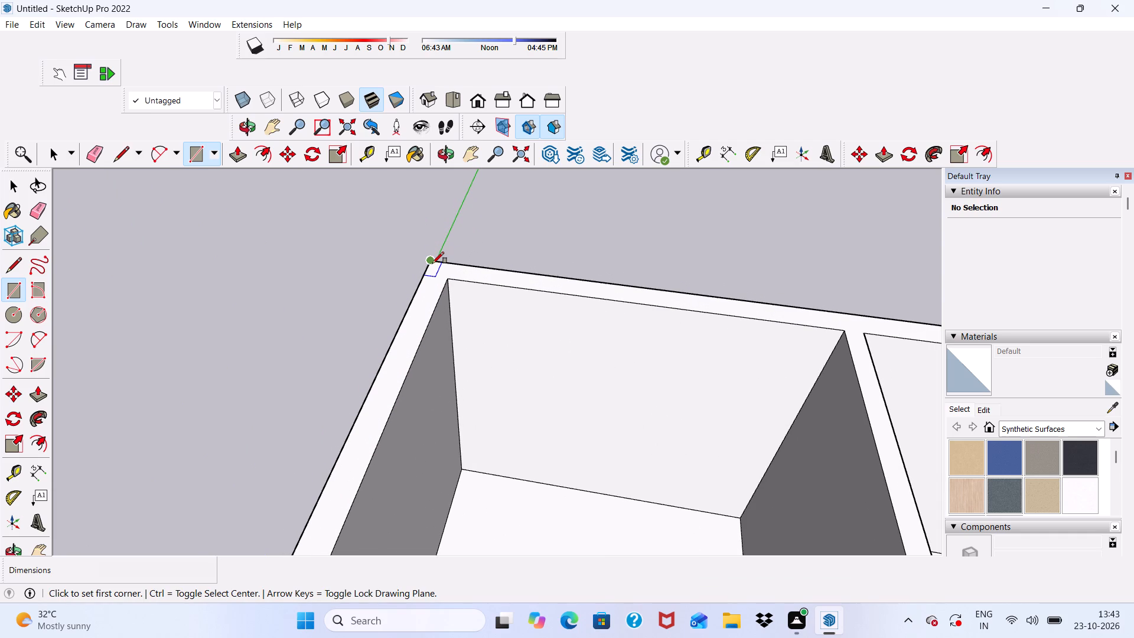
left_click(432, 263)
scroll(391, 252, "down", 7)
scroll(406, 250, "up", 1)
scroll(404, 233, "down", 14)
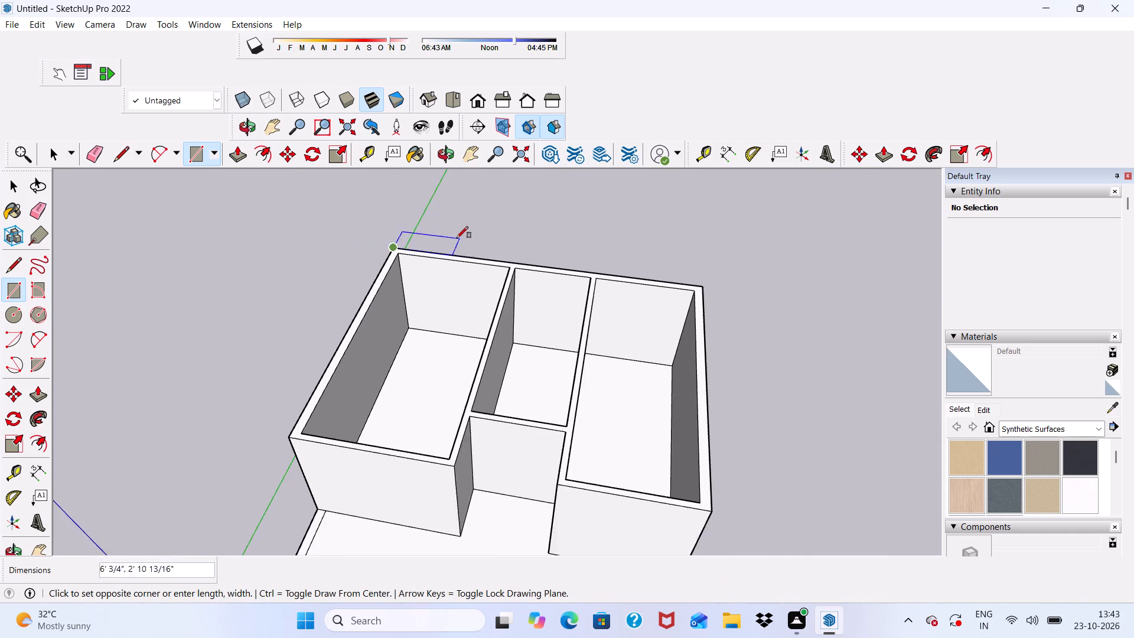
scroll(457, 238, "down", 4)
scroll(570, 392, "up", 6)
scroll(579, 388, "down", 1)
scroll(585, 379, "up", 5)
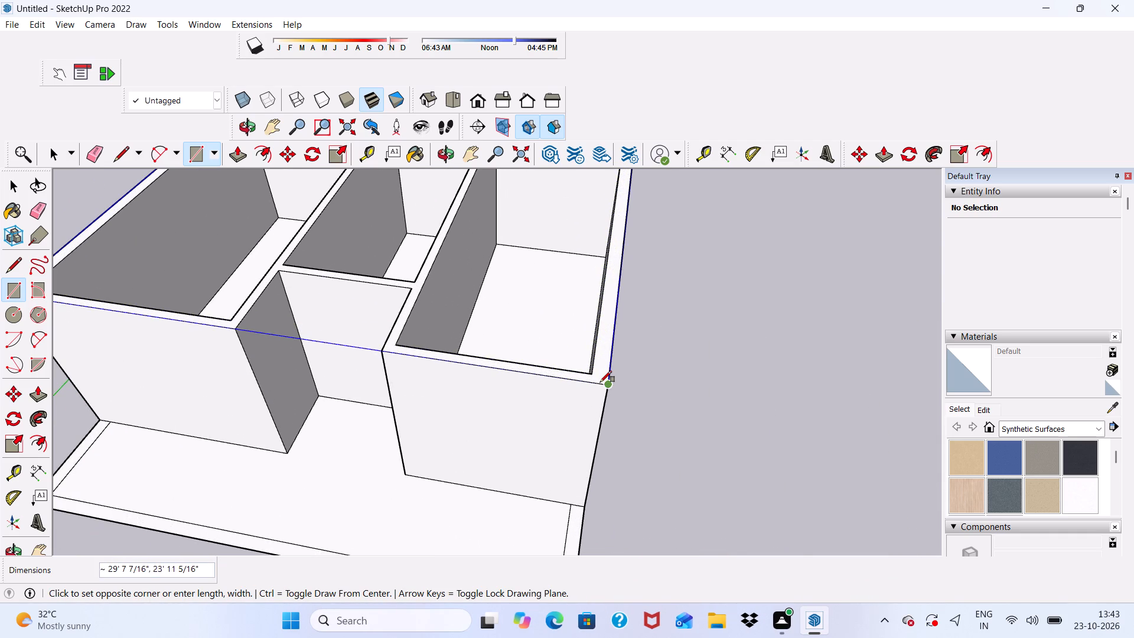
scroll(600, 382, "up", 3)
left_click(600, 382)
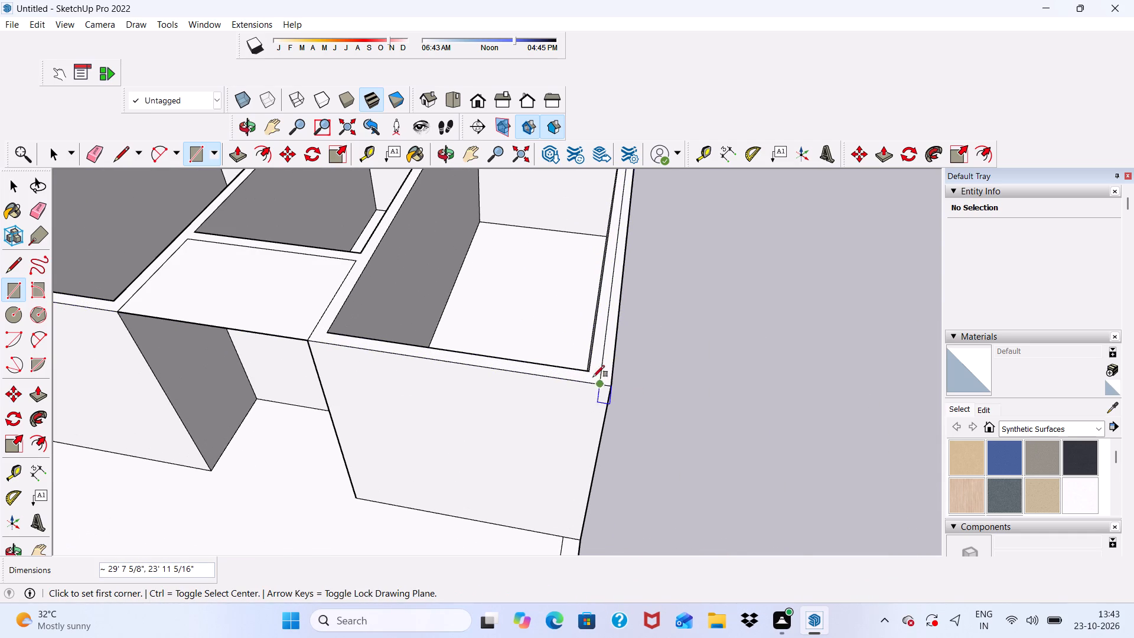
Push/Pull the face covering the front entrance recess up 3" to start the roof slab.
key("space")
left_click(189, 305)
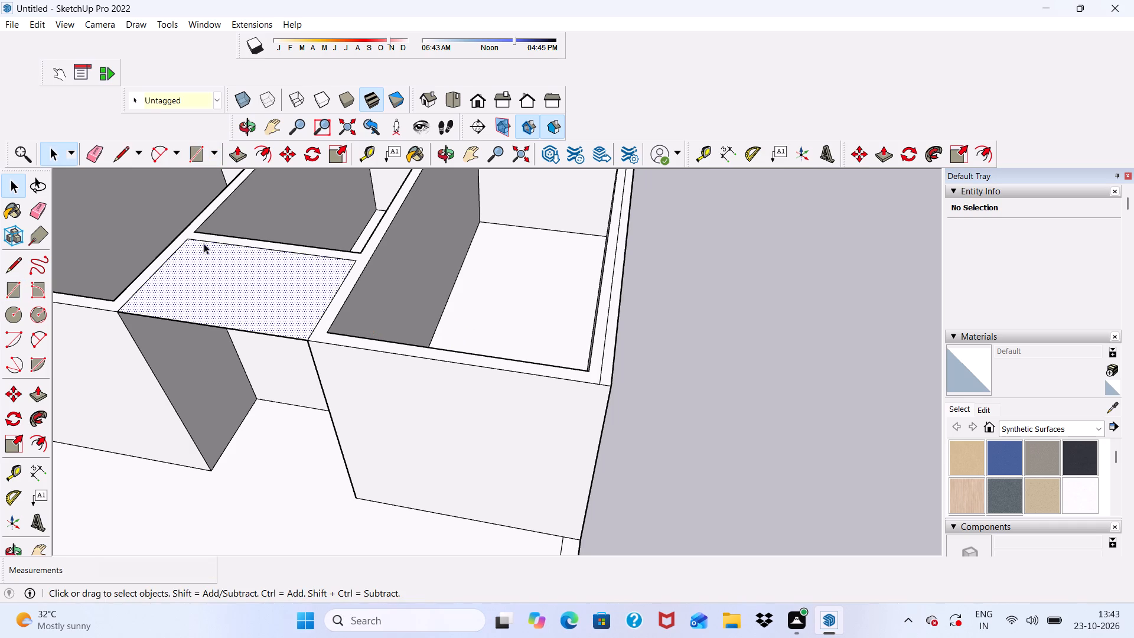
left_click(236, 148)
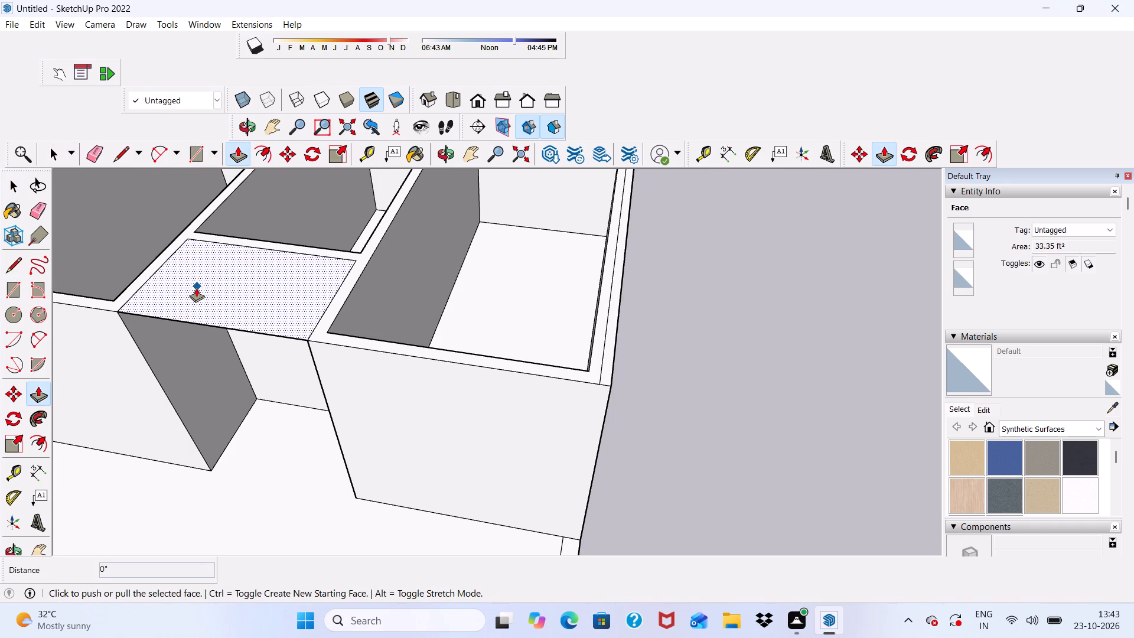
left_click(196, 288)
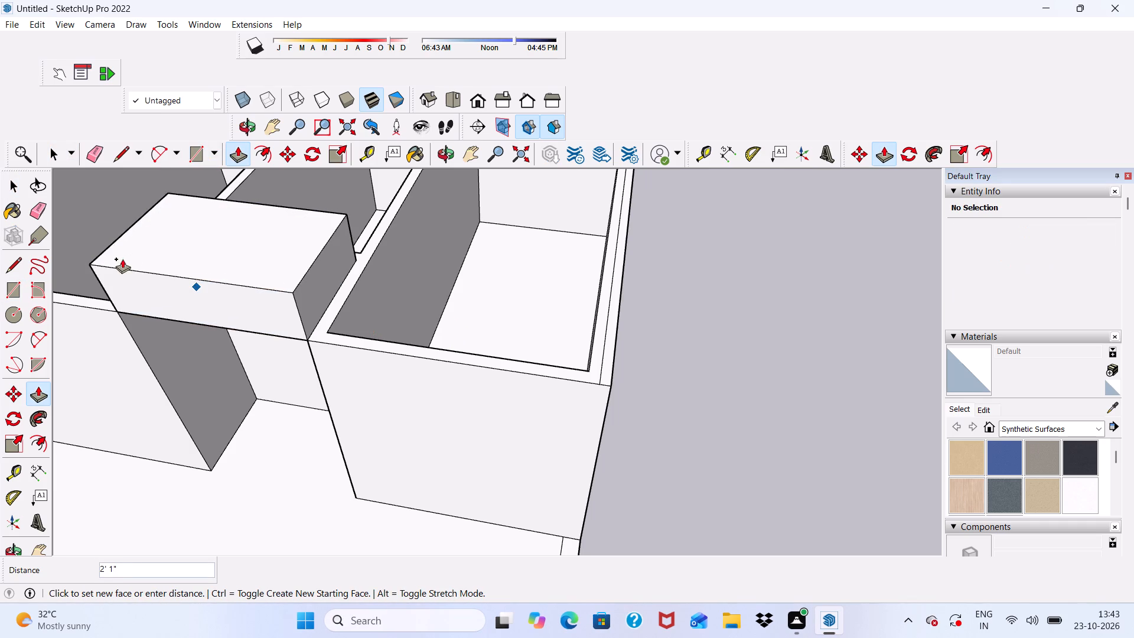
type("3\"")
key("Return")
Push/Pull the recess slab's thin right side face about 10' 3" across to the right outer wall.
scroll(266, 259, "up", 4)
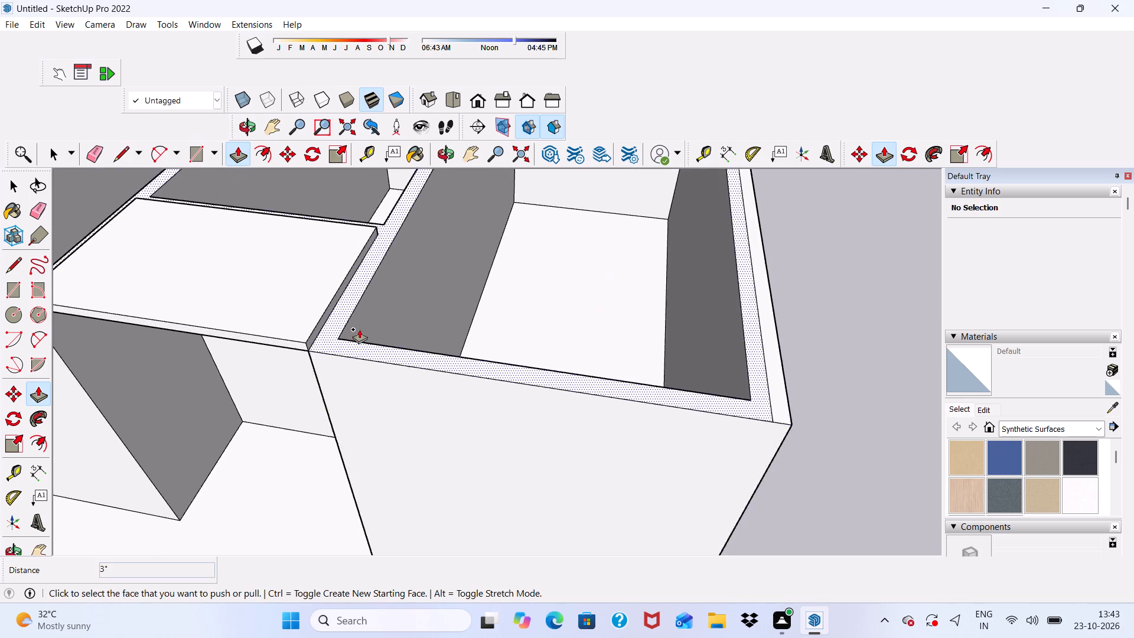
scroll(359, 329, "up", 12)
left_click(248, 364)
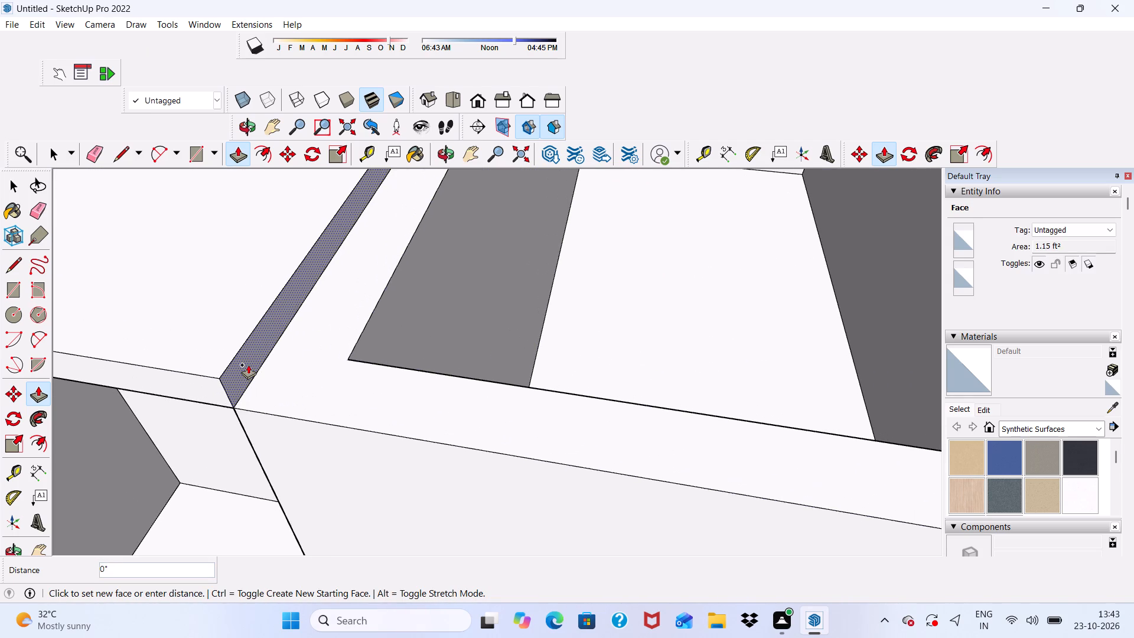
scroll(465, 414, "down", 4)
scroll(400, 333, "down", 15)
scroll(742, 388, "up", 5)
scroll(804, 395, "up", 9)
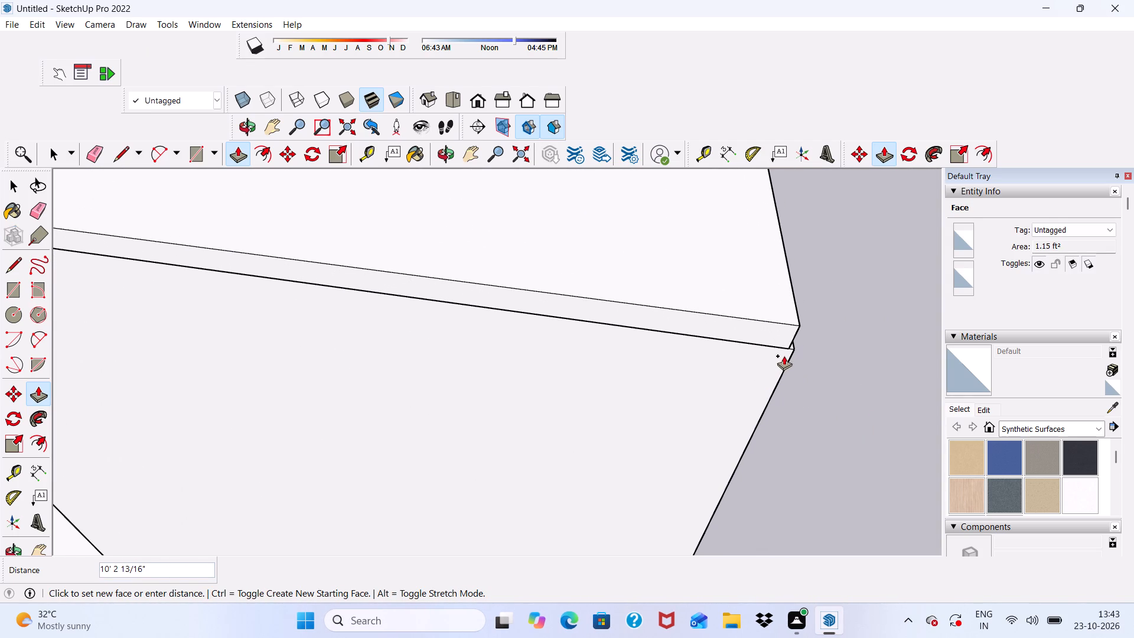
middle_click_drag(790, 351, 451, 108)
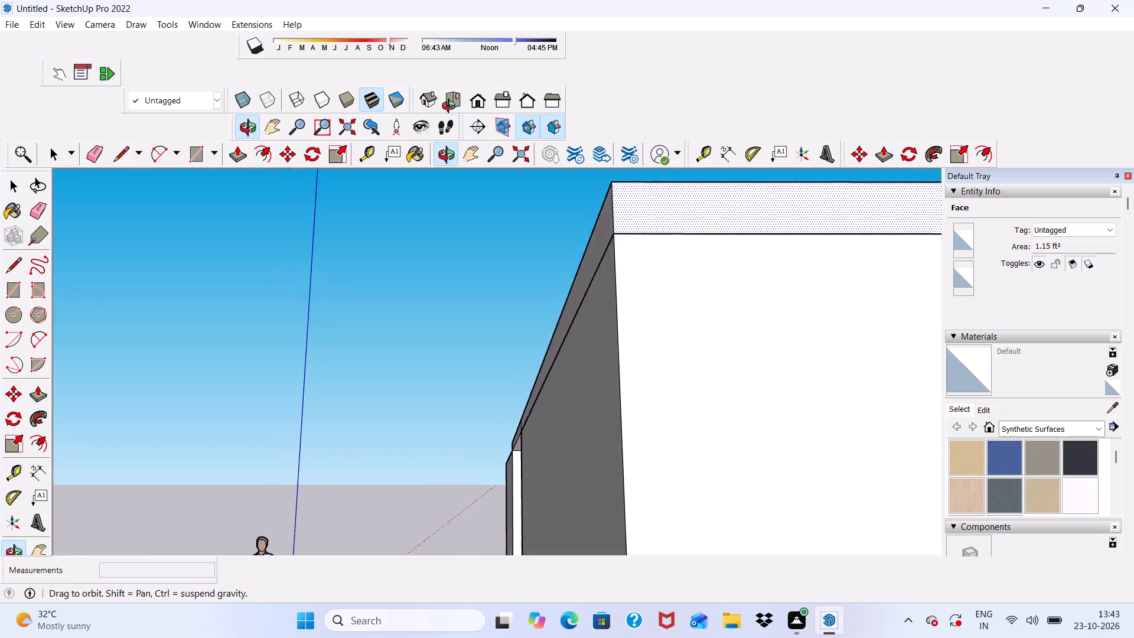
middle_click_drag(451, 108, 490, 187)
left_click(695, 444)
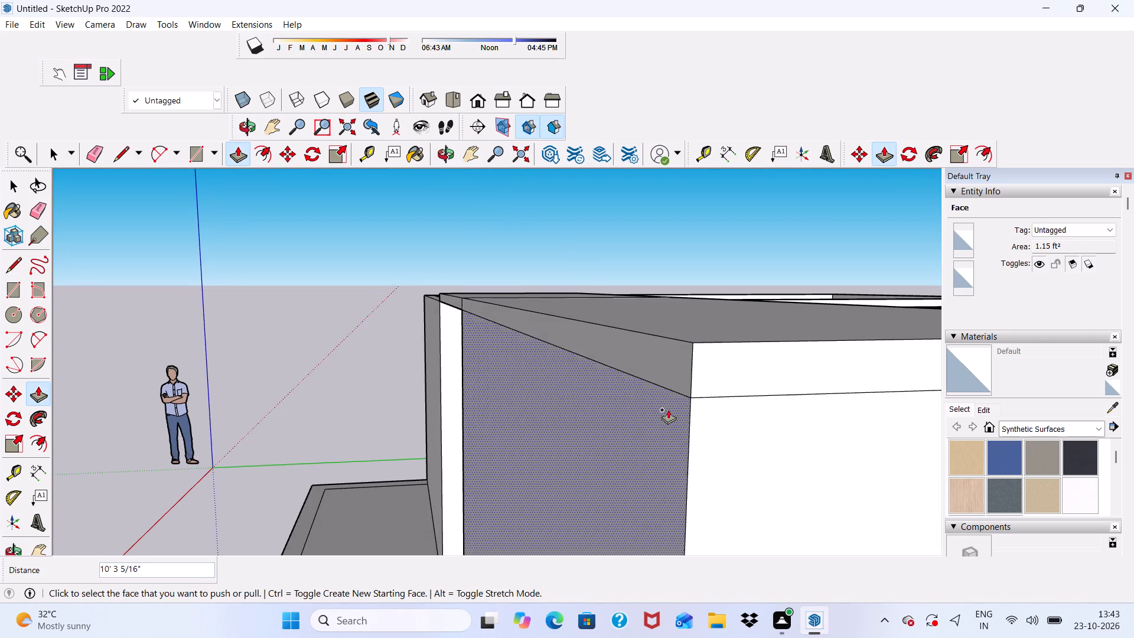
Push/Pull the right slab section's thin rear face about 19' 4" back to the rear outer wall.
scroll(620, 376, "down", 17)
middle_click_drag(735, 347, 525, 445)
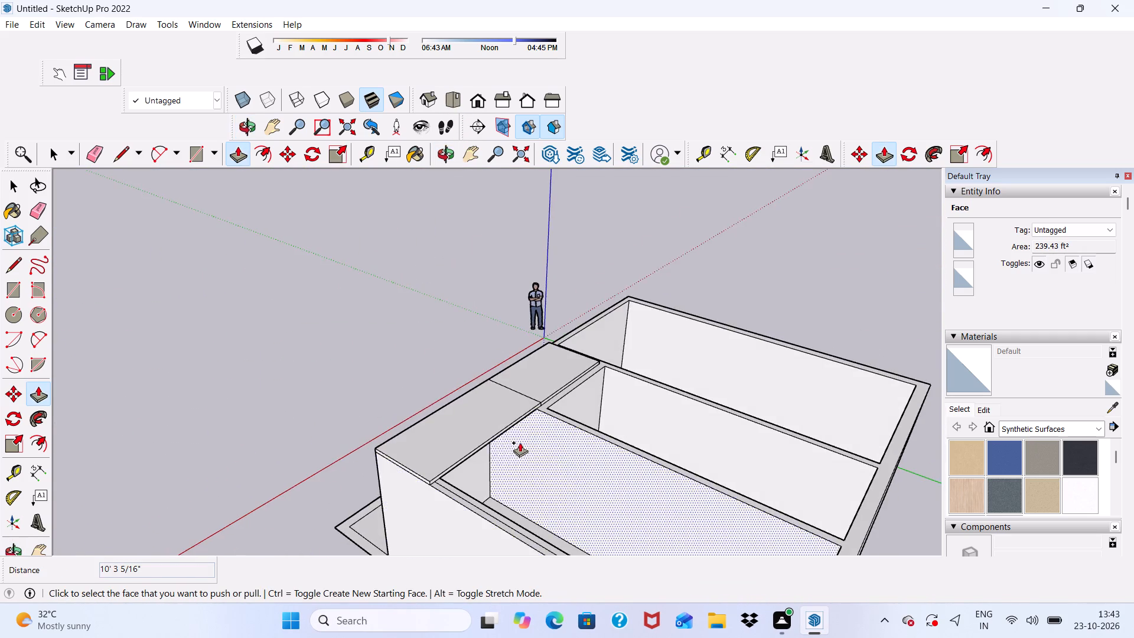
scroll(501, 448, "up", 15)
left_click(308, 491)
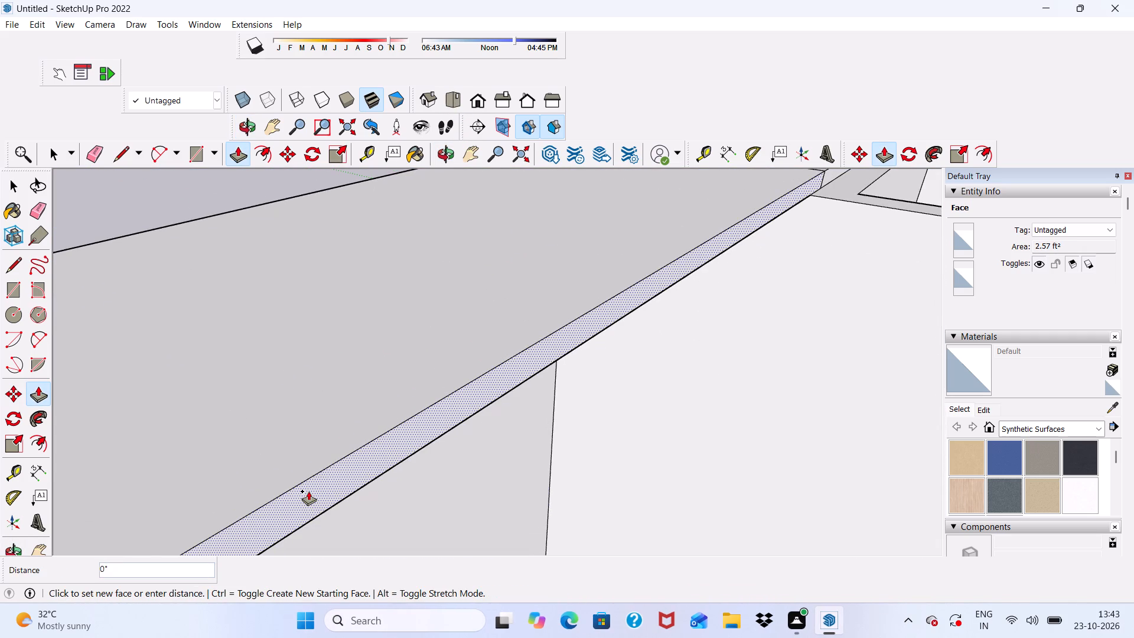
scroll(335, 464, "down", 5)
scroll(472, 320, "down", 14)
scroll(617, 360, "down", 7)
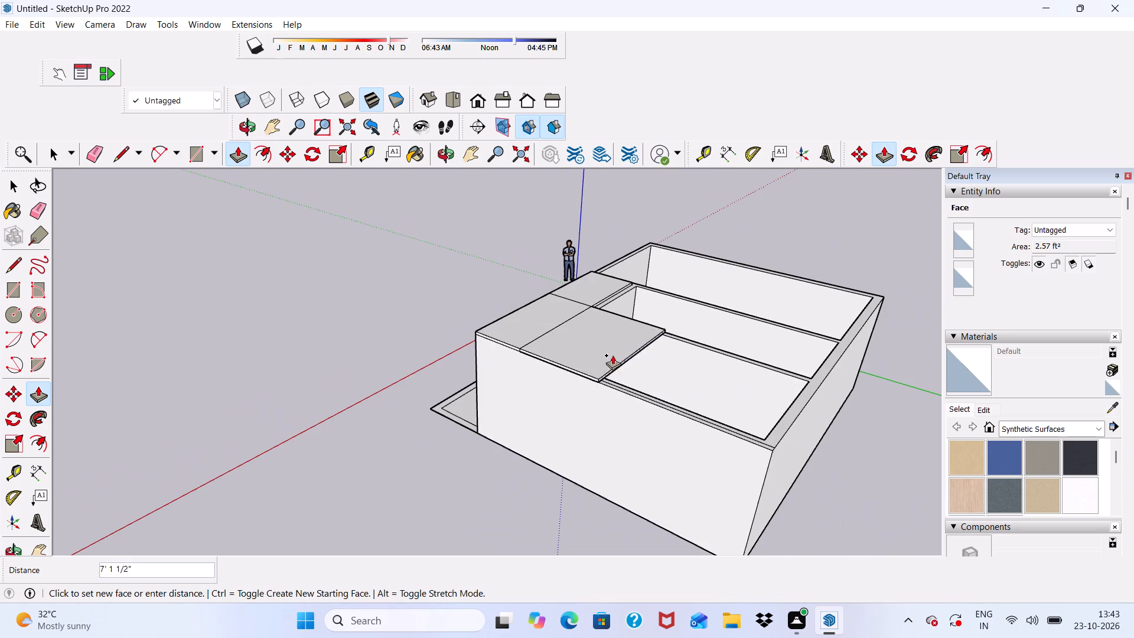
scroll(725, 487, "up", 5)
scroll(806, 437, "up", 4)
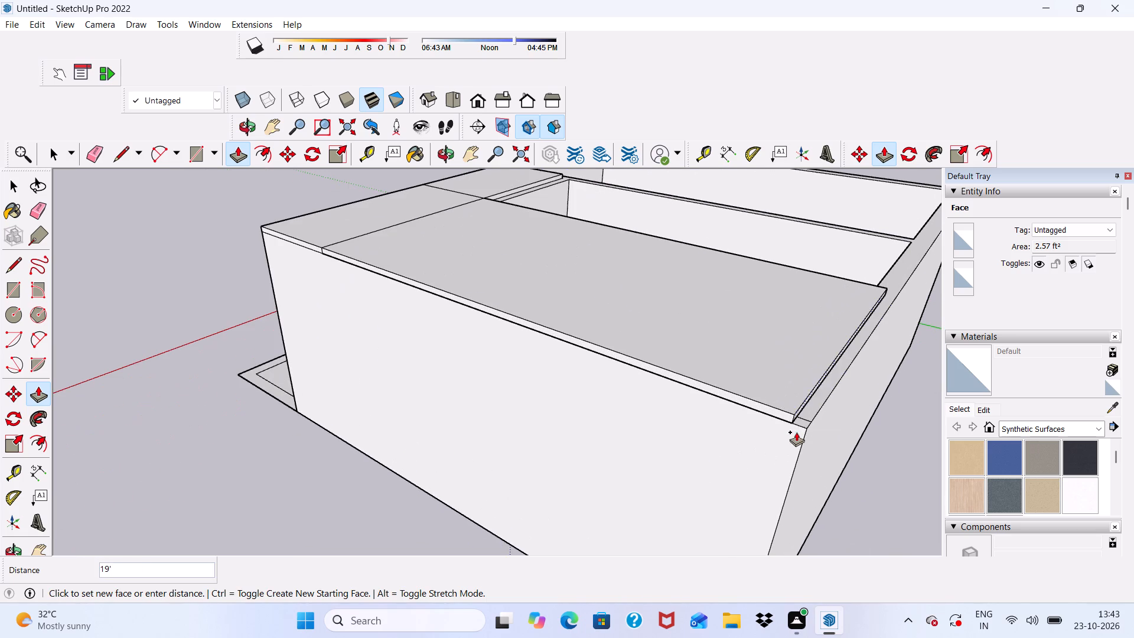
scroll(796, 432, "up", 1)
left_click(808, 429)
Push/Pull the rear slab section's thin left side face about 19' 9" over the remaining rooms to the left outer wall.
scroll(561, 399, "down", 7)
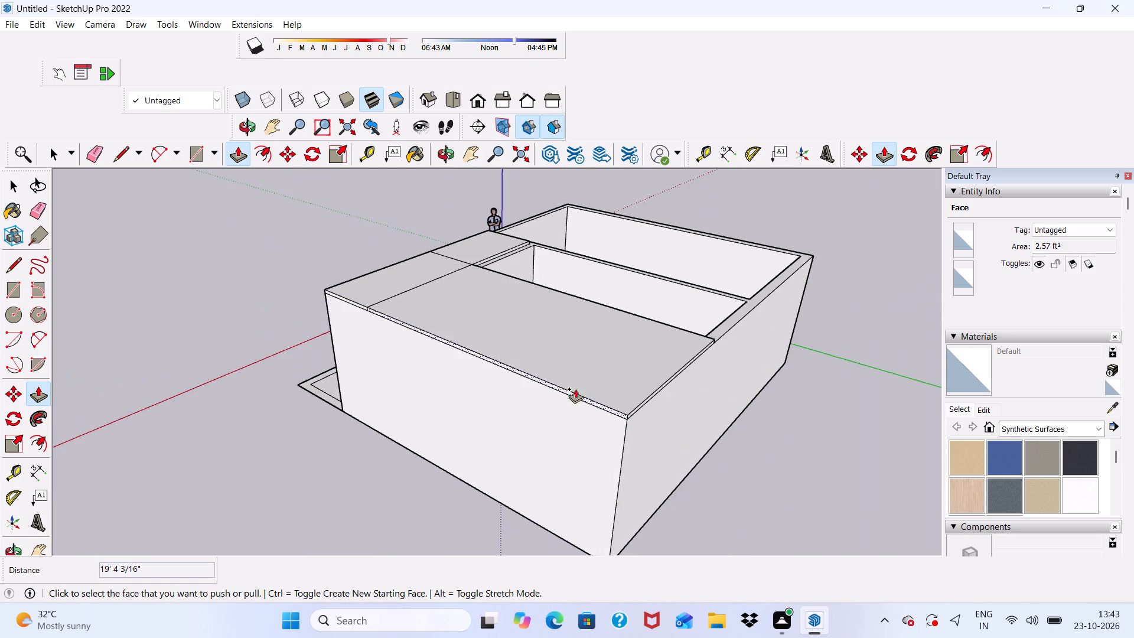
scroll(575, 389, "down", 4)
middle_click_drag(581, 420, 0, 389)
scroll(351, 303, "up", 6)
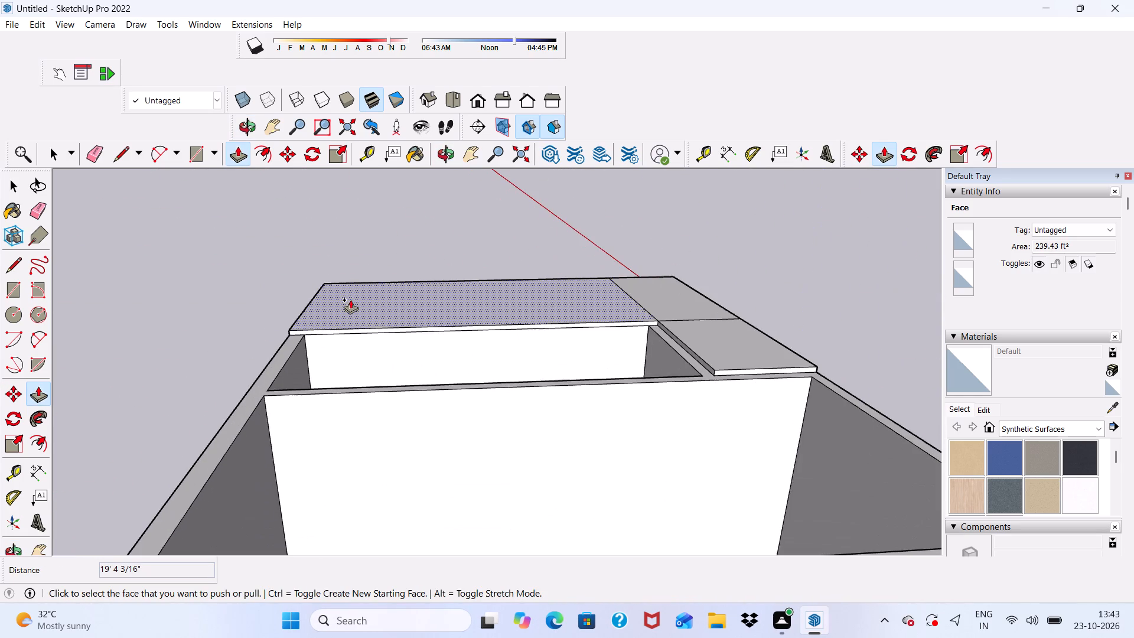
scroll(310, 331, "up", 5)
left_click(310, 331)
scroll(317, 359, "down", 11)
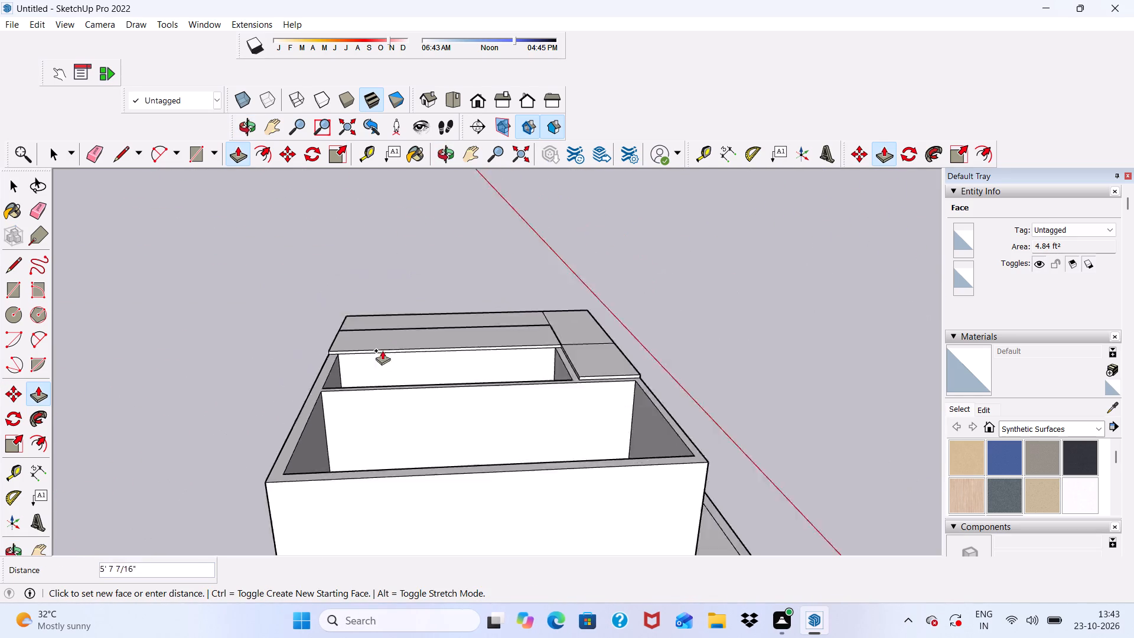
scroll(382, 350, "down", 3)
scroll(355, 441, "up", 3)
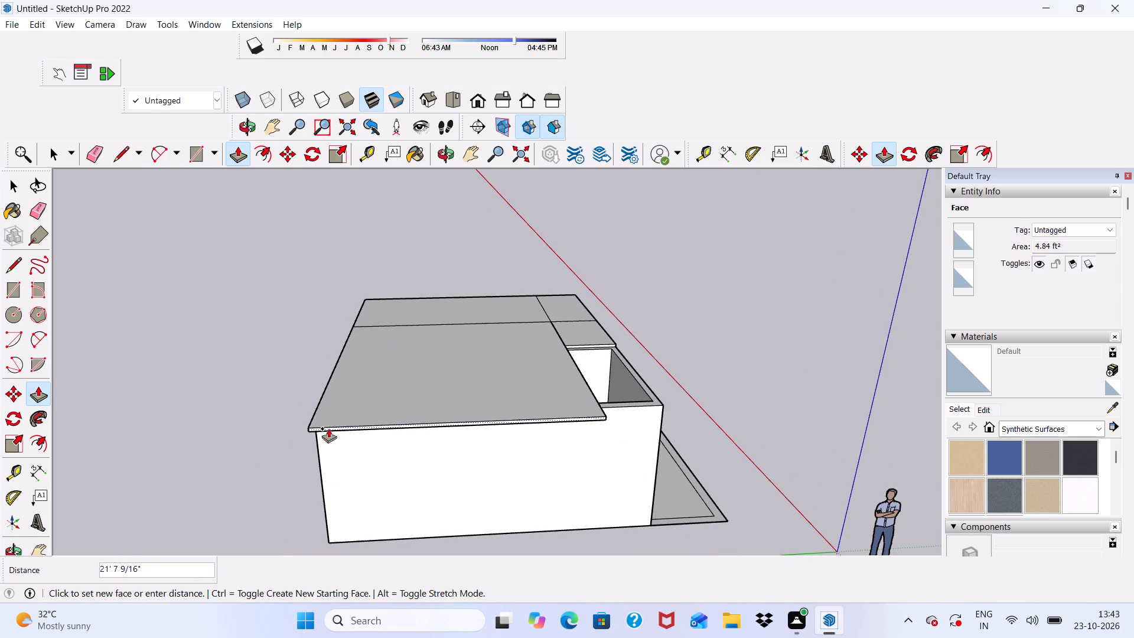
scroll(661, 404, "up", 5)
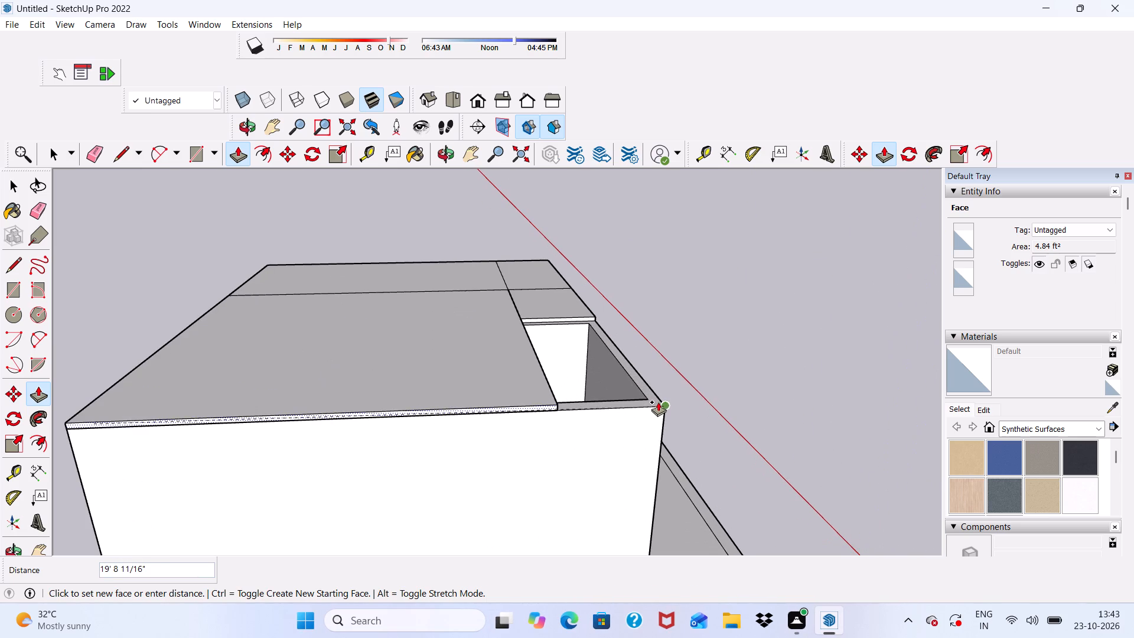
left_click(658, 402)
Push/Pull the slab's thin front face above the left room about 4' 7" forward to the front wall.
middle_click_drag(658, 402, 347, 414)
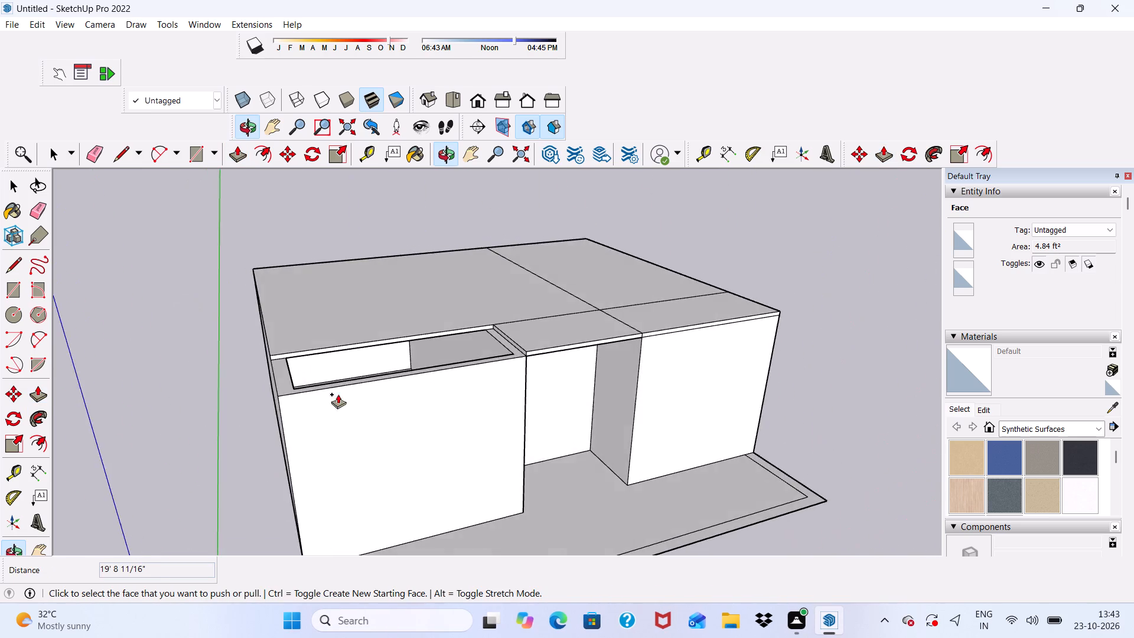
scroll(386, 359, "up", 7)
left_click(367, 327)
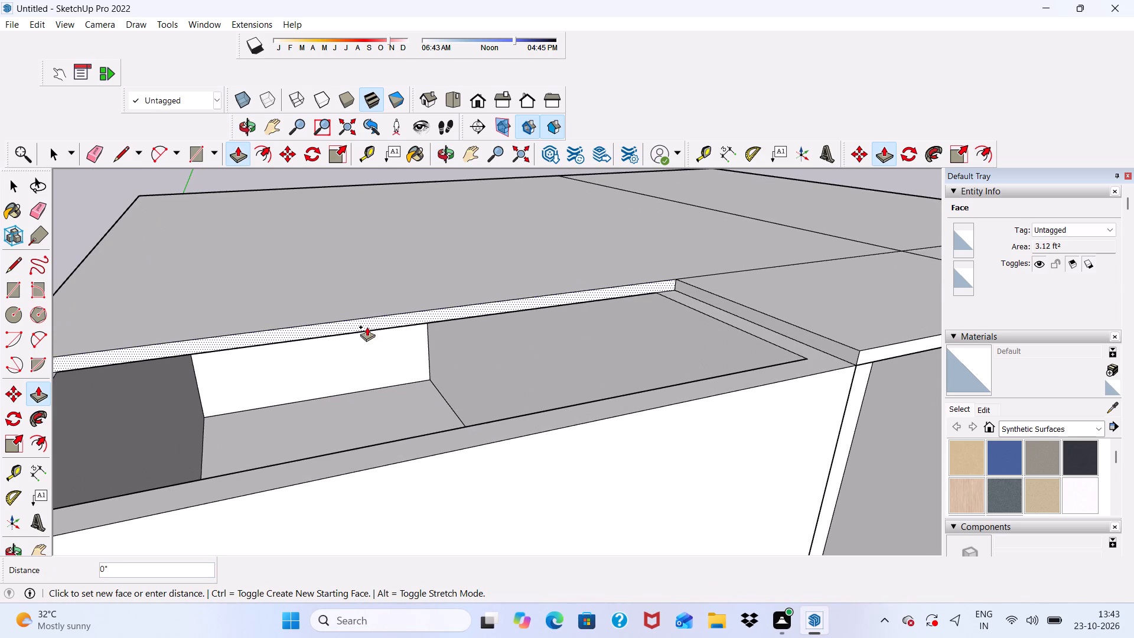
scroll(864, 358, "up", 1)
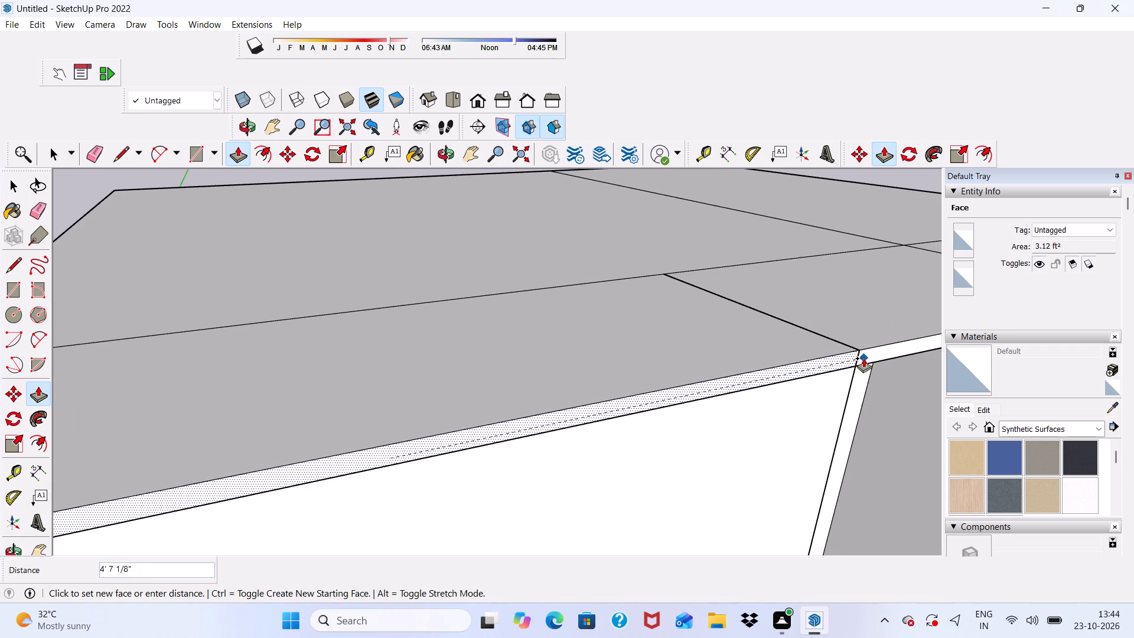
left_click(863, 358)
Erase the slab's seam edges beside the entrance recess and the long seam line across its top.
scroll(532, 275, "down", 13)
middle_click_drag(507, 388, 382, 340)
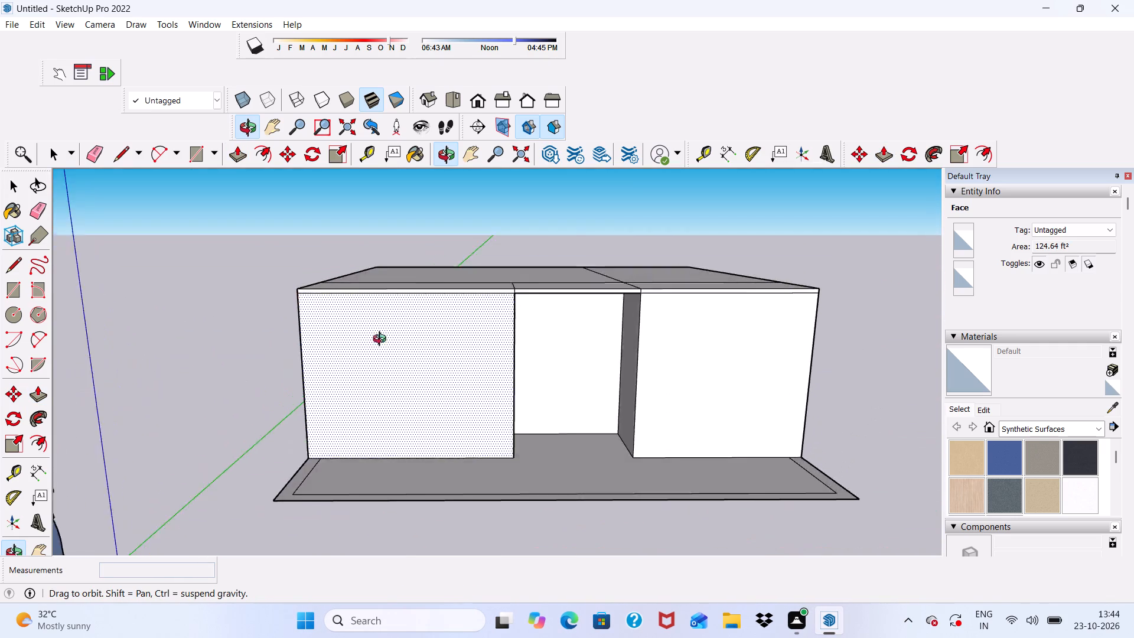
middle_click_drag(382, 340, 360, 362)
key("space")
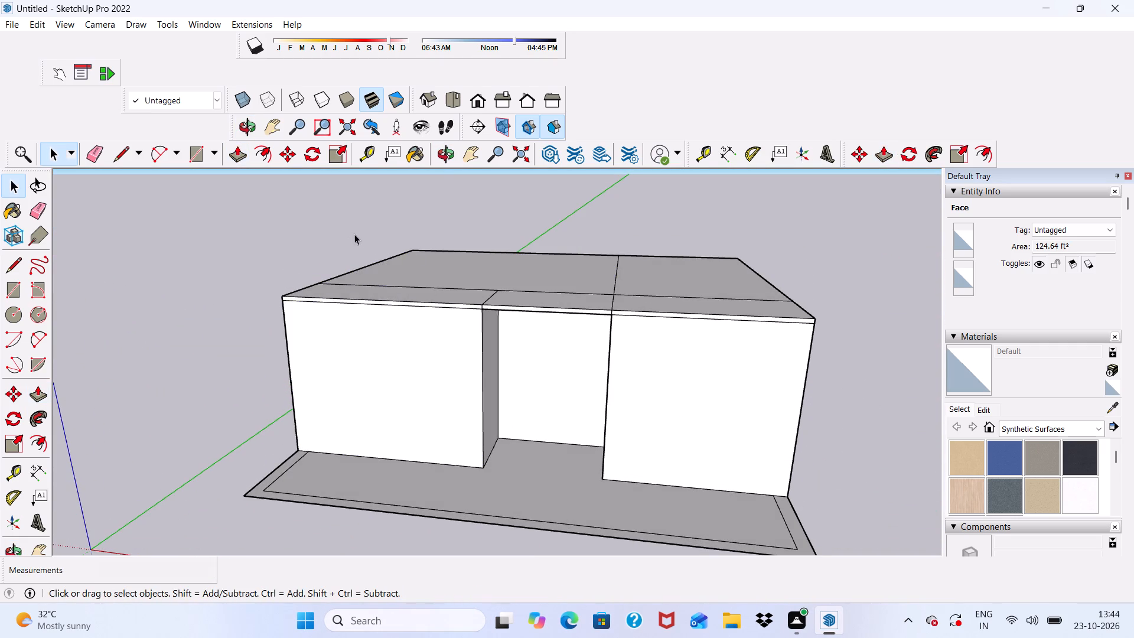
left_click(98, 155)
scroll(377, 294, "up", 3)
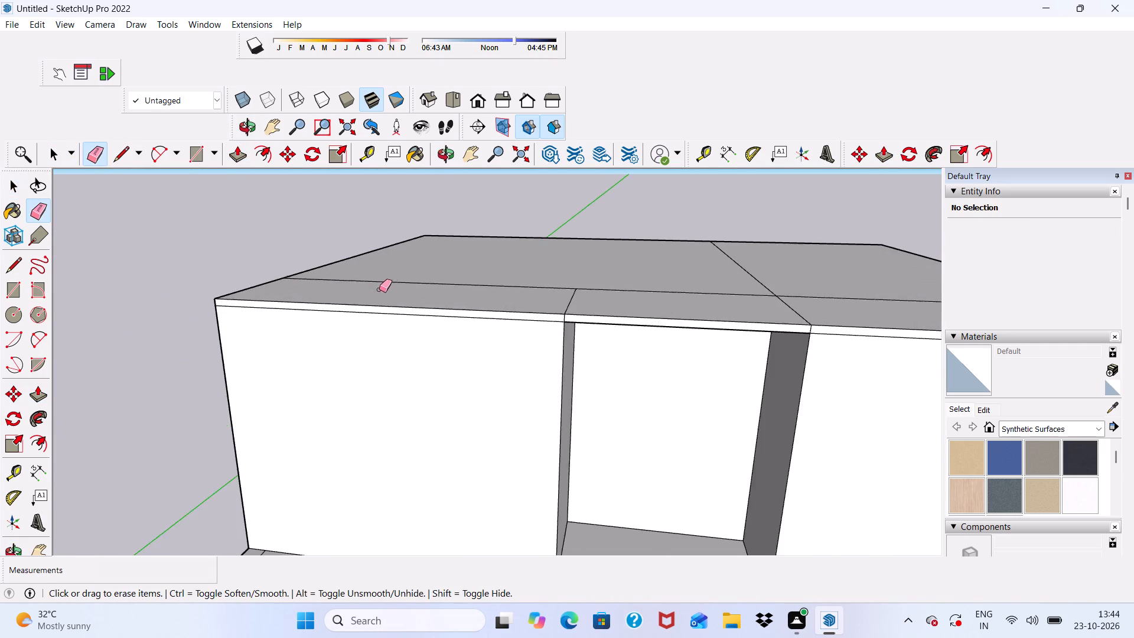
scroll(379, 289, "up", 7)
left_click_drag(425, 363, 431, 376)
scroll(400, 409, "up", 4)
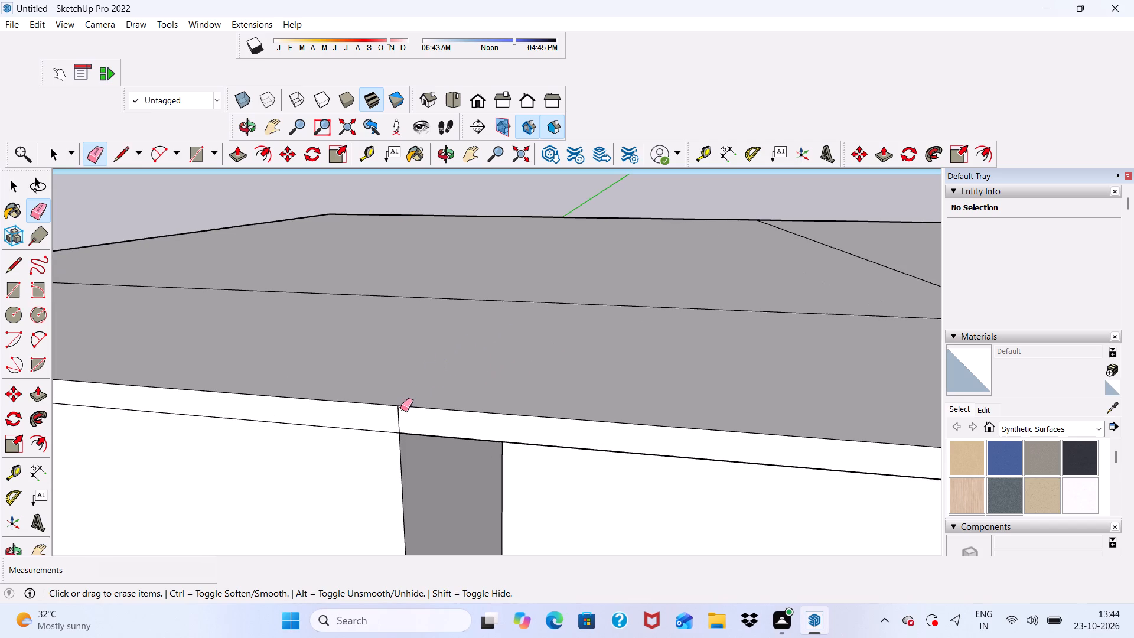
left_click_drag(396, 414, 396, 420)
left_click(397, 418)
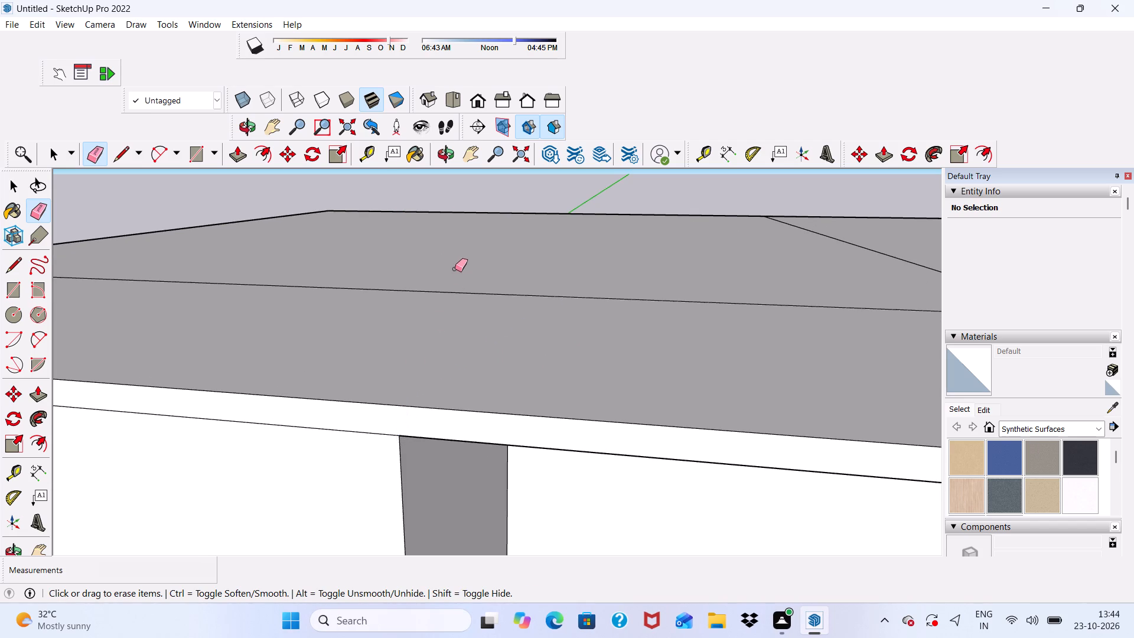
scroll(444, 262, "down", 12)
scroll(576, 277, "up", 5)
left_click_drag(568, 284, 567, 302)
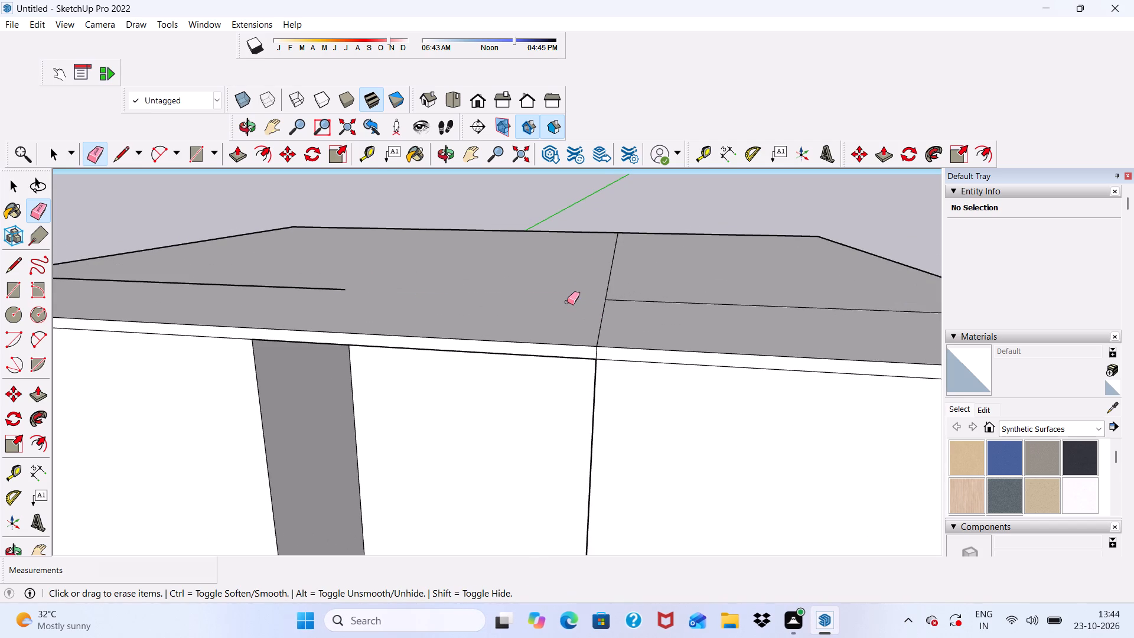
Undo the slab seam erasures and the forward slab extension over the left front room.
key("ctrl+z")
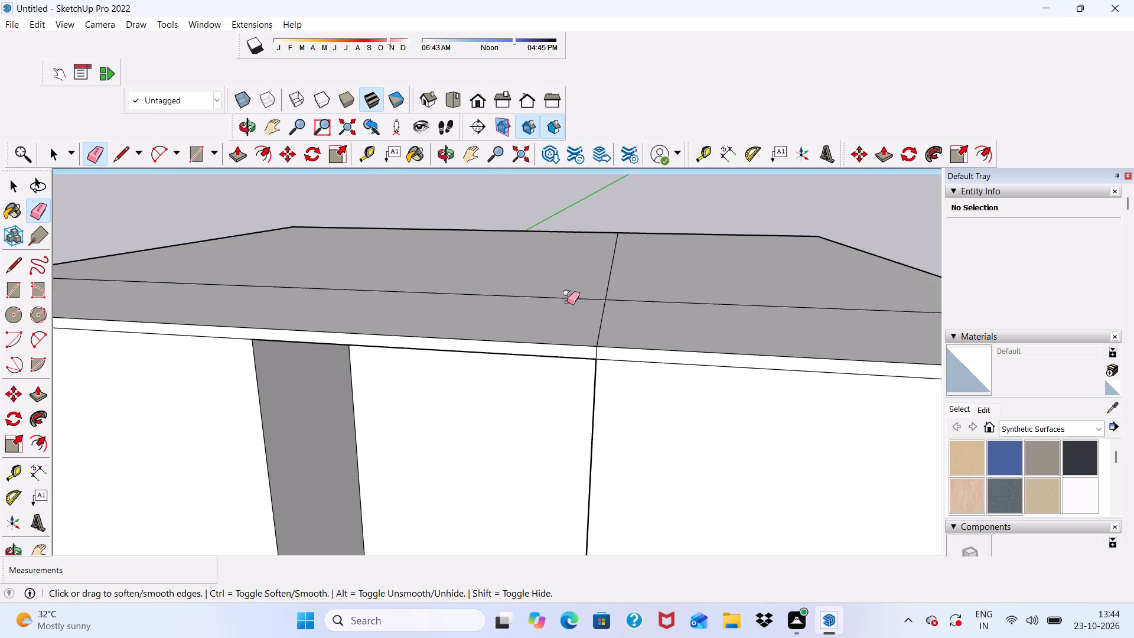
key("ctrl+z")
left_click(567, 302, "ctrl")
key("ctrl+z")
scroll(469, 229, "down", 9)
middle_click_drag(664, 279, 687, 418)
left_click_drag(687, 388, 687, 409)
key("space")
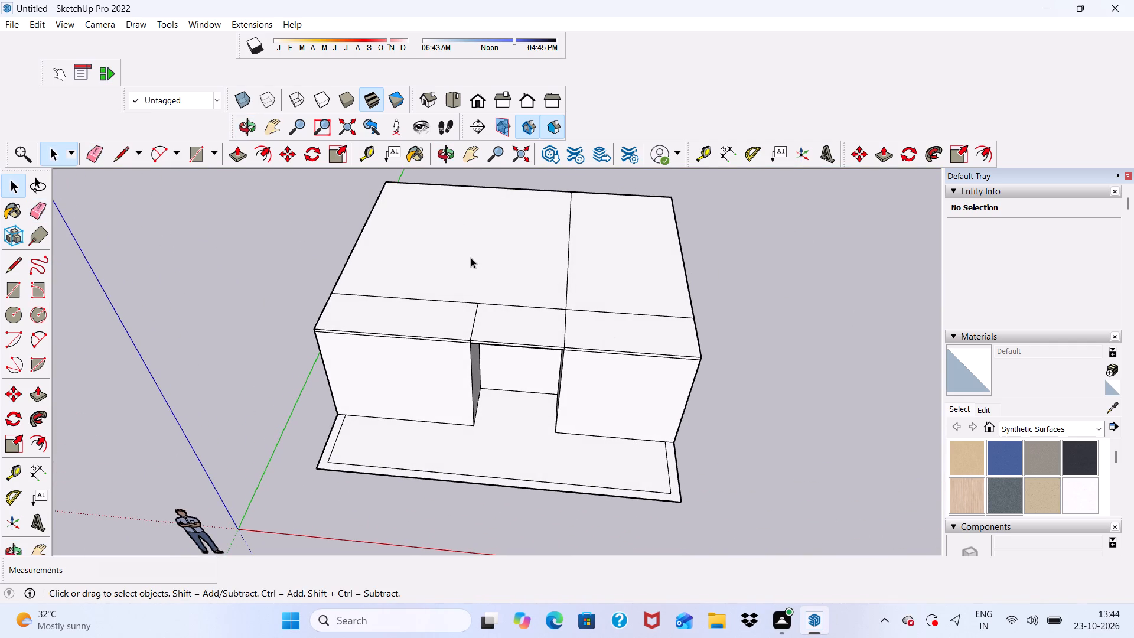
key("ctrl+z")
Push/Pull the slab's thin front face above the left front room about 4' 7" forward to the front wall.
scroll(438, 291, "up", 5)
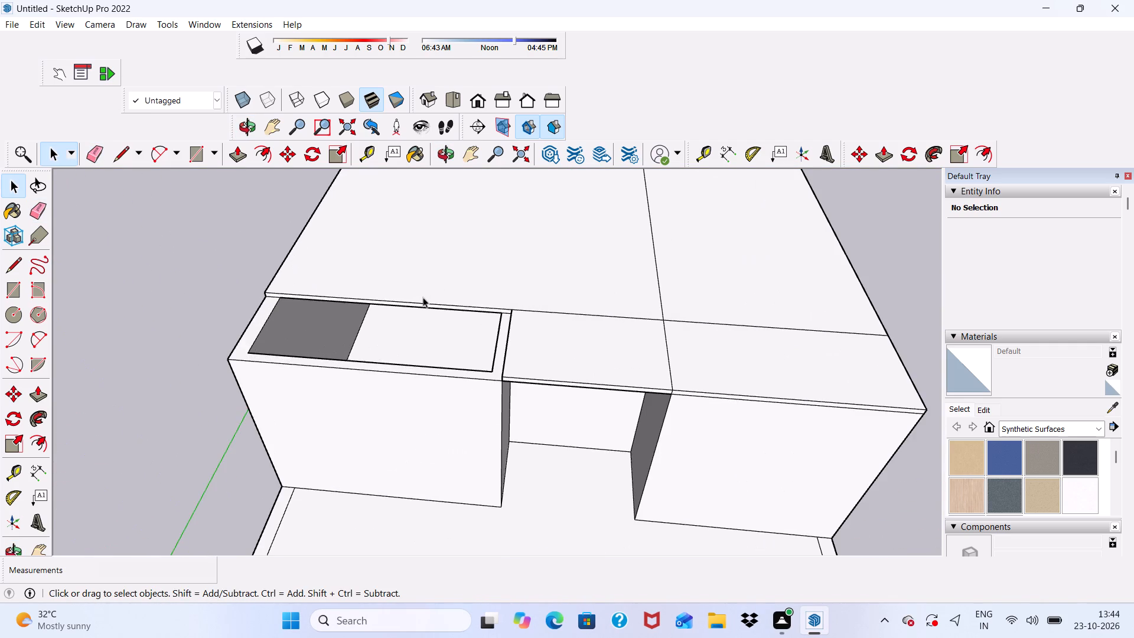
scroll(419, 304, "up", 10)
left_click(393, 304)
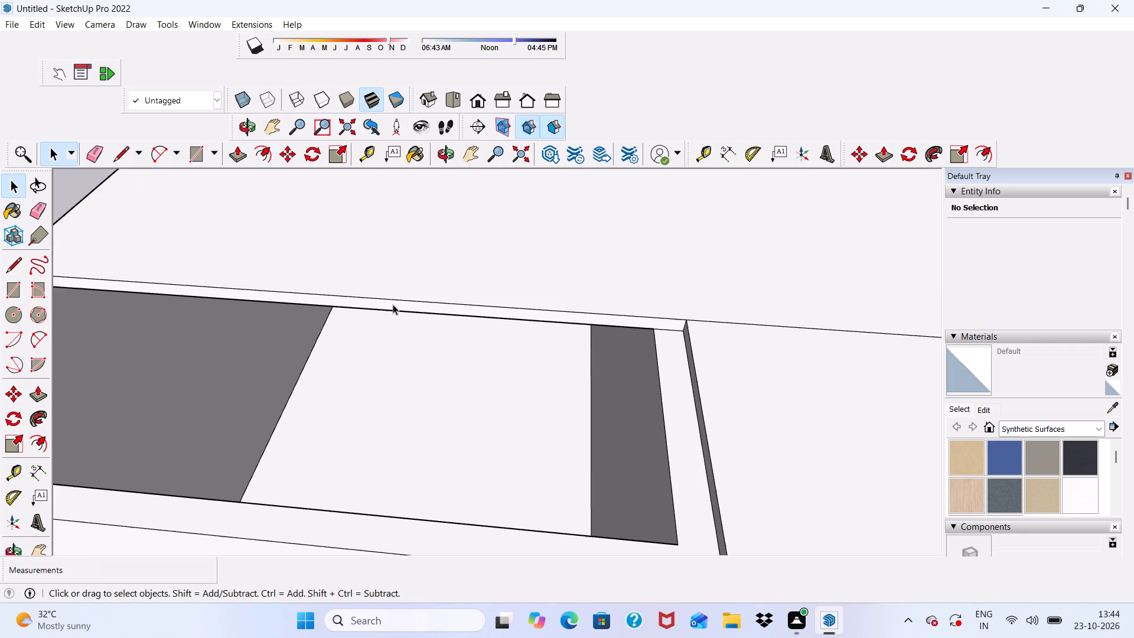
left_click(234, 146)
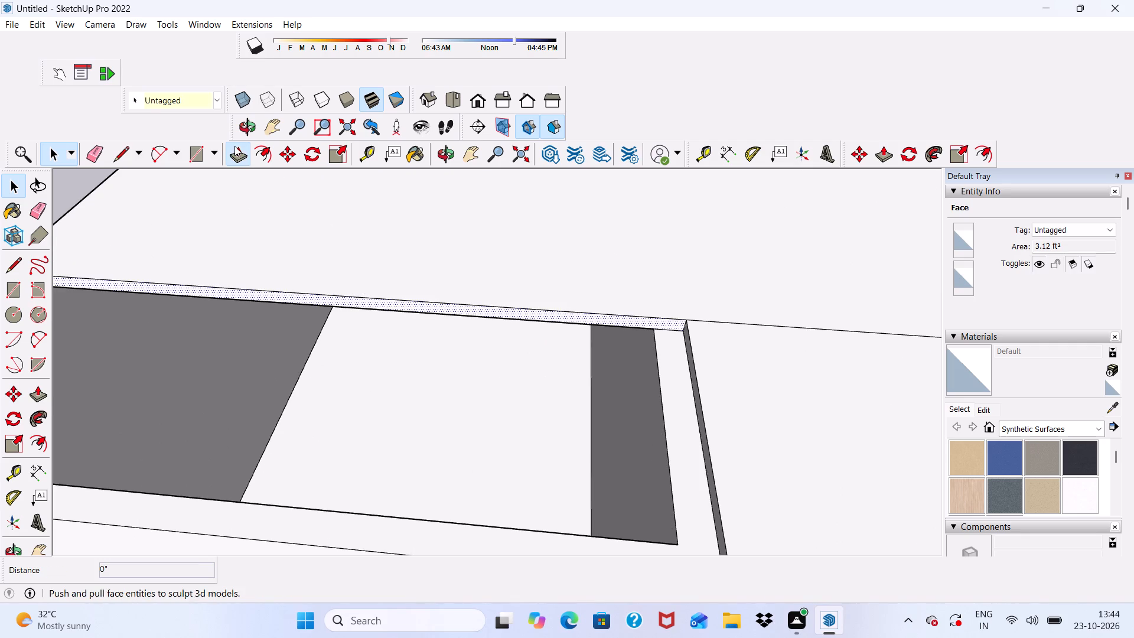
scroll(343, 328, "up", 2)
left_click(338, 282)
scroll(358, 354, "down", 5)
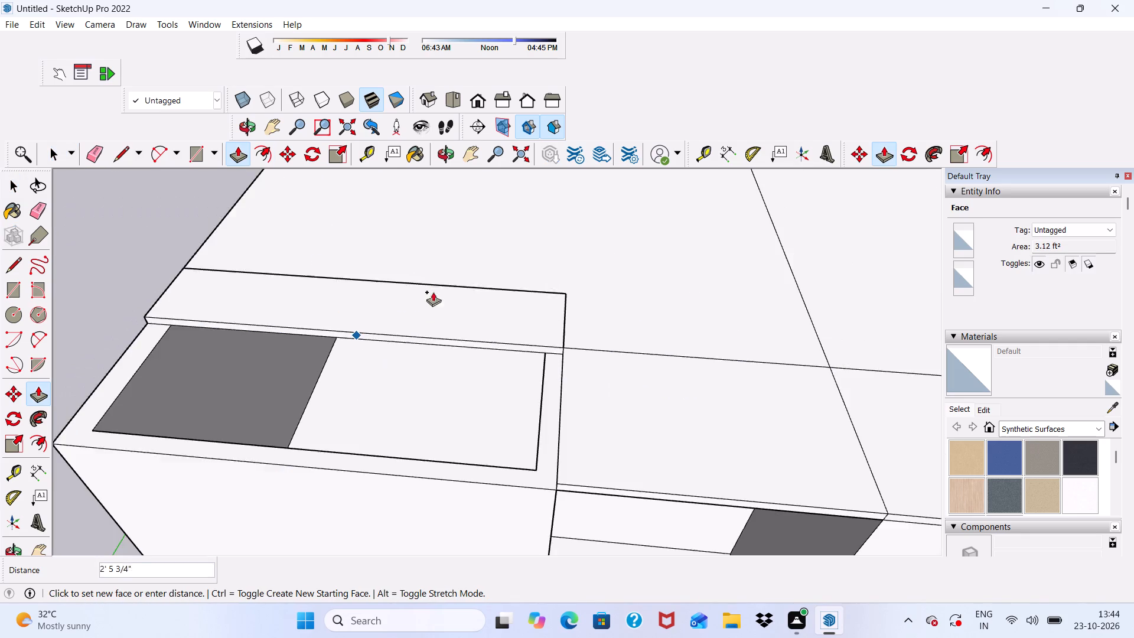
scroll(414, 276, "down", 5)
scroll(530, 395, "up", 4)
left_click(530, 395)
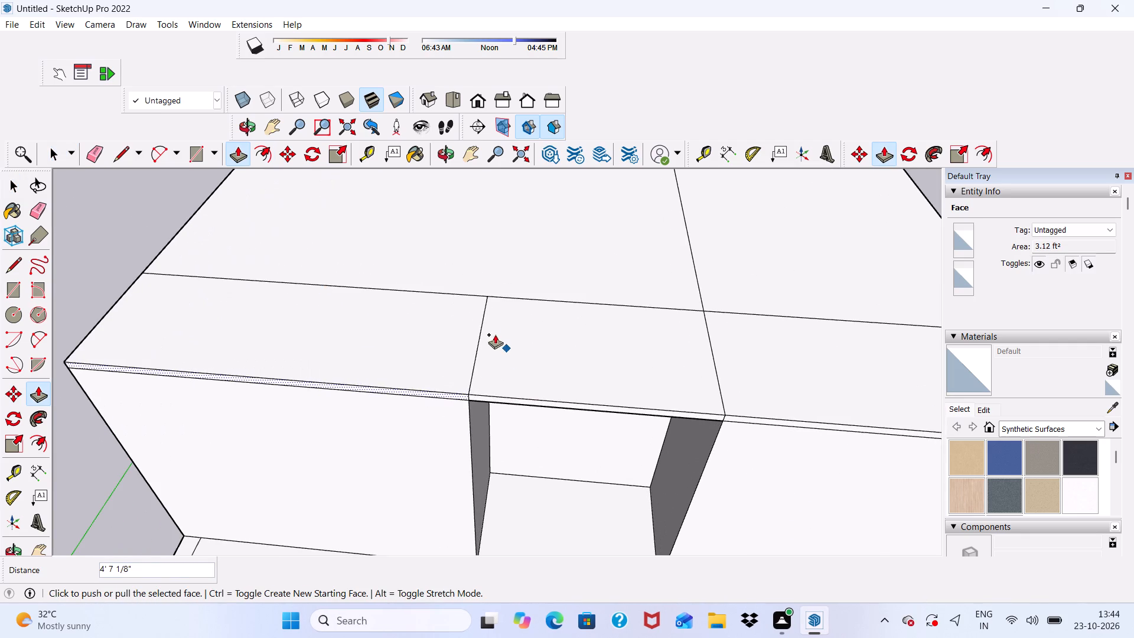
key("space")
Offset the outline of the large rear-left section on the slab top 9" inward.
left_click(267, 151)
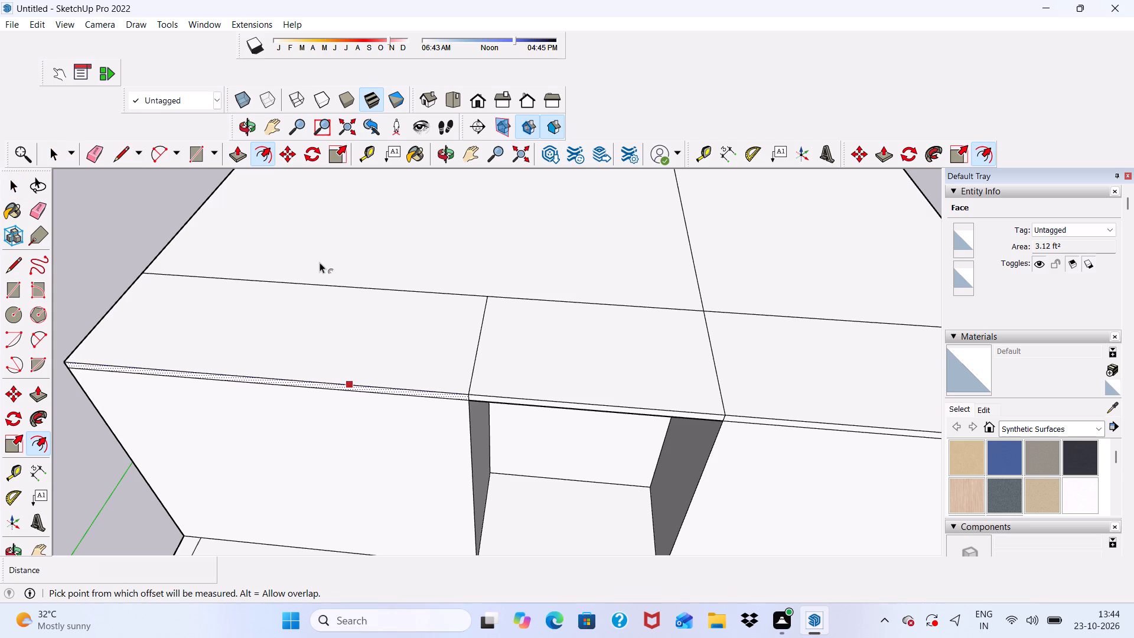
key("space")
left_click(331, 255)
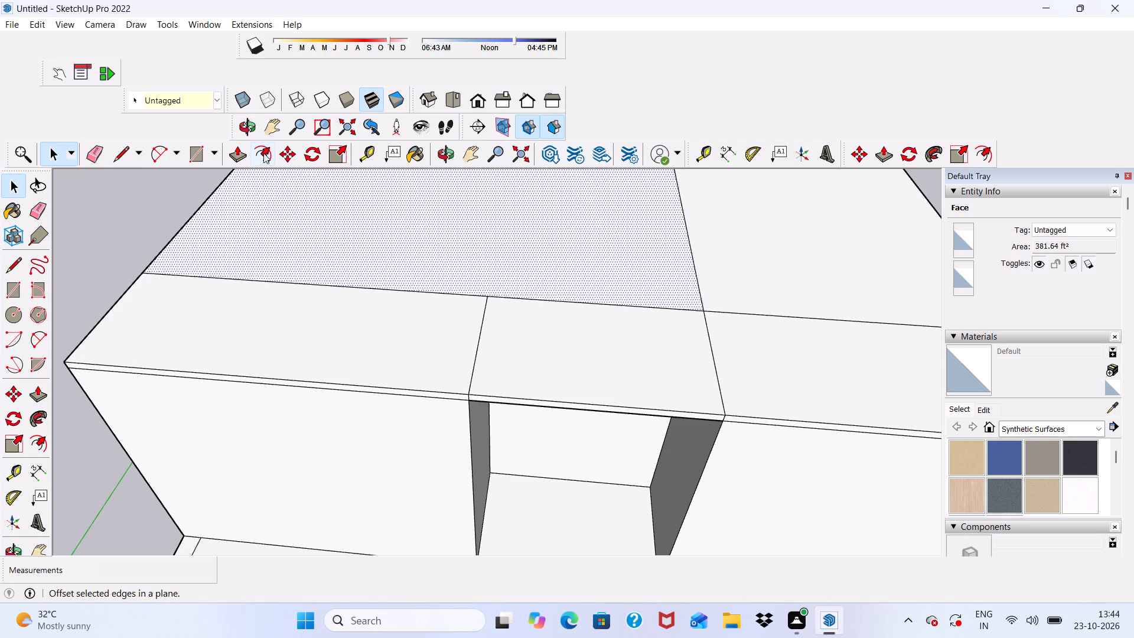
left_click(263, 154)
left_click(313, 277)
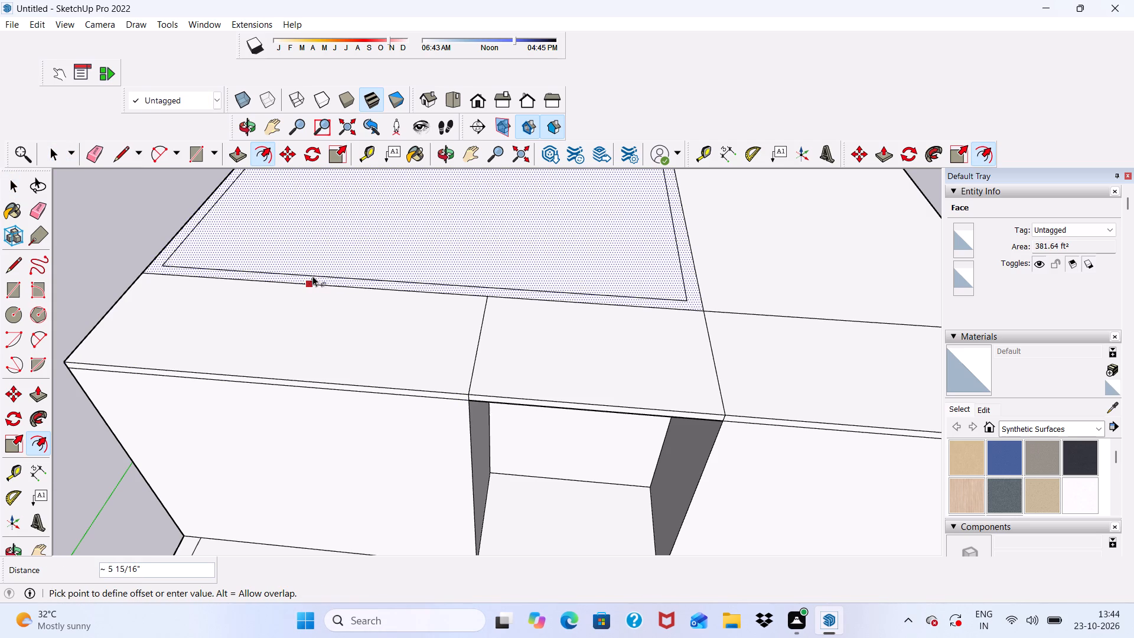
key("9")
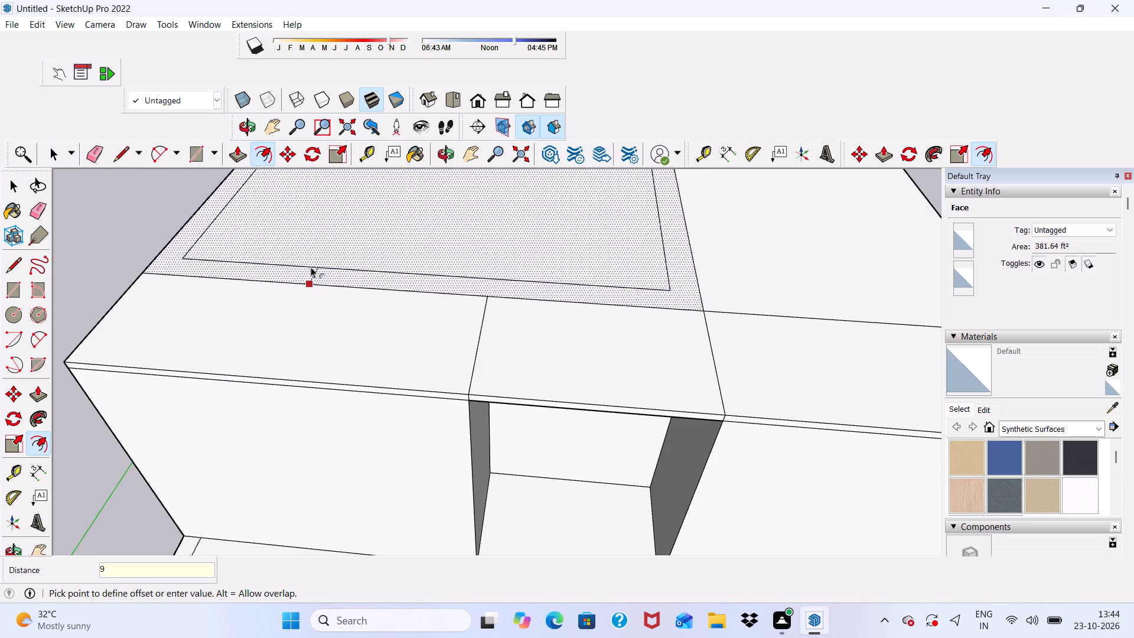
key("shift+quotedbl")
key("Return")
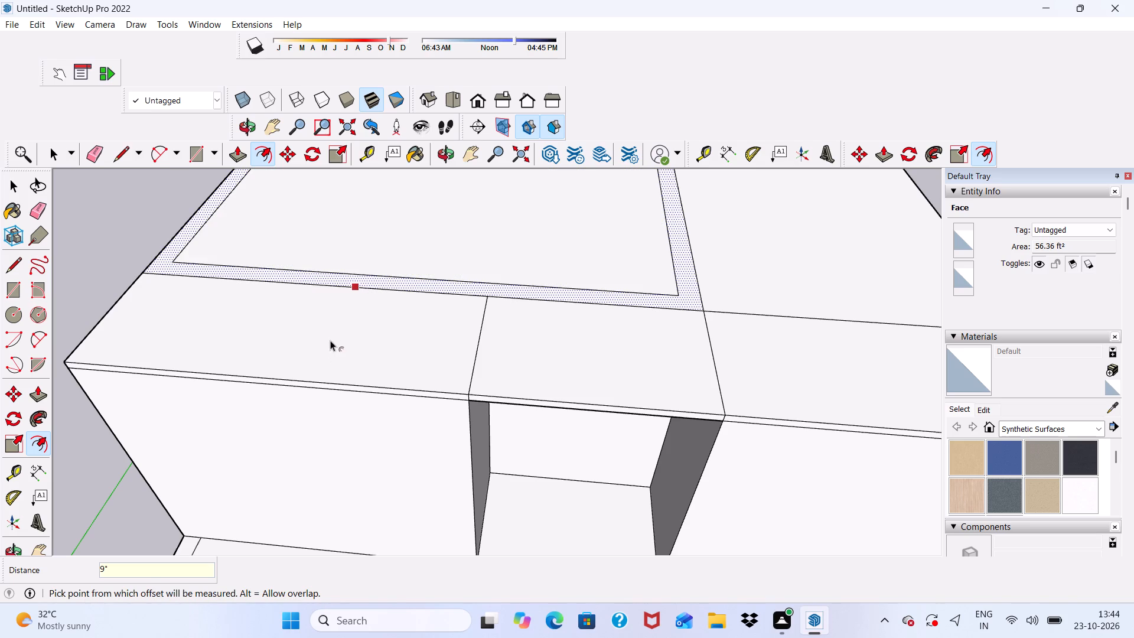
key("space")
Offset the outline of the front-left section on the slab top 9" inward.
left_click(330, 340)
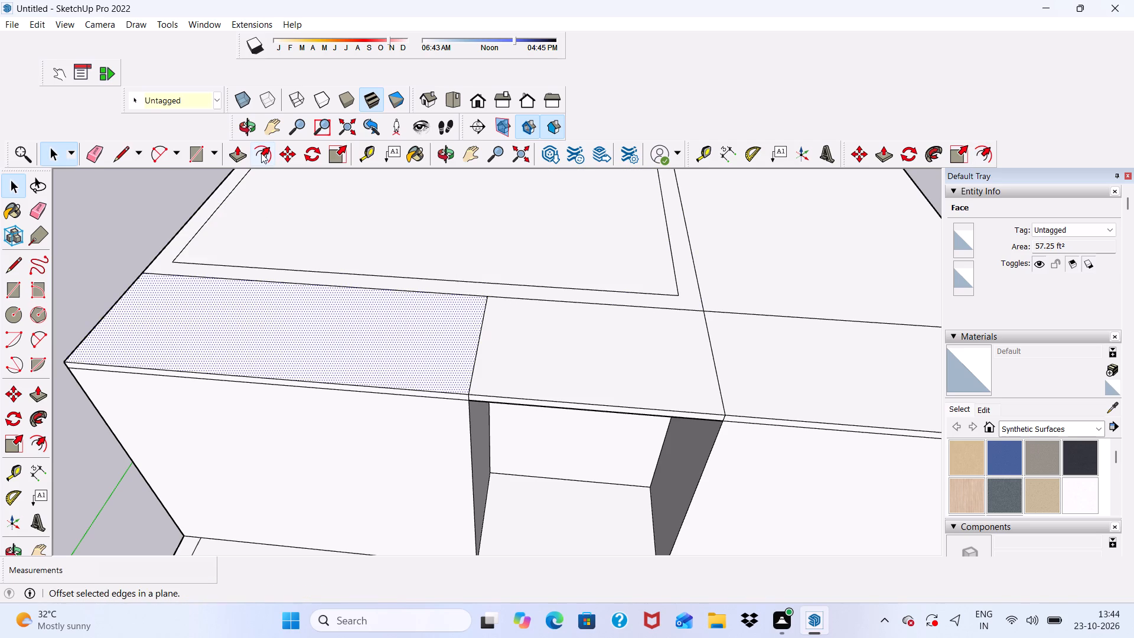
left_click(261, 153)
left_click(219, 372)
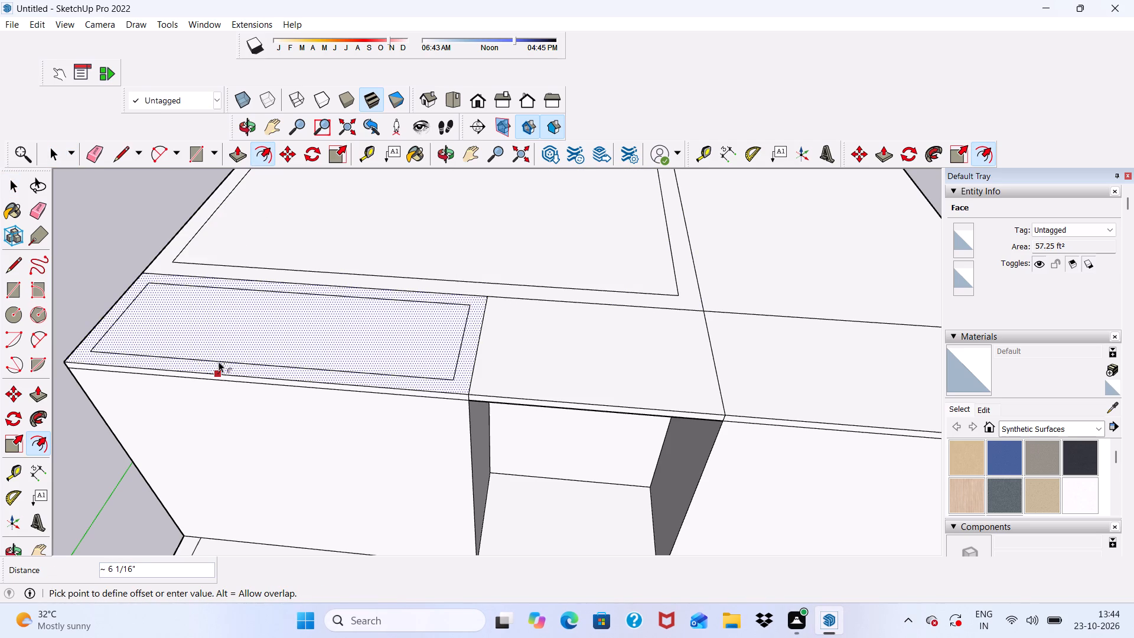
type("9\"")
key("Return")
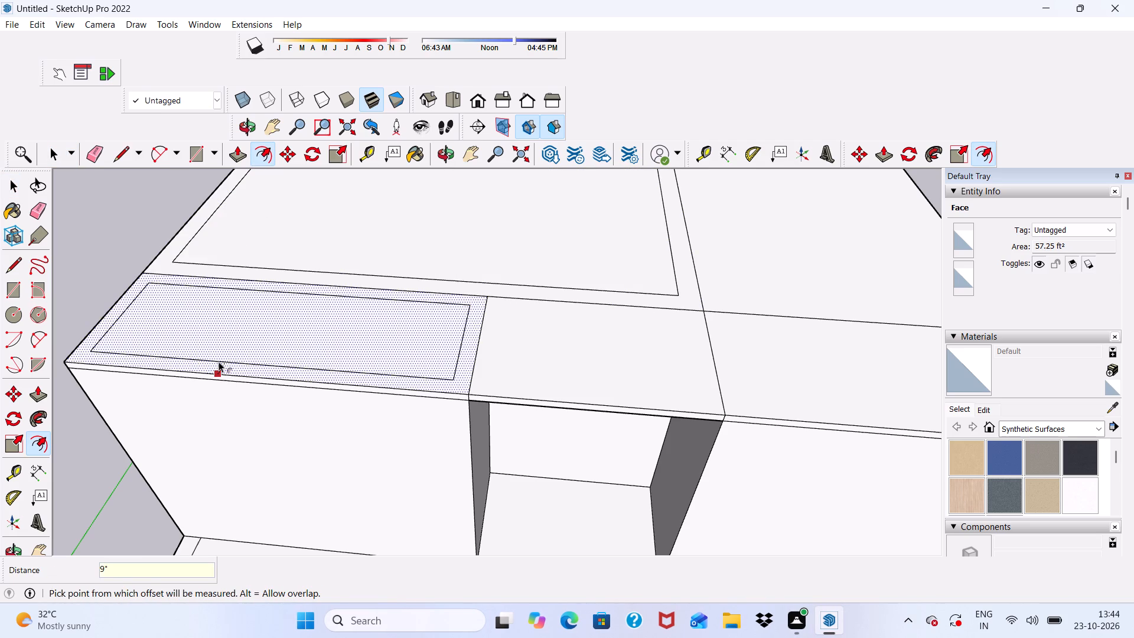
scroll(219, 362, "down", 4)
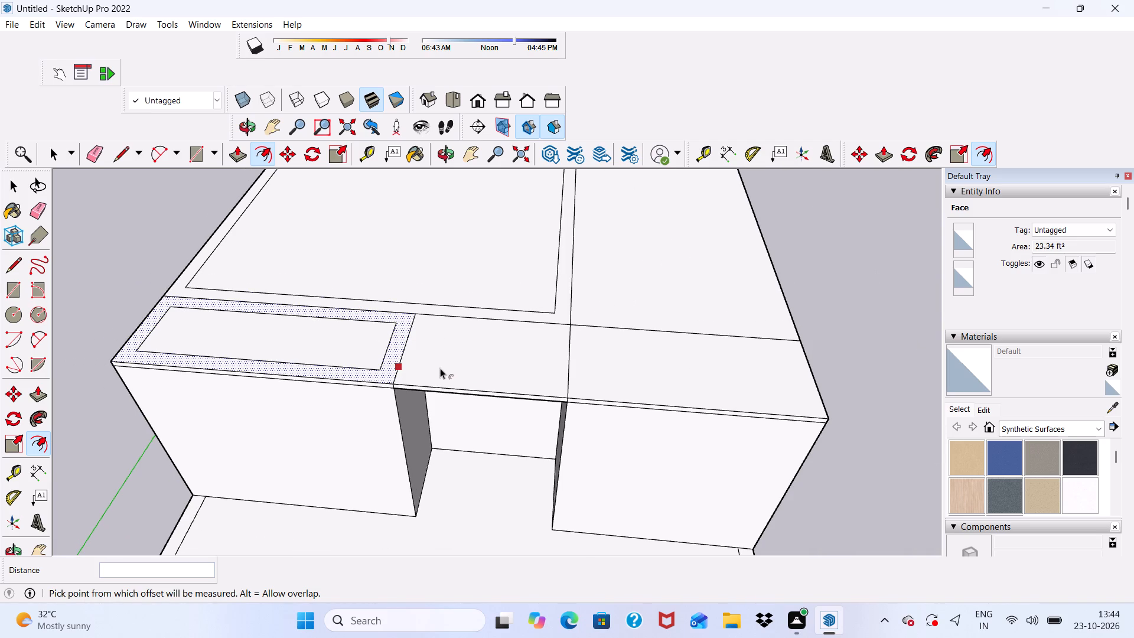
left_click(439, 367)
key("space")
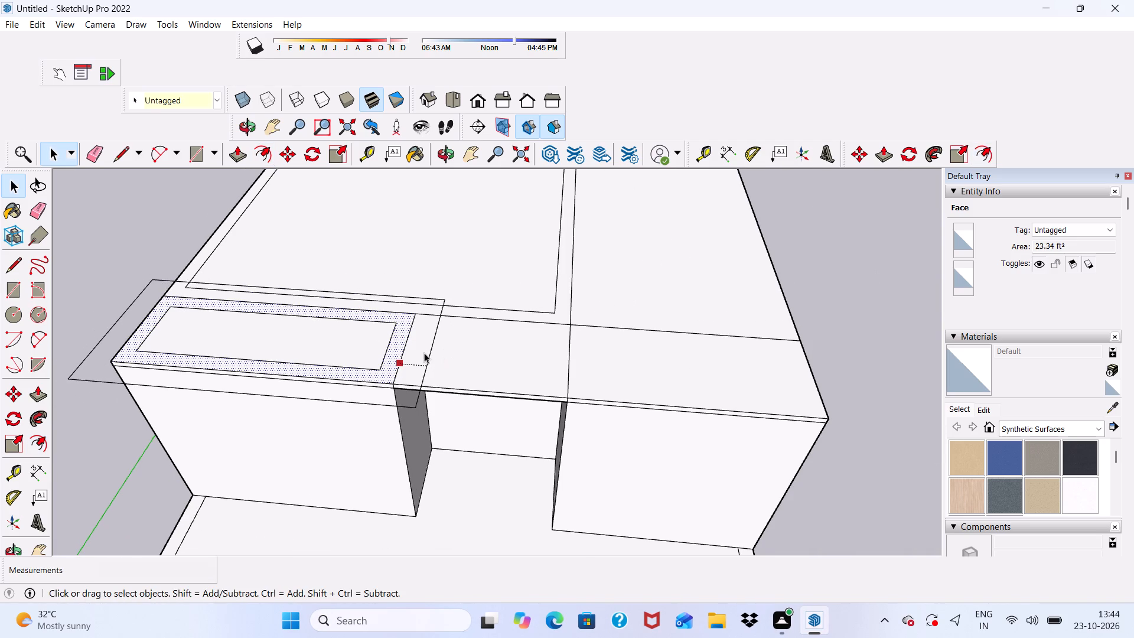
Offset the outline of the slab-top section above the entrance recess 9" inward.
left_click(503, 373)
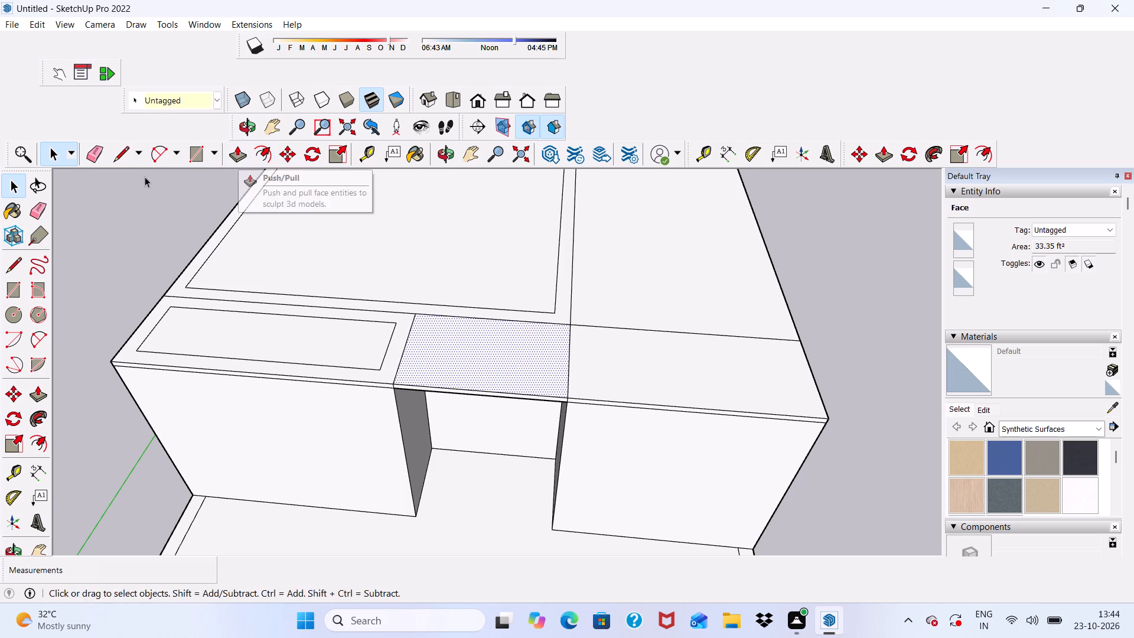
left_click(265, 158)
left_click(454, 379)
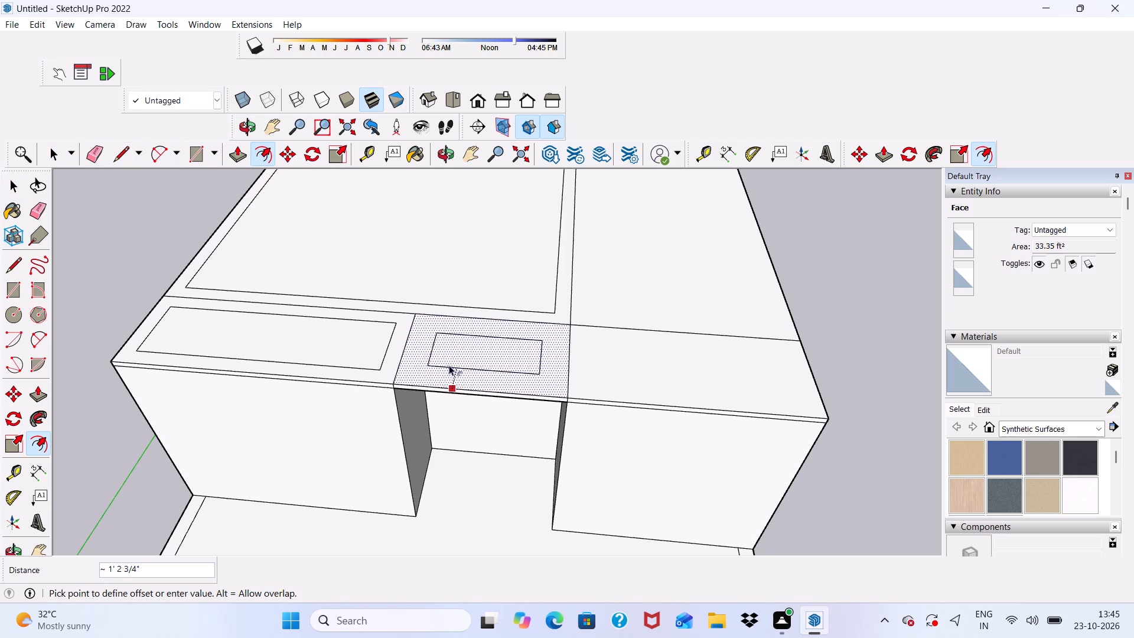
type("9\"")
key("Return")
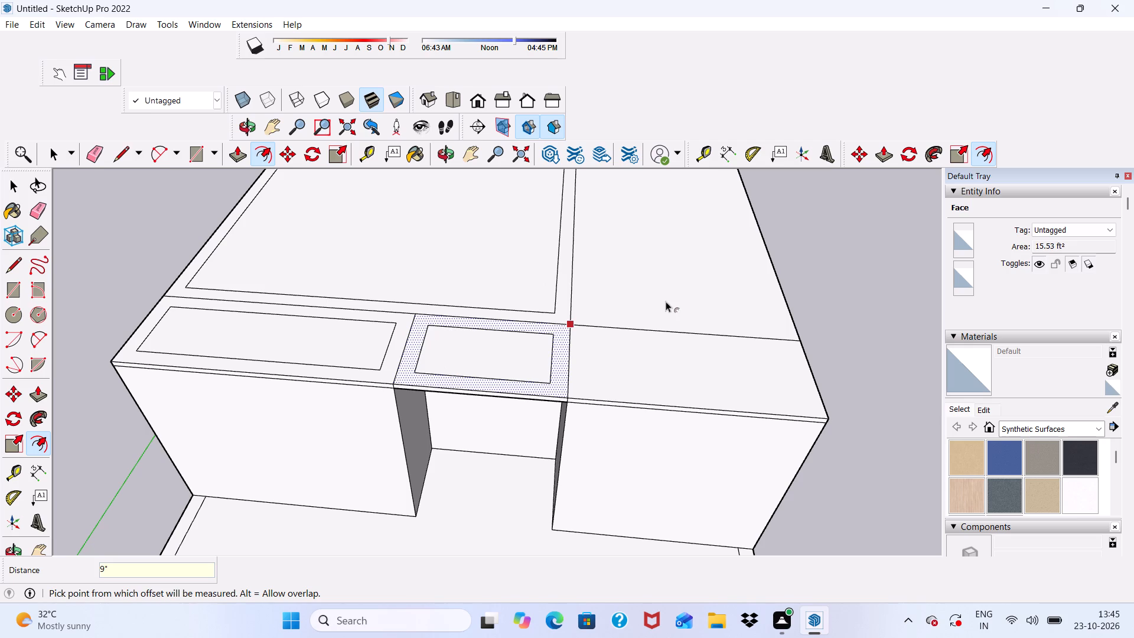
key("space")
Offset the outline of the front-right section on the slab top 9" inward.
left_click(579, 366)
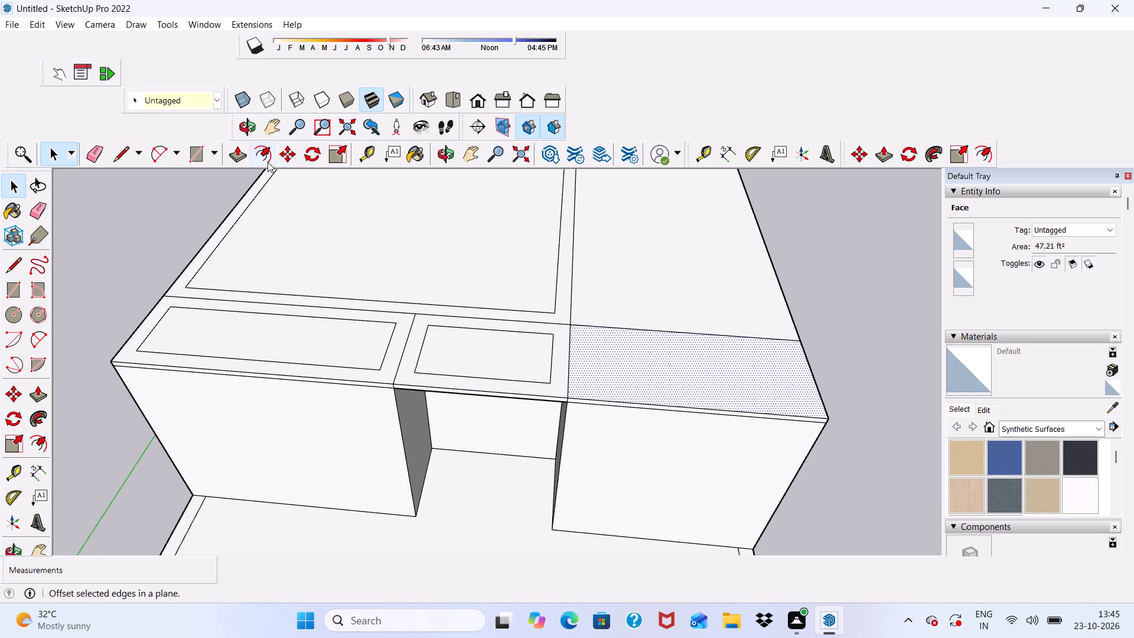
left_click(265, 151)
left_click(607, 393)
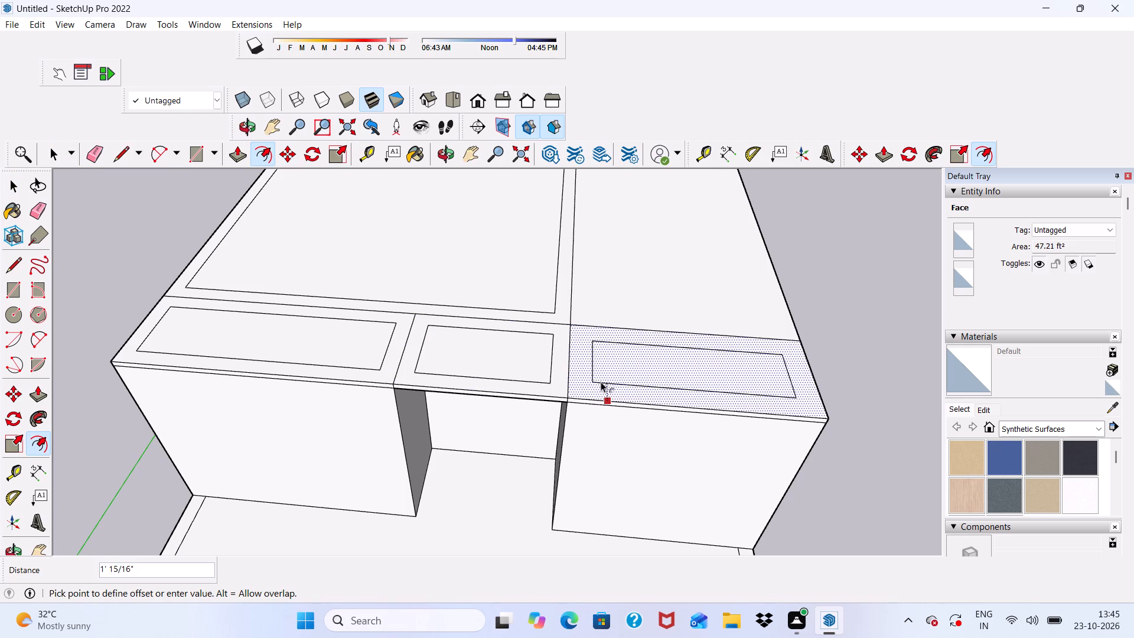
type("9\"")
key("Return")
key("space")
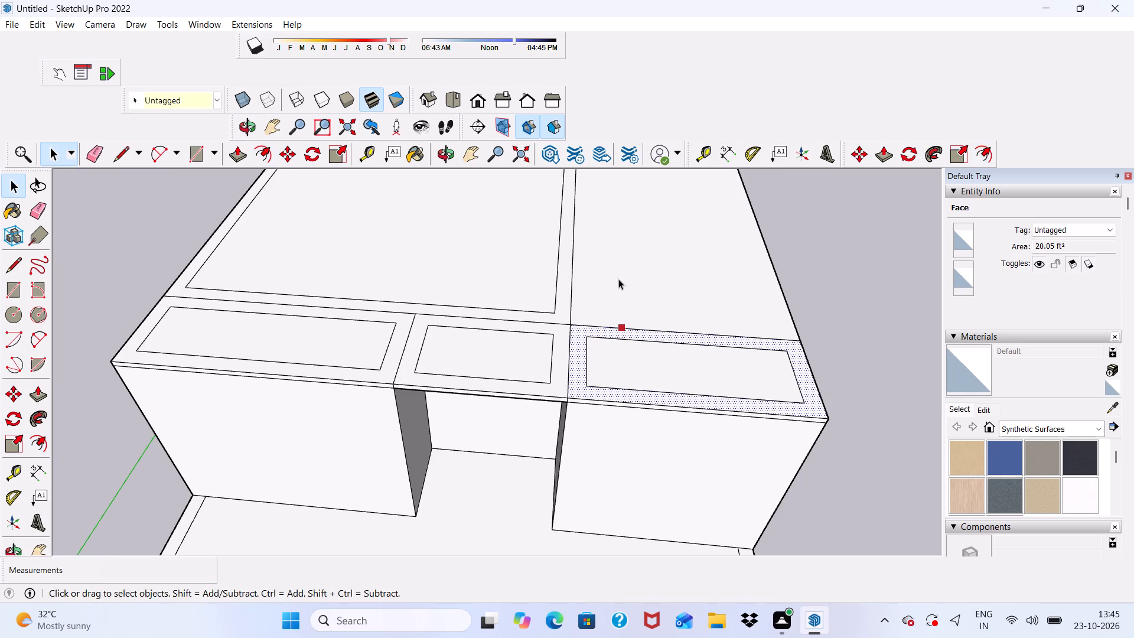
Offset the outline of the rear-right section on the slab top 9" inward.
left_click(618, 279)
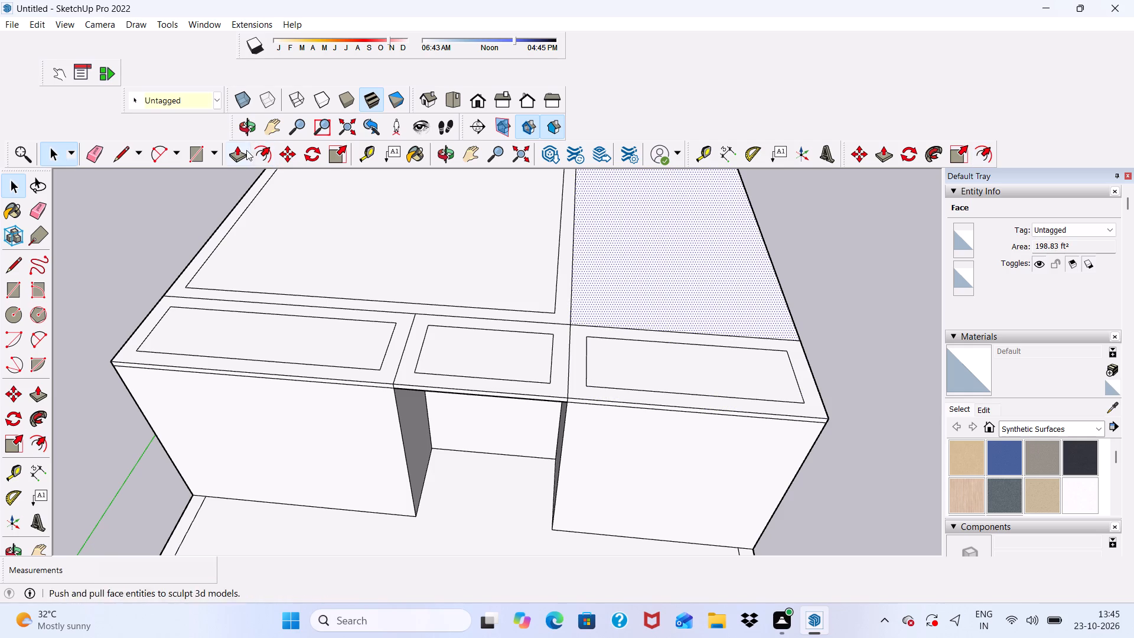
left_click(261, 148)
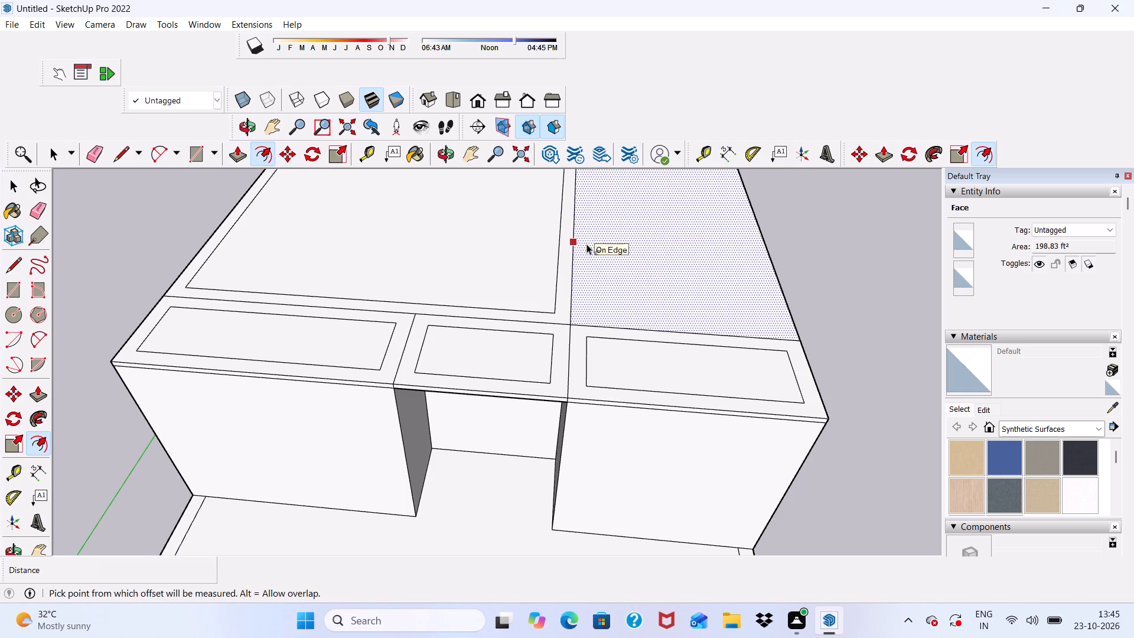
left_click(586, 244)
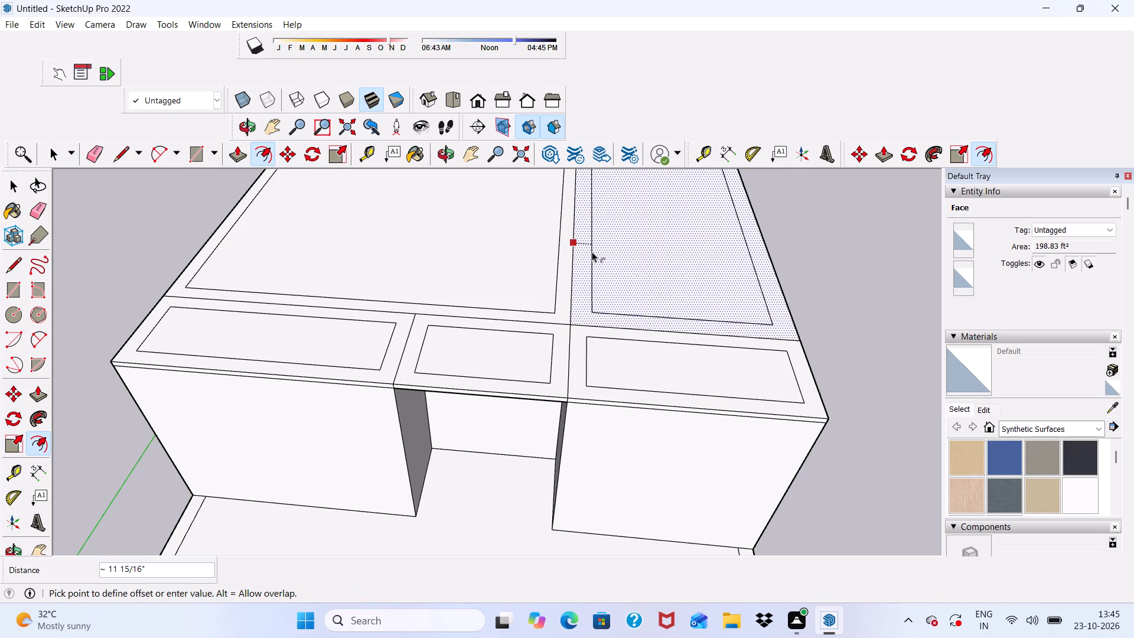
type("9\"")
key("Return")
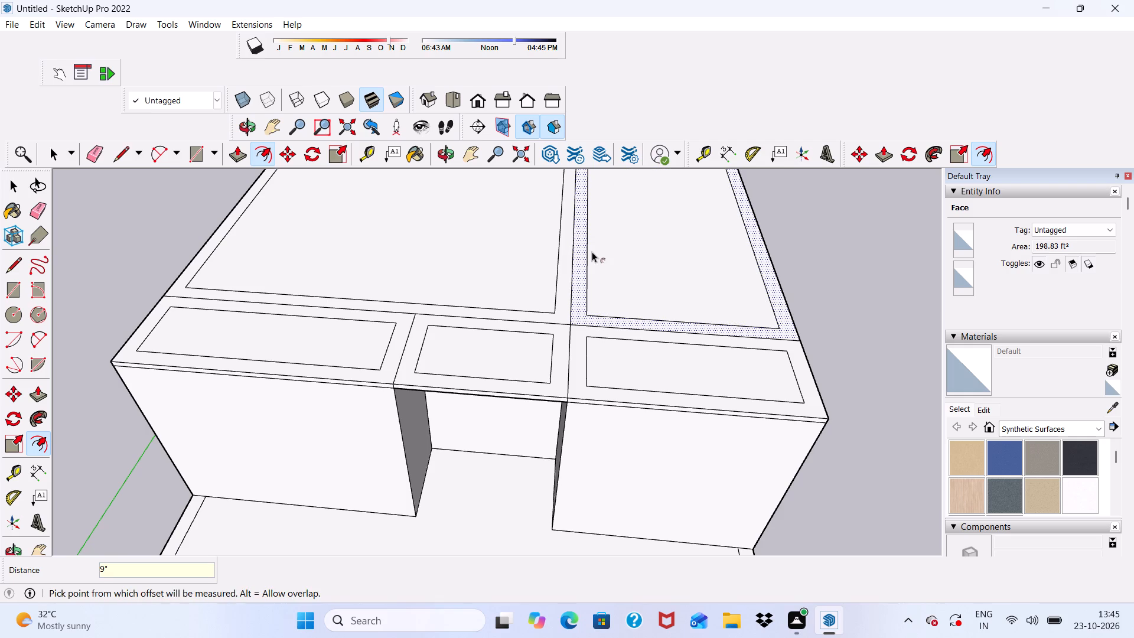
key("space")
Draw a 1' 6" line joining the facing left inner corners of the front-left and rear-left offset outlines on the slab top.
scroll(581, 252, "down", 5)
middle_click_drag(599, 338, 429, 266)
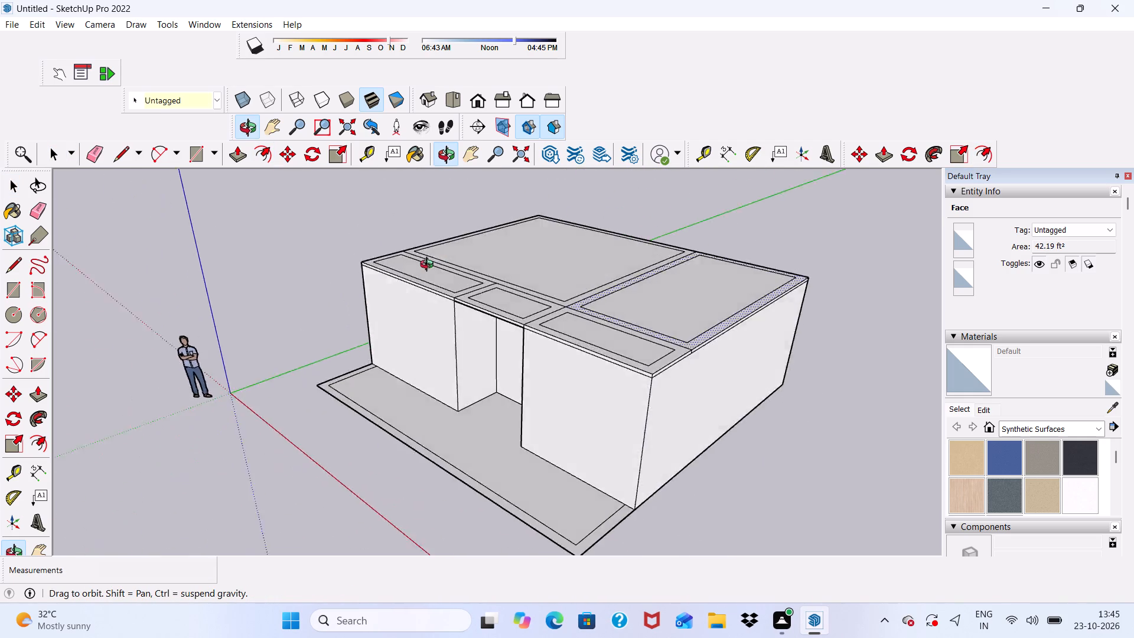
middle_click_drag(429, 266, 567, 201)
scroll(597, 265, "up", 5)
scroll(464, 252, "down", 4)
middle_click_drag(451, 281, 536, 326)
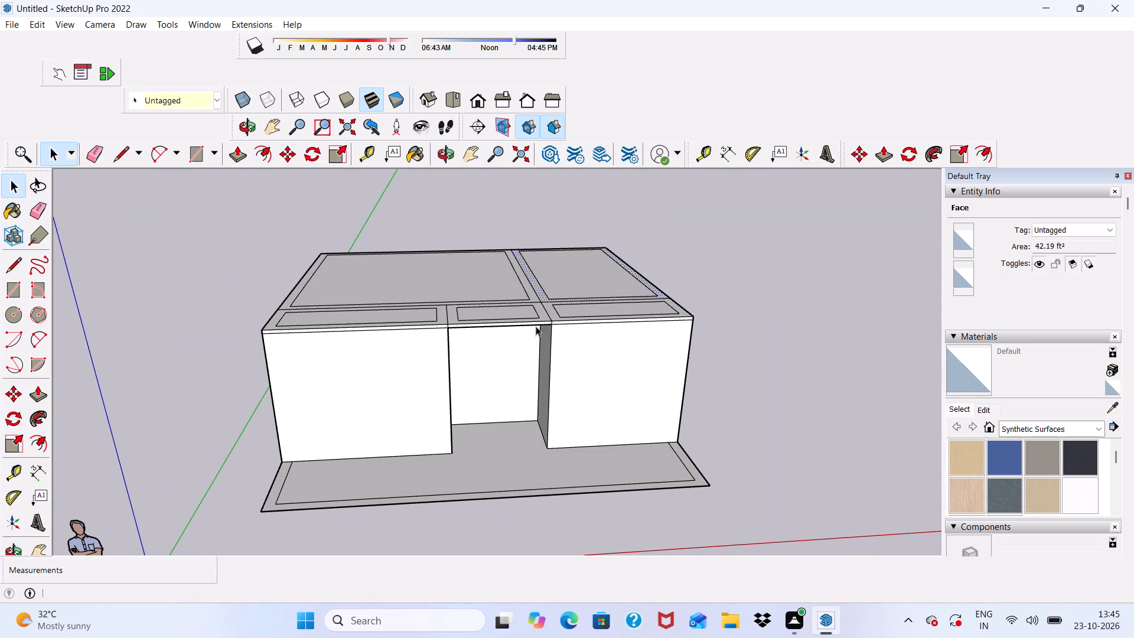
scroll(522, 284, "up", 6)
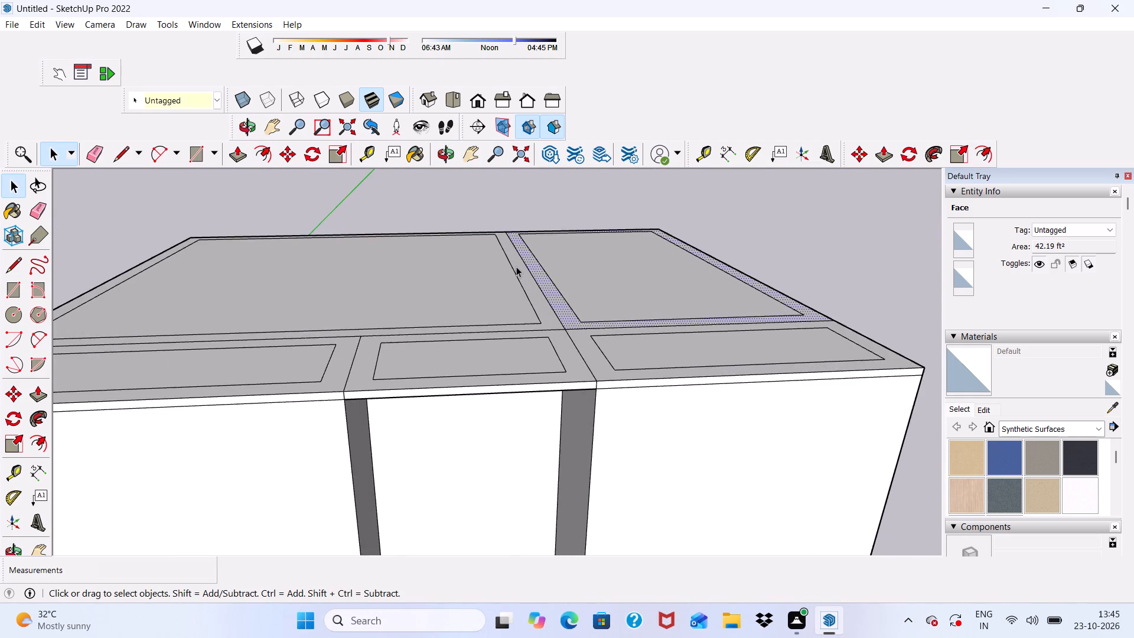
scroll(516, 266, "down", 5)
scroll(516, 266, "up", 1)
middle_click_drag(516, 266, 523, 359)
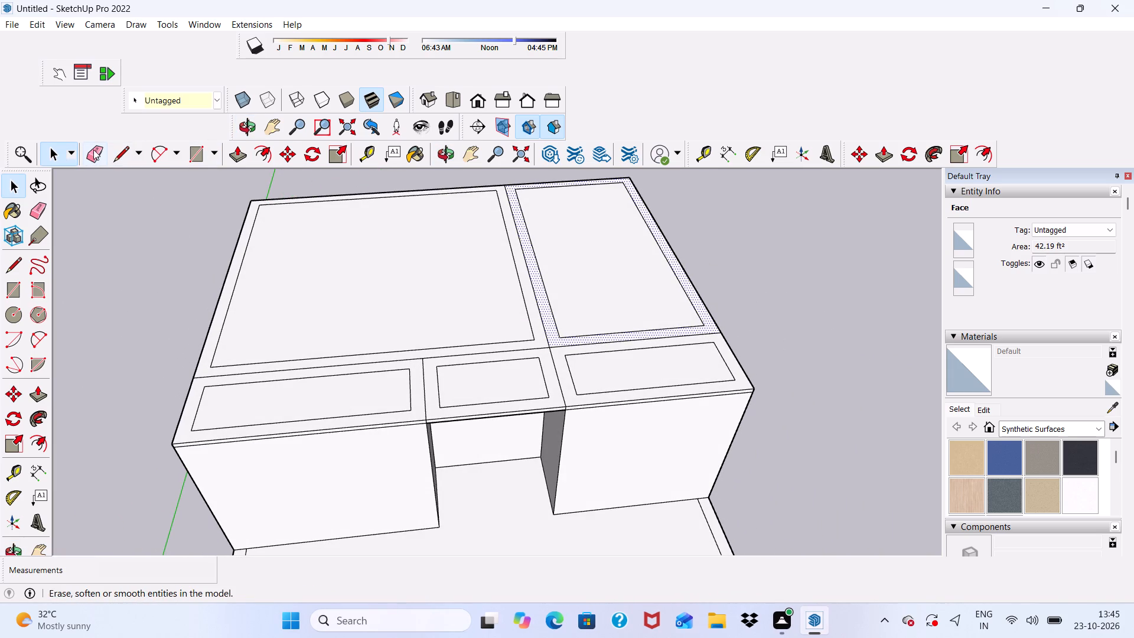
left_click(119, 154)
scroll(183, 380, "up", 9)
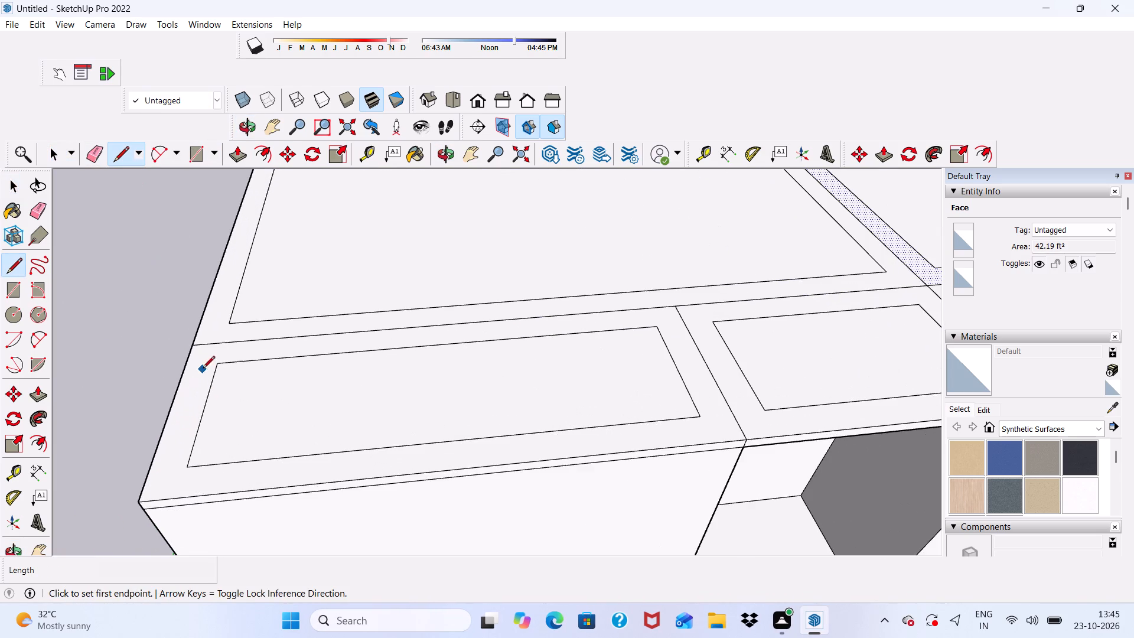
scroll(214, 359, "up", 1)
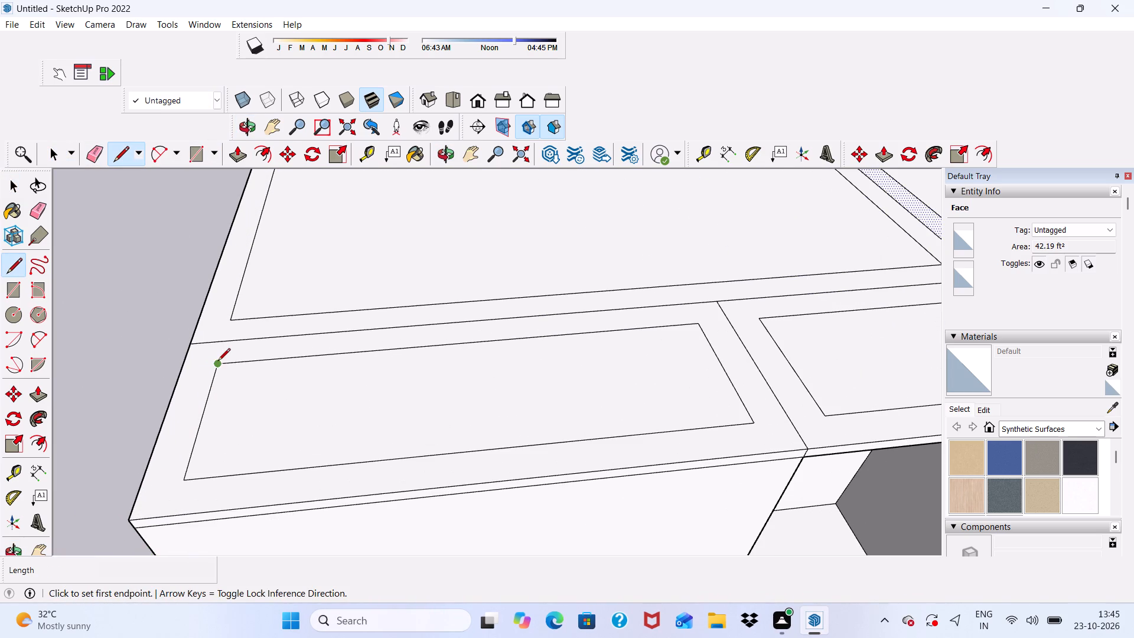
left_click(218, 362)
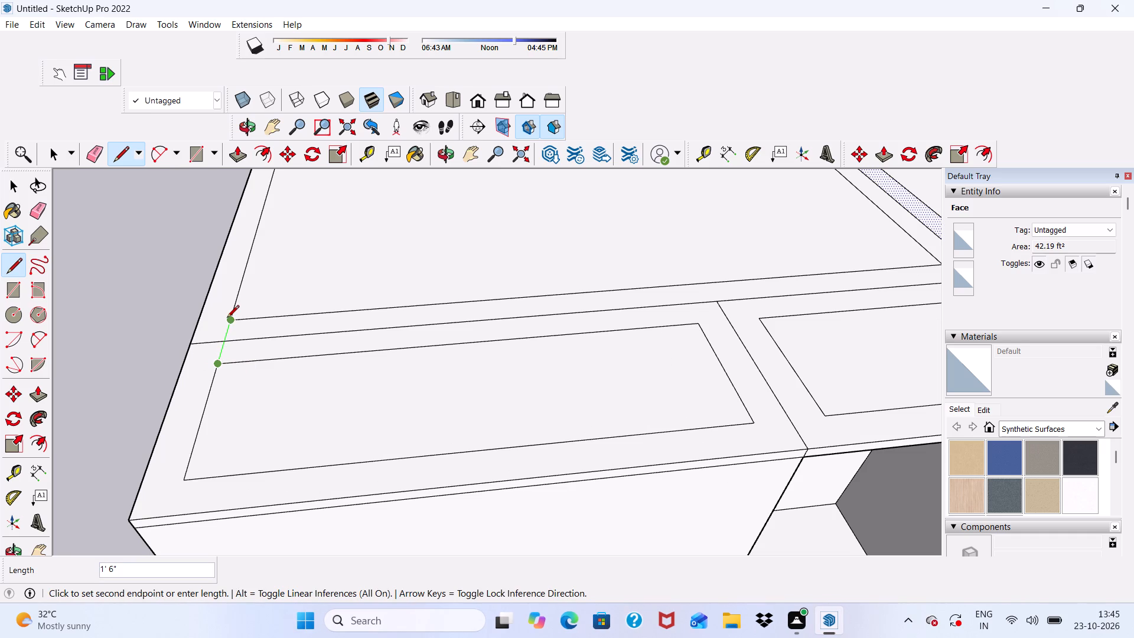
left_click(227, 317)
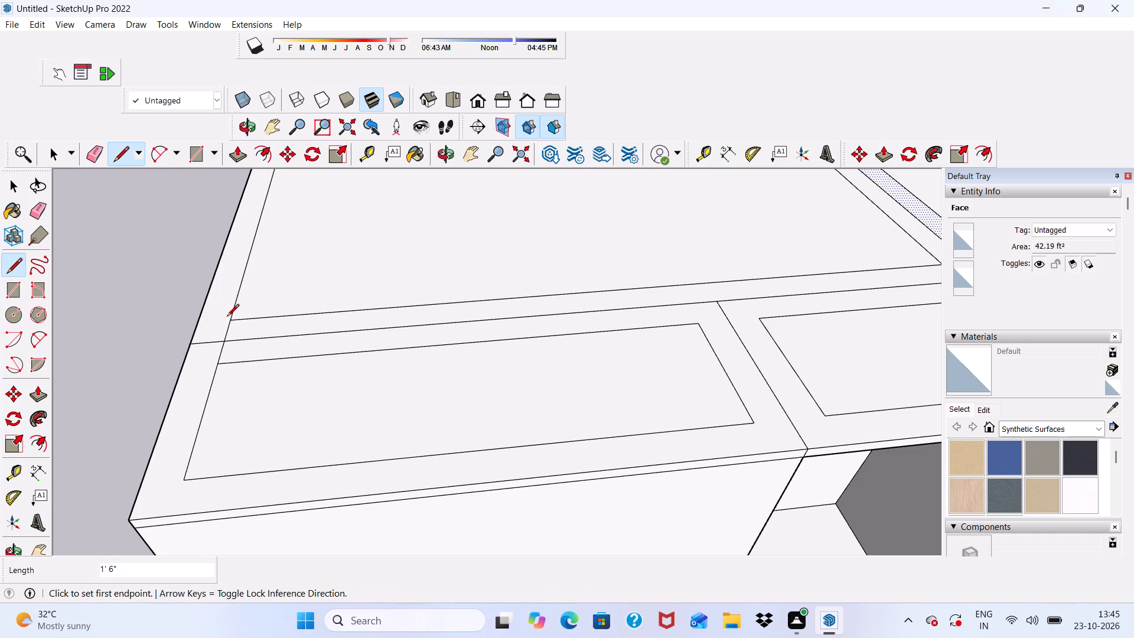
scroll(214, 301, "down", 11)
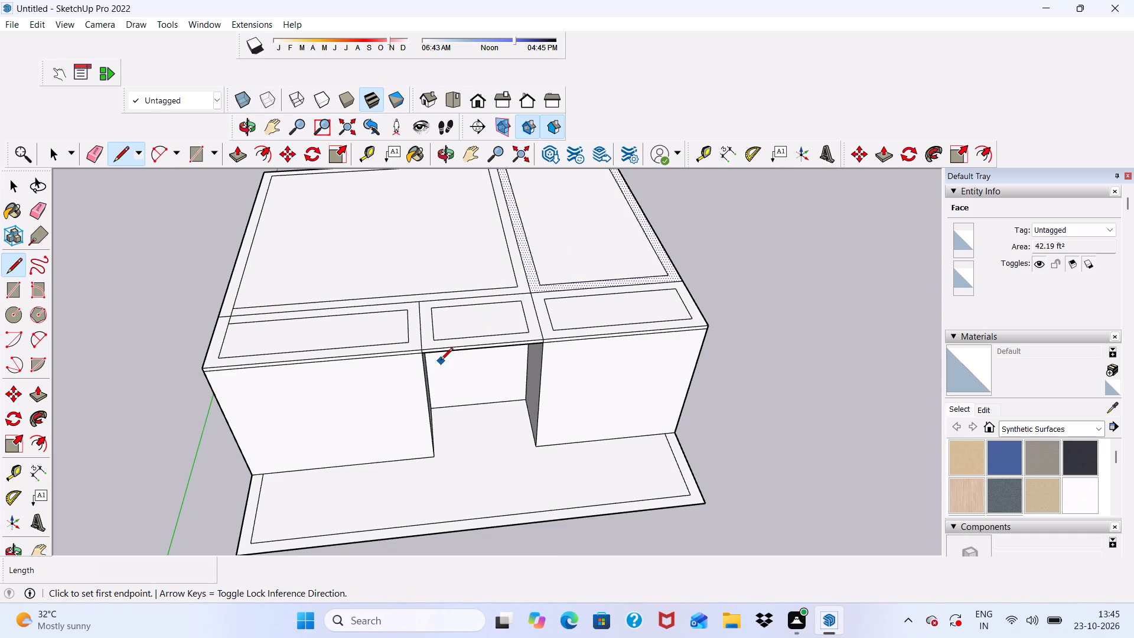
scroll(441, 361, "up", 5)
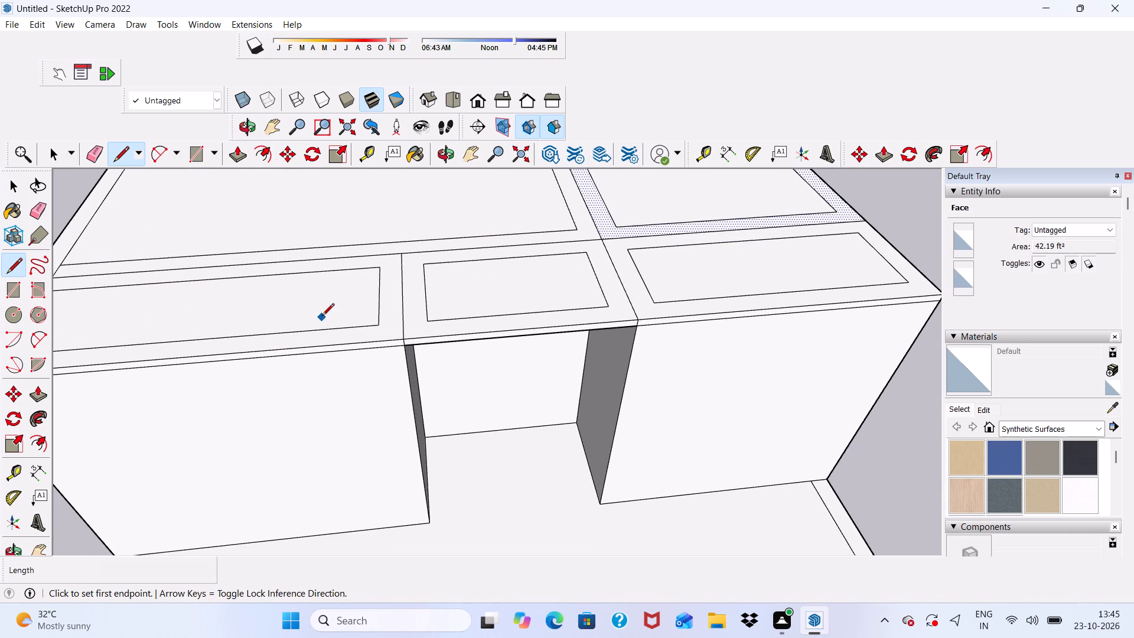
Examine the offset wall outlines on the slab top and the entrance recess below from several angles.
scroll(422, 259, "down", 8)
scroll(543, 257, "down", 5)
middle_click_drag(550, 281, 429, 323)
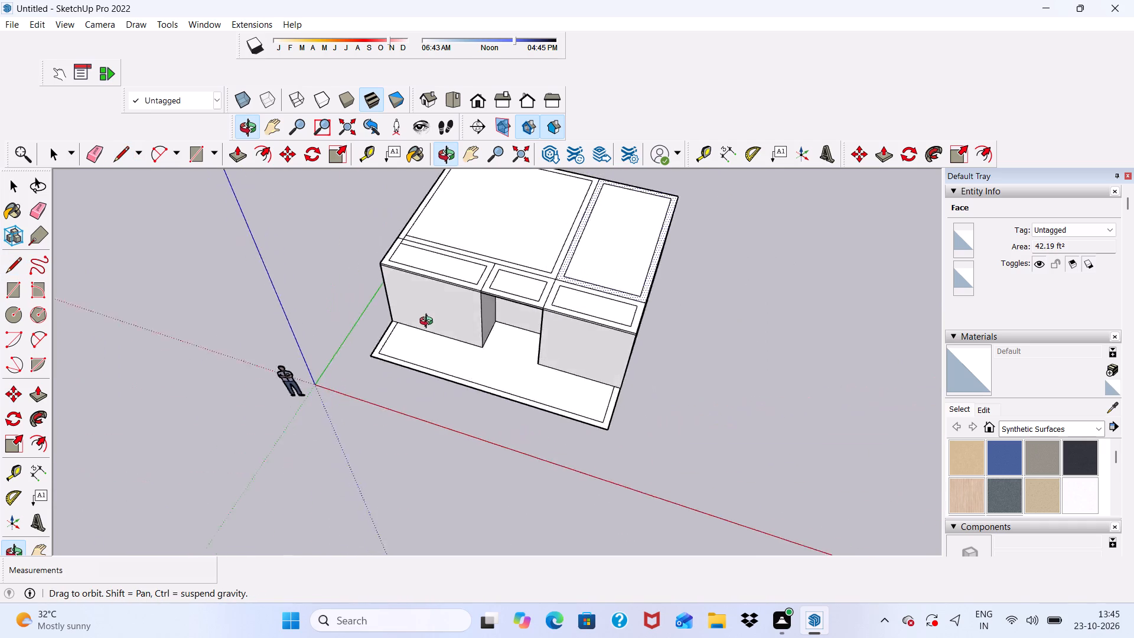
middle_click_drag(429, 323, 440, 180)
scroll(493, 243, "up", 6)
scroll(535, 302, "up", 5)
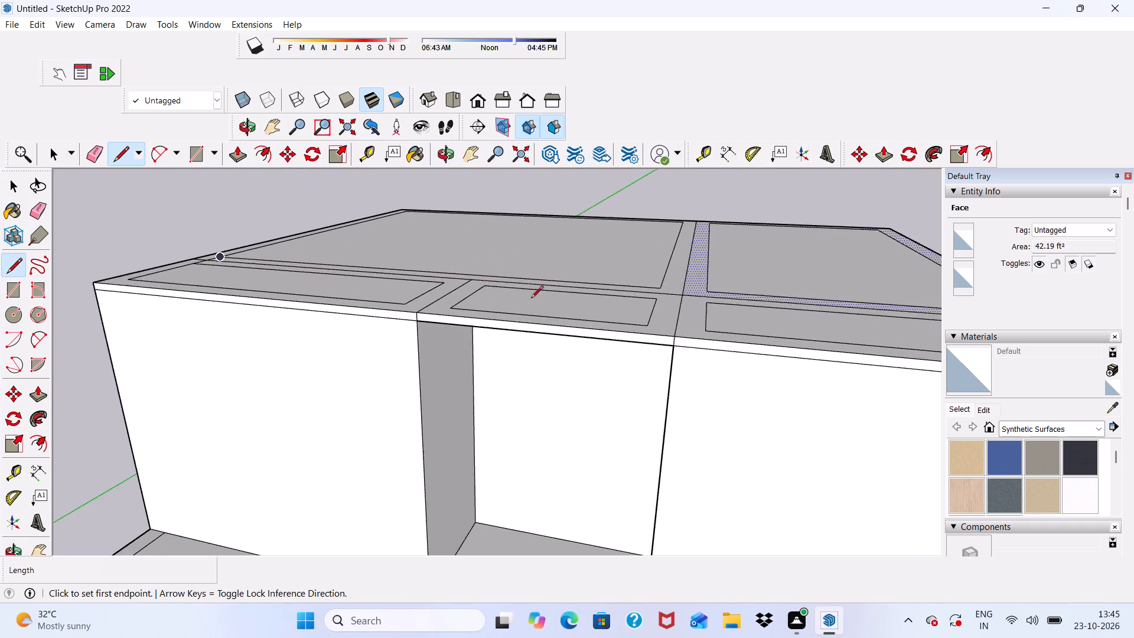
scroll(513, 285, "down", 6)
middle_click_drag(513, 289, 326, 354)
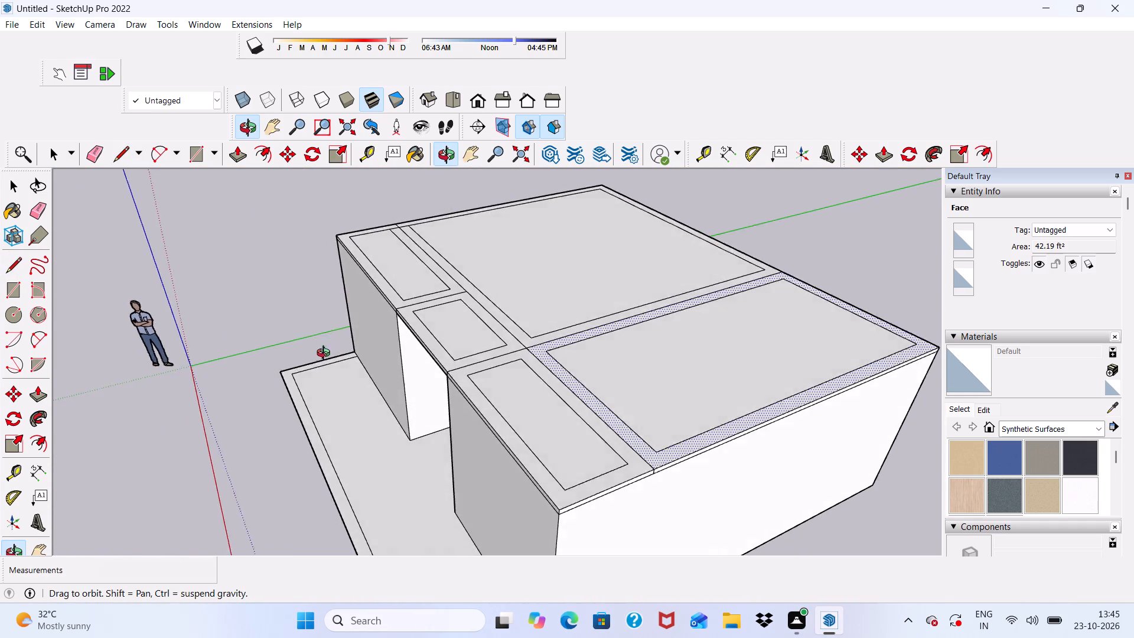
middle_click_drag(326, 354, 460, 419)
scroll(478, 287, "up", 6)
scroll(440, 278, "down", 6)
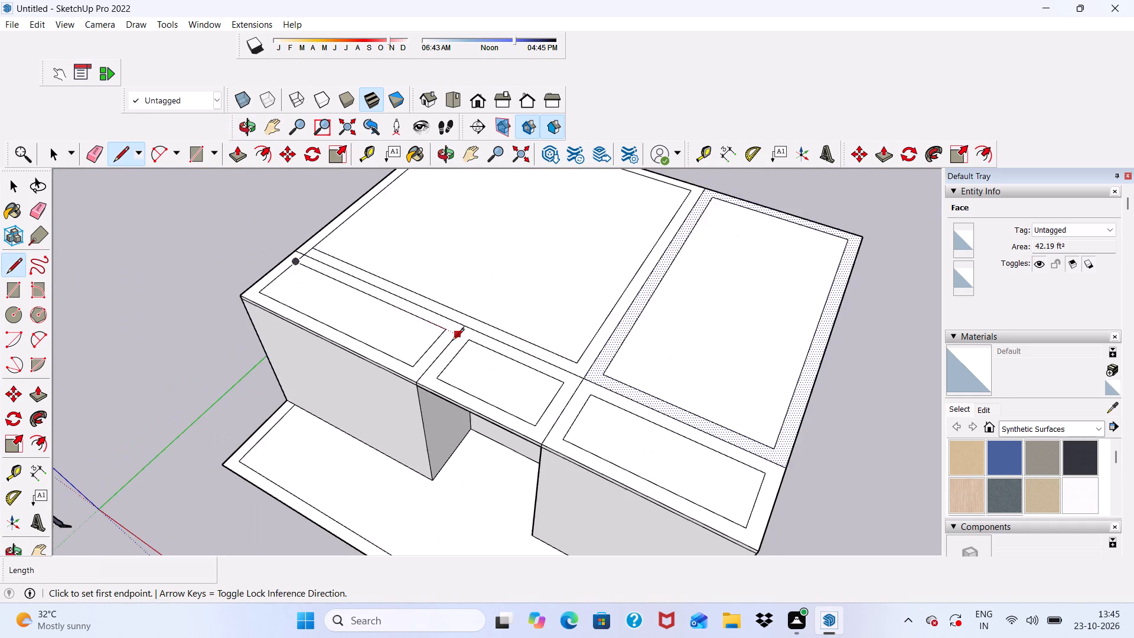
middle_click_drag(452, 341, 474, 262)
scroll(403, 373, "up", 6)
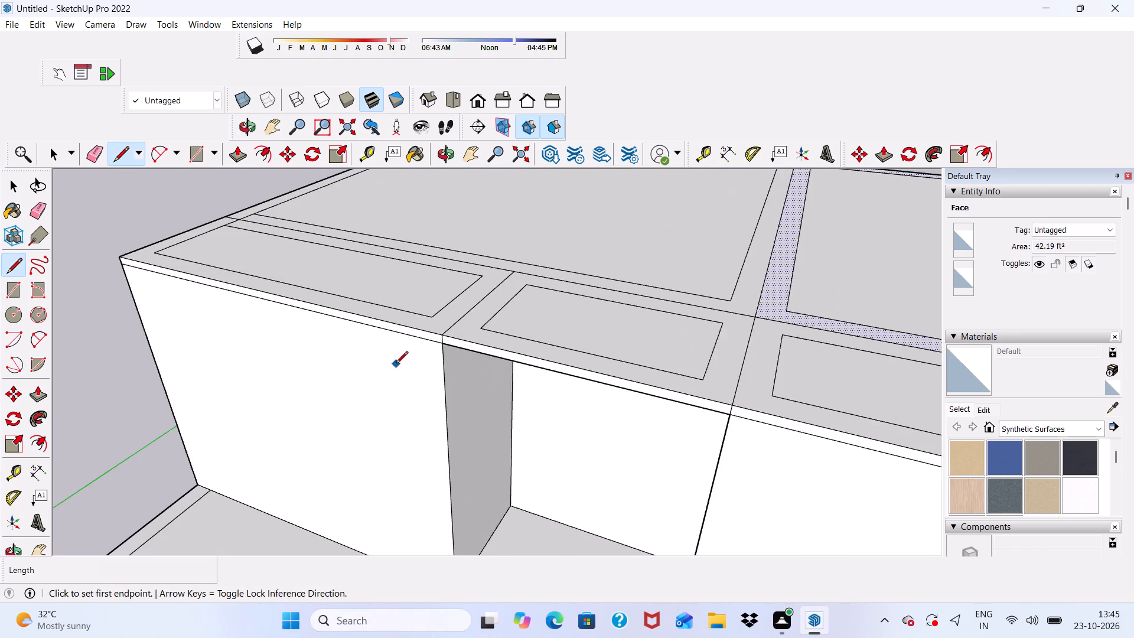
scroll(395, 362, "up", 1)
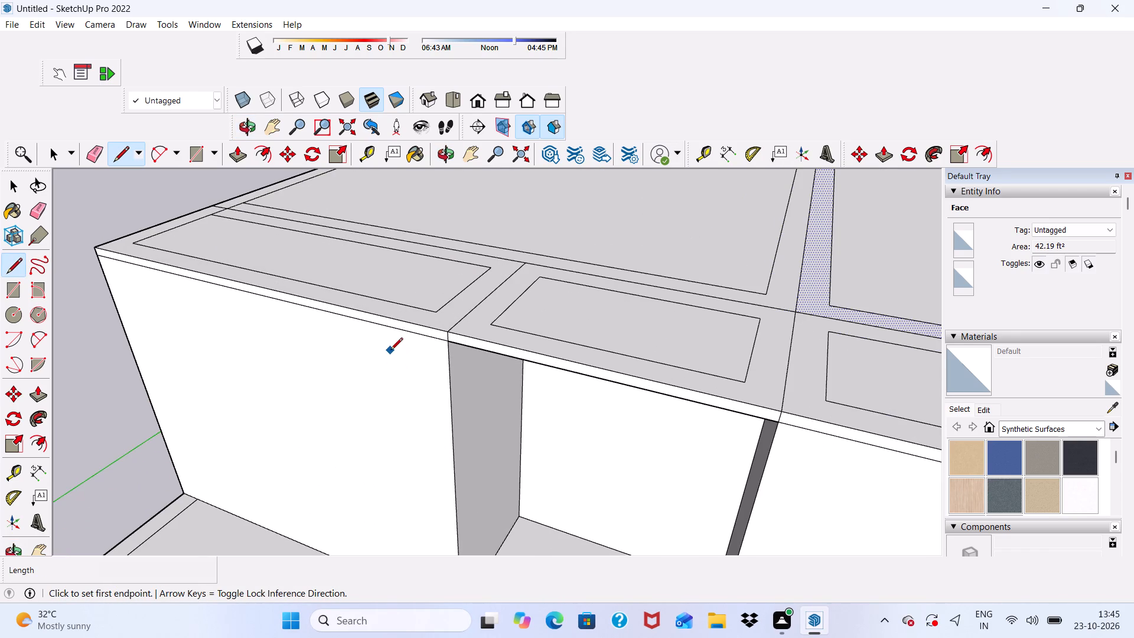
scroll(435, 351, "up", 2)
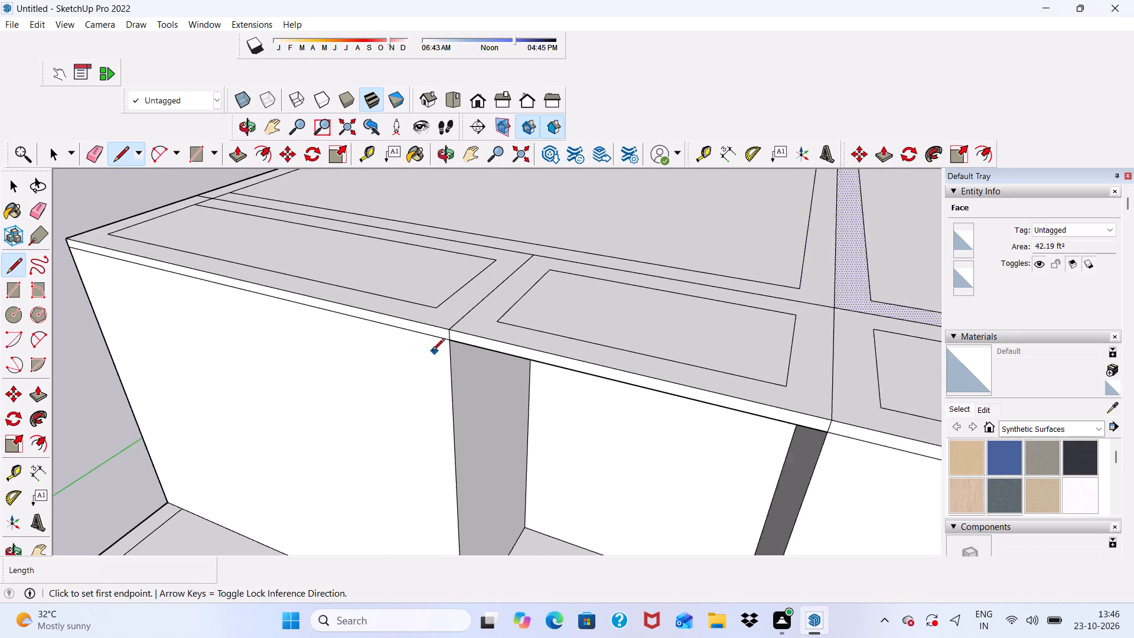
scroll(432, 351, "up", 3)
scroll(439, 282, "up", 3)
scroll(448, 287, "down", 17)
scroll(371, 268, "up", 10)
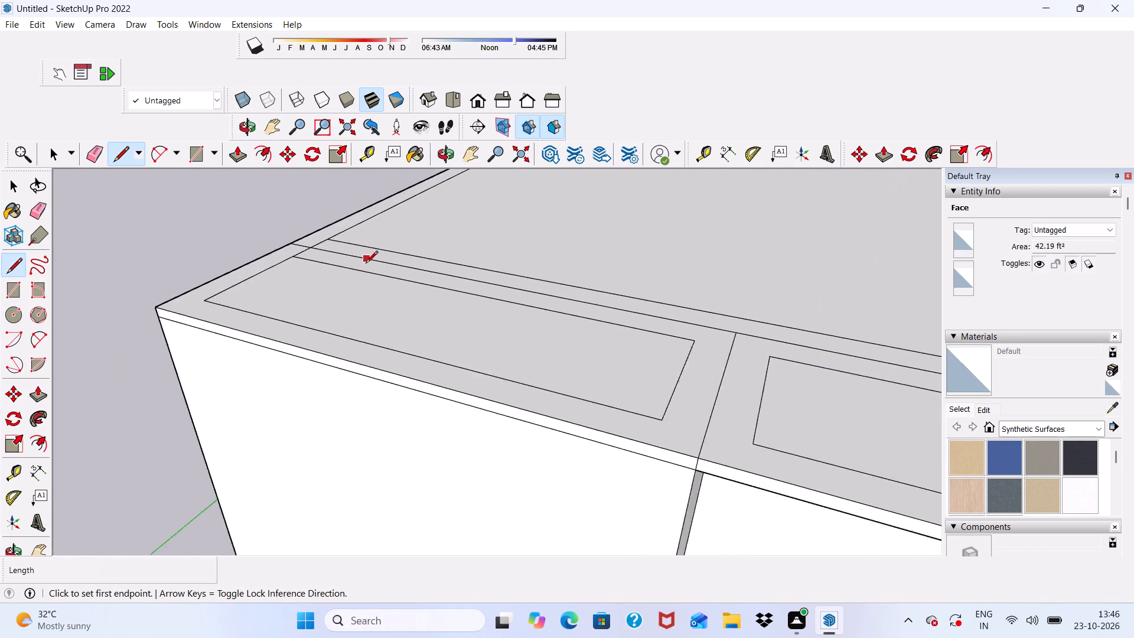
scroll(366, 264, "up", 1)
middle_click_drag(365, 271, 495, 366)
Erase the rear edge and the recess-side edge of the front-left offset outline on the slab top.
key("space")
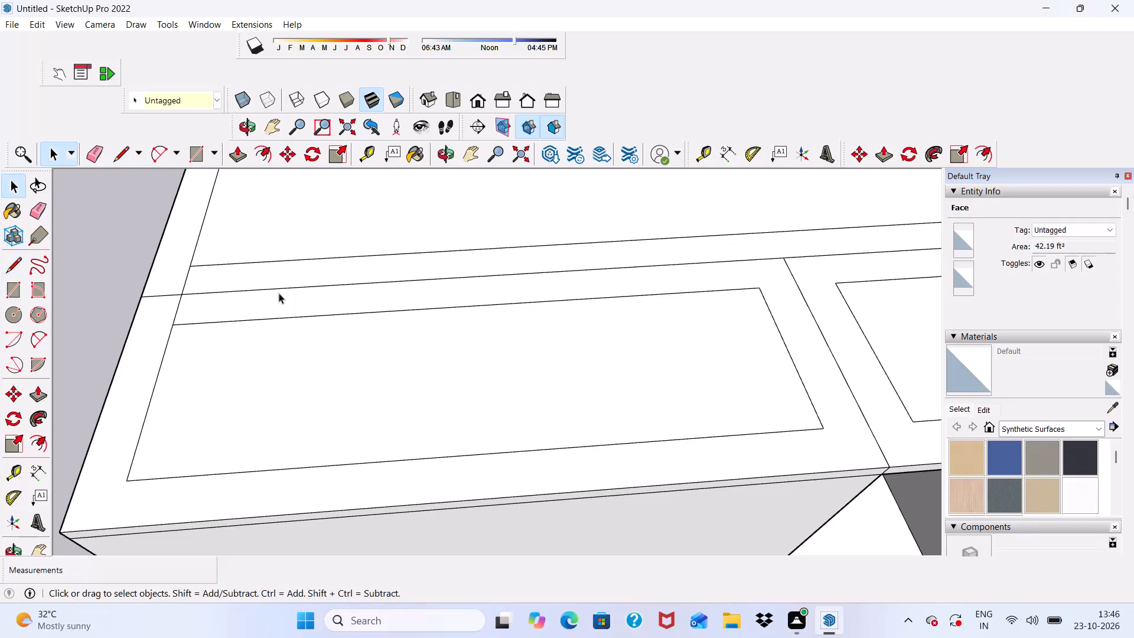
scroll(203, 264, "down", 11)
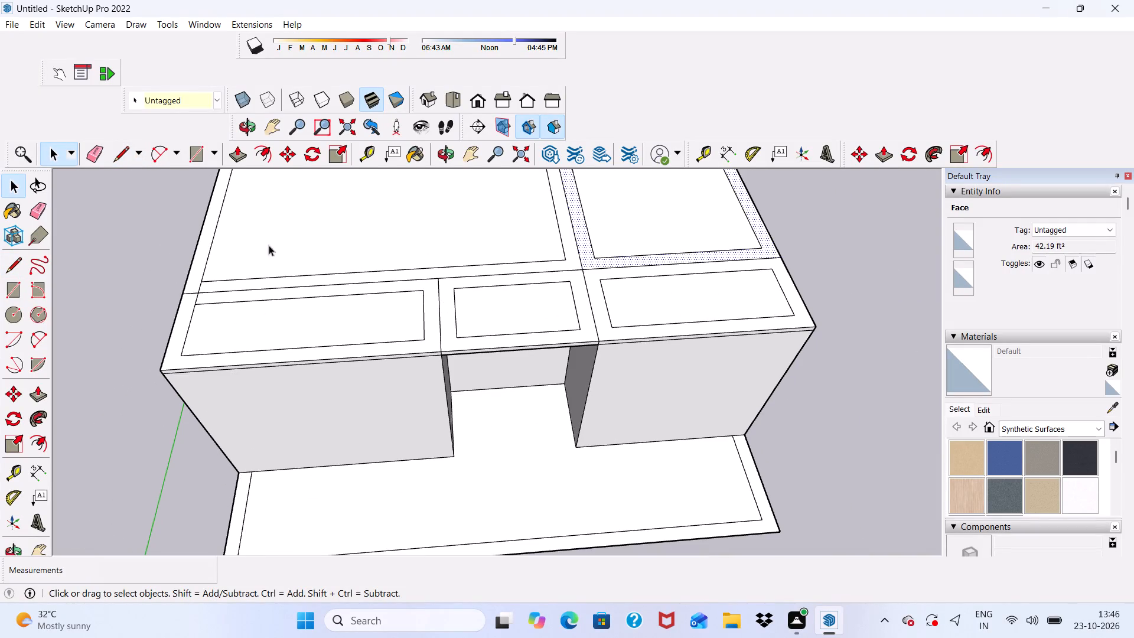
left_click(92, 152)
scroll(224, 320, "up", 2)
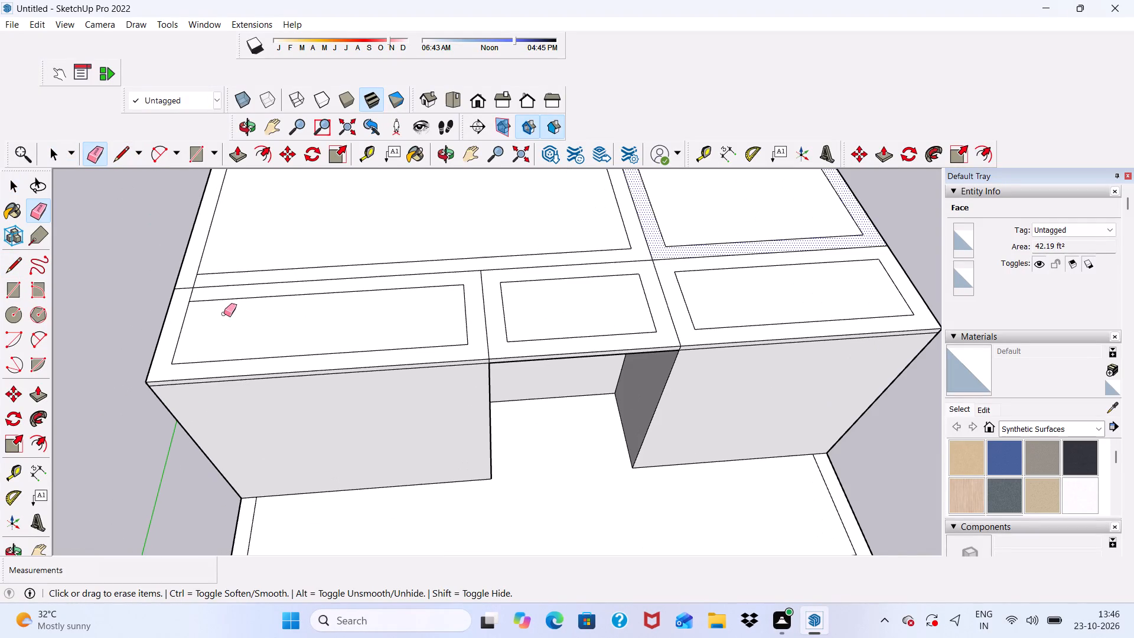
left_click(230, 296)
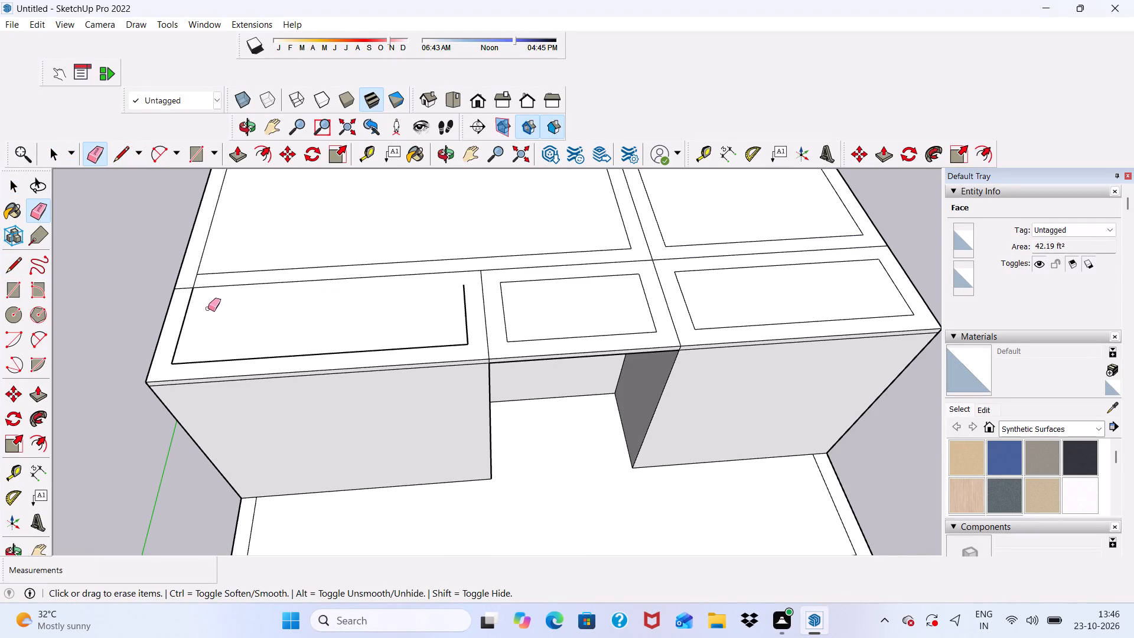
scroll(197, 334, "down", 4)
scroll(377, 322, "up", 5)
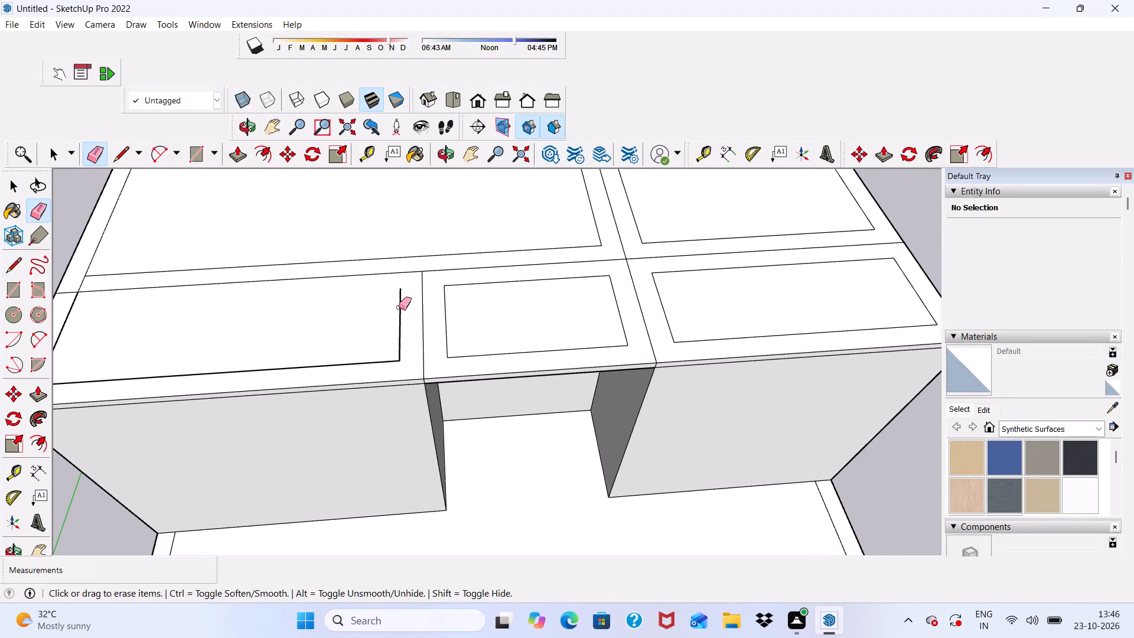
left_click(399, 307)
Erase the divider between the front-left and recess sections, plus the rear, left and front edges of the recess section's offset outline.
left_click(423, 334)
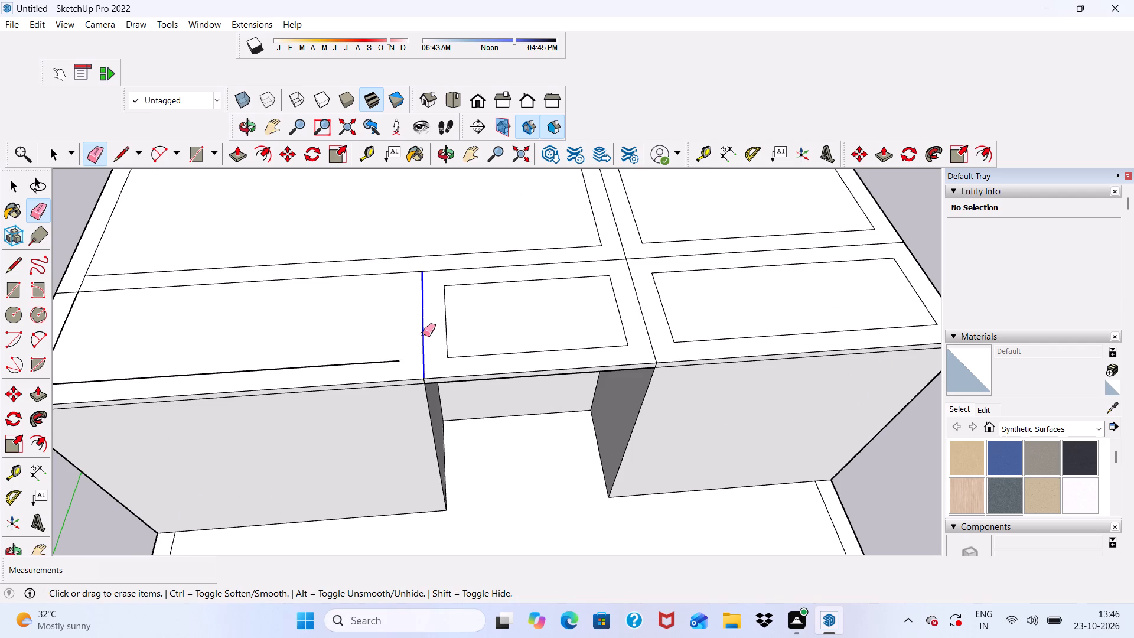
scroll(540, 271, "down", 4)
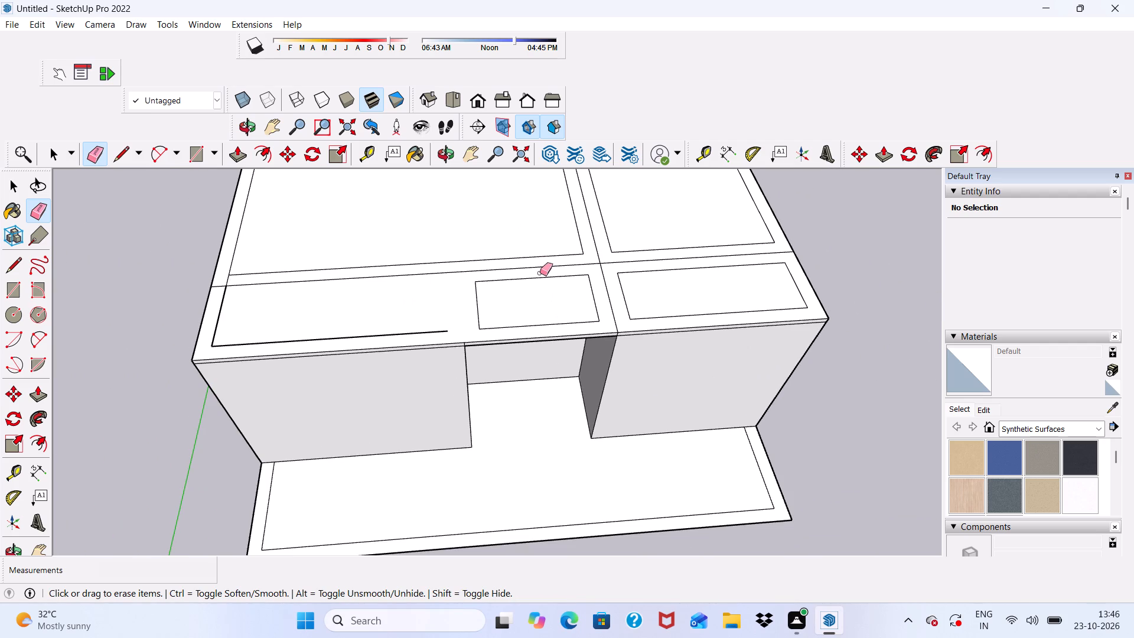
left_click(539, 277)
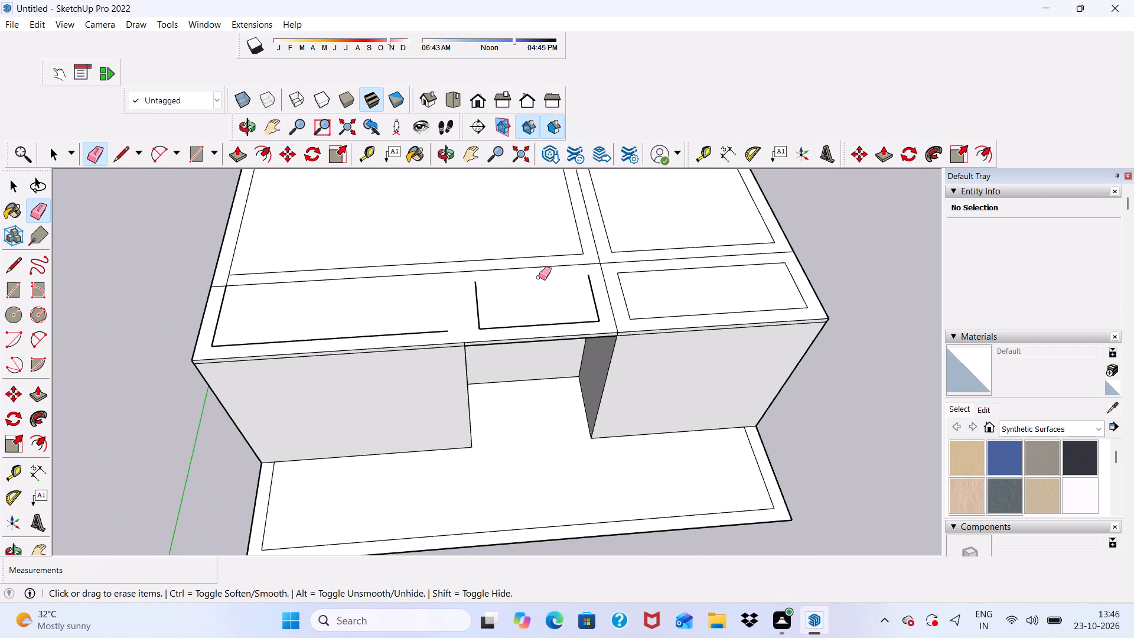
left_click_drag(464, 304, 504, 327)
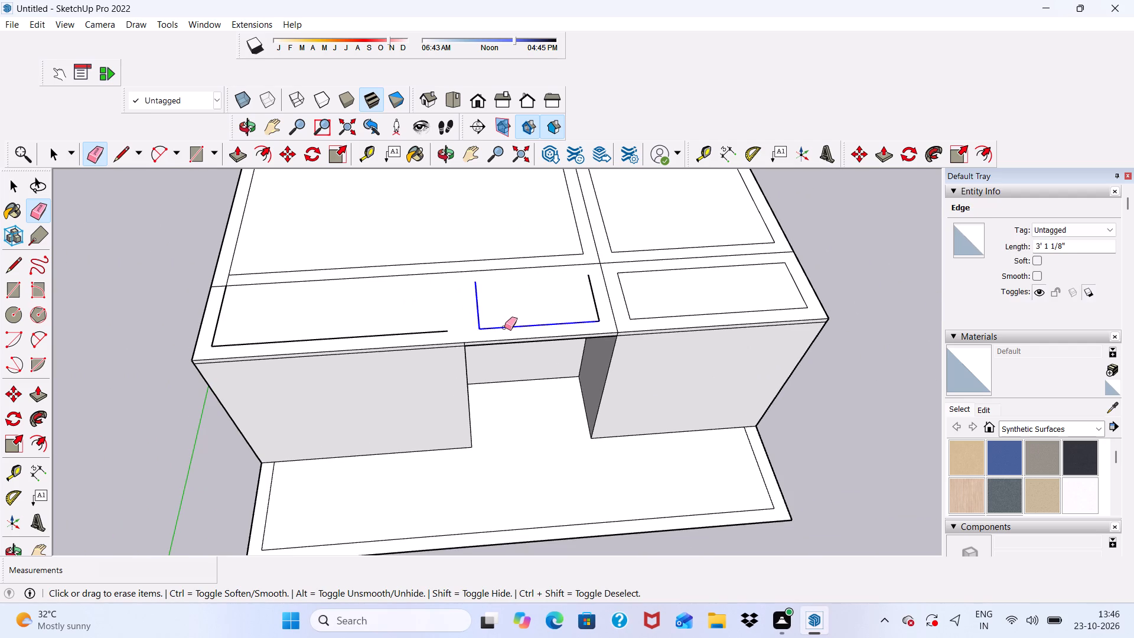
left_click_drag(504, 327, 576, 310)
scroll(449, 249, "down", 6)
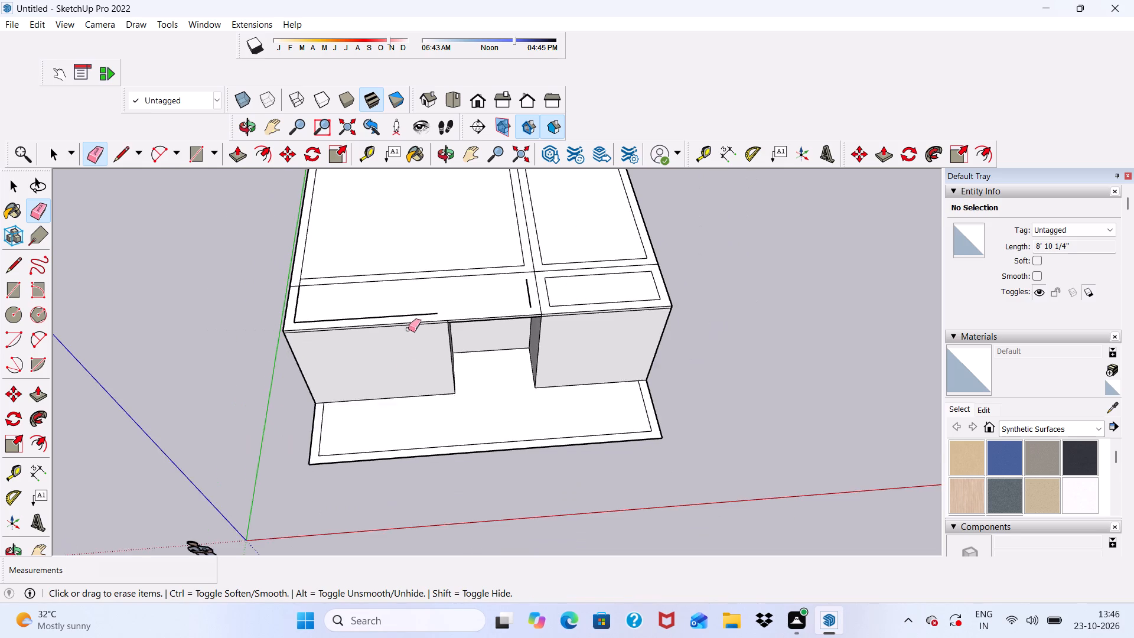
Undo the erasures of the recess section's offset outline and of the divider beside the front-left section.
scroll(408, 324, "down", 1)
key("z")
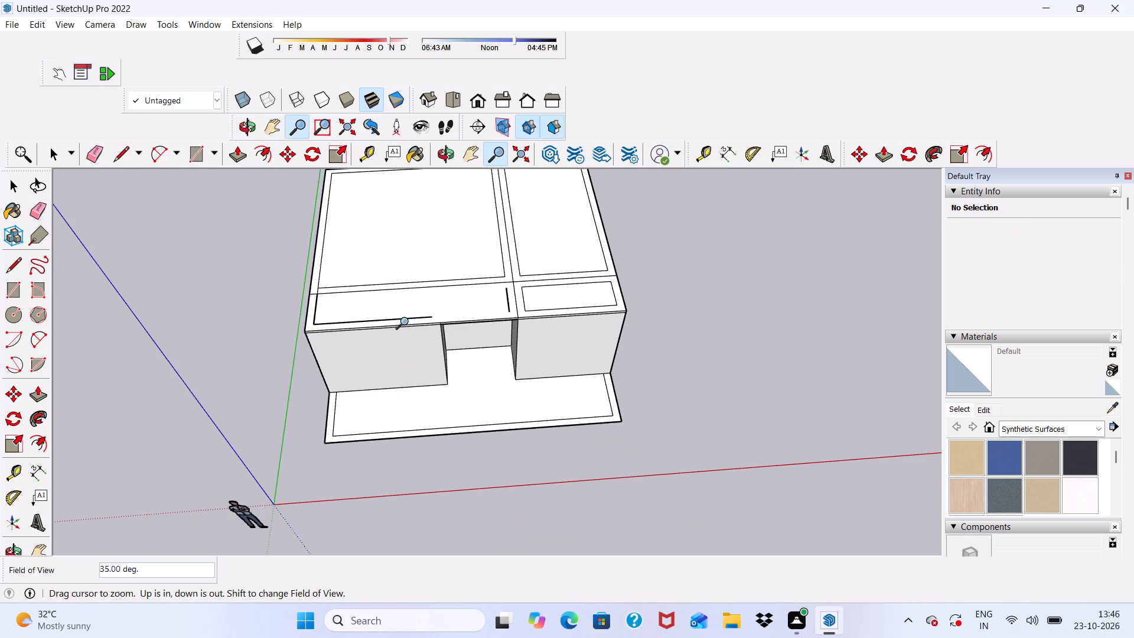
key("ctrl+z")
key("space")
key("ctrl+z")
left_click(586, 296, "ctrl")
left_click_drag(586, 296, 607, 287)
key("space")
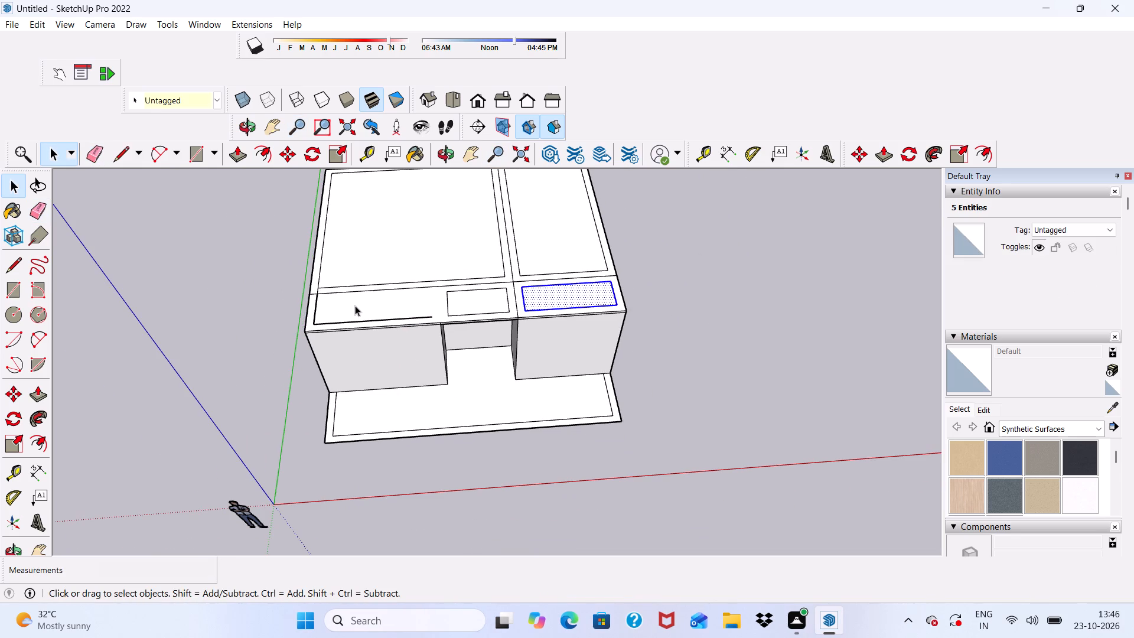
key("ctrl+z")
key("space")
Draw a 9" line extending the front-left outline's front edge to the divider of the recess section.
scroll(686, 278, "up", 5)
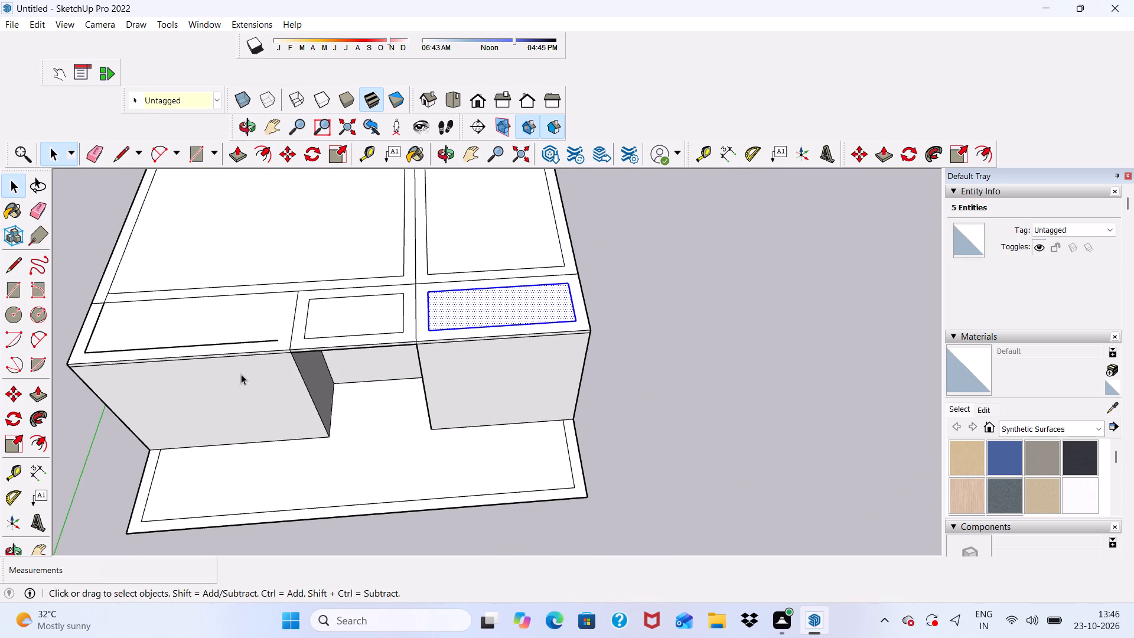
scroll(295, 341, "up", 5)
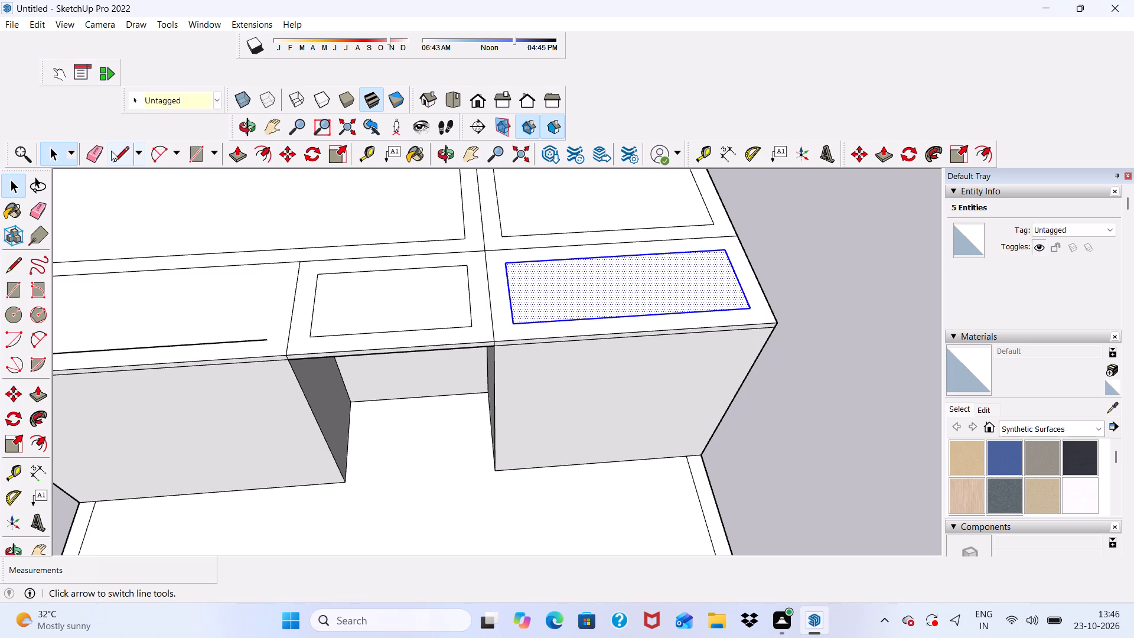
left_click(125, 155)
scroll(304, 383, "up", 4)
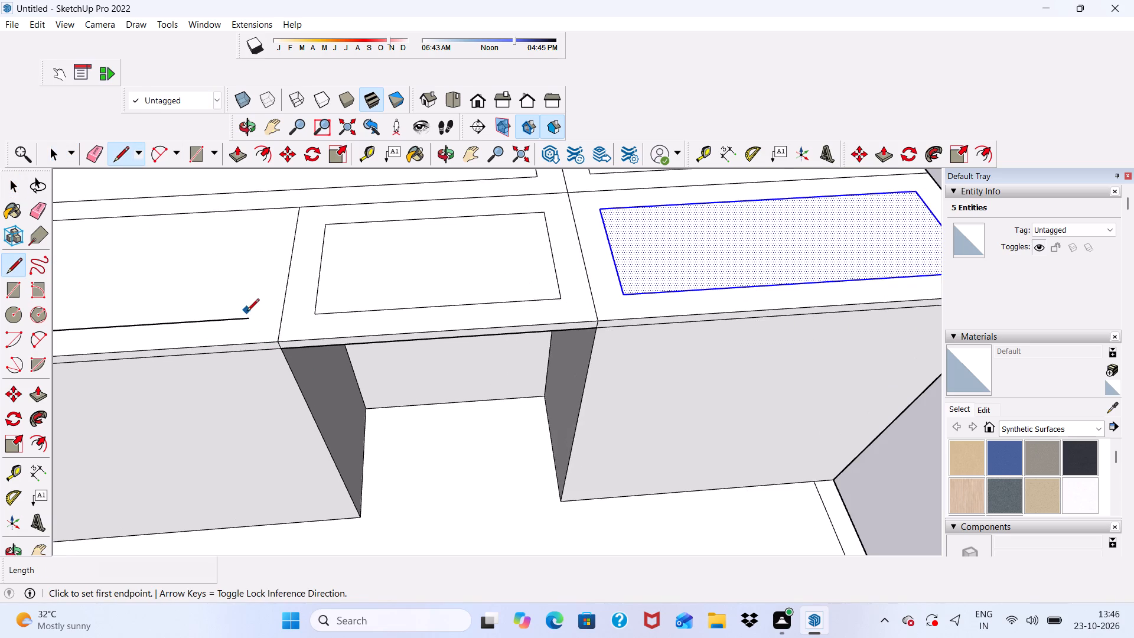
left_click(247, 318)
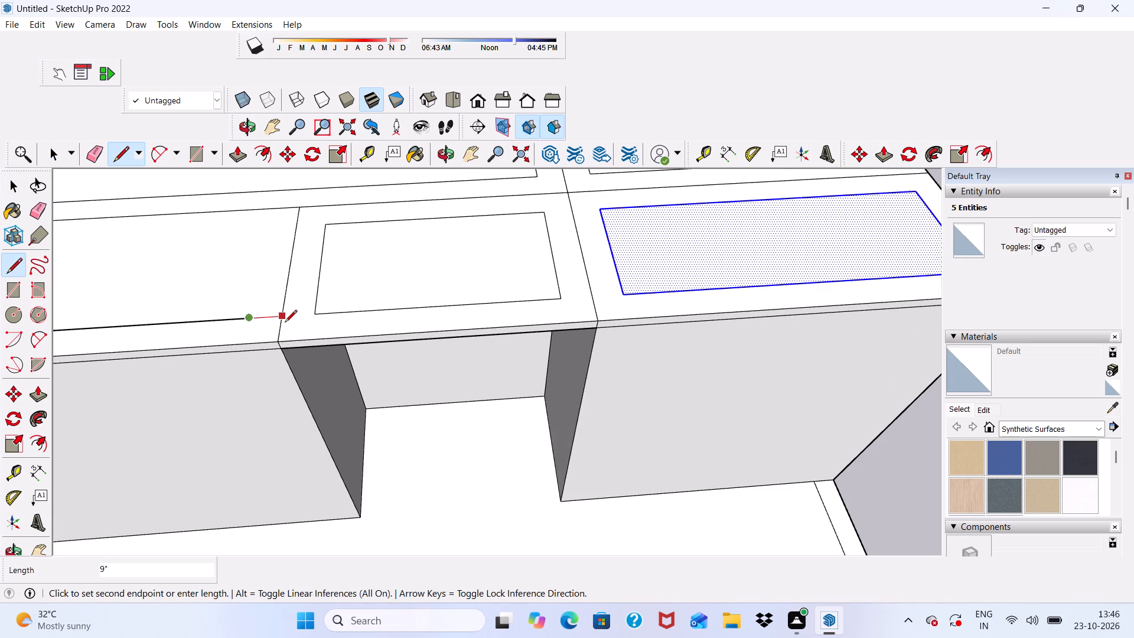
left_click(285, 323)
Continue the wall line from that divider along the front outlines to the slab's right edge, about 17' 6" long.
scroll(274, 322, "down", 7)
middle_click_drag(399, 359, 312, 225)
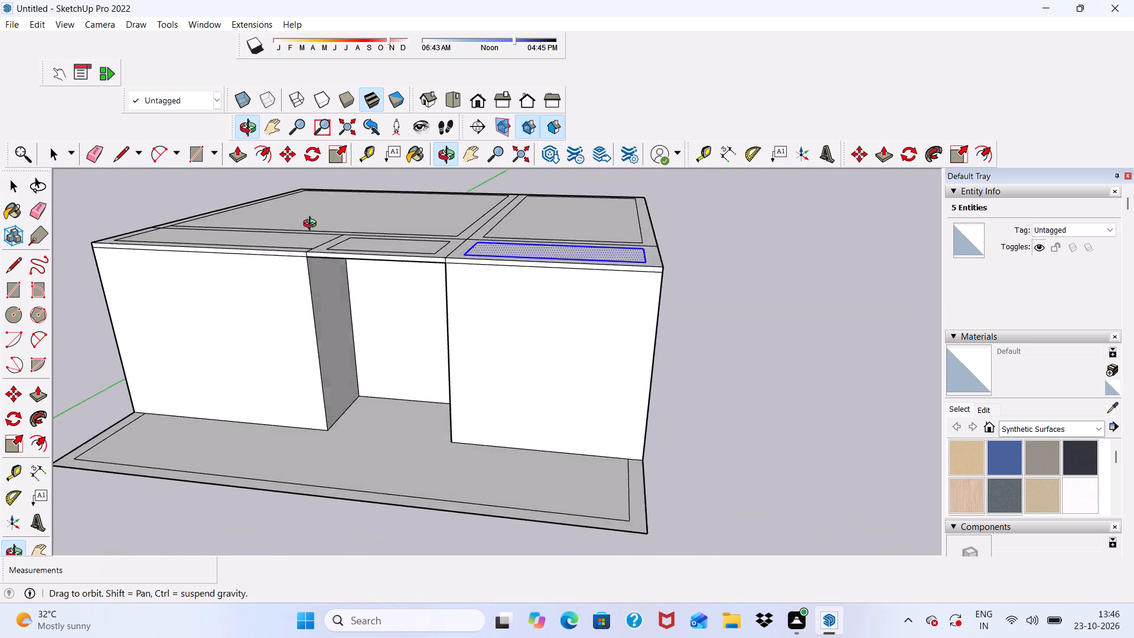
middle_click_drag(312, 225, 444, 205)
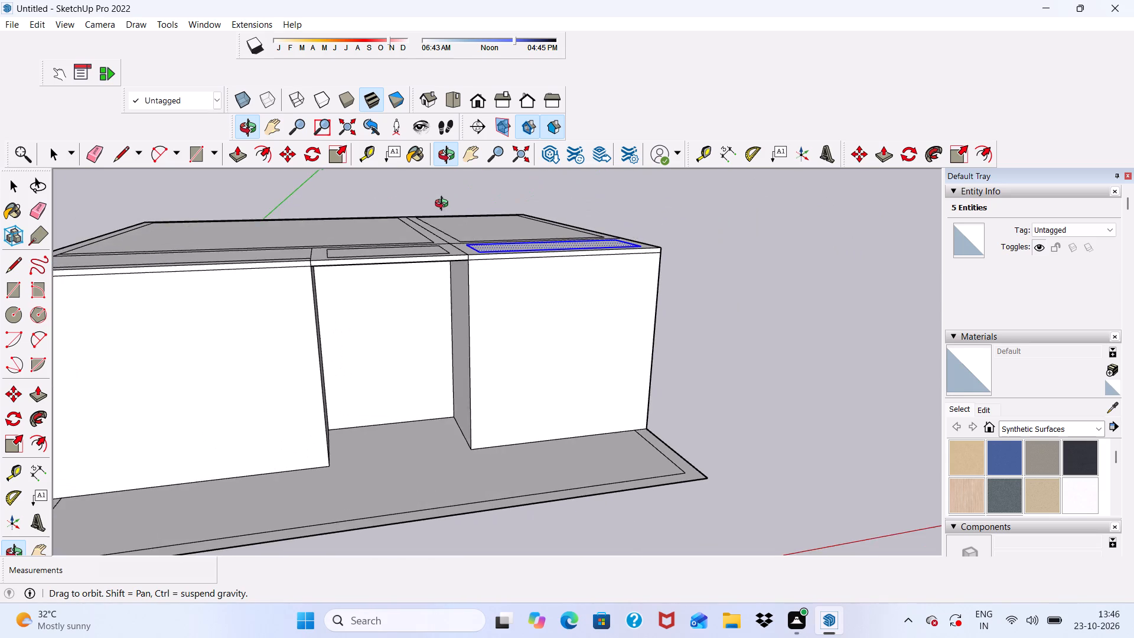
middle_click_drag(444, 205, 285, 271)
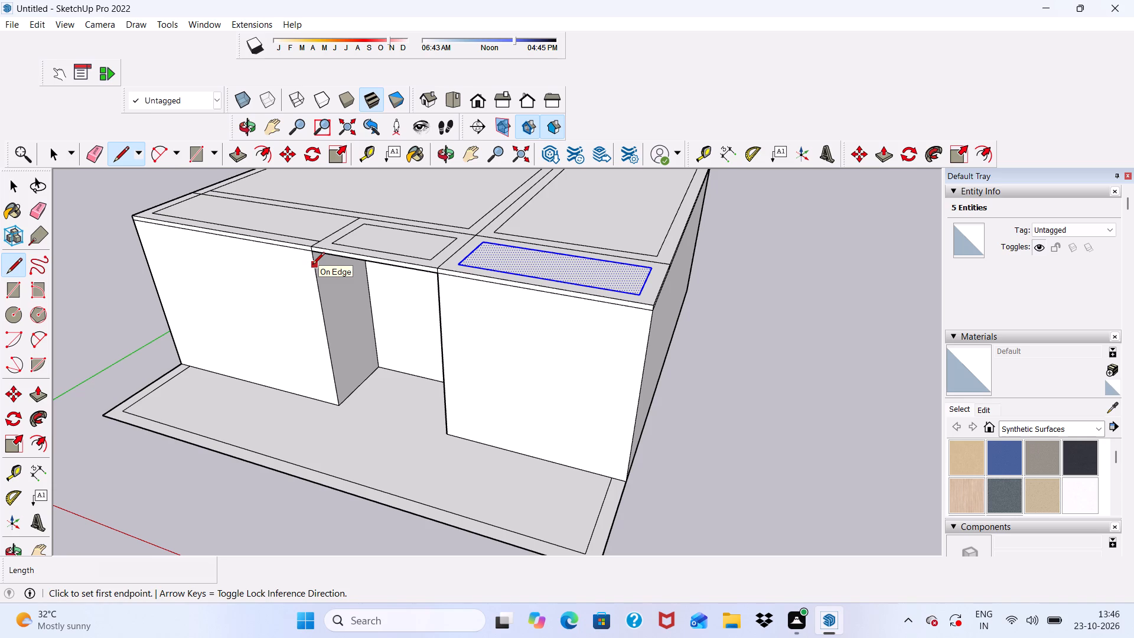
scroll(309, 247, "up", 10)
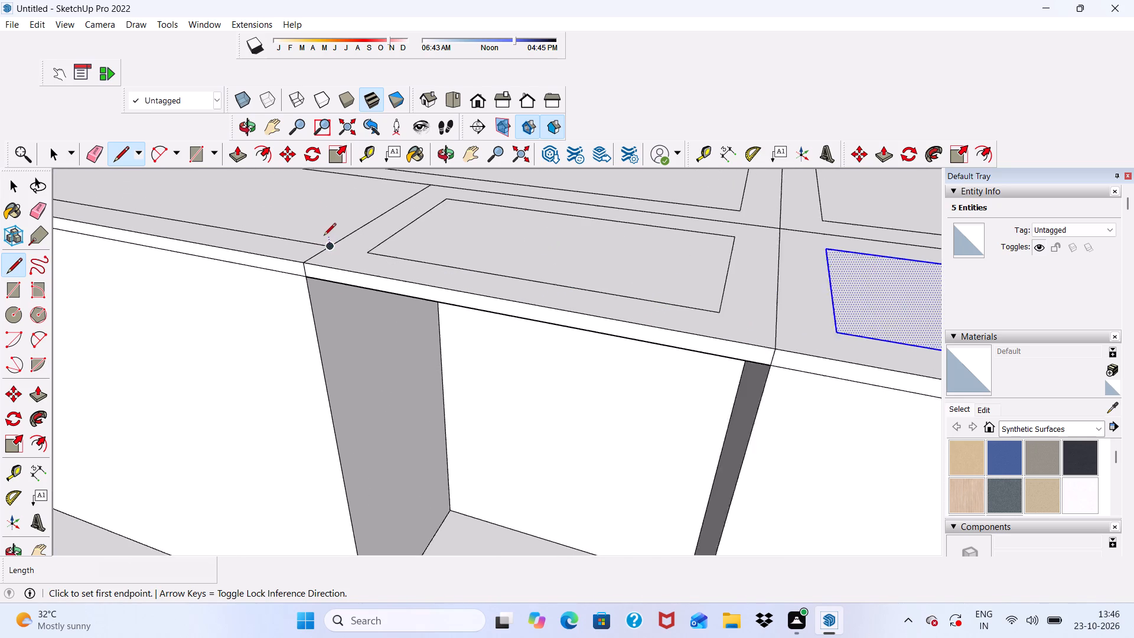
scroll(324, 236, "up", 4)
left_click(327, 252)
scroll(536, 279, "down", 3)
scroll(482, 253, "down", 2)
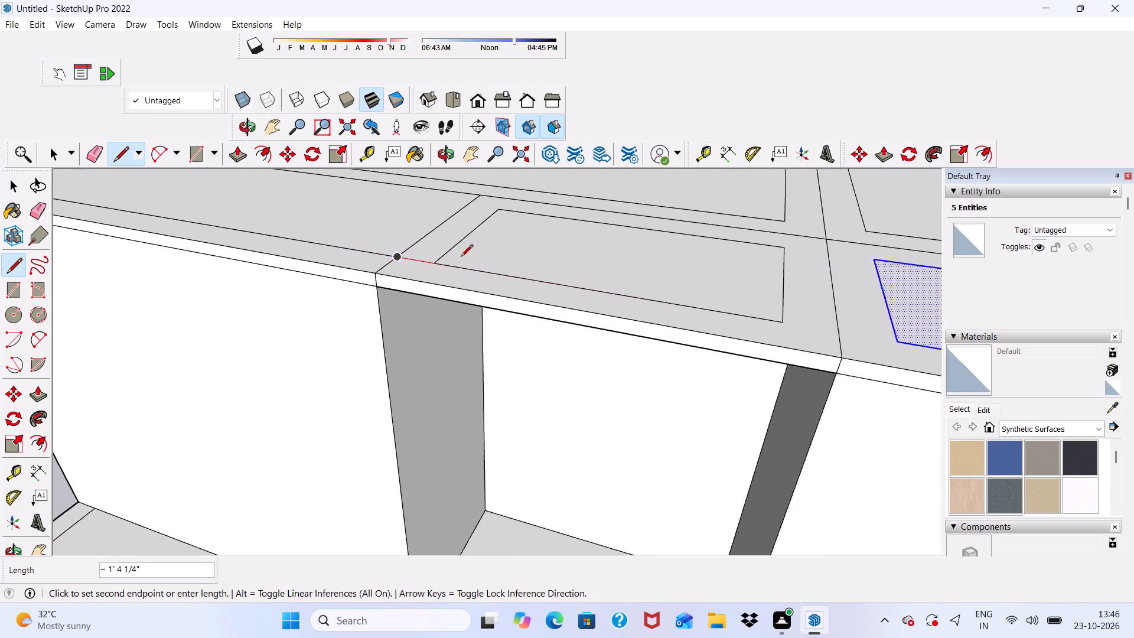
scroll(461, 258, "down", 7)
scroll(386, 261, "down", 6)
scroll(705, 301, "up", 5)
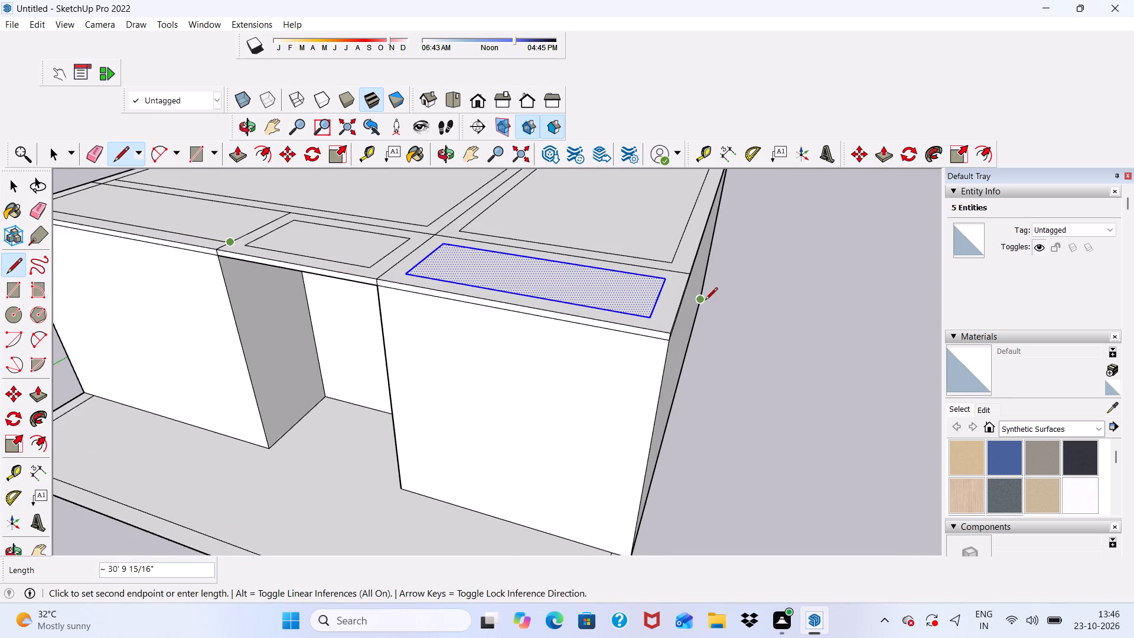
scroll(643, 304, "up", 3)
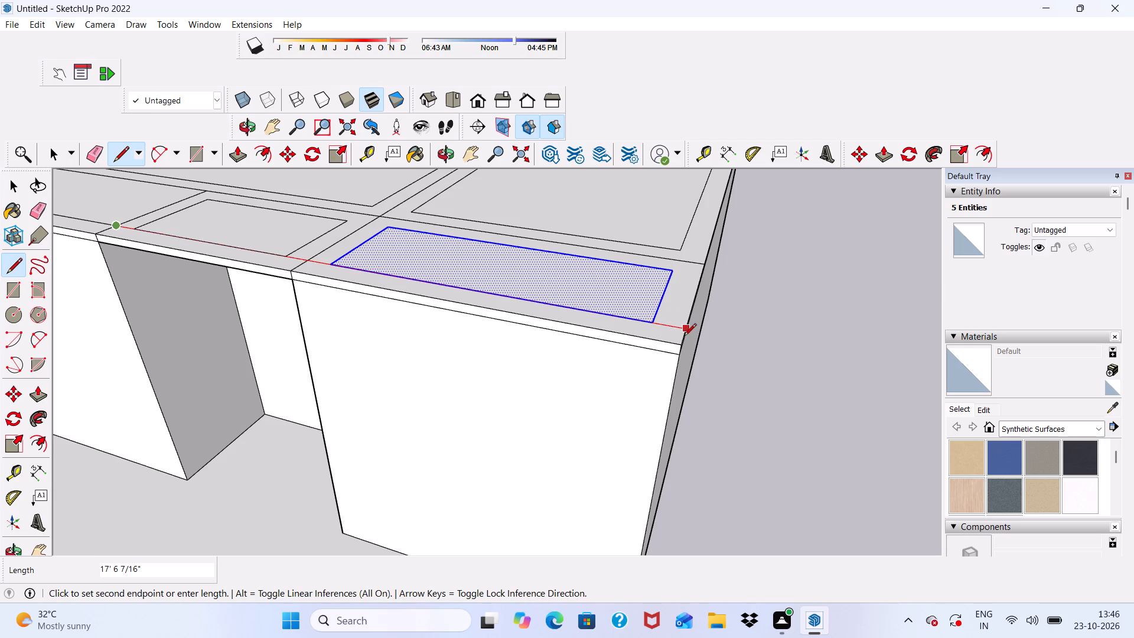
scroll(684, 333, "up", 4)
left_click(683, 330)
key("space")
scroll(326, 250, "down", 11)
left_click_drag(168, 197, 197, 213)
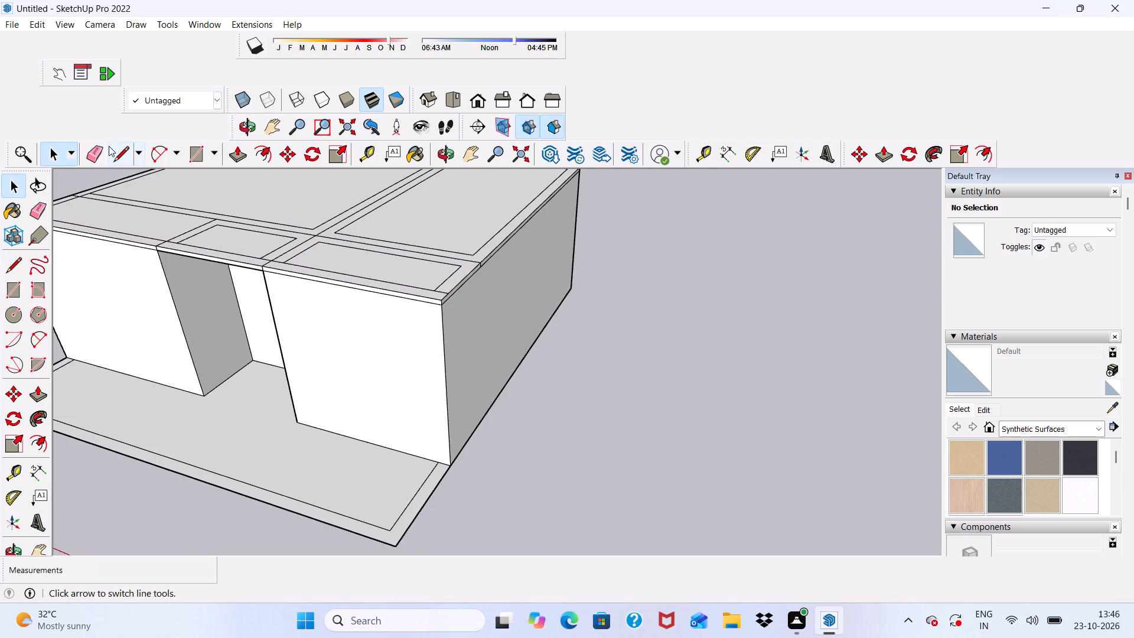
Draw a line joining the front-right outline's rear-right corner to the front-right corner of the rear-right section's outline.
left_click(112, 158)
scroll(361, 244, "up", 5)
scroll(357, 240, "down", 1)
scroll(295, 243, "up", 6)
scroll(281, 265, "down", 3)
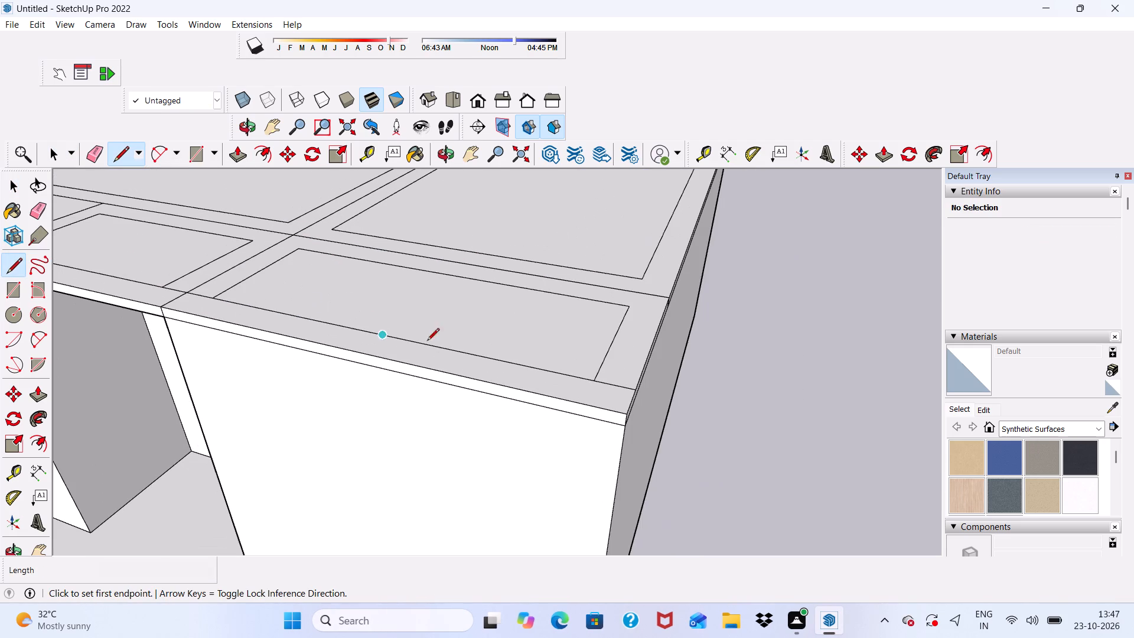
scroll(597, 380, "up", 4)
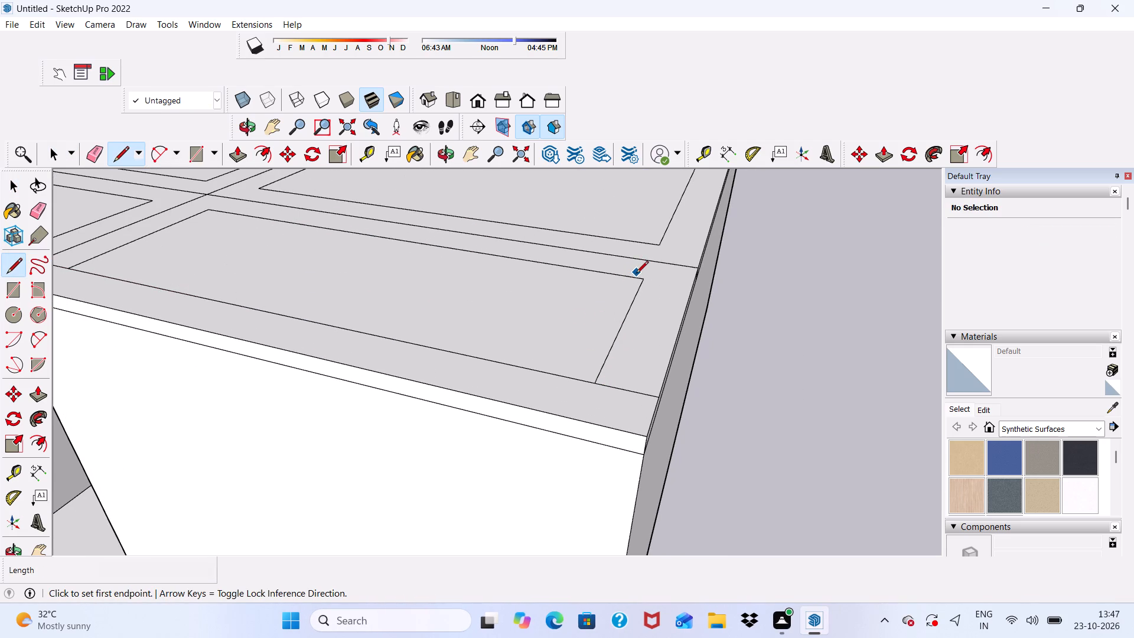
left_click(643, 282)
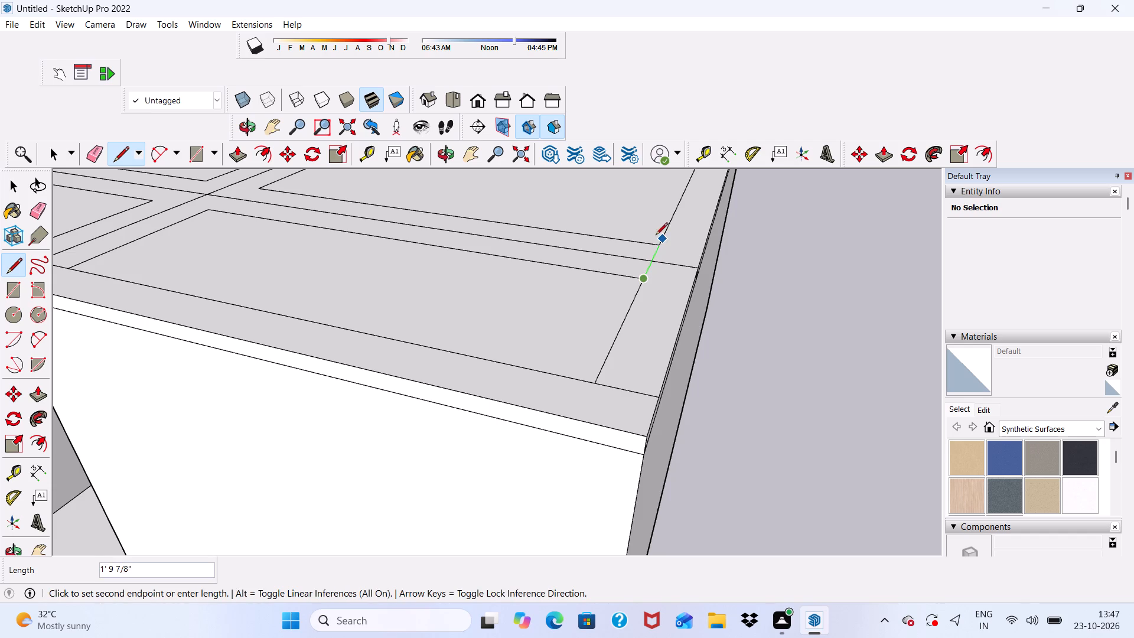
left_click(660, 238)
key("space")
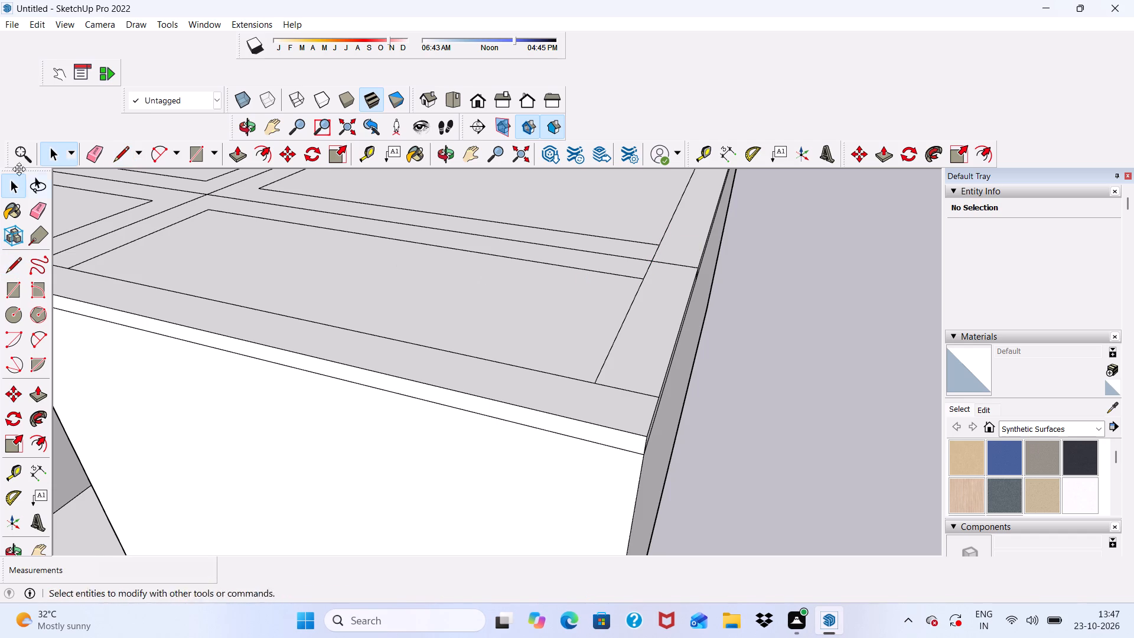
Erase the rear edge of the front-right section's offset outline.
left_click(102, 147)
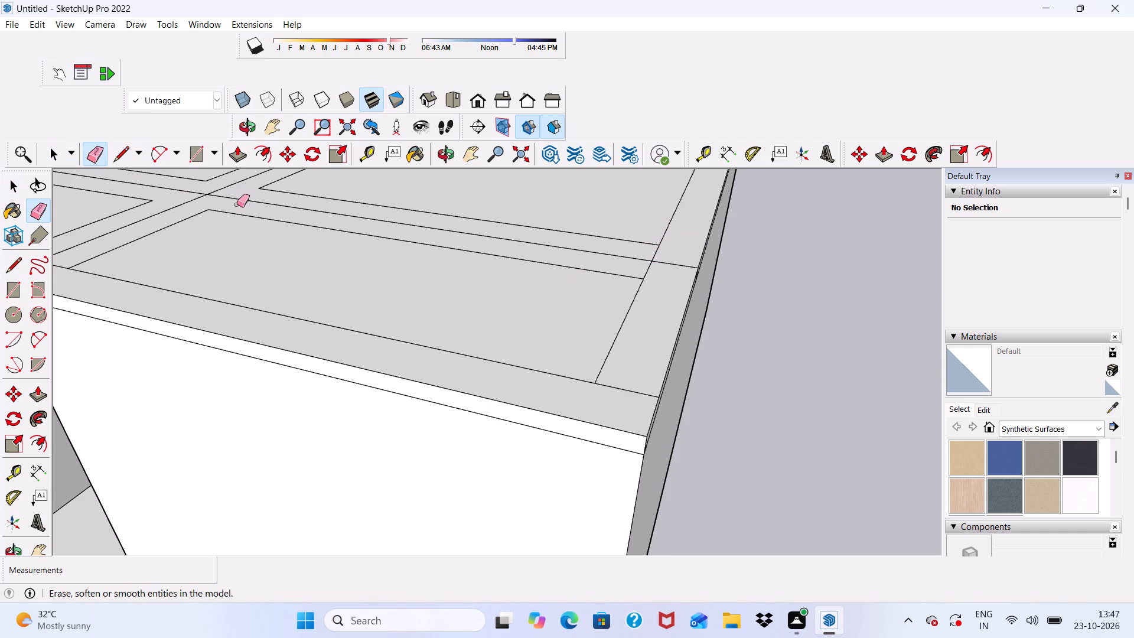
left_click(238, 212)
scroll(239, 216, "down", 12)
scroll(259, 266, "up", 2)
middle_click_drag(259, 266, 343, 327)
scroll(259, 274, "down", 1)
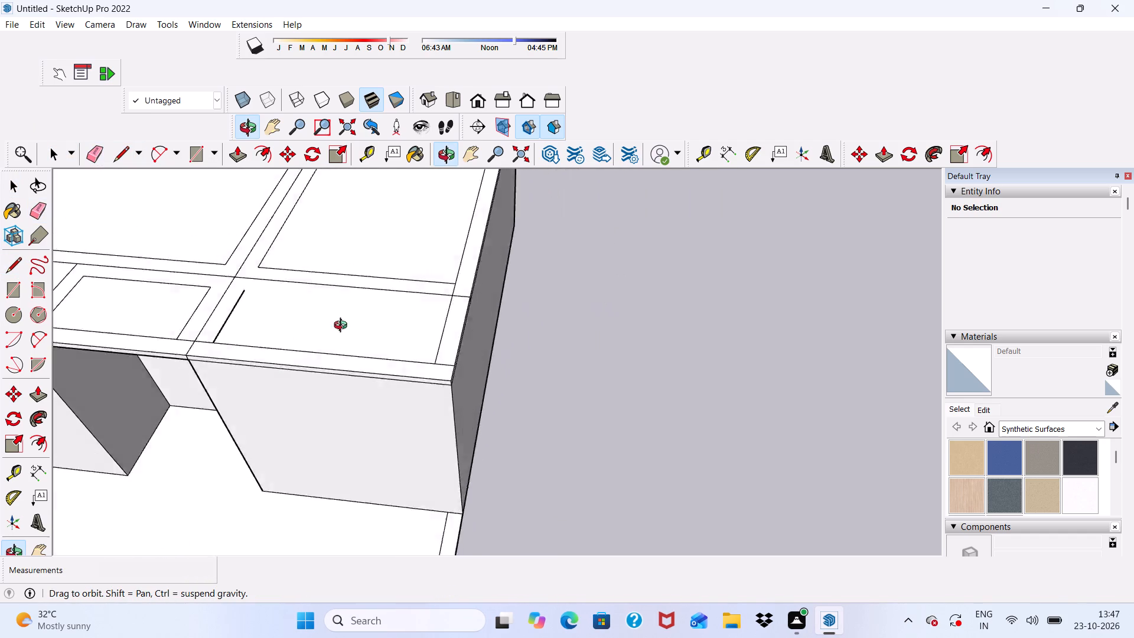
middle_click_drag(343, 327, 382, 331)
key("space")
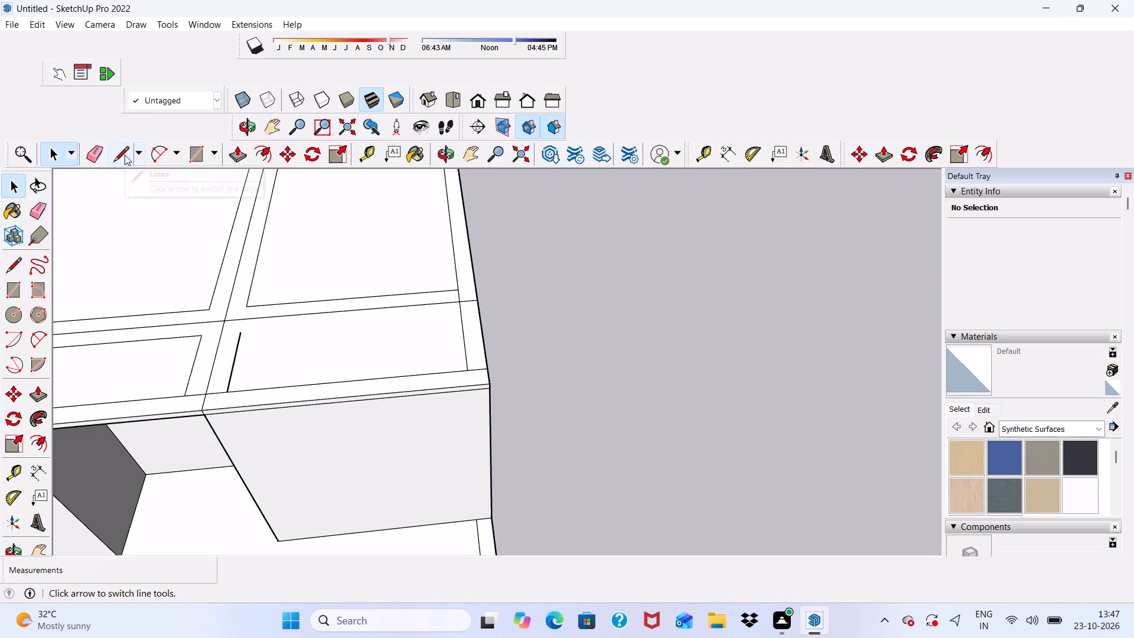
Draw a line extending the front-right outline's left edge to the front-left corner of the rear-right section's outline.
left_click(125, 155)
scroll(234, 320, "up", 4)
left_click(243, 339)
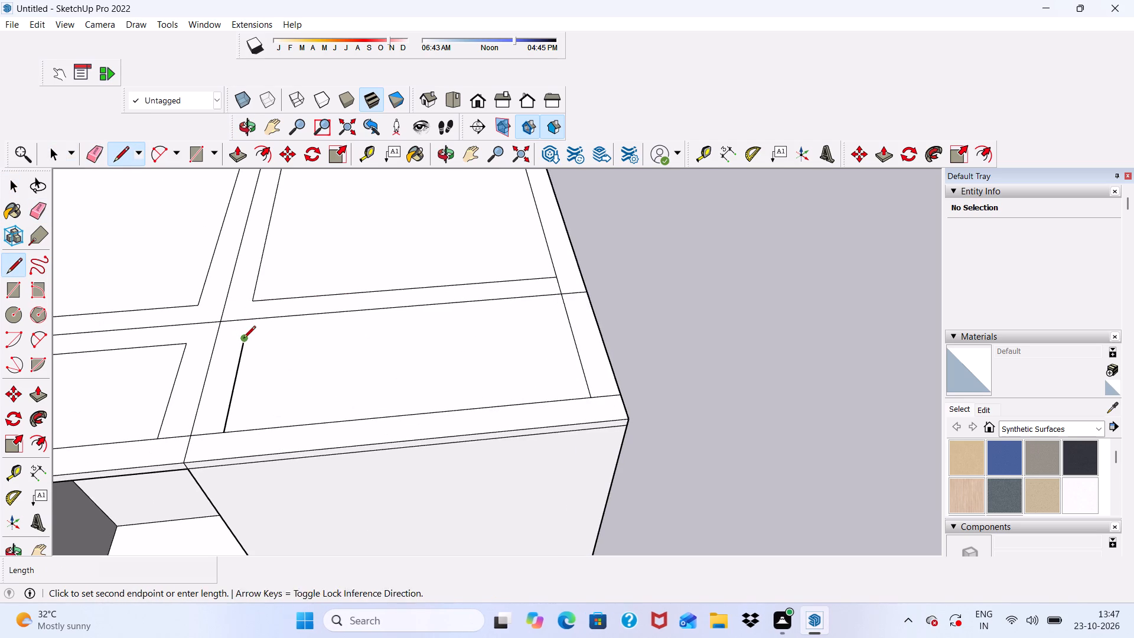
left_click(253, 298)
Examine the recess section's outline and its junctions with the neighbouring wall outlines on the slab.
scroll(288, 274, "down", 12)
middle_click_drag(444, 336, 386, 343)
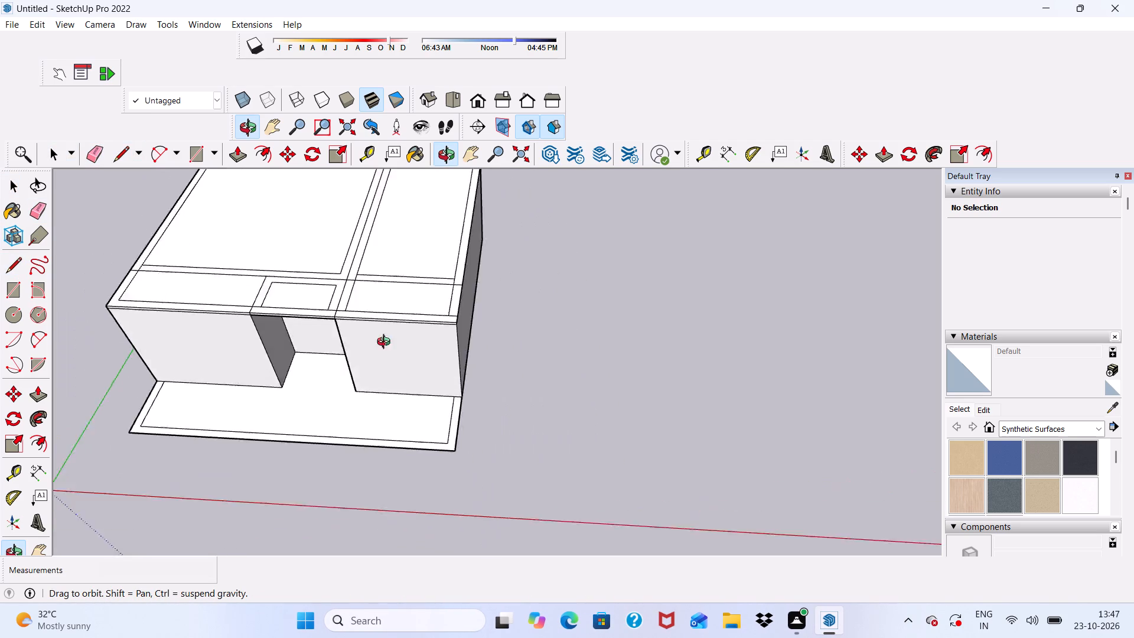
middle_click_drag(386, 343, 388, 272)
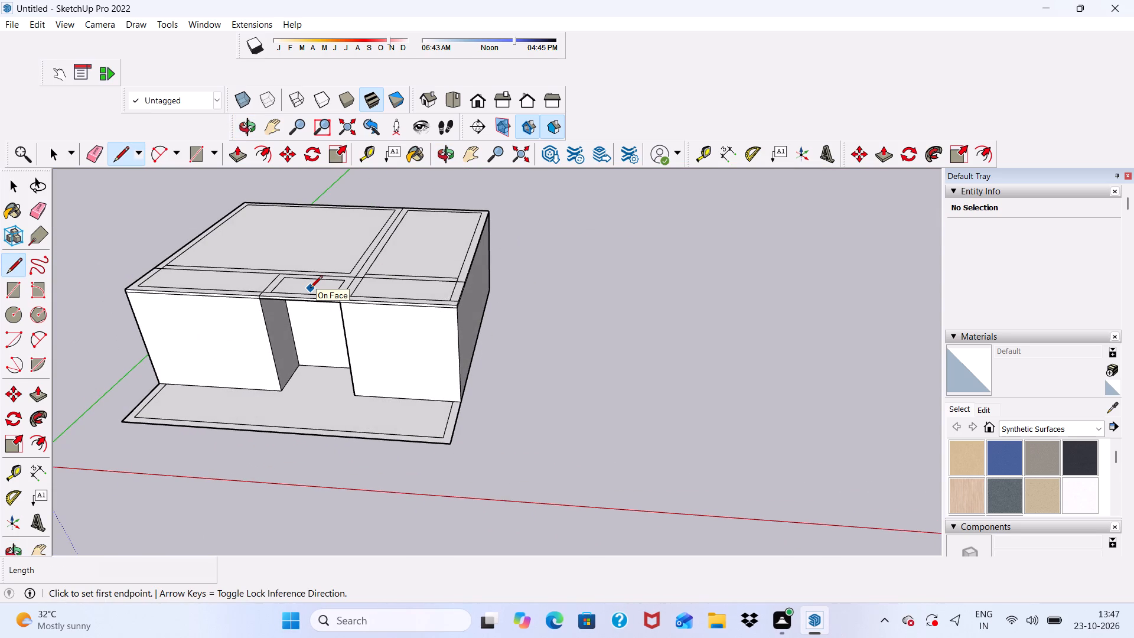
scroll(276, 243, "up", 4)
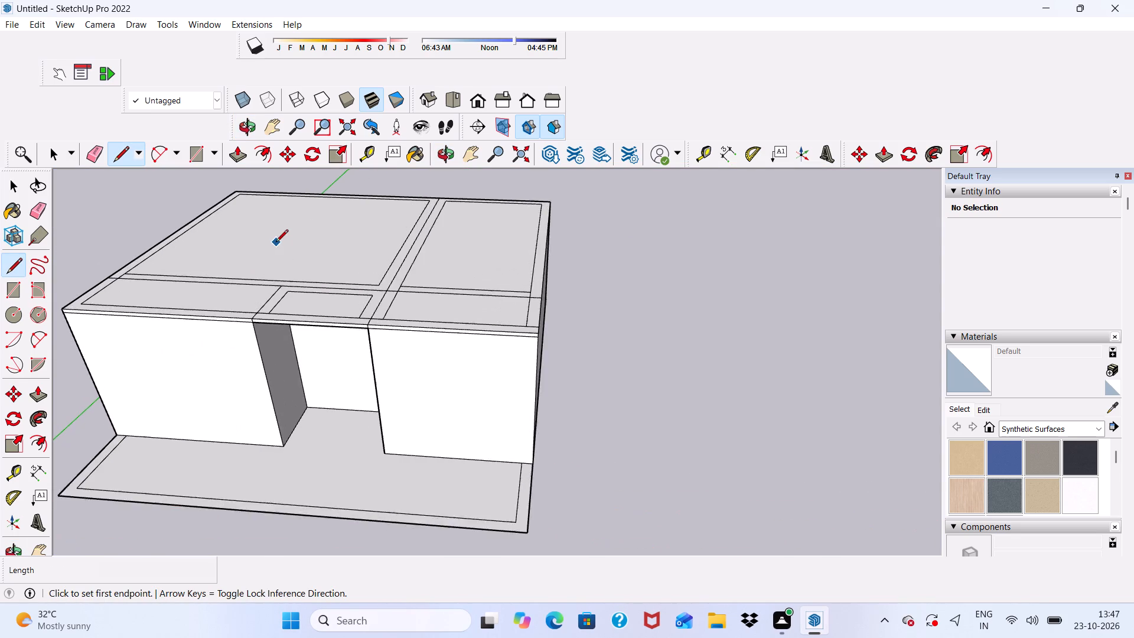
scroll(298, 289, "up", 9)
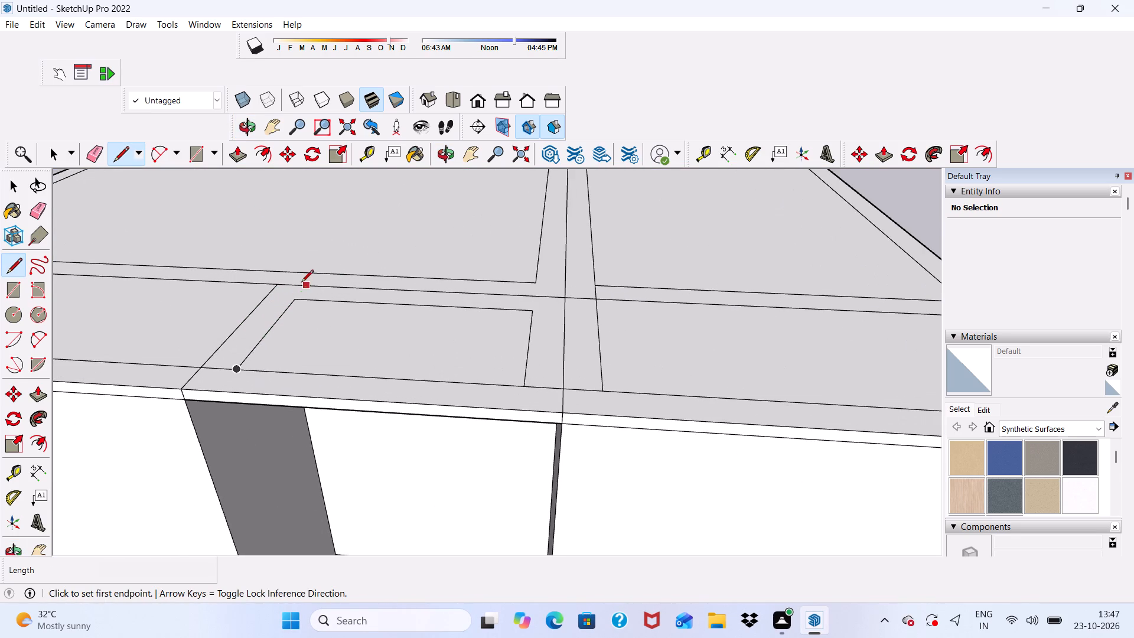
scroll(302, 282, "up", 3)
scroll(259, 340, "down", 4)
scroll(256, 287, "down", 6)
middle_click_drag(273, 311, 275, 314)
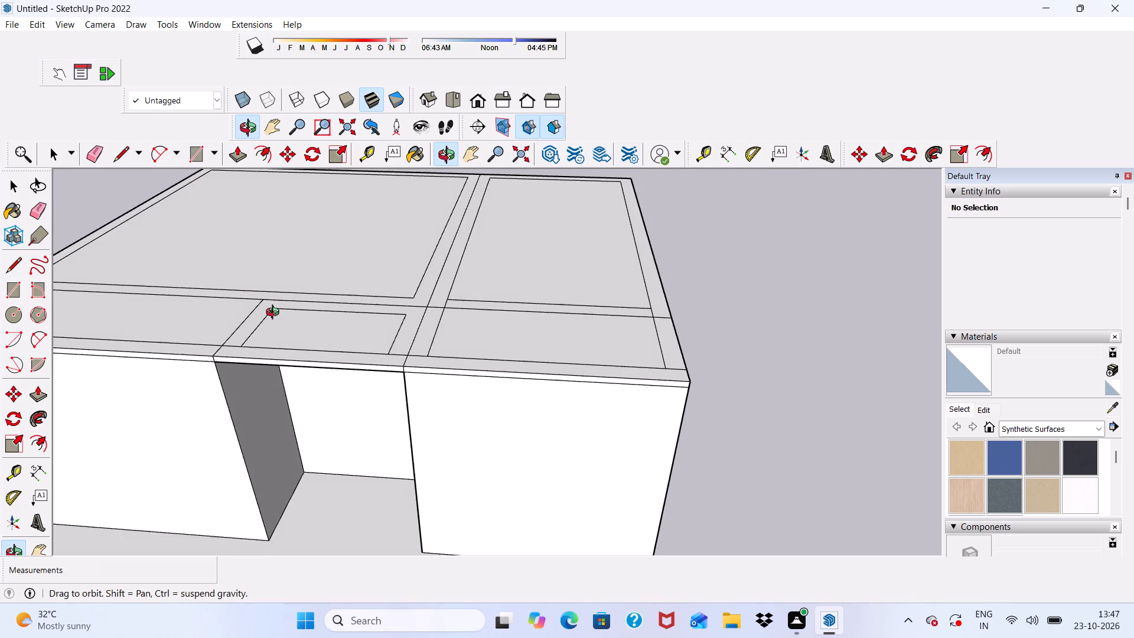
middle_click_drag(275, 314, 318, 264)
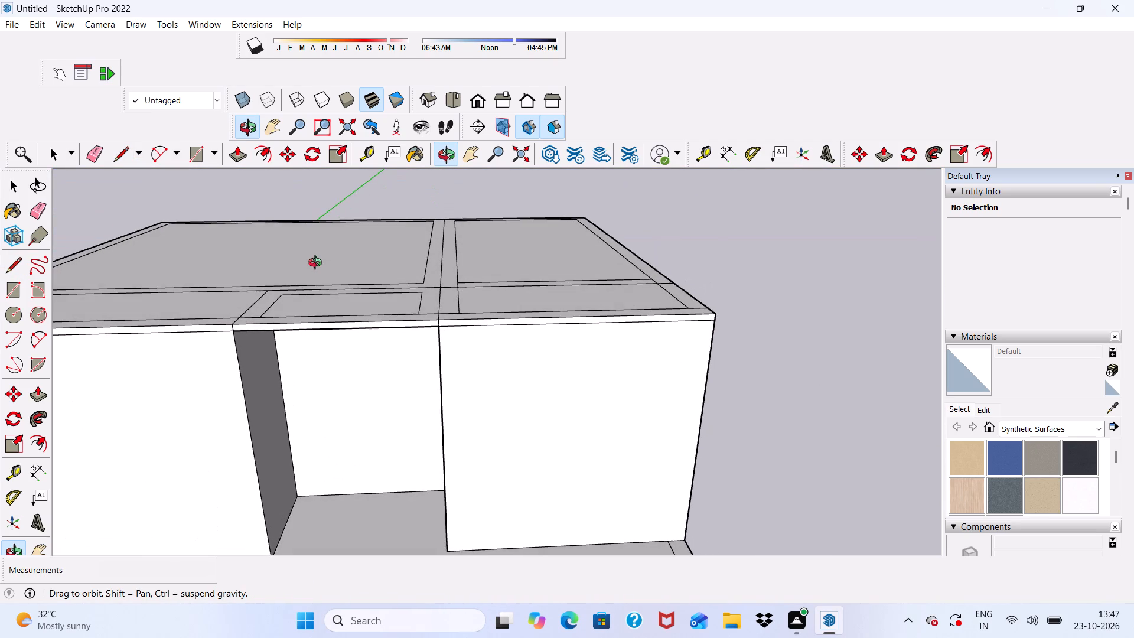
middle_click_drag(318, 264, 317, 266)
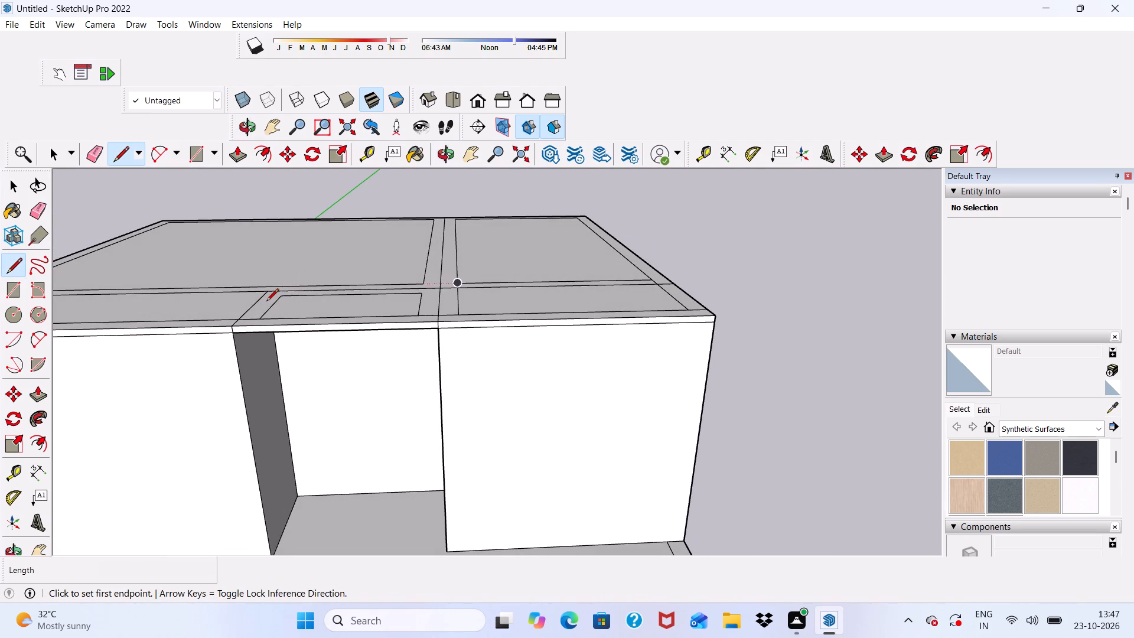
scroll(286, 304, "up", 8)
scroll(280, 288, "down", 12)
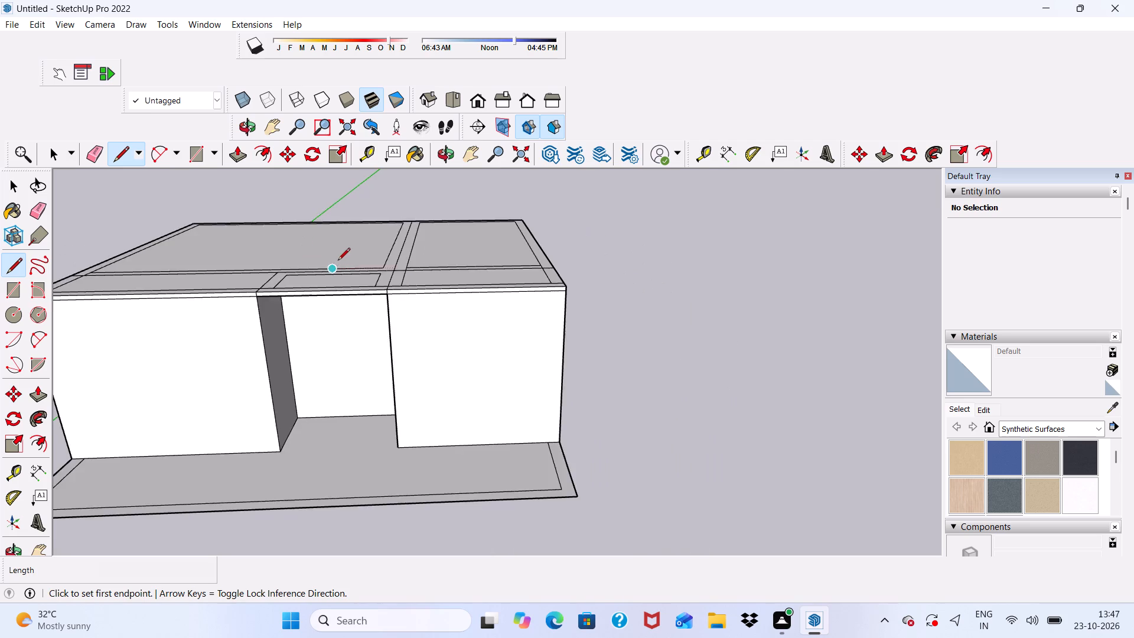
scroll(338, 261, "down", 3)
key("space")
scroll(340, 258, "up", 1)
middle_click_drag(340, 259, 255, 441)
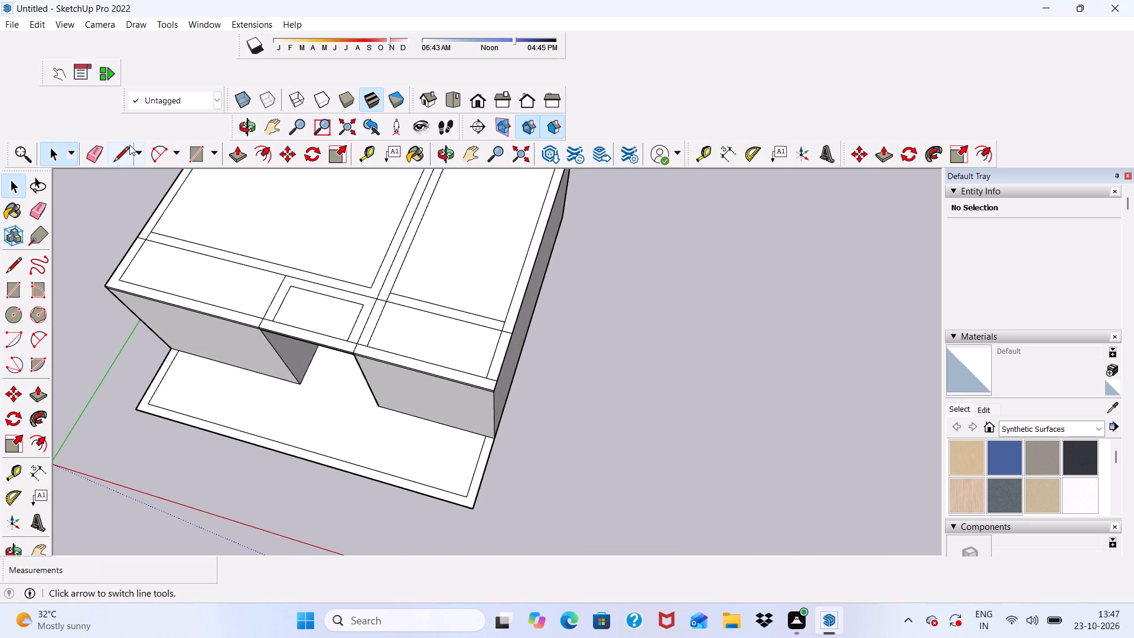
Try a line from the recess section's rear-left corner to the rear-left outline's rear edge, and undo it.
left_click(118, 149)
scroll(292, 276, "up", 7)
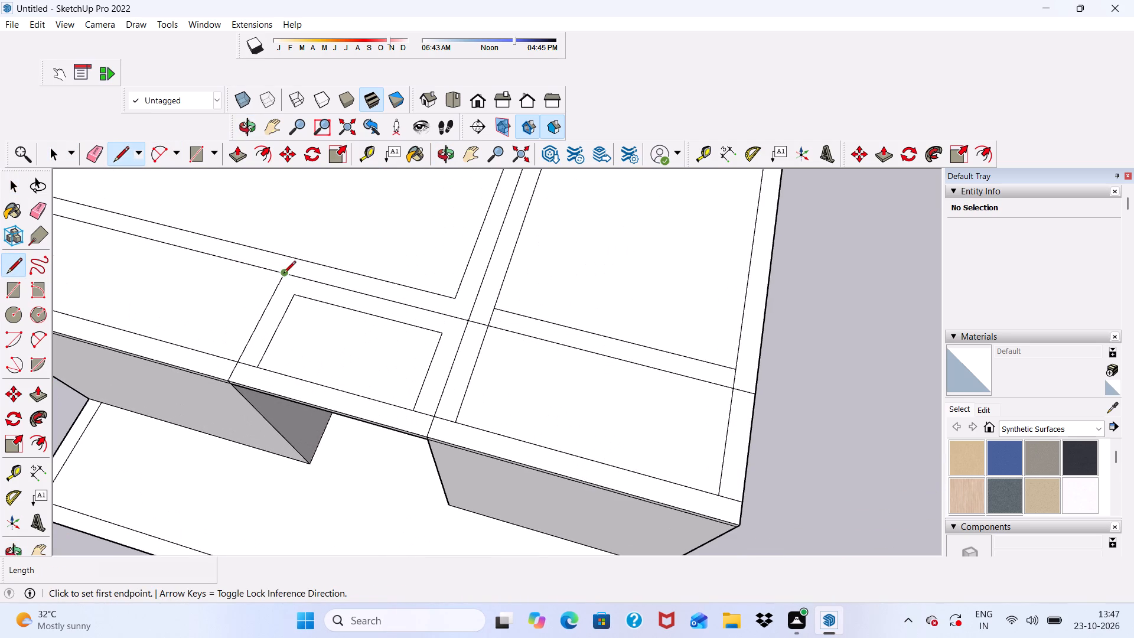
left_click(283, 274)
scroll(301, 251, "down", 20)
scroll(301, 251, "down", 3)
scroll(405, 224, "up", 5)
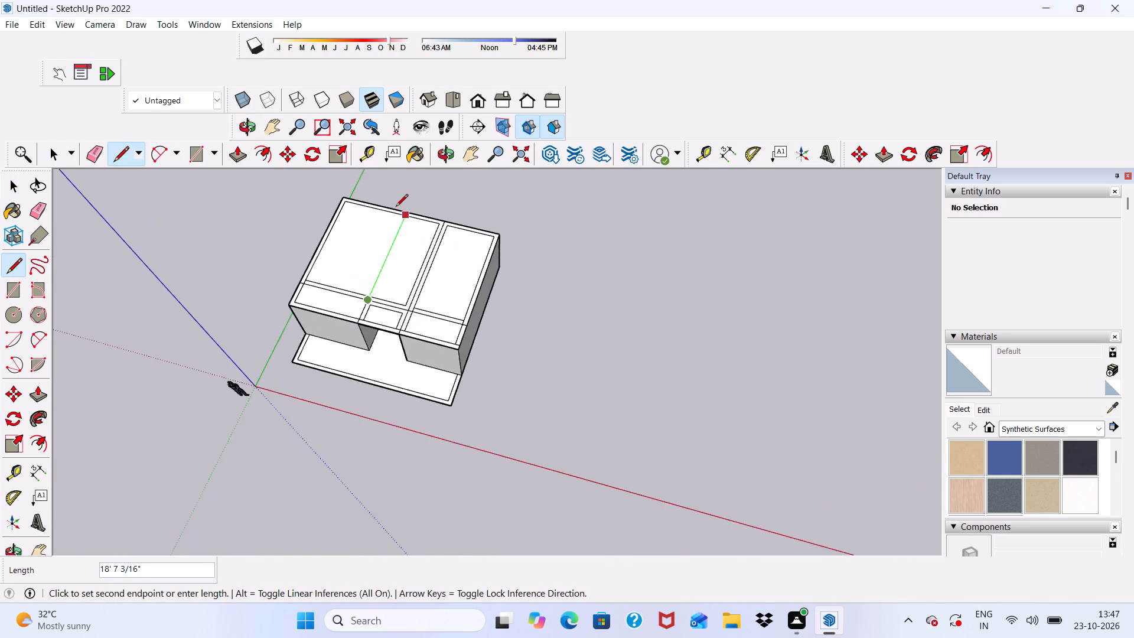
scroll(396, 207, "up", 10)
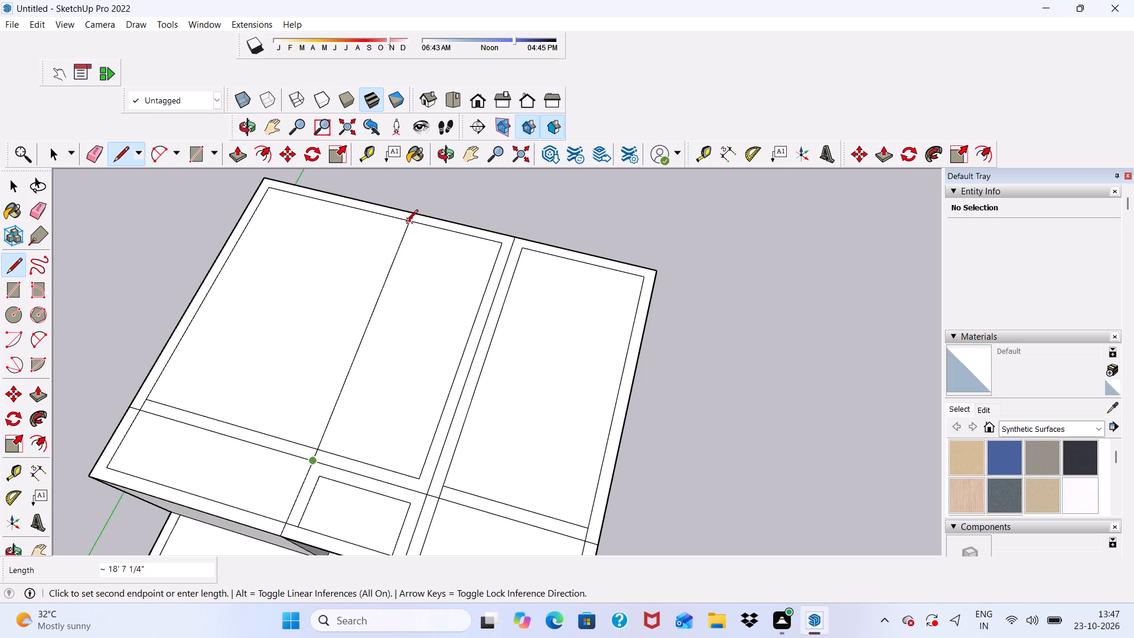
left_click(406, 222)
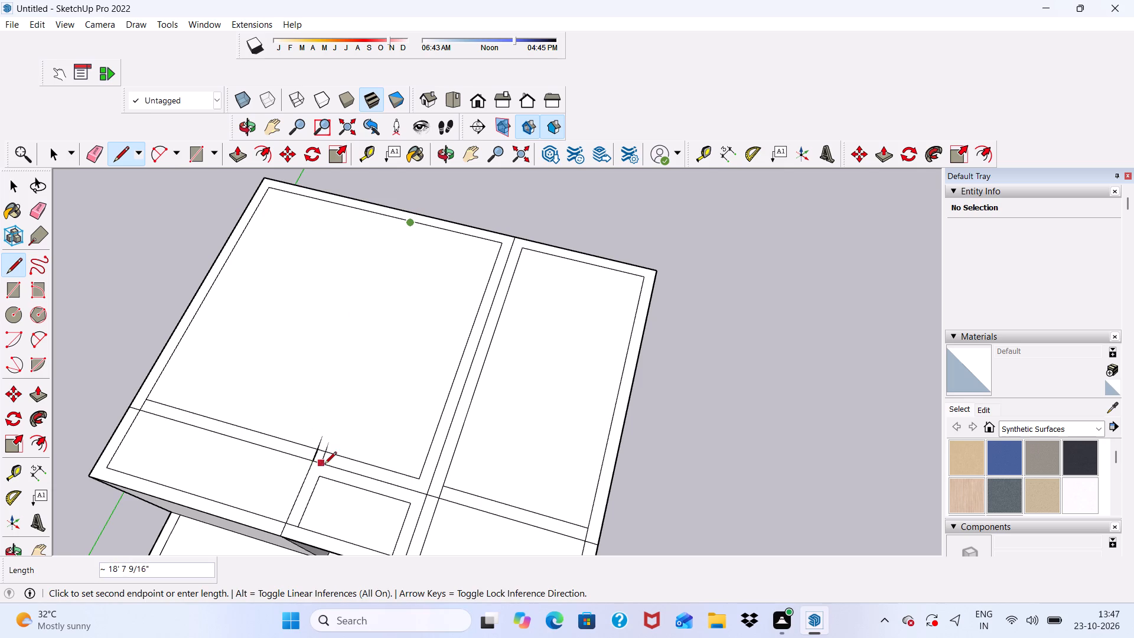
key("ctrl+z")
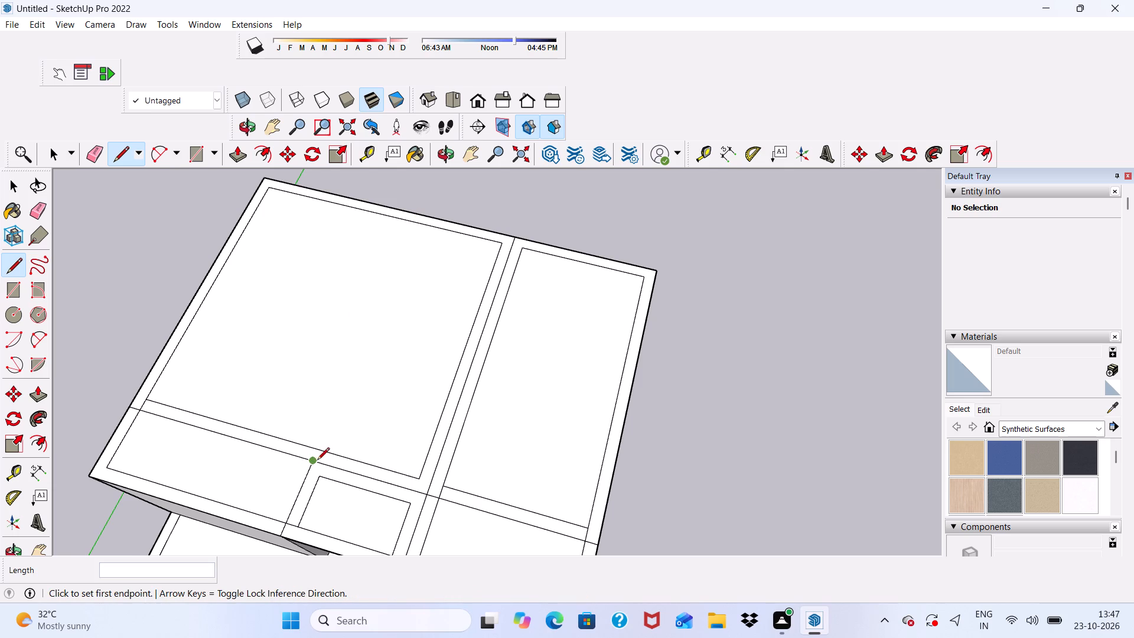
Draw a partition line about 18' 7" long from the recess section's rear-left corner to the rear-left outline's rear edge.
left_click(315, 465)
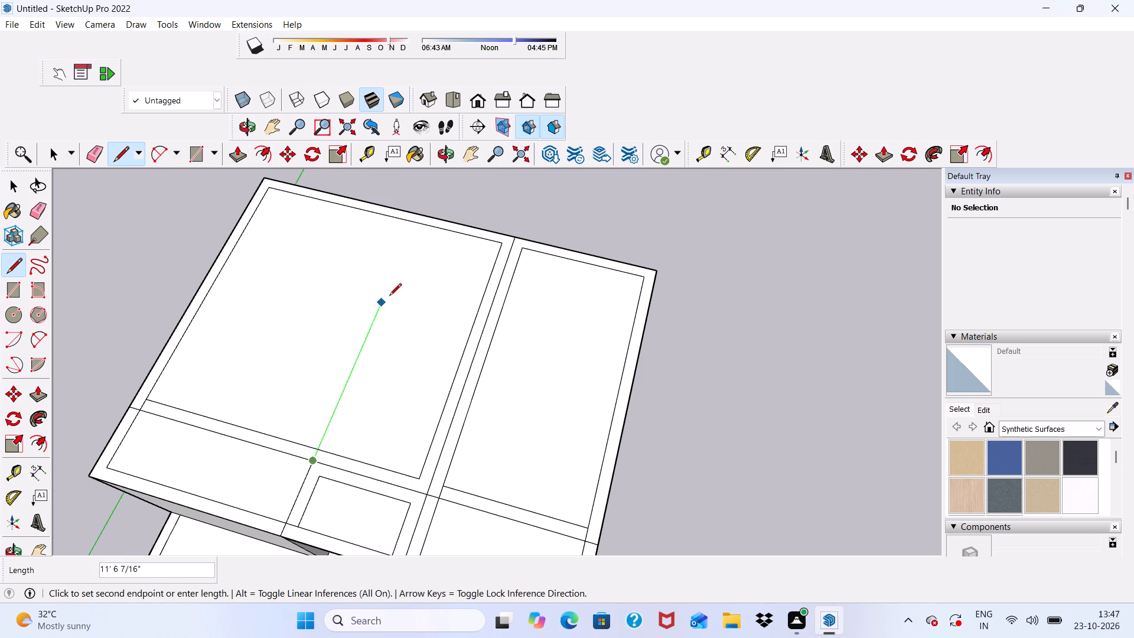
left_click(416, 222)
scroll(337, 291, "down", 5)
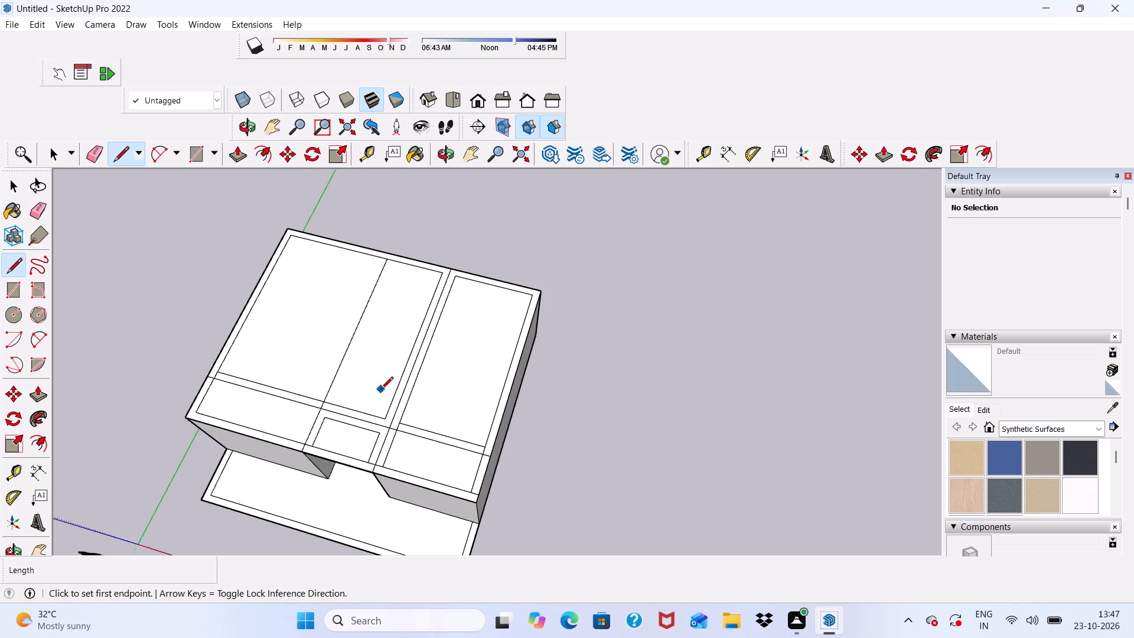
scroll(386, 399, "up", 1)
middle_click_drag(367, 414, 449, 281)
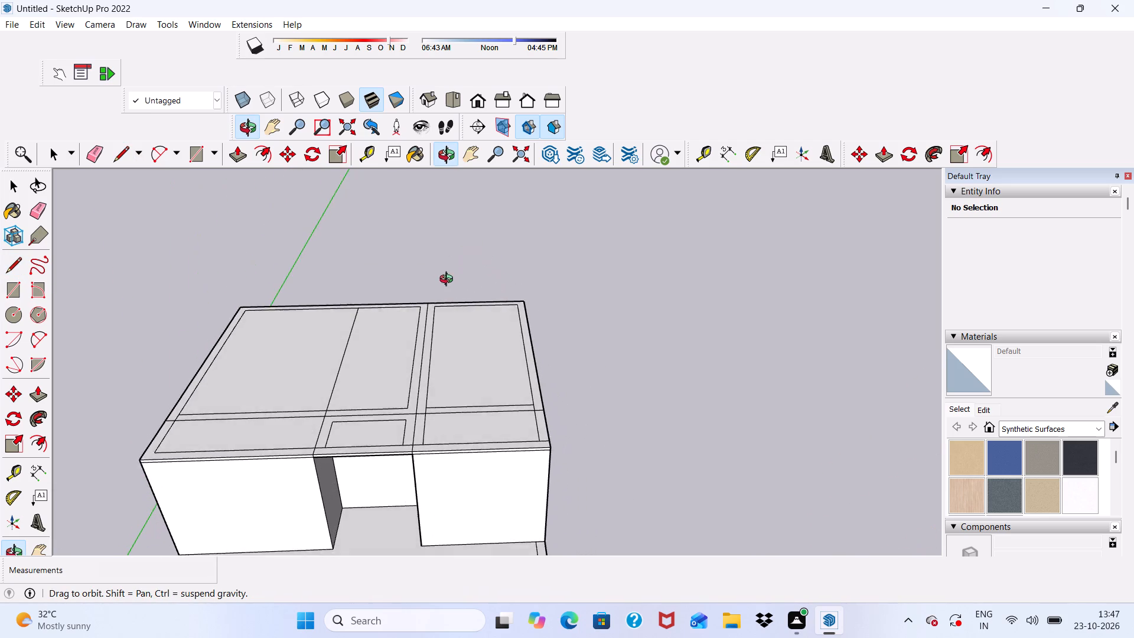
middle_click_drag(449, 281, 445, 285)
key("space")
Erase the rear, left and right edges of the recess section's offset outline.
middle_click_drag(349, 441, 338, 451)
scroll(334, 419, "up", 4)
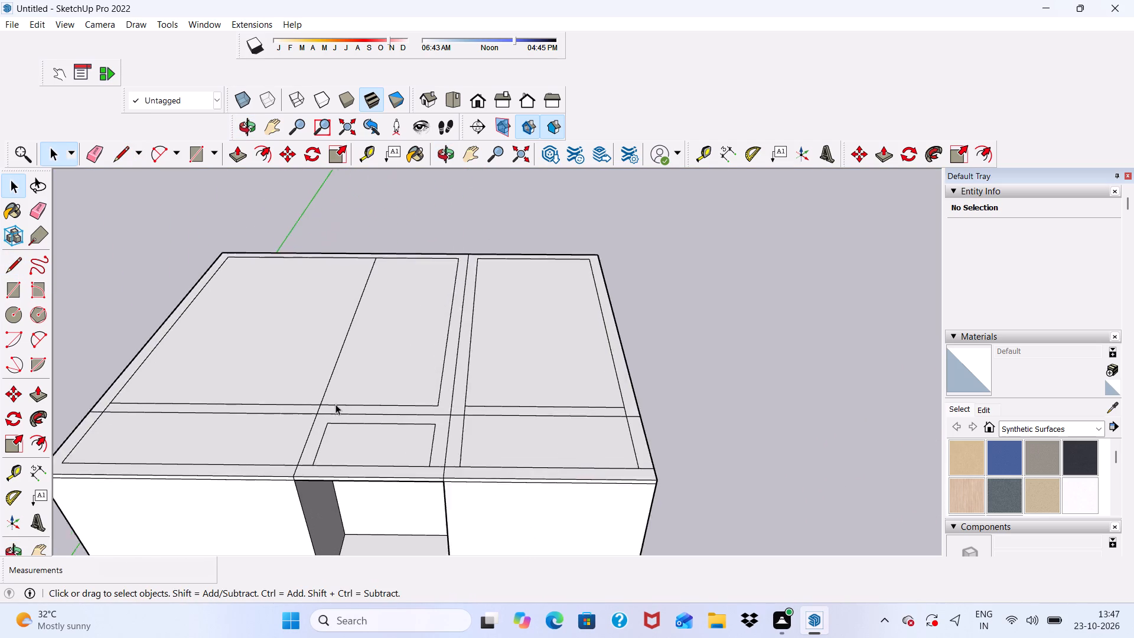
scroll(335, 404, "down", 1)
scroll(345, 442, "up", 4)
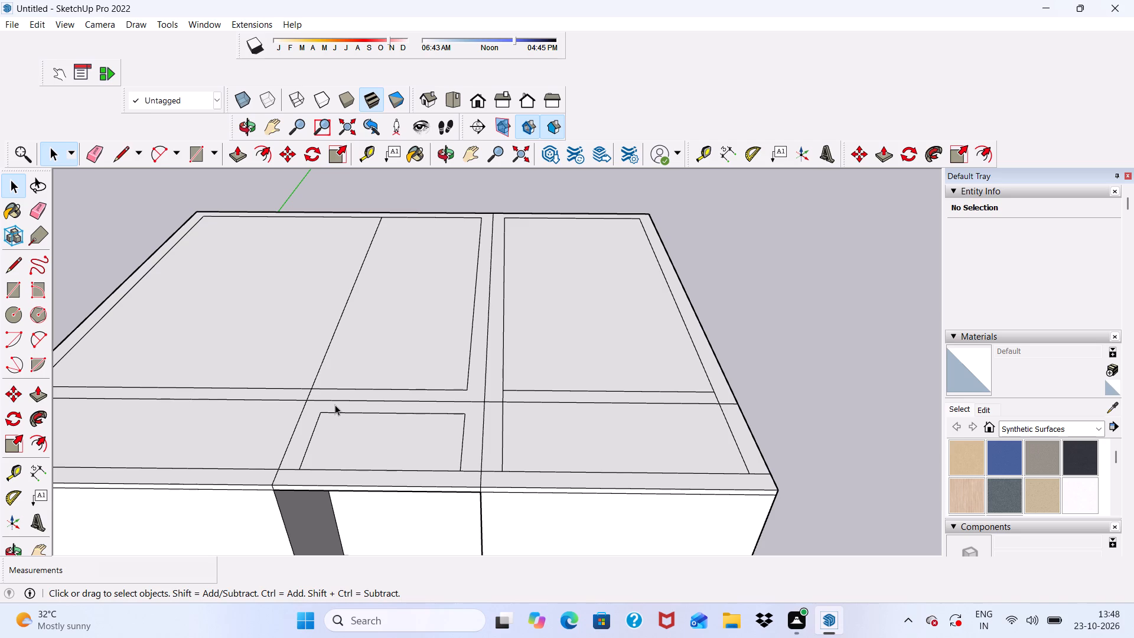
left_click(90, 149)
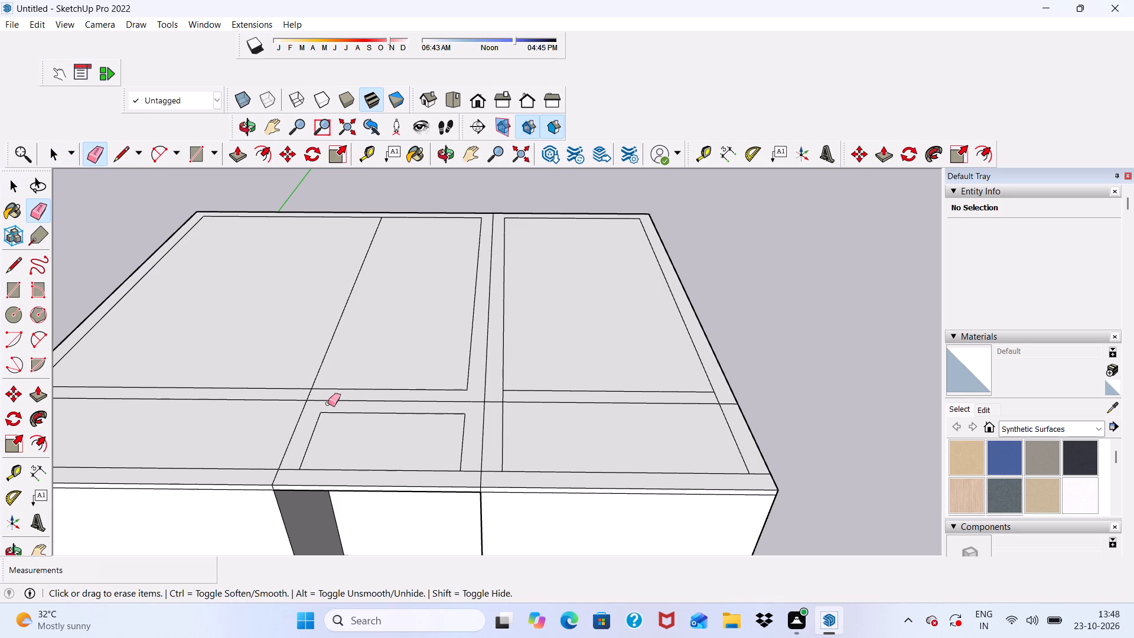
left_click_drag(334, 411, 340, 421)
left_click_drag(310, 442, 324, 447)
left_click_drag(452, 430, 469, 445)
Erase the short piece of the new partition line that crosses the wall band behind the recess section.
scroll(456, 423, "down", 5)
middle_click_drag(453, 447, 513, 416)
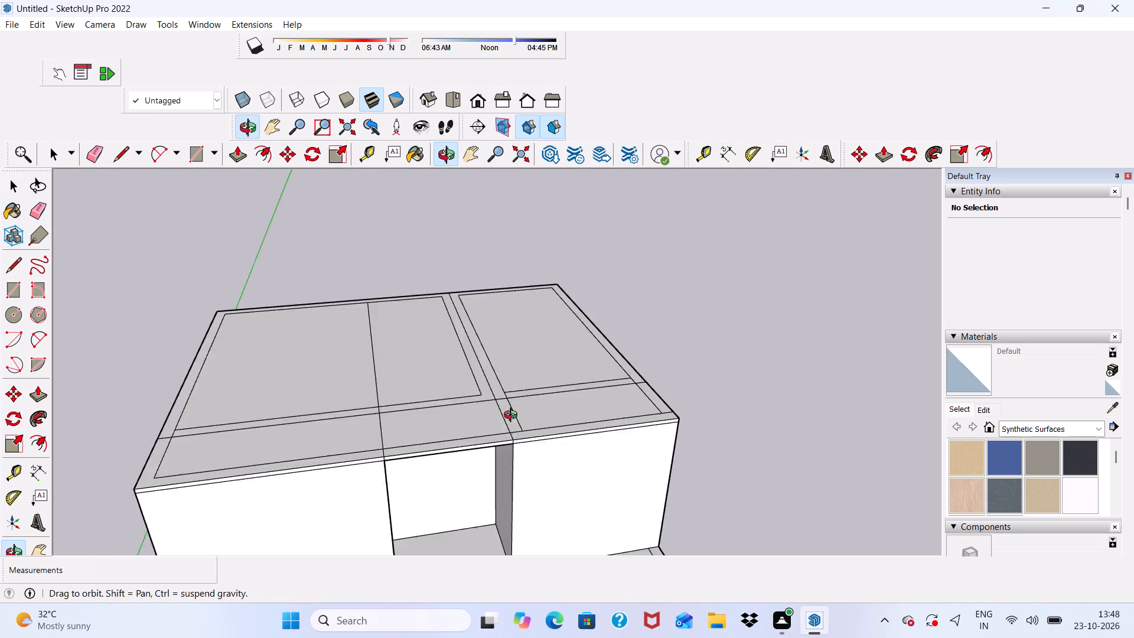
middle_click_drag(513, 416, 484, 566)
scroll(463, 428, "up", 1)
scroll(378, 424, "up", 5)
left_click_drag(367, 447, 362, 453)
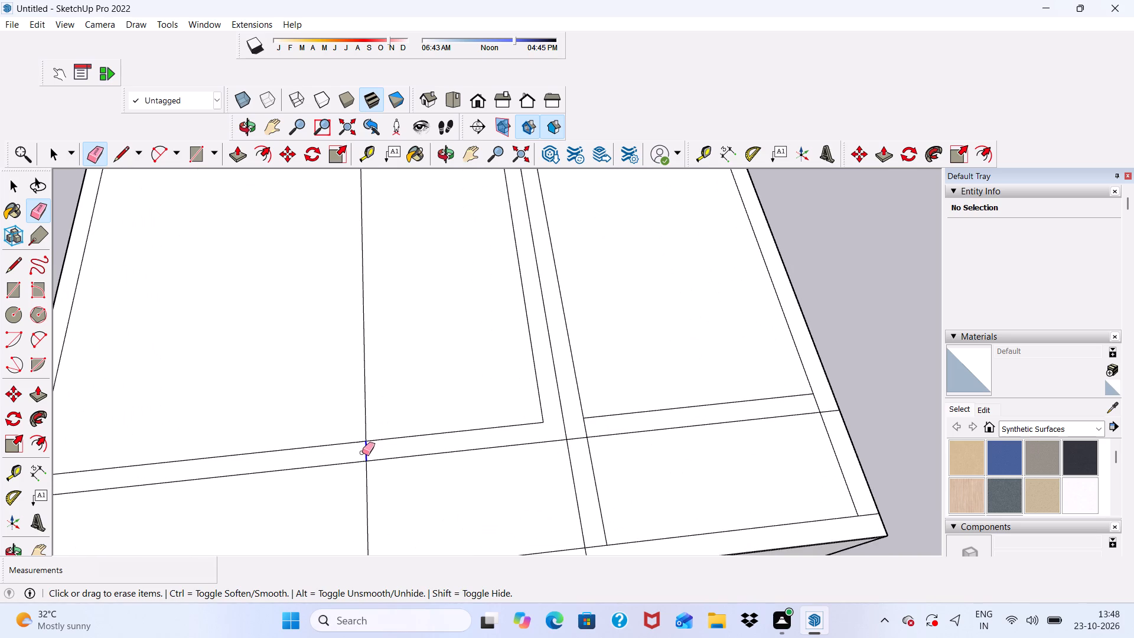
left_click_drag(362, 453, 362, 454)
scroll(361, 388, "down", 11)
key("space")
scroll(399, 298, "up", 6)
scroll(391, 275, "down", 7)
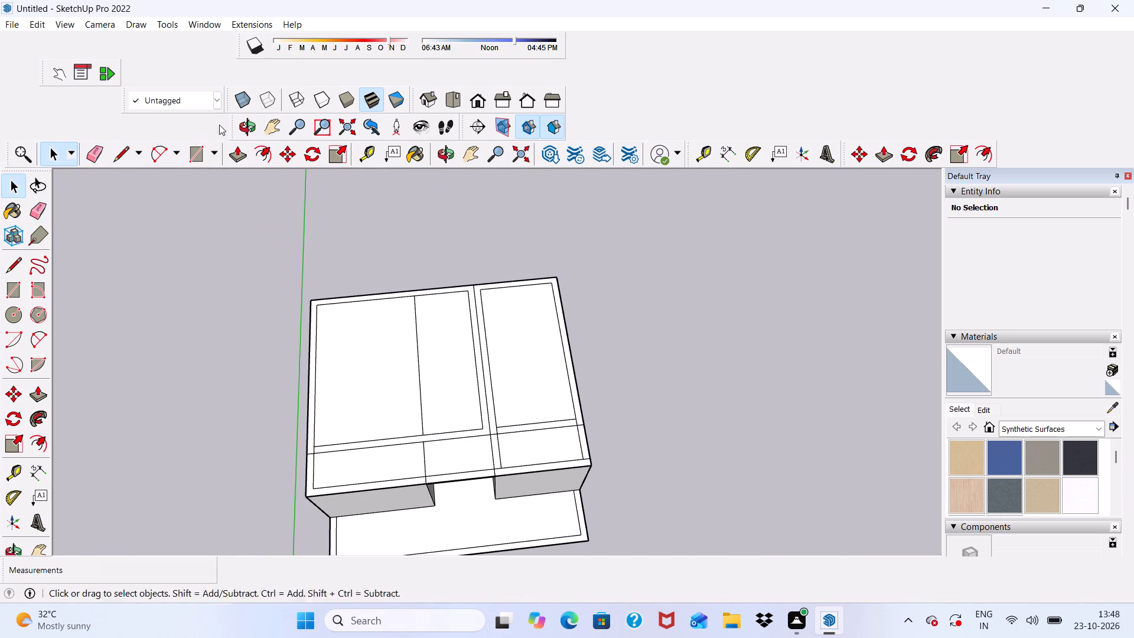
Place a guide 6" from the partition line, on the side toward the slab's left edge.
left_click(367, 149)
scroll(412, 456, "up", 5)
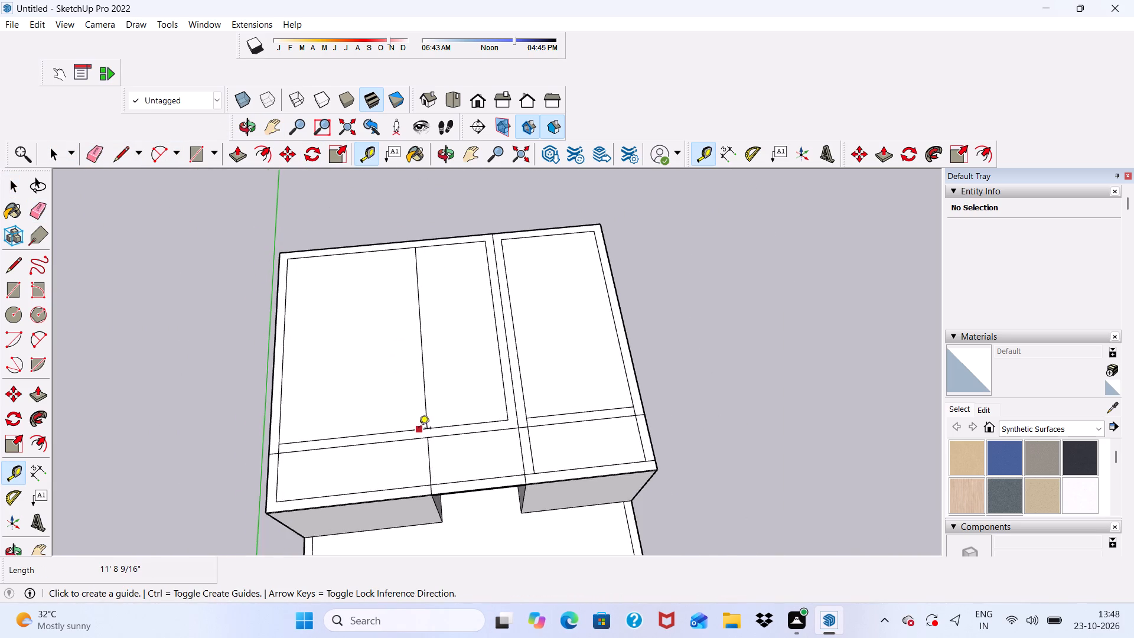
scroll(419, 429, "up", 2)
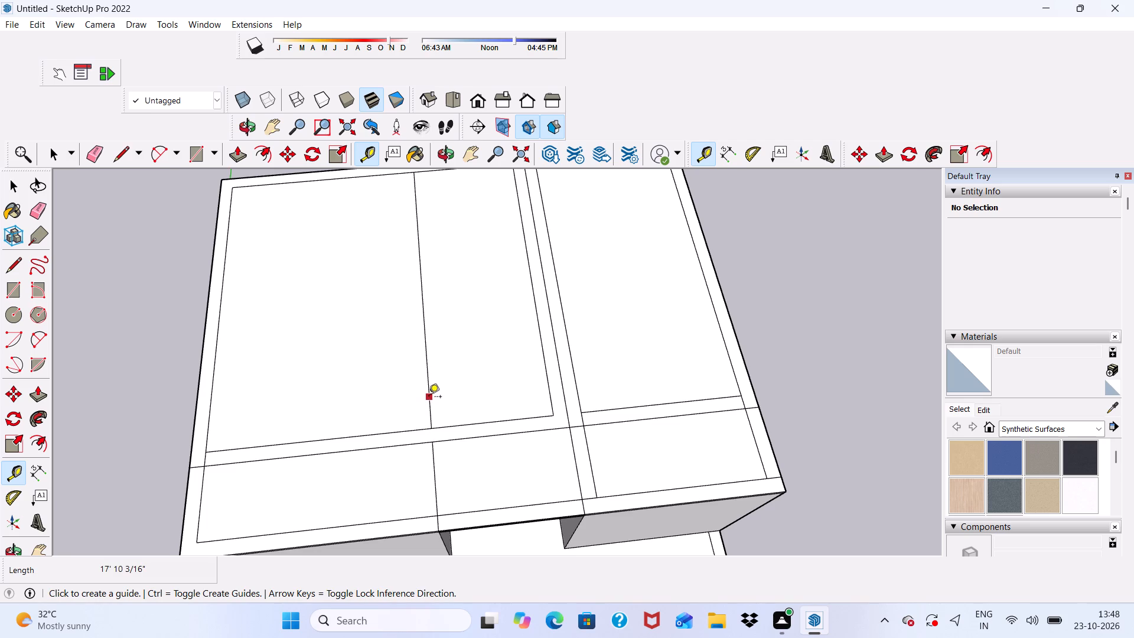
left_click(429, 398)
type("6\"")
key("Return")
key("space")
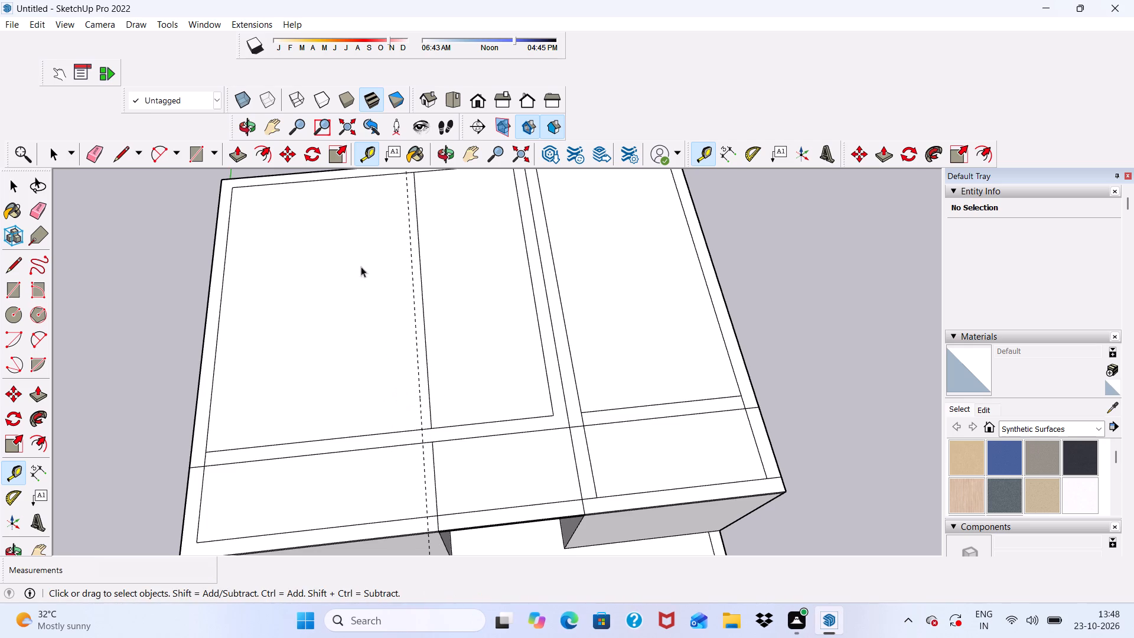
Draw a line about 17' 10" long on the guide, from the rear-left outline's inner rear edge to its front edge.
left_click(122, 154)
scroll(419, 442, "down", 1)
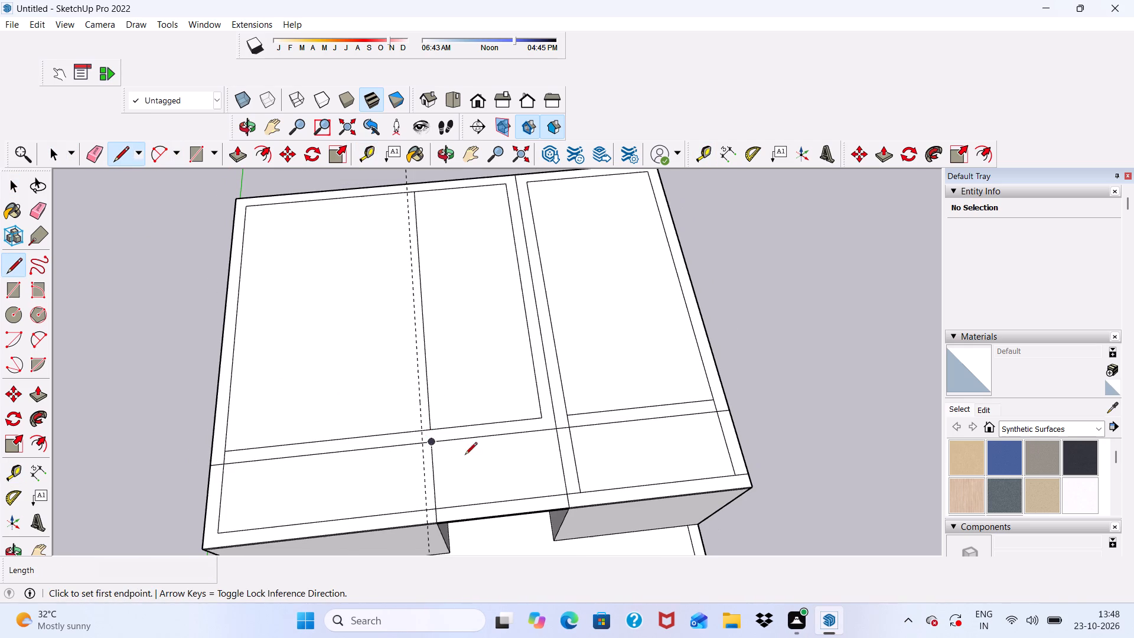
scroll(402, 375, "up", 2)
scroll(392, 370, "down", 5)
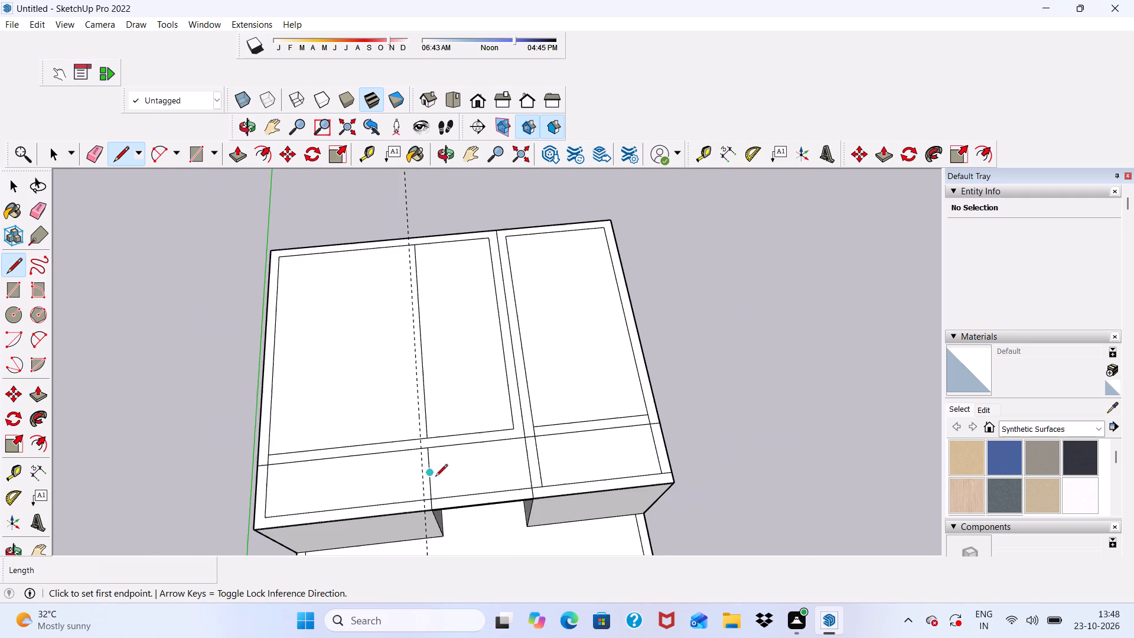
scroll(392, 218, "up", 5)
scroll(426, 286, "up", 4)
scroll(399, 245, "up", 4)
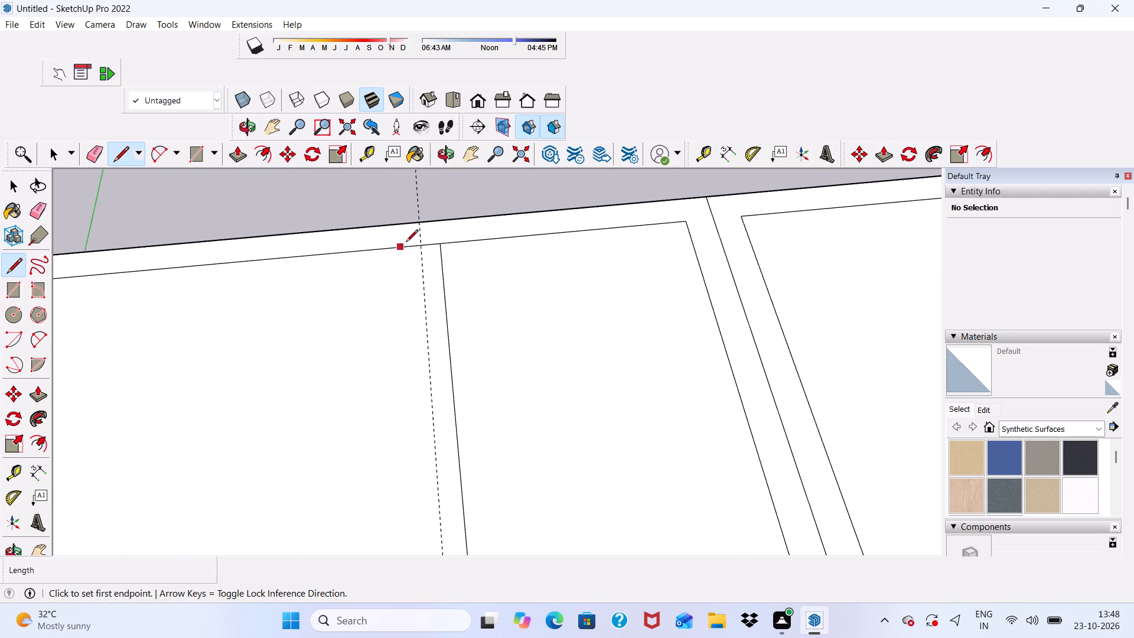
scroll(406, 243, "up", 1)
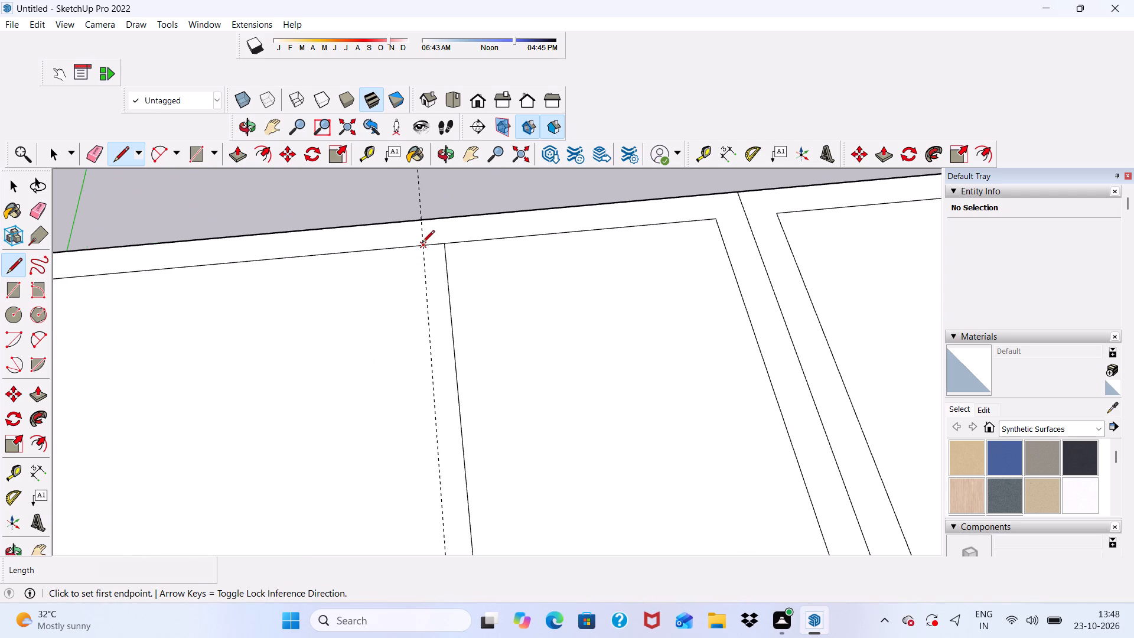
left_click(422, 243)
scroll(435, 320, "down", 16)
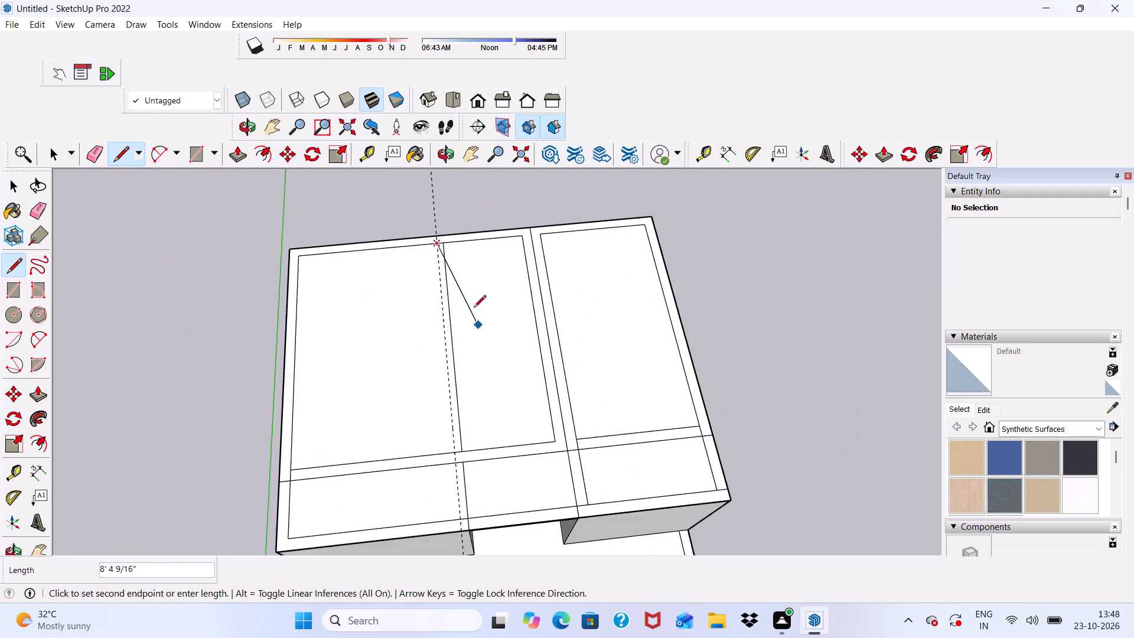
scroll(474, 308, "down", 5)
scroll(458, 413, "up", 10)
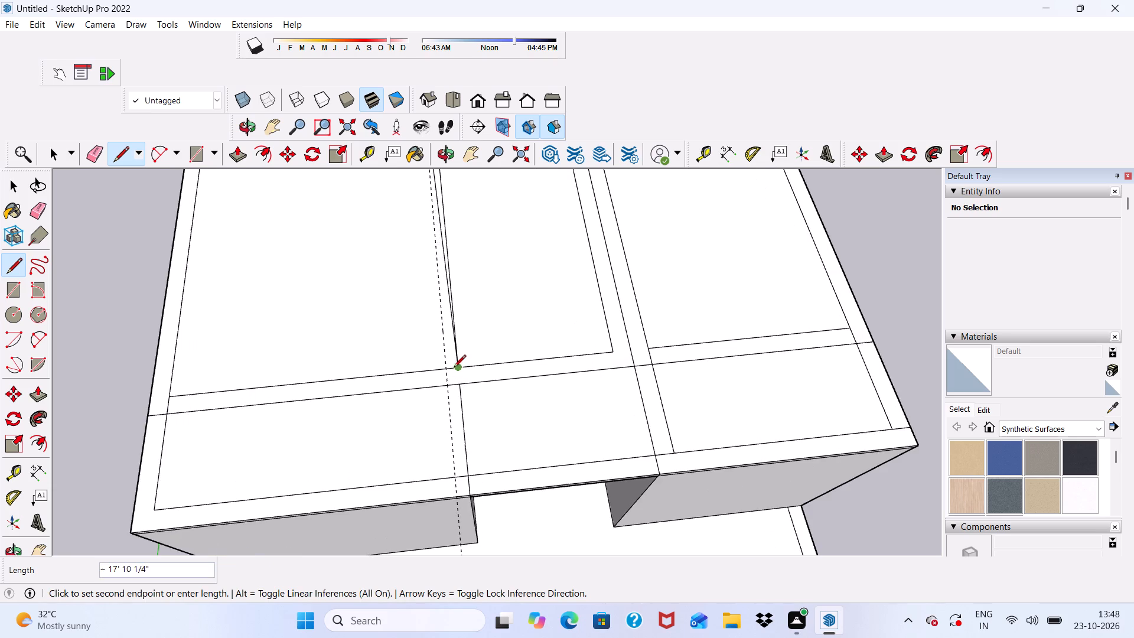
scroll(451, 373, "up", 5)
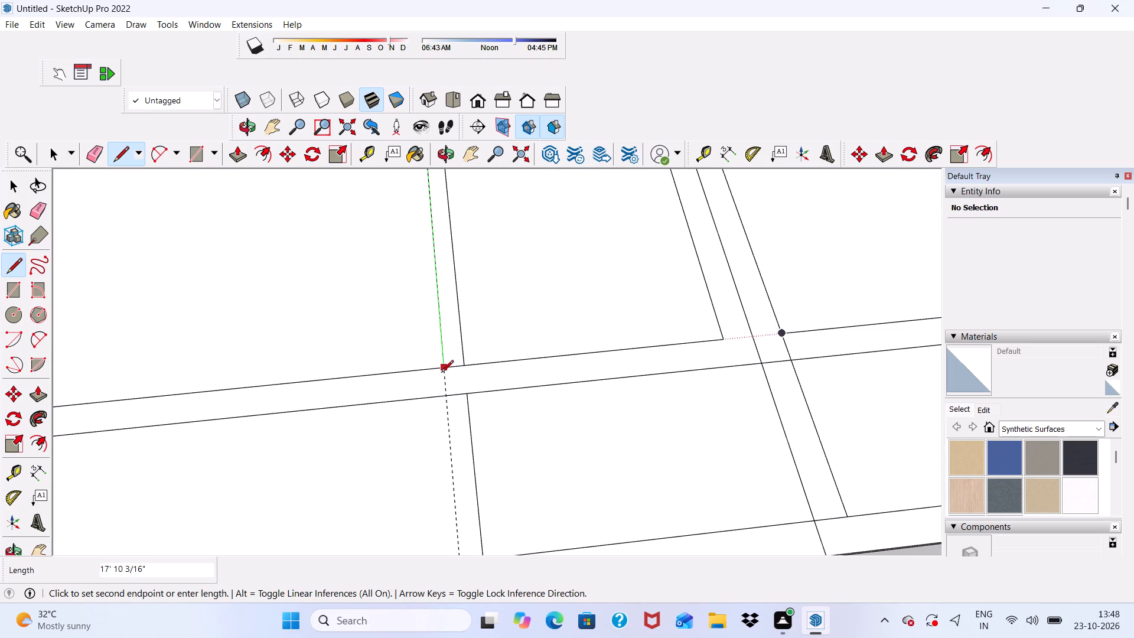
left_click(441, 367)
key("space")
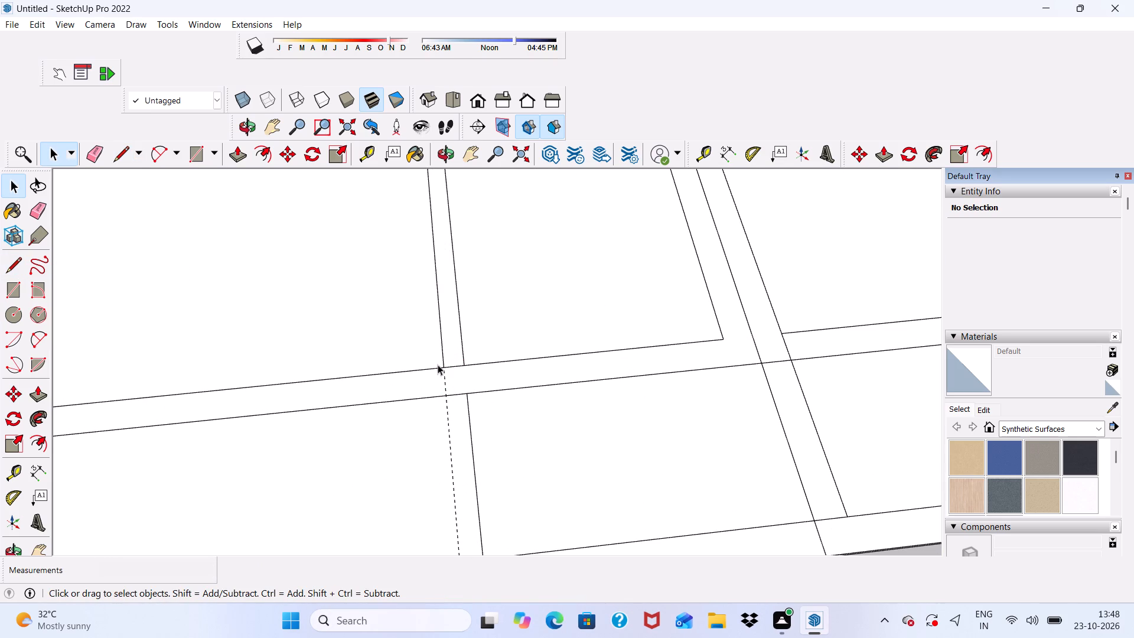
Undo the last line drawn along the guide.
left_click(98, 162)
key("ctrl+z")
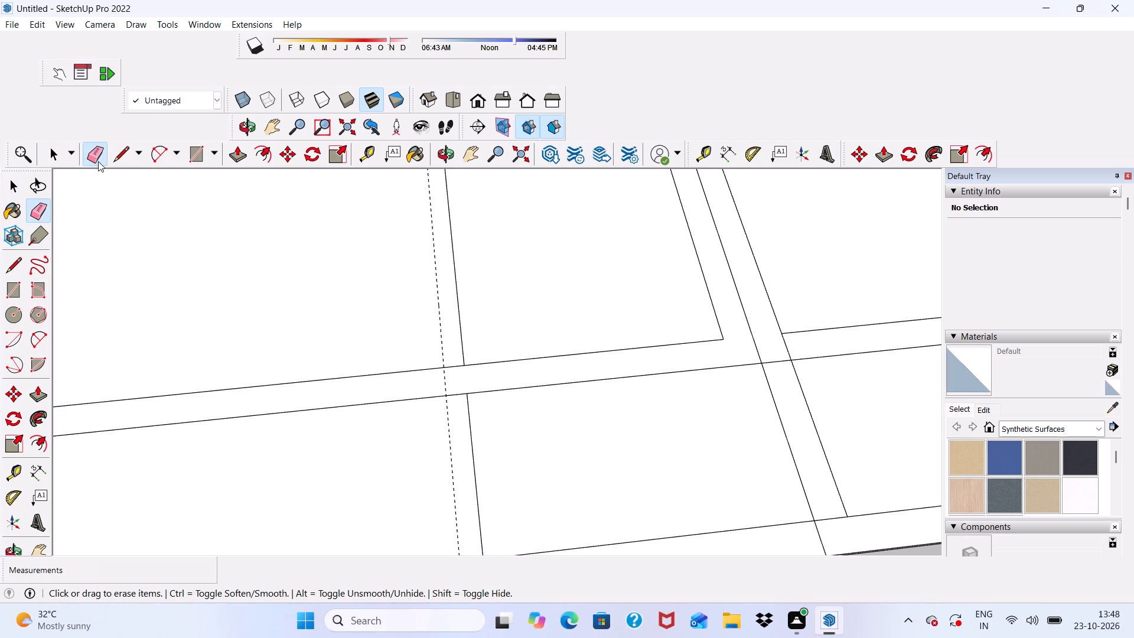
Draw a line about 22' 5" long on the guide, from the rear-left outline's inner rear edge to the front wall's inner edge.
left_click(122, 155)
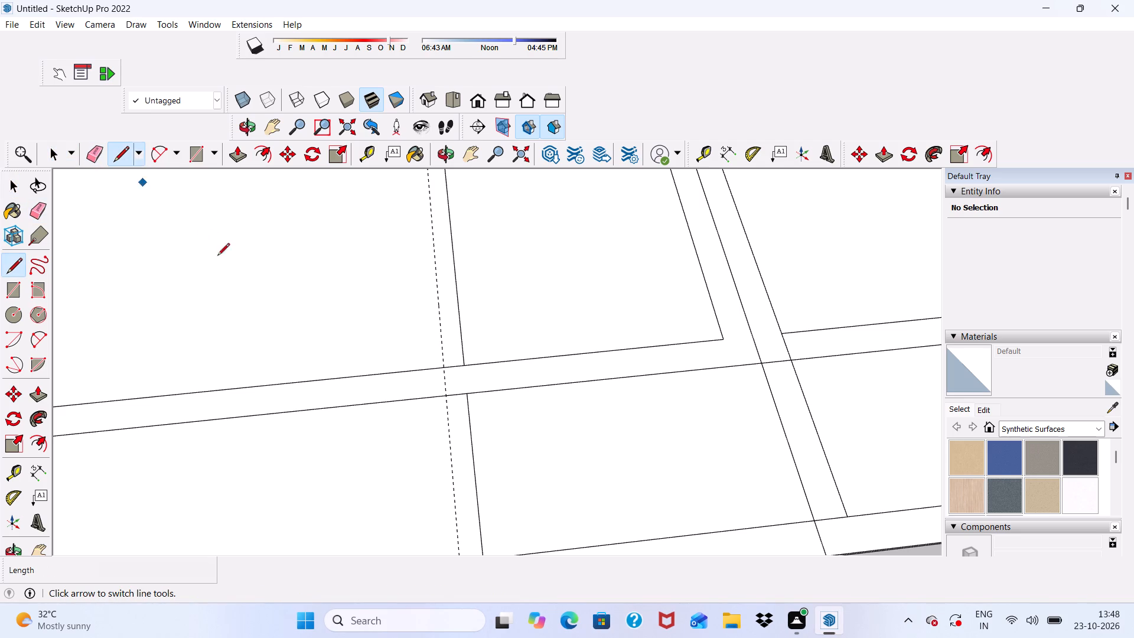
scroll(448, 347, "up", 1)
scroll(445, 348, "down", 17)
scroll(432, 236, "up", 5)
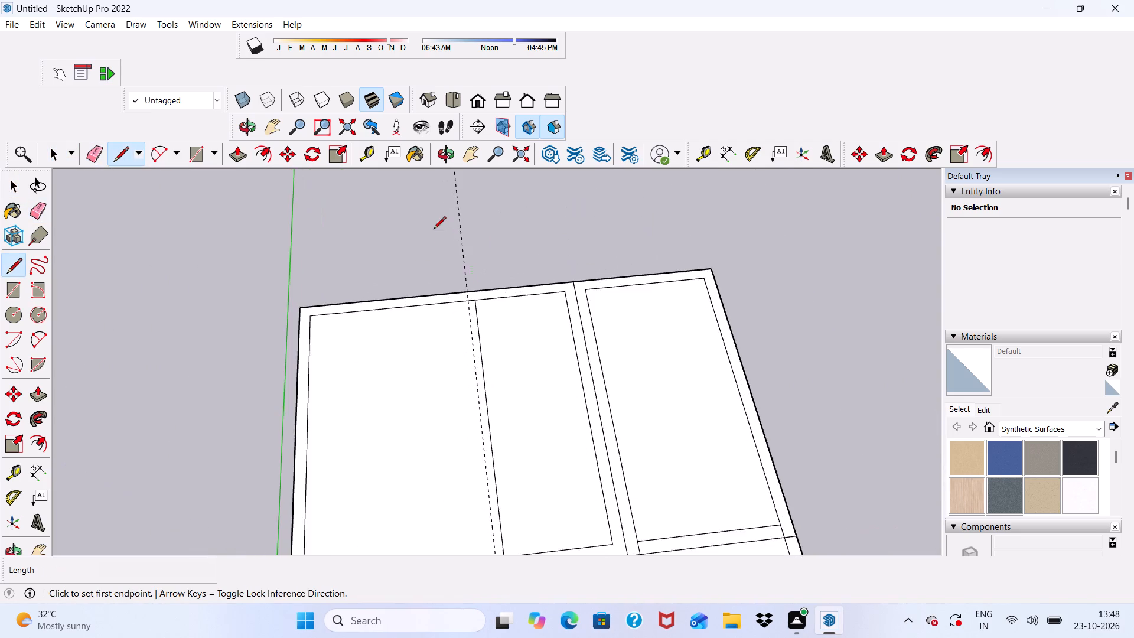
scroll(434, 230, "up", 8)
scroll(450, 300, "up", 4)
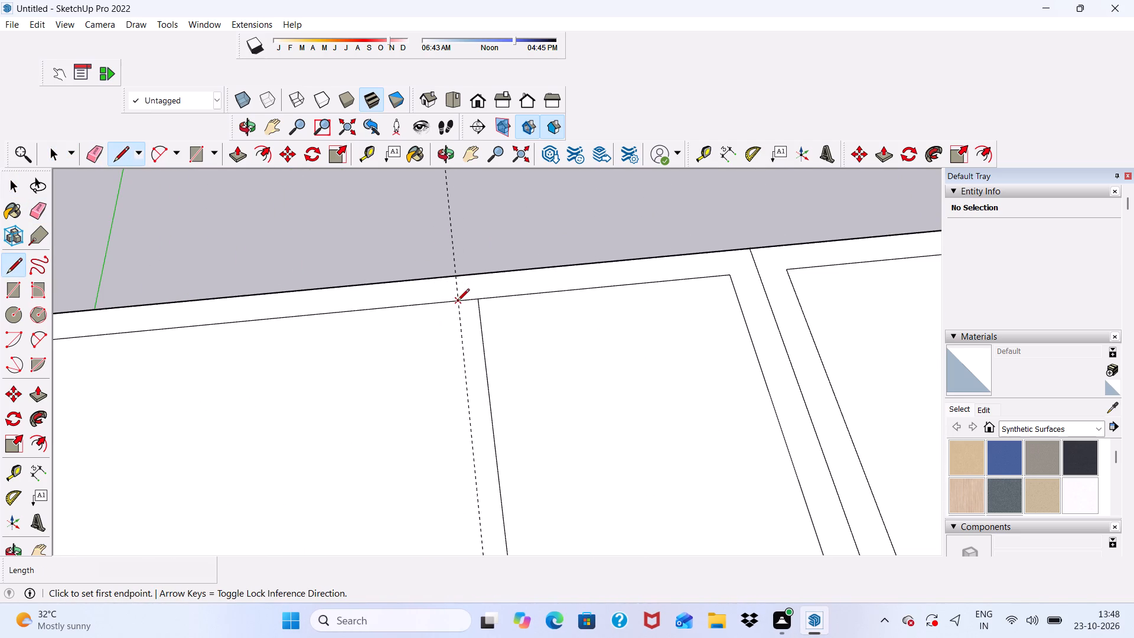
left_click(457, 302)
scroll(457, 353, "down", 5)
scroll(440, 280, "down", 19)
scroll(476, 418, "up", 7)
scroll(475, 419, "down", 4)
scroll(484, 461, "up", 6)
scroll(478, 454, "down", 1)
scroll(450, 382, "up", 4)
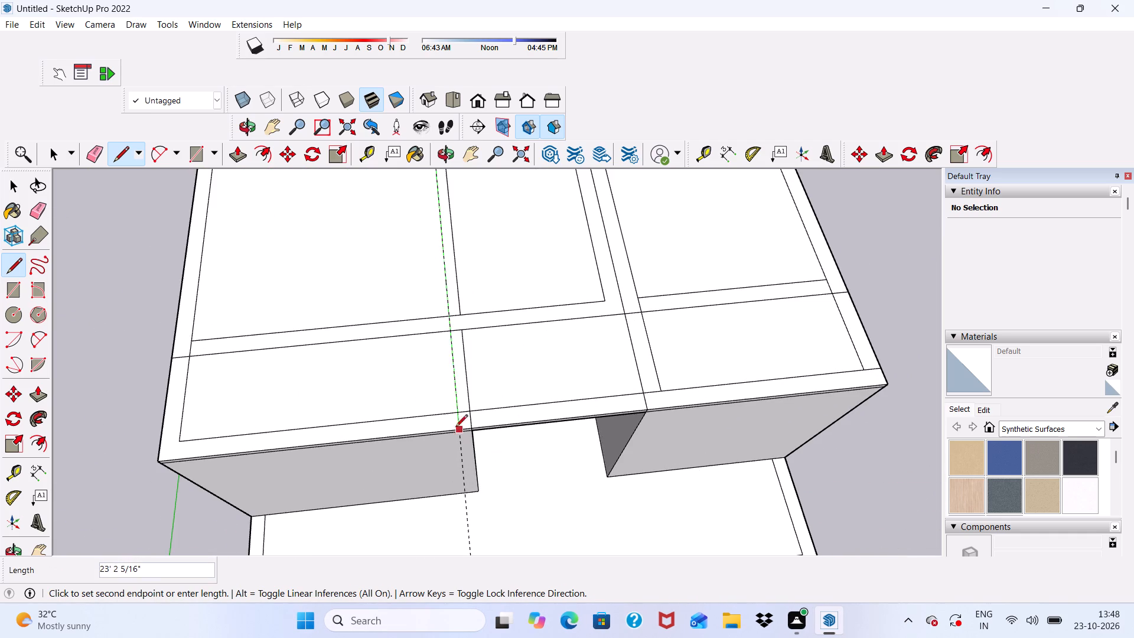
scroll(449, 427, "up", 5)
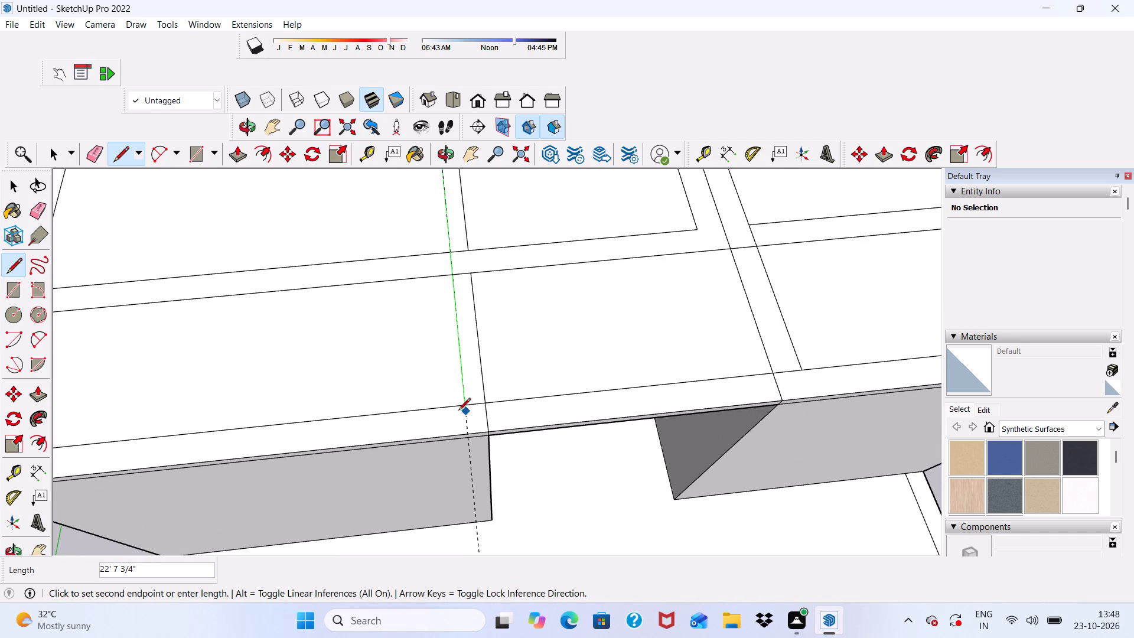
scroll(461, 274, "up", 4)
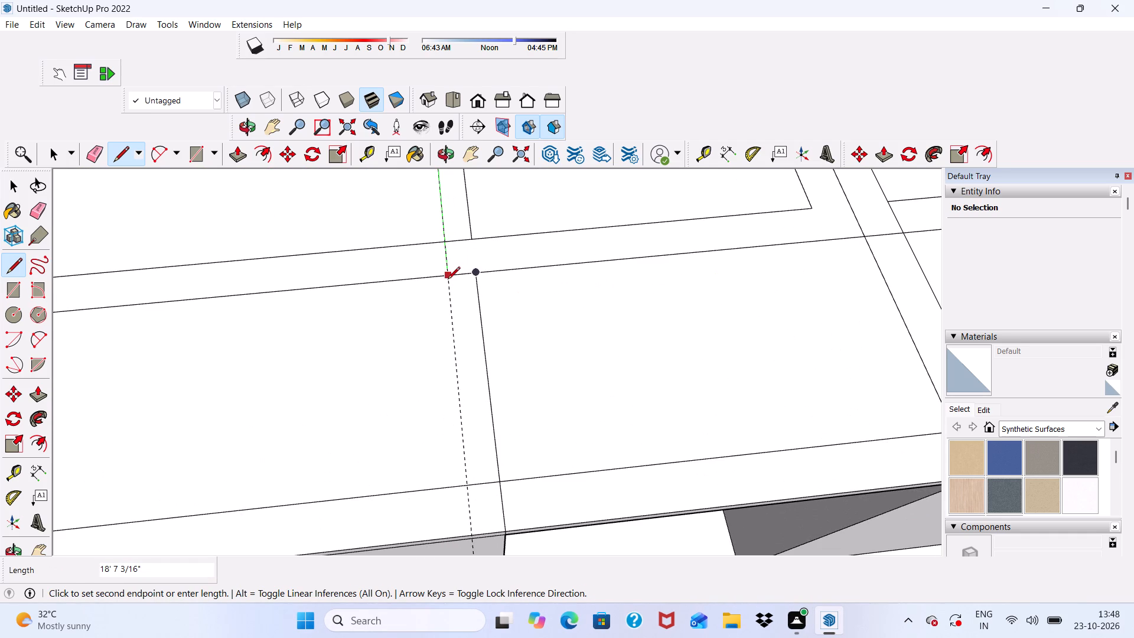
scroll(448, 281, "down", 5)
scroll(464, 373, "down", 3)
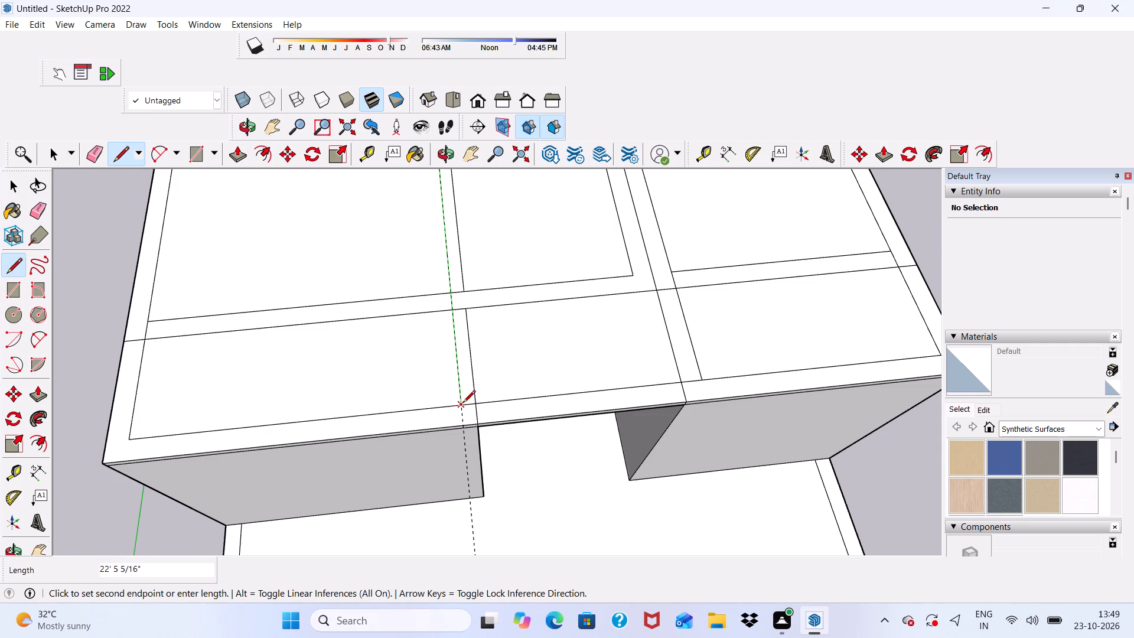
left_click(463, 403)
key("space")
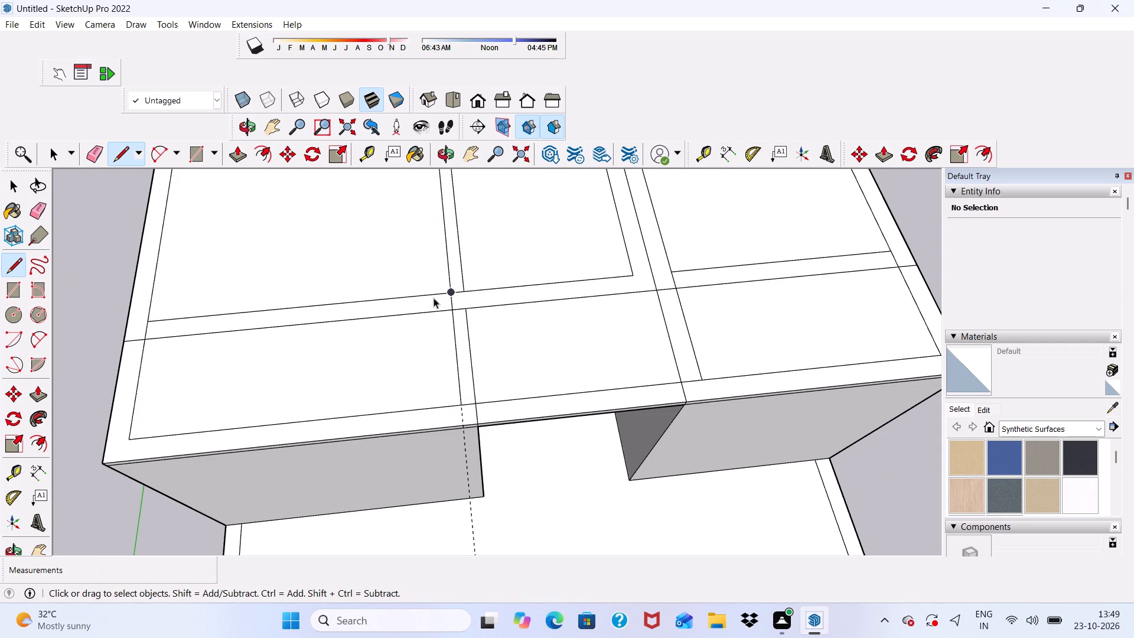
Erase the short edge pieces and the guide where the new double-line partition crosses the left-to-right wall band.
left_click(97, 144)
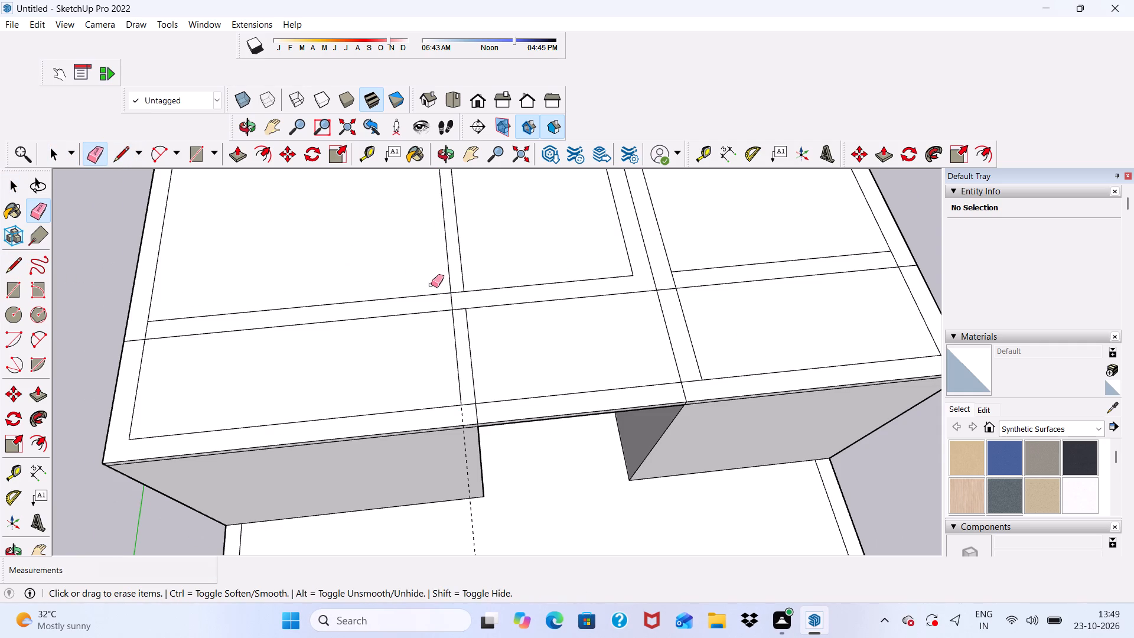
scroll(448, 295, "up", 3)
left_click(459, 291)
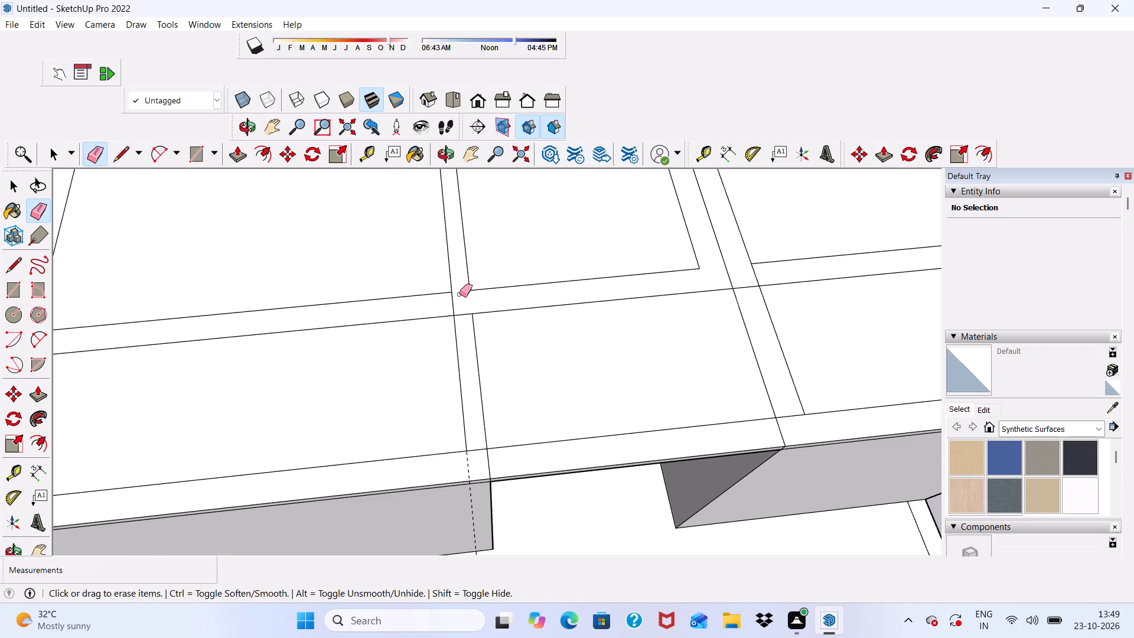
left_click_drag(463, 310, 464, 317)
left_click_drag(457, 309, 444, 307)
scroll(337, 289, "down", 16)
scroll(350, 367, "up", 11)
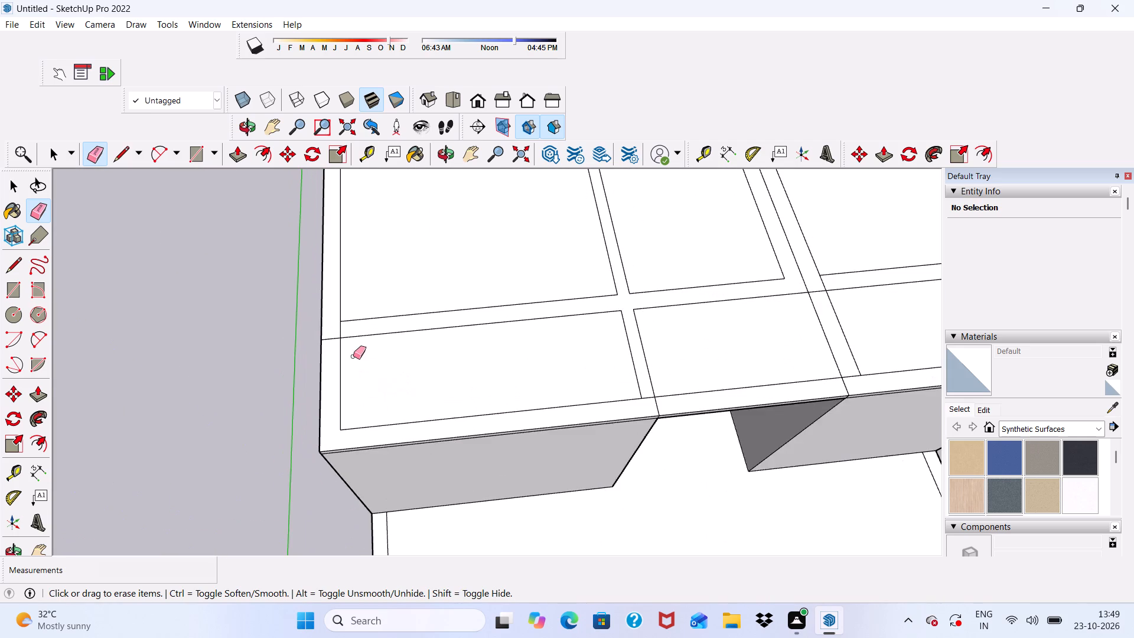
Erase the leftover edge pieces where the left-to-right wall band meets the slab's left outer wall.
scroll(353, 356, "up", 1)
left_click(331, 336)
left_click_drag(341, 330, 334, 331)
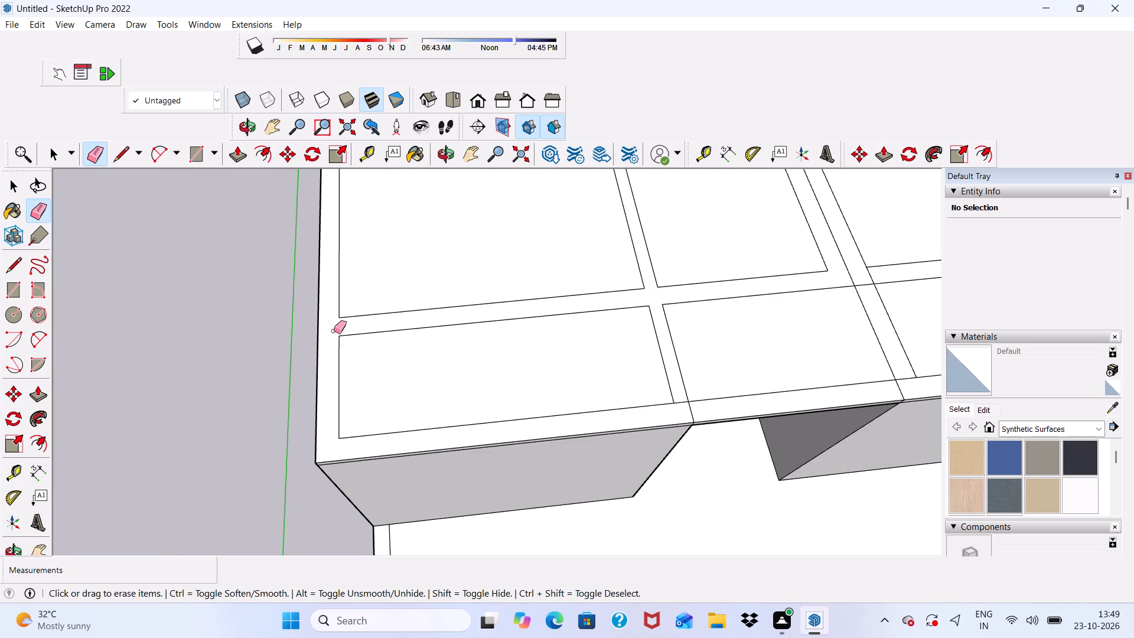
scroll(334, 331, "down", 13)
Erase the short edge pieces where the double-line partition meets the front wall band beside the recess section.
scroll(465, 364, "up", 16)
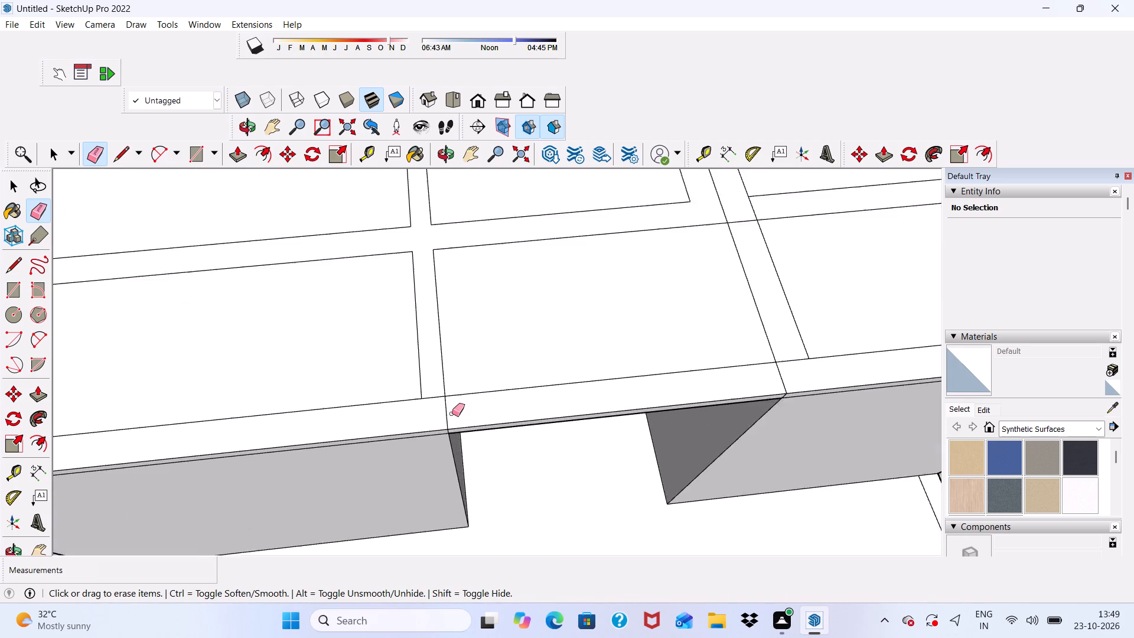
scroll(452, 414, "up", 1)
left_click(442, 411)
left_click_drag(451, 413, 438, 418)
left_click_drag(426, 393, 428, 401)
key("space")
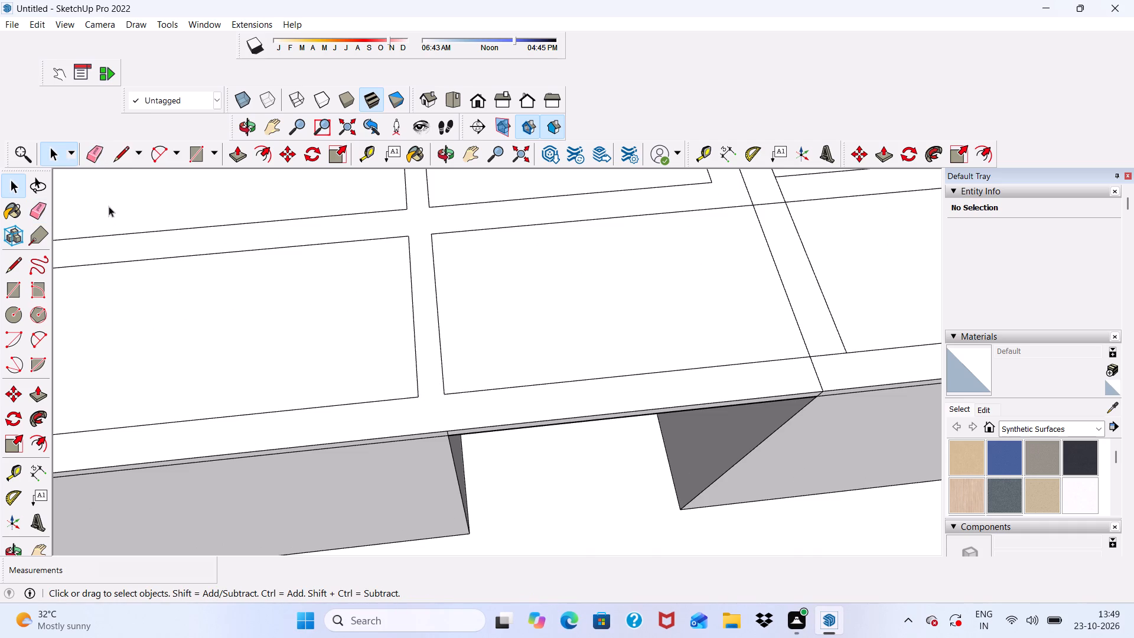
Draw a short line across the front wall band from the front-middle room's front-left corner to the recess's left corner.
left_click(115, 149)
scroll(451, 372, "up", 3)
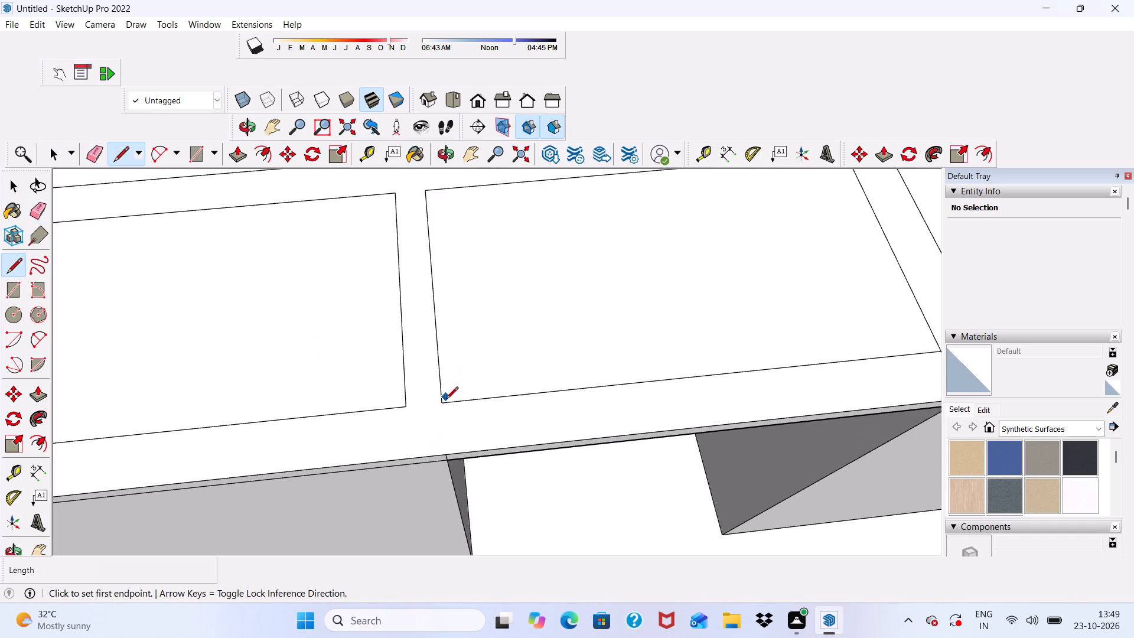
left_click(446, 400)
left_click(452, 452)
scroll(409, 430, "down", 7)
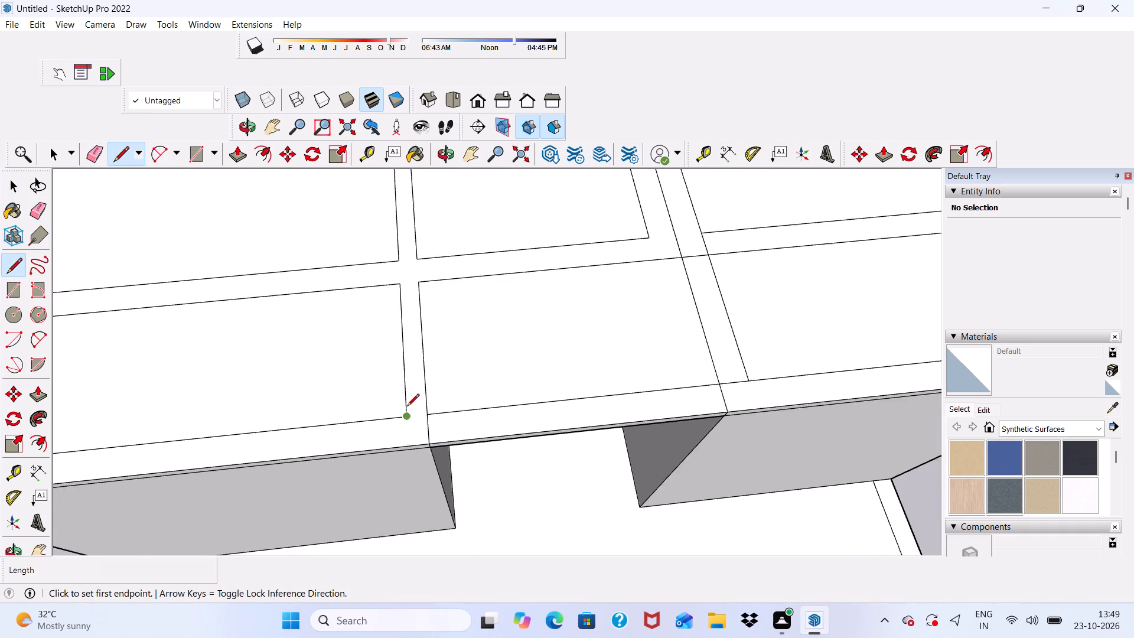
scroll(407, 407, "down", 11)
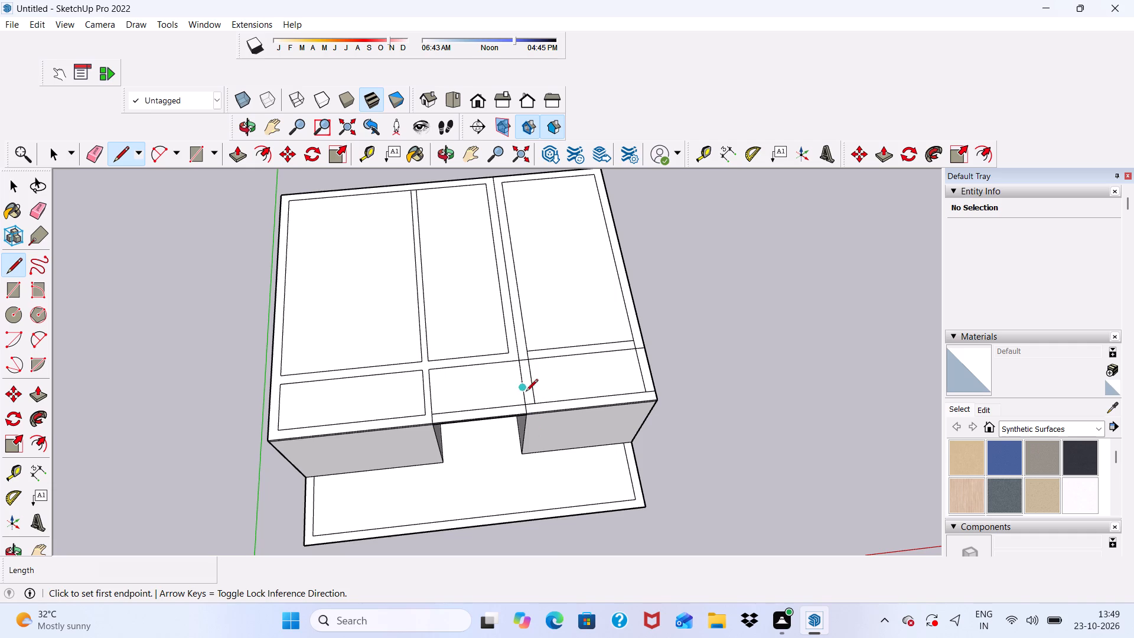
scroll(566, 425, "up", 6)
scroll(566, 425, "down", 1)
key("space")
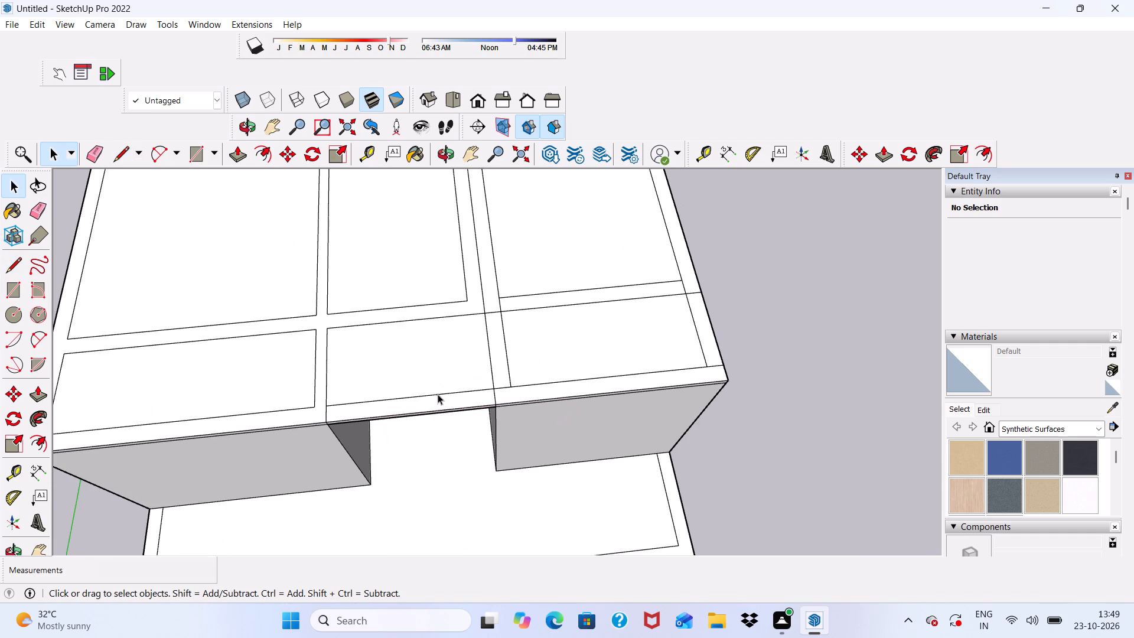
Erase the piece of the front wall's inner edge lying between the two lines of the right-hand partition.
scroll(450, 362, "up", 5)
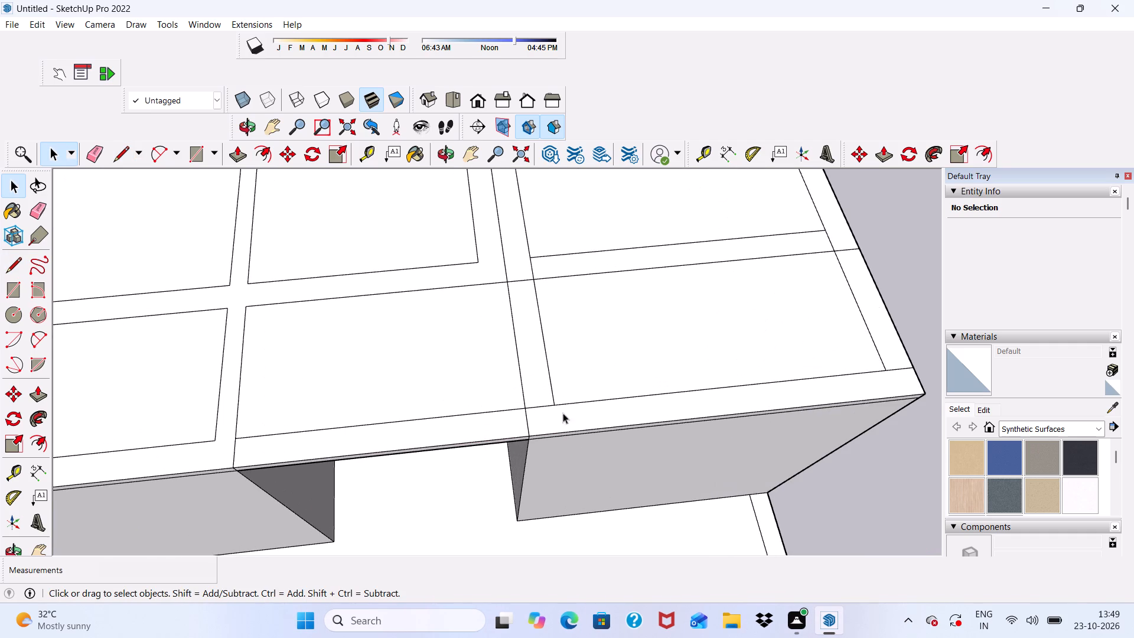
scroll(584, 429, "up", 3)
scroll(544, 444, "down", 1)
middle_click_drag(544, 444, 510, 504)
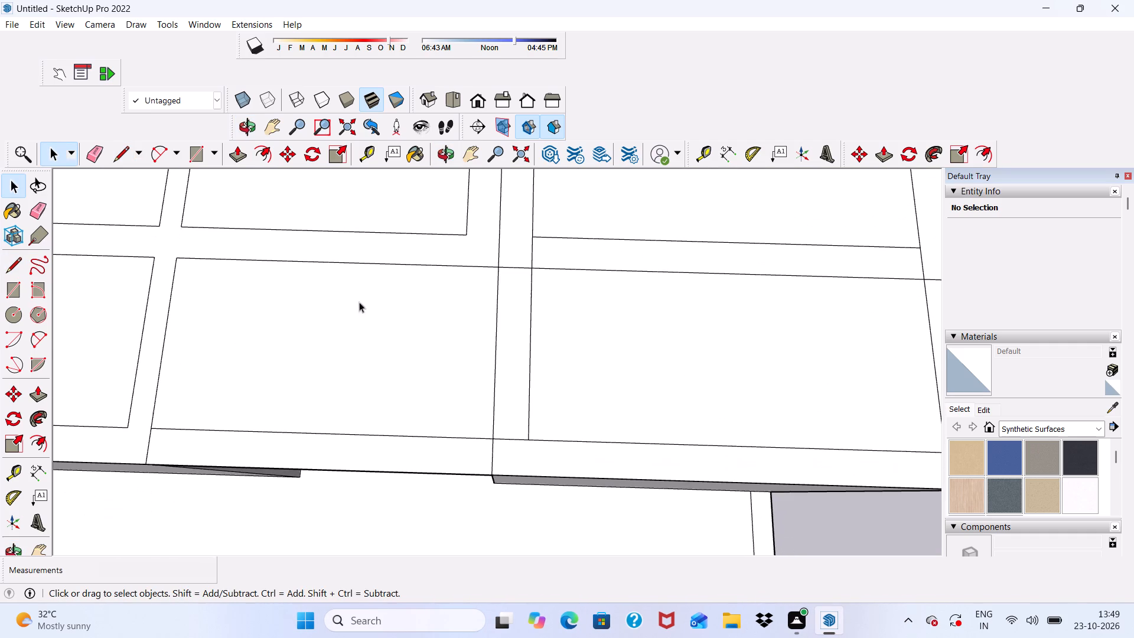
left_click(123, 154)
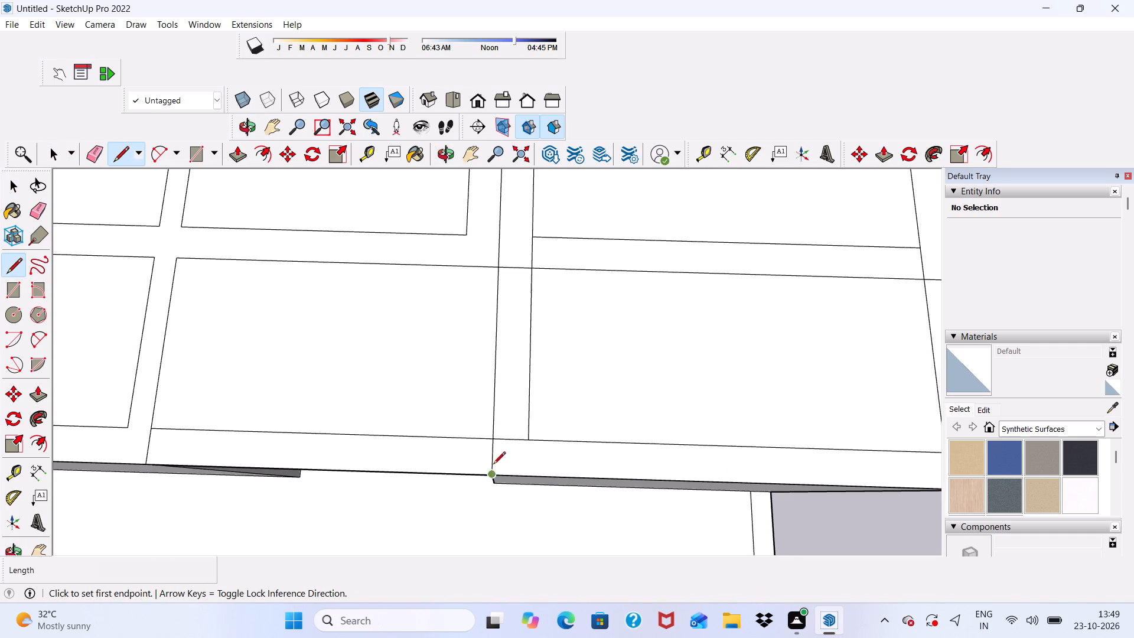
key("space")
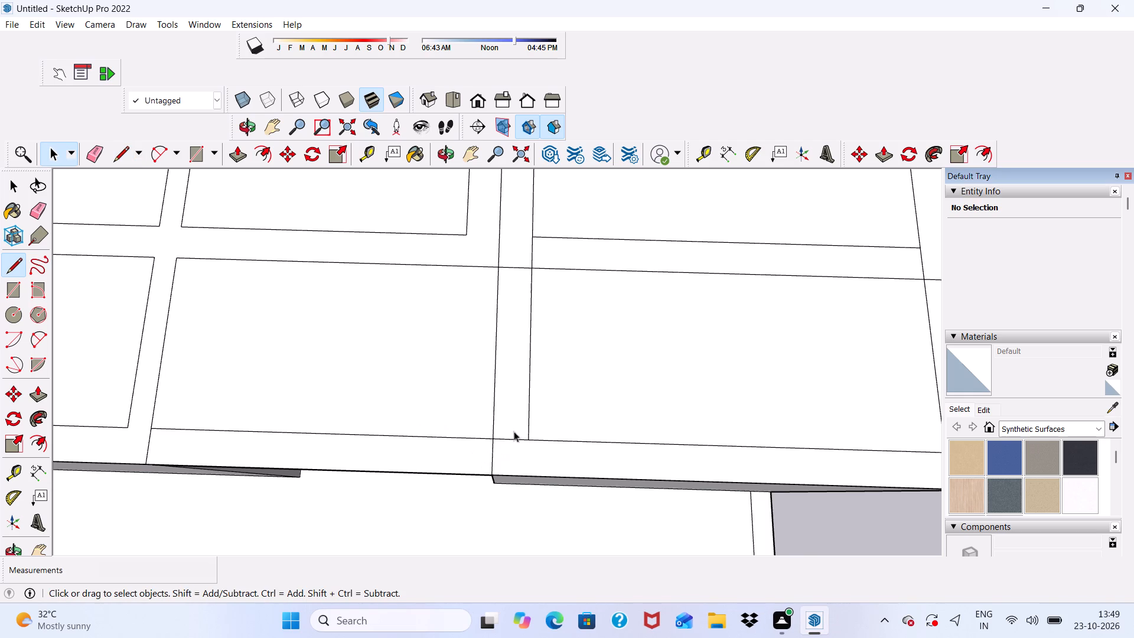
left_click(97, 148)
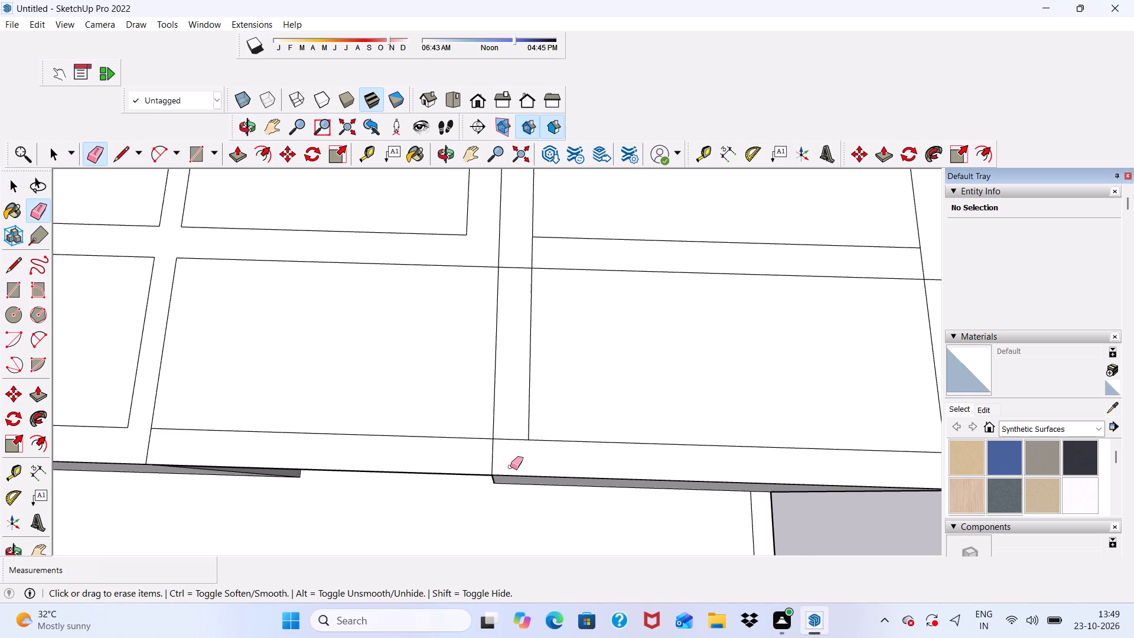
scroll(510, 455, "up", 3)
left_click_drag(505, 429, 507, 445)
scroll(506, 445, "down", 13)
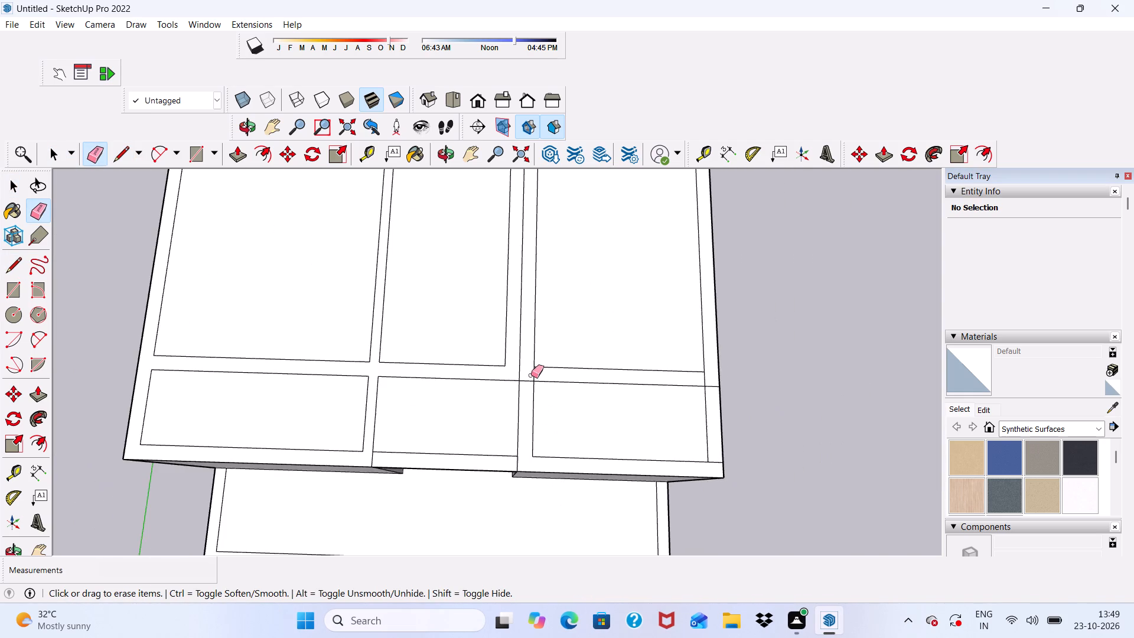
Erase the crossing edge pieces between the right-hand partition and the left-to-right wall band on the right rooms' side.
scroll(531, 375, "up", 10)
left_click_drag(533, 398, 536, 420)
left_click_drag(537, 391, 554, 390)
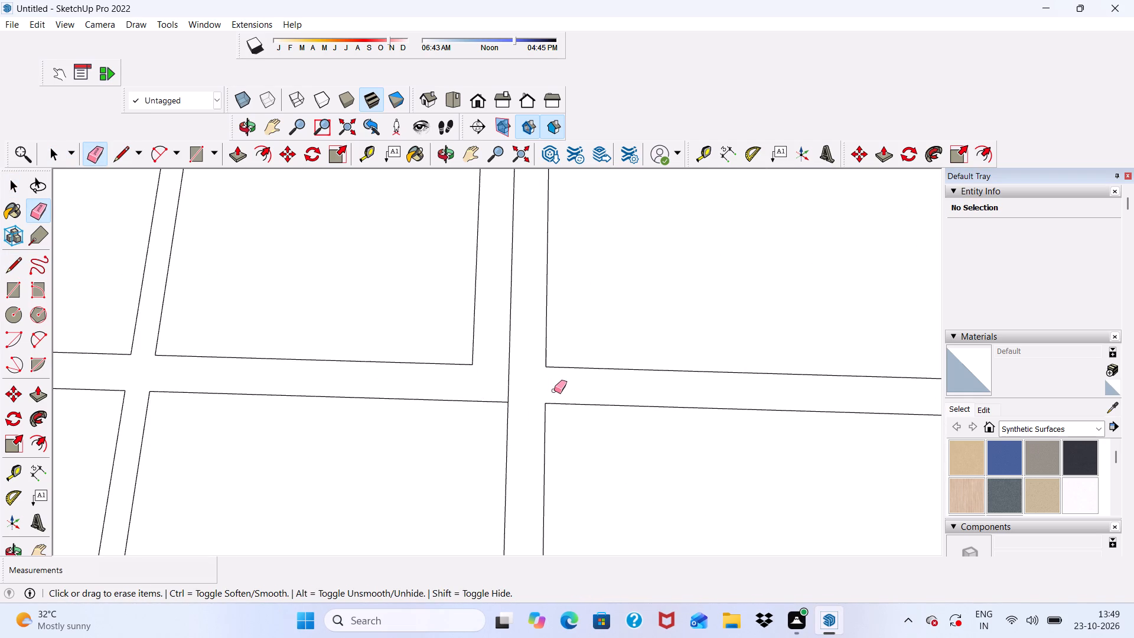
left_click(504, 376)
scroll(501, 377, "down", 17)
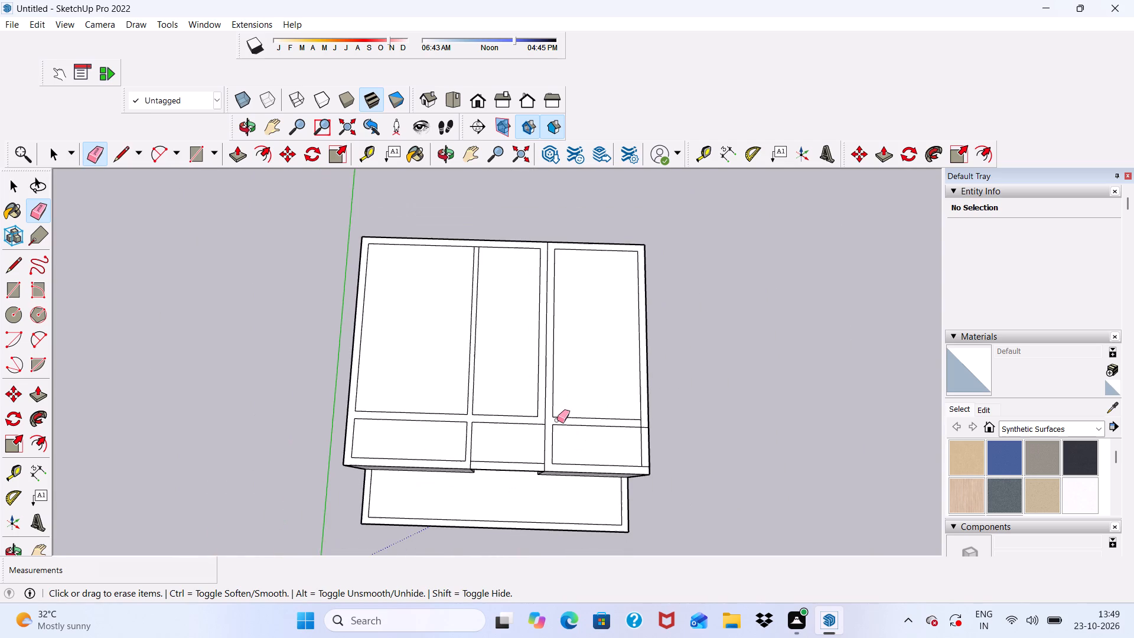
Erase the right rear room's inner edge along the right-hand partition.
scroll(555, 262, "up", 6)
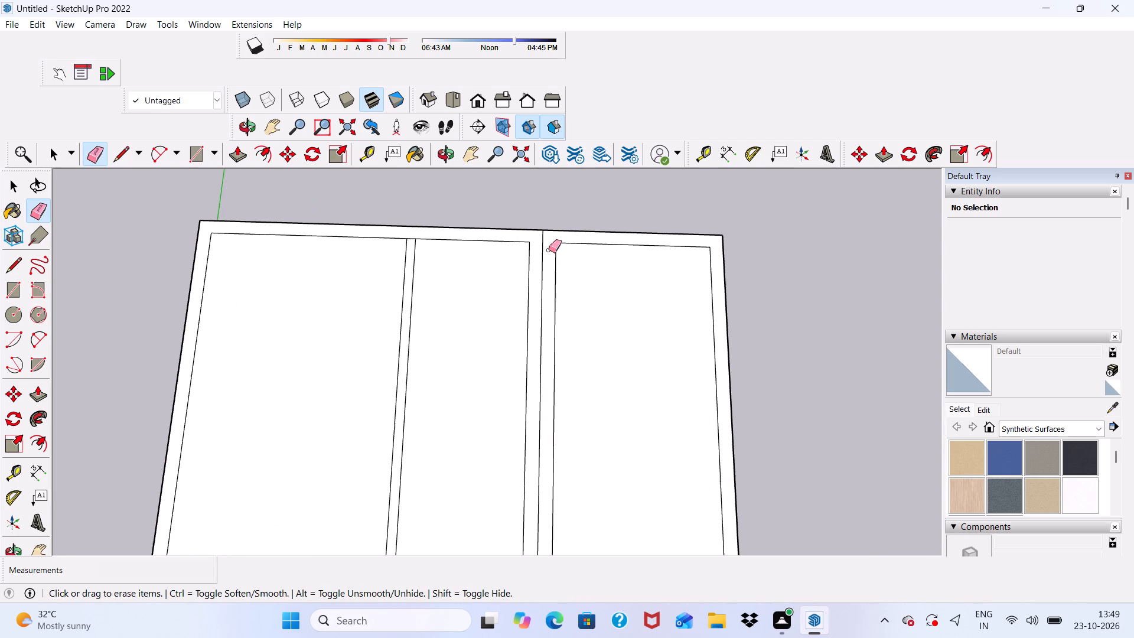
left_click(555, 264)
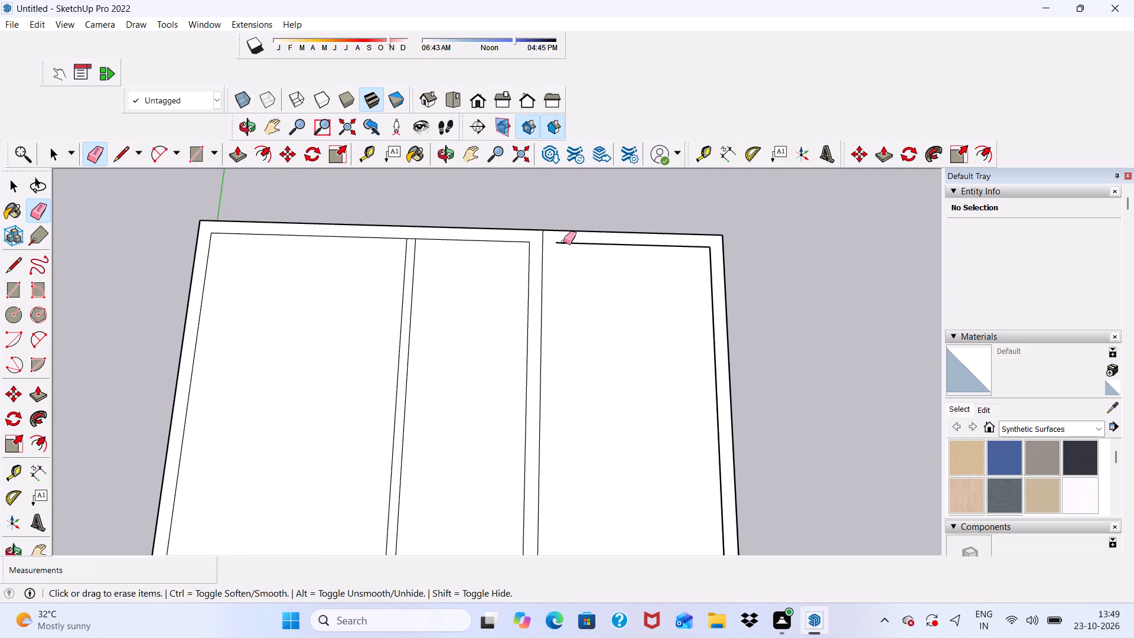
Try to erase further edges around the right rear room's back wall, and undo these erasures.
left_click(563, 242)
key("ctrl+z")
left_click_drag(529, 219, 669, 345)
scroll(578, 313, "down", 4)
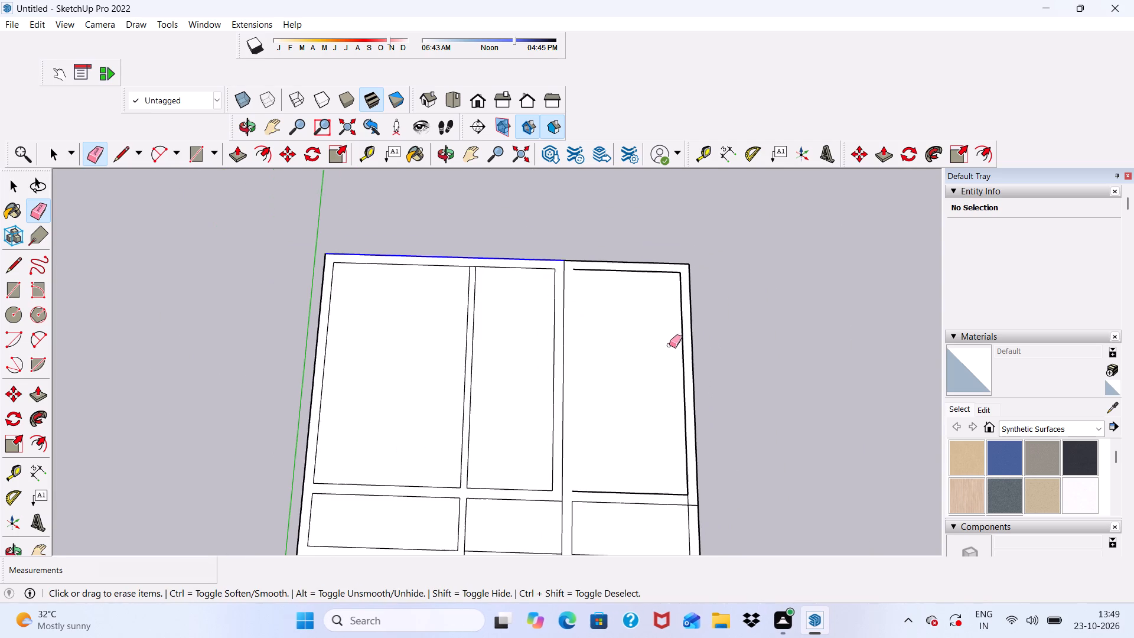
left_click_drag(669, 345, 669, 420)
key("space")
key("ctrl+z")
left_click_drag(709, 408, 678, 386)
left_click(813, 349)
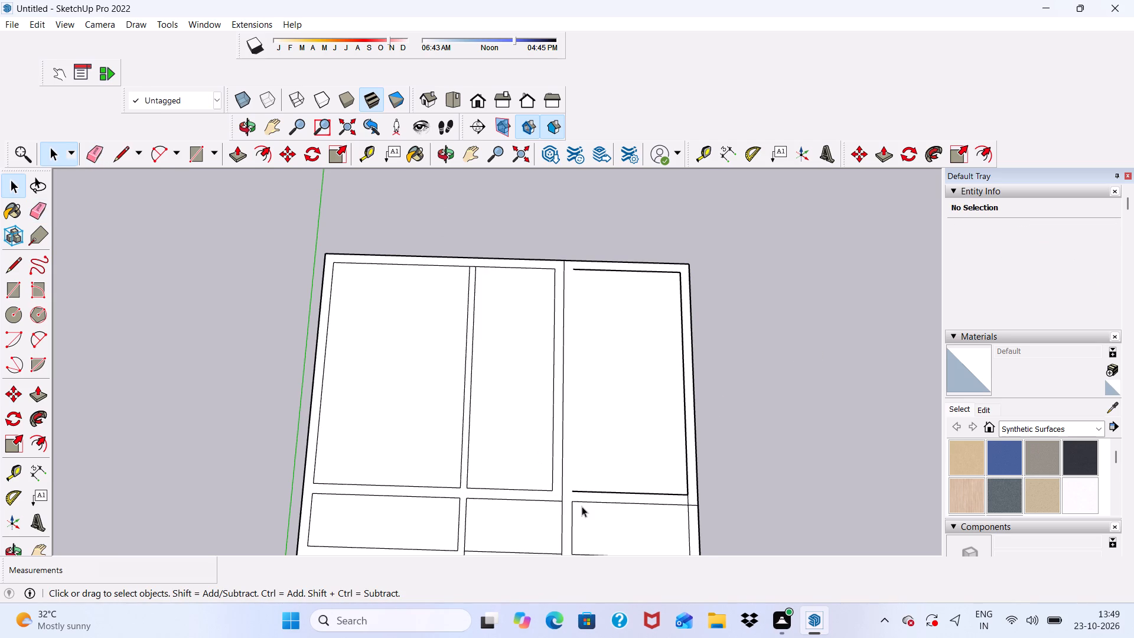
Draw a line about 10' 3" long continuing the front wall's inner edge from the right-hand partition line across to the right side wall.
scroll(539, 388, "up", 1)
scroll(533, 349, "down", 5)
middle_click_drag(587, 492, 420, 330)
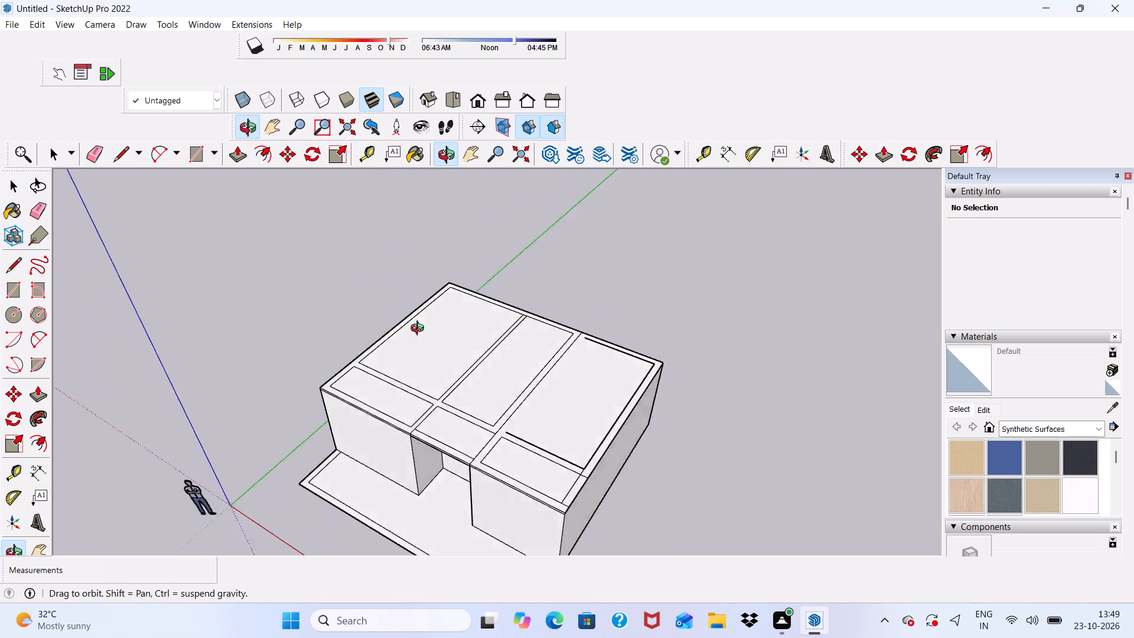
middle_click_drag(420, 330, 245, 346)
scroll(349, 468, "up", 6)
scroll(359, 460, "down", 1)
scroll(403, 384, "up", 5)
scroll(403, 384, "down", 1)
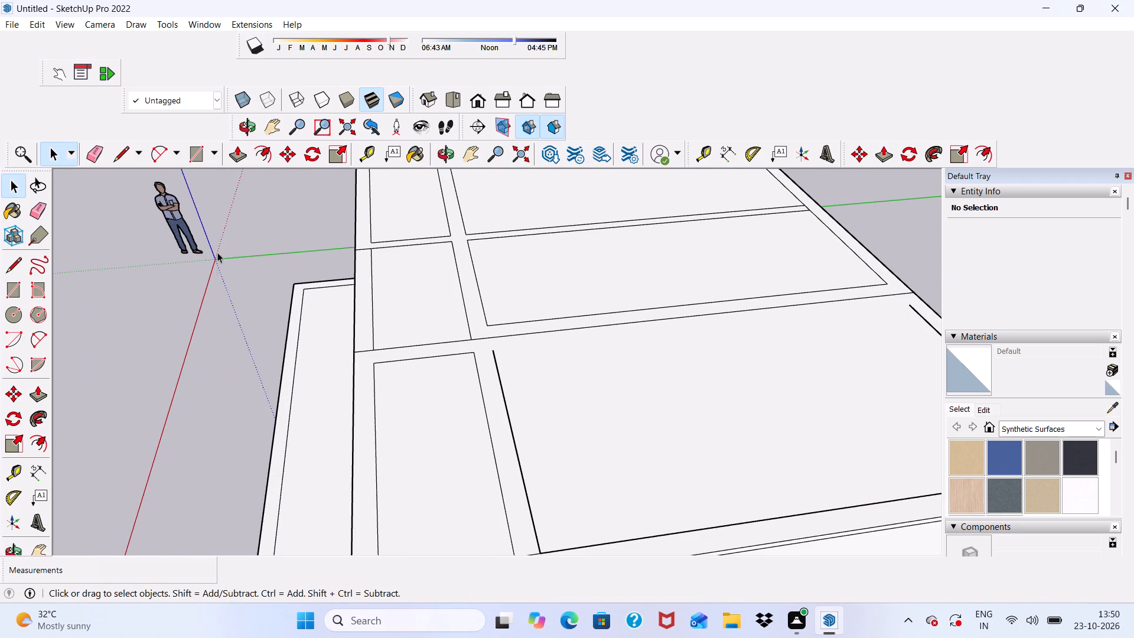
left_click(118, 152)
scroll(376, 376, "up", 3)
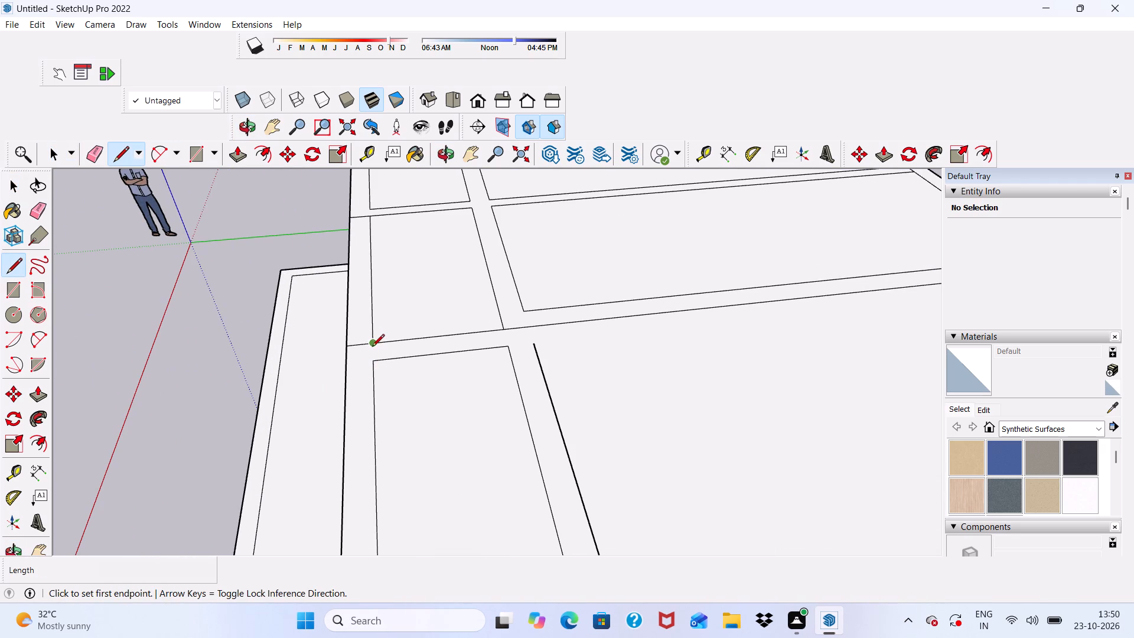
left_click(372, 344)
scroll(370, 401, "down", 13)
scroll(363, 308, "up", 6)
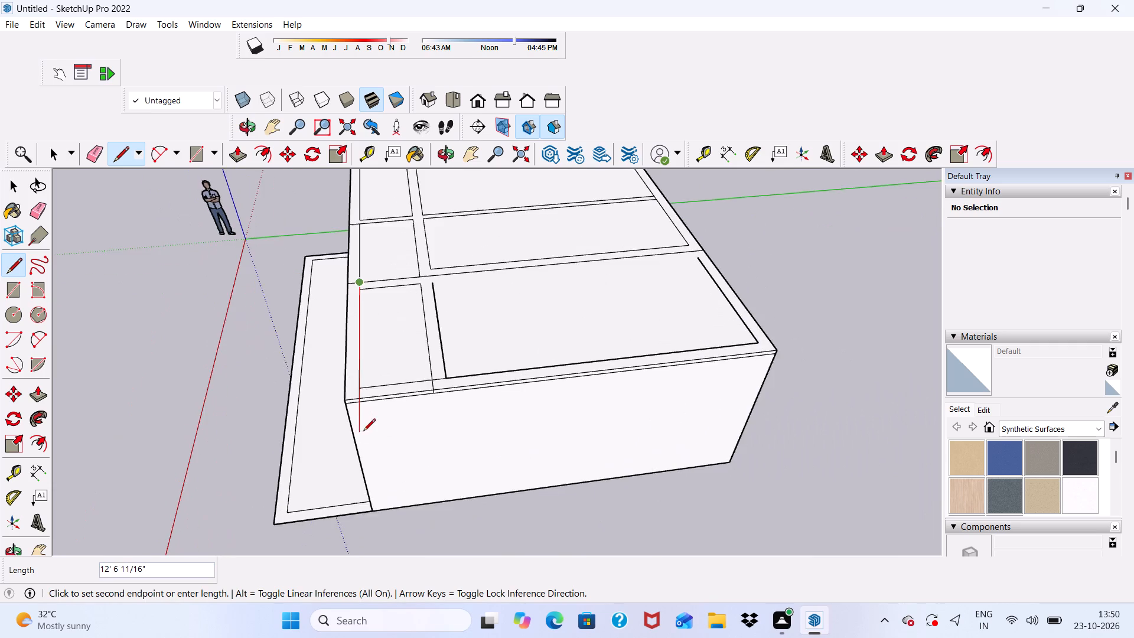
scroll(363, 392, "up", 9)
left_click(353, 399)
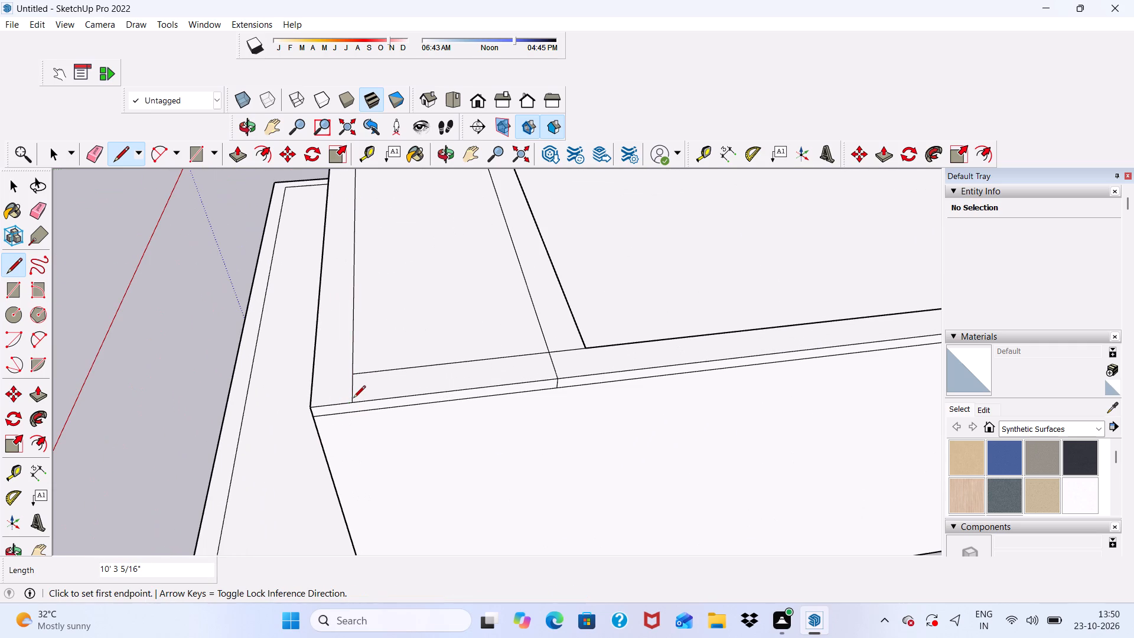
scroll(372, 422, "down", 4)
key("space")
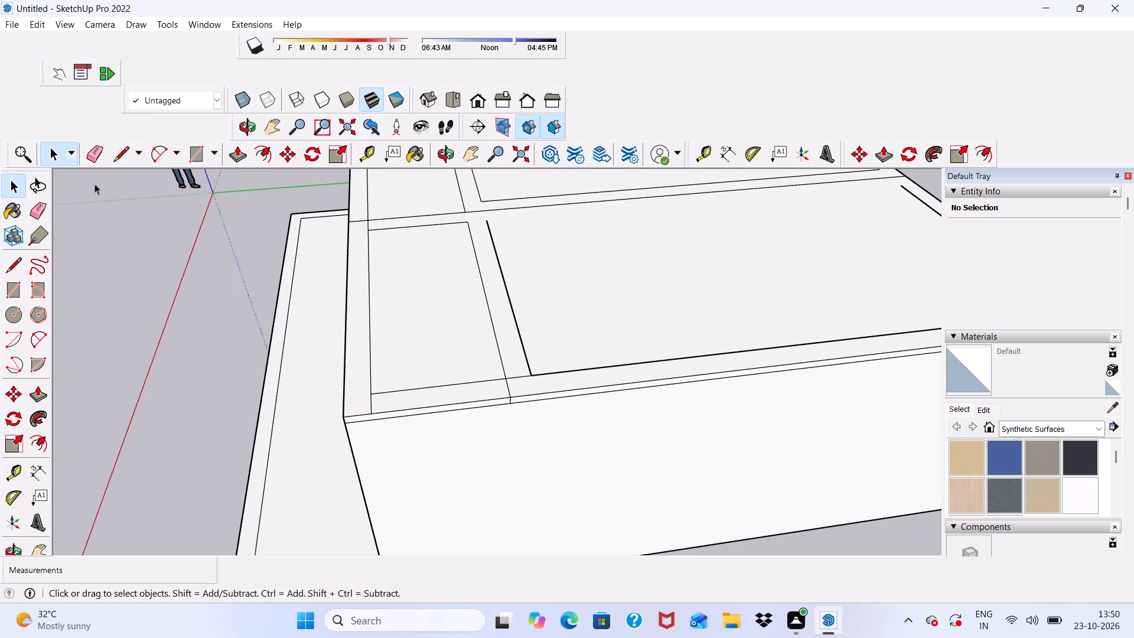
Erase the right front room's side, partition and rear inner edges together with their short leftover pieces.
left_click(94, 153)
left_click_drag(393, 381, 398, 390)
left_click_drag(405, 226, 406, 235)
scroll(474, 289, "down", 5)
scroll(511, 415, "down", 5)
scroll(475, 307, "up", 2)
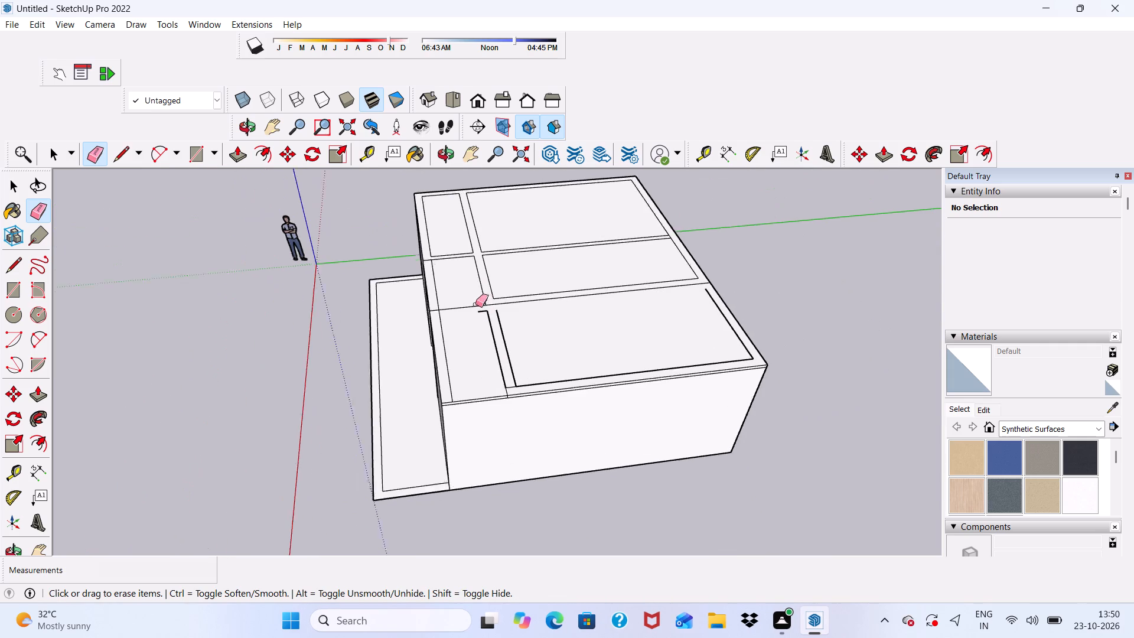
scroll(475, 304, "up", 12)
left_click_drag(493, 316, 481, 343)
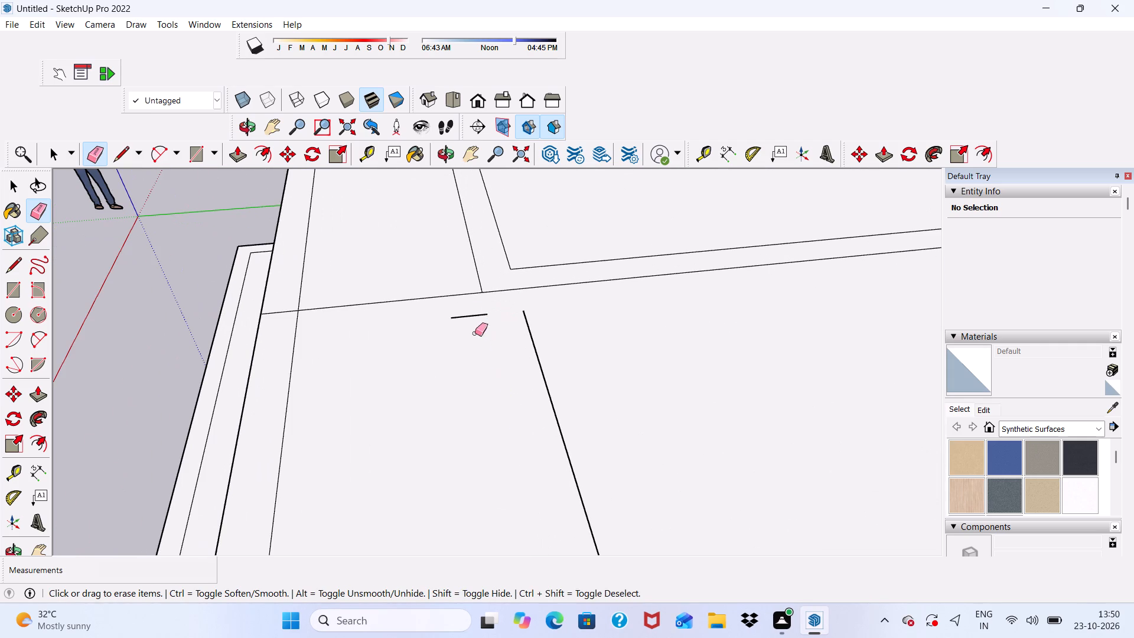
left_click_drag(467, 311, 466, 324)
scroll(469, 318, "down", 12)
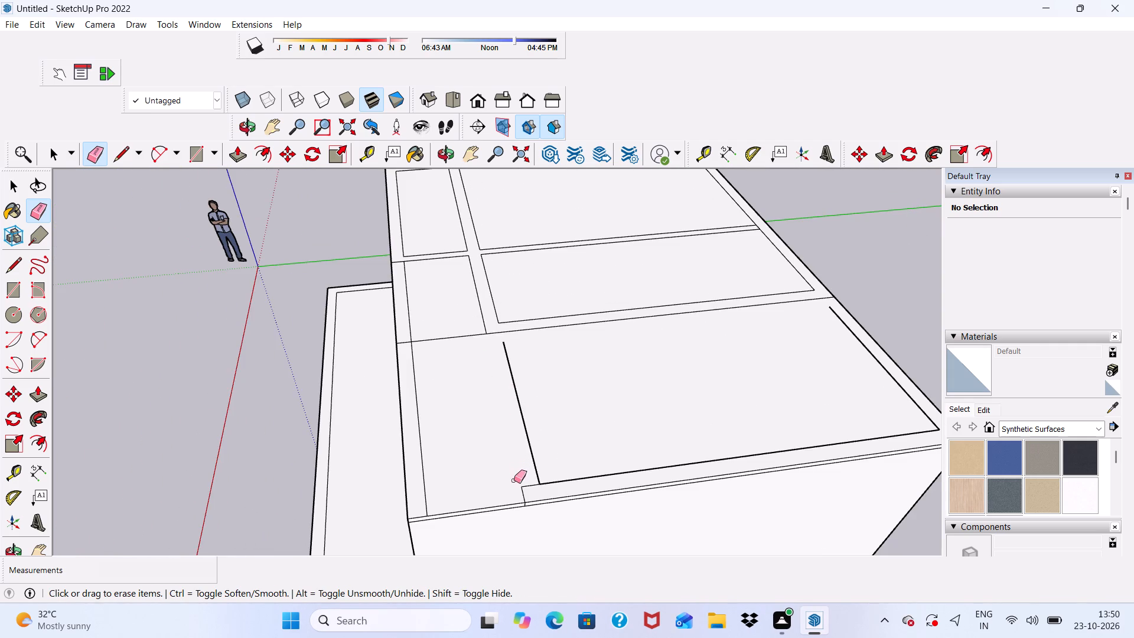
scroll(514, 481, "up", 5)
left_click_drag(524, 450, 523, 470)
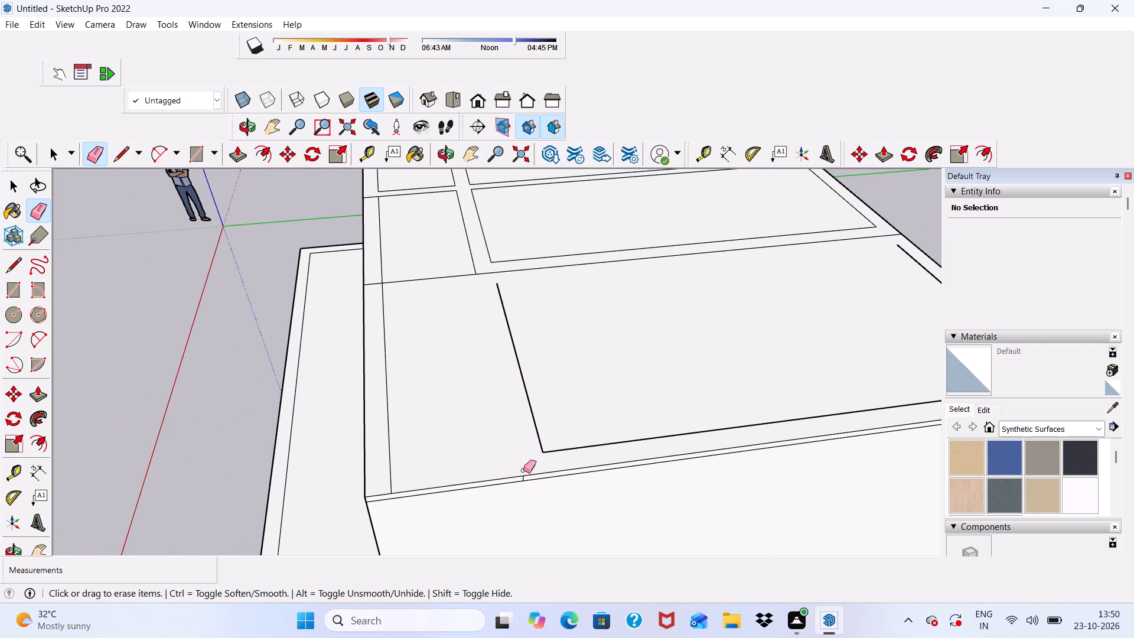
Erase the right rear room's front inner edge to open it into the right front room.
scroll(496, 409, "down", 5)
left_click_drag(505, 359, 510, 405)
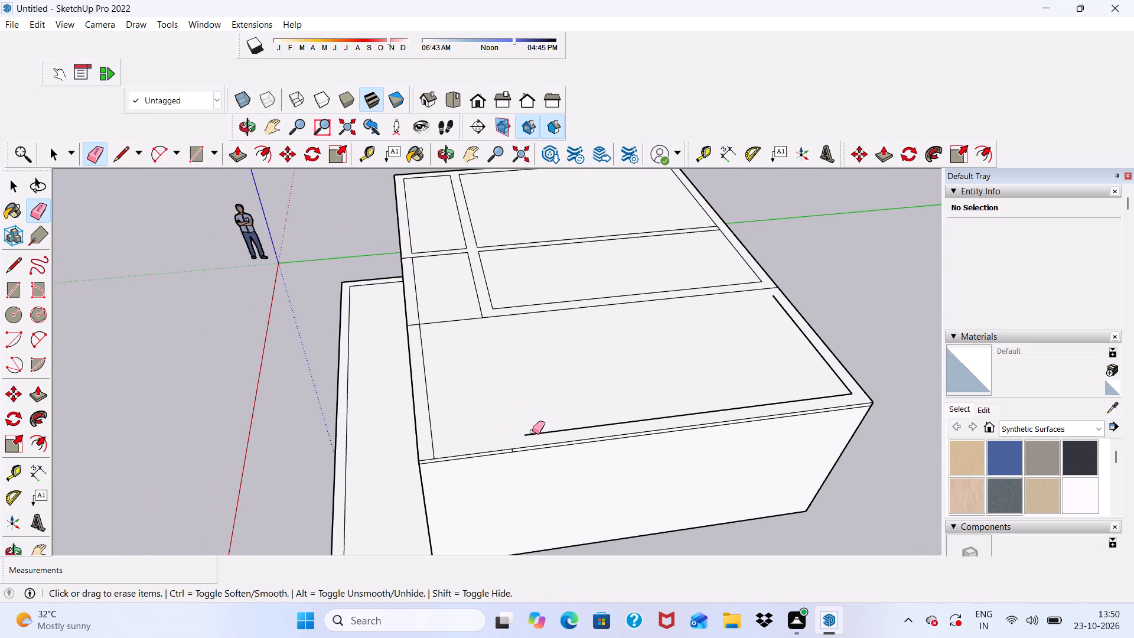
scroll(542, 414, "down", 4)
key("space")
Extend the right side wall's inner edge about 4' 7" from its free front end to the front wall's inner edge.
scroll(457, 401, "up", 4)
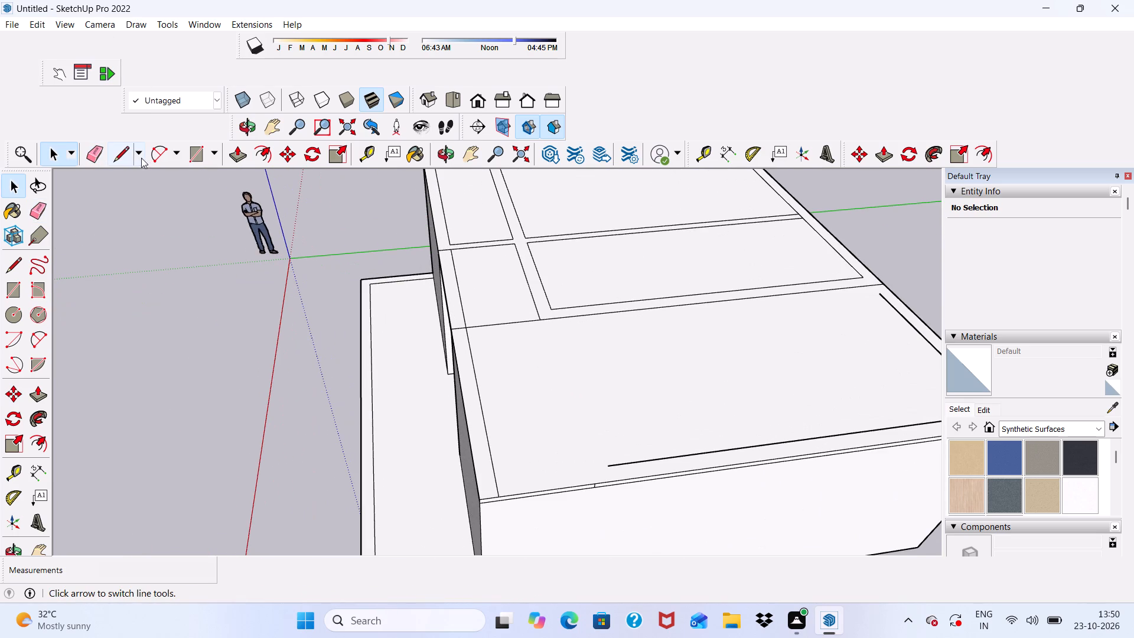
left_click(126, 145)
scroll(624, 492, "up", 5)
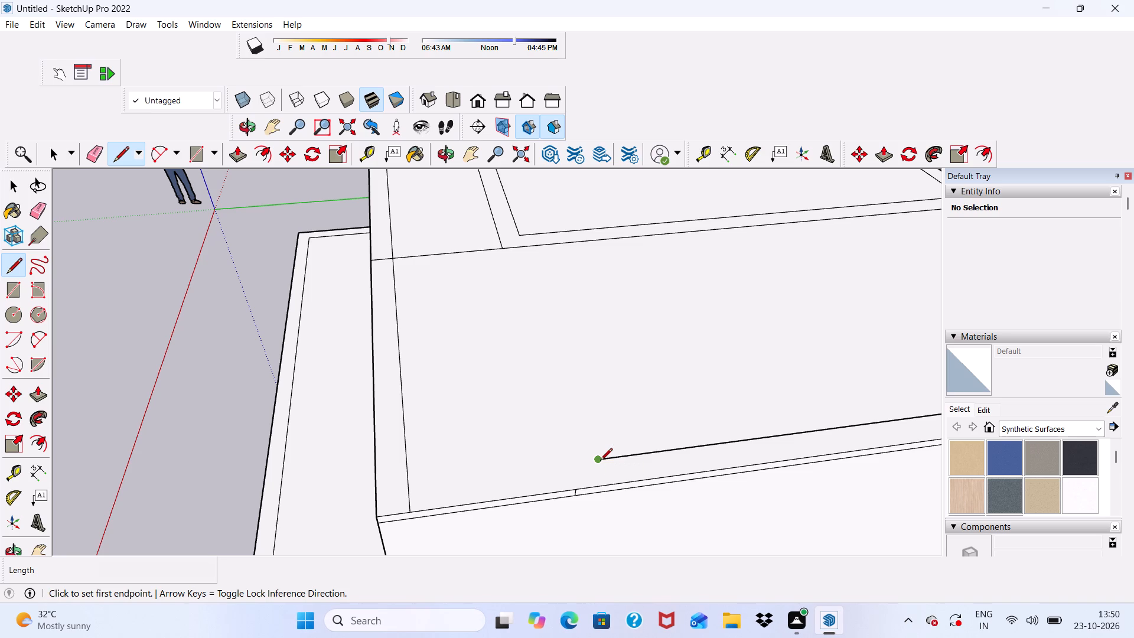
left_click(600, 461)
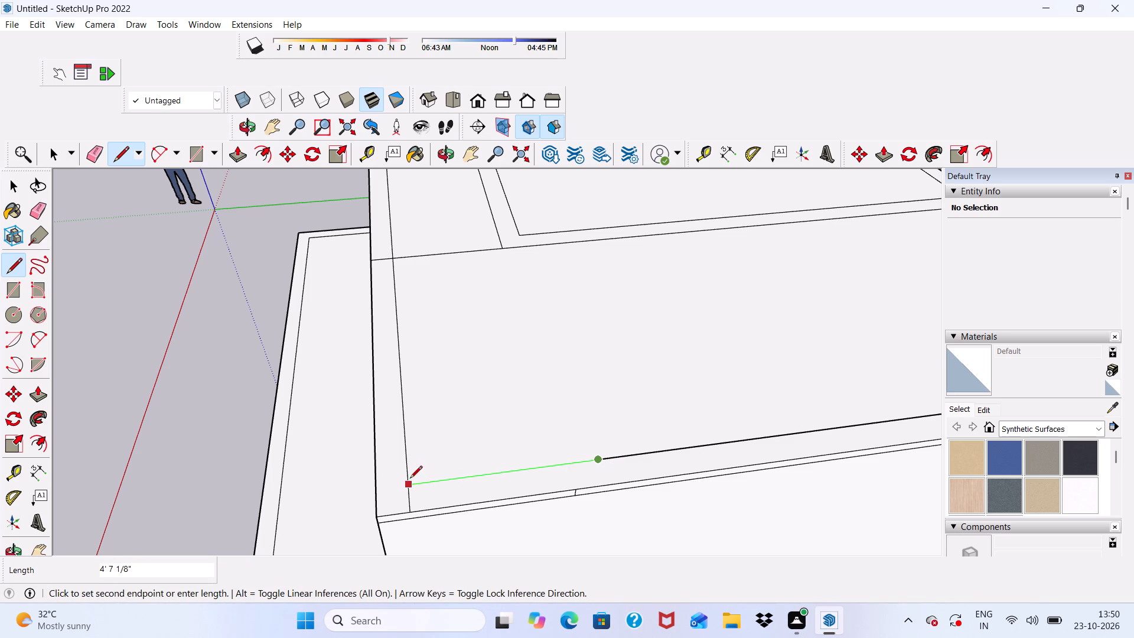
left_click(410, 479)
scroll(389, 478, "down", 12)
key("space")
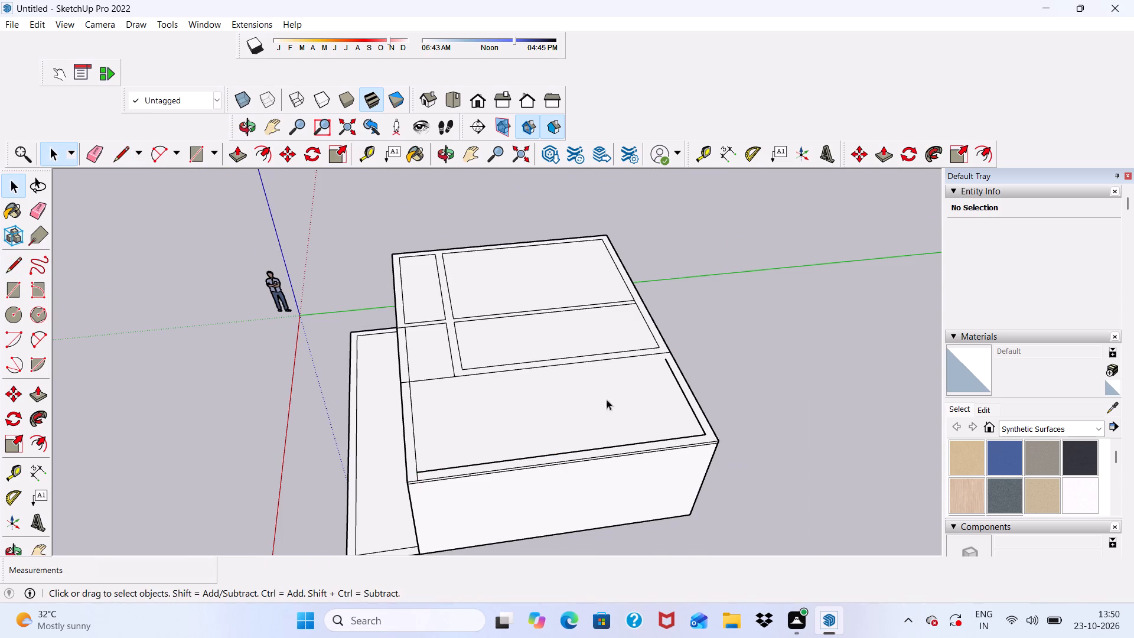
Draw a 9" line extending the back wall's inner edge from its free end to the right-hand partition line.
left_click(132, 149)
scroll(559, 272, "up", 3)
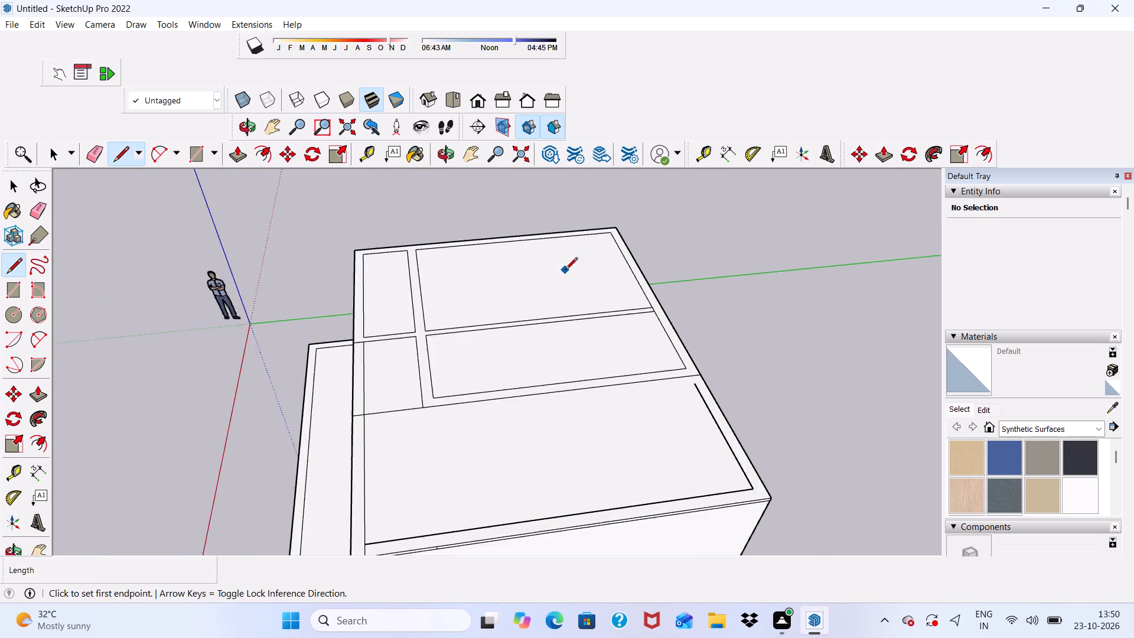
scroll(768, 432, "up", 5)
scroll(699, 399, "up", 5)
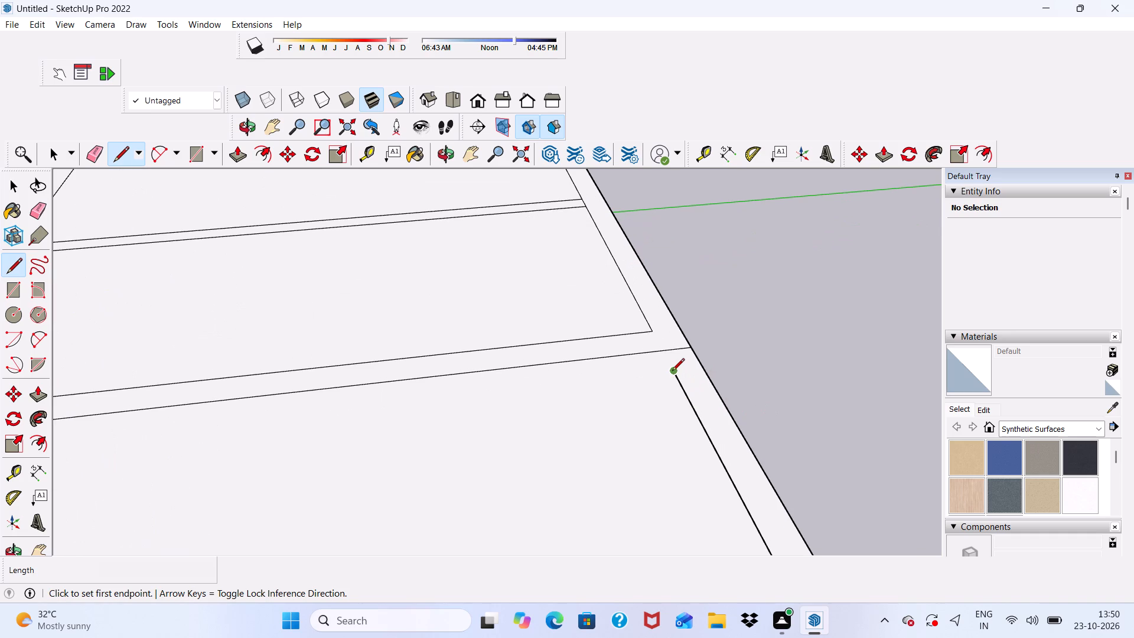
left_click(672, 372)
left_click(664, 351)
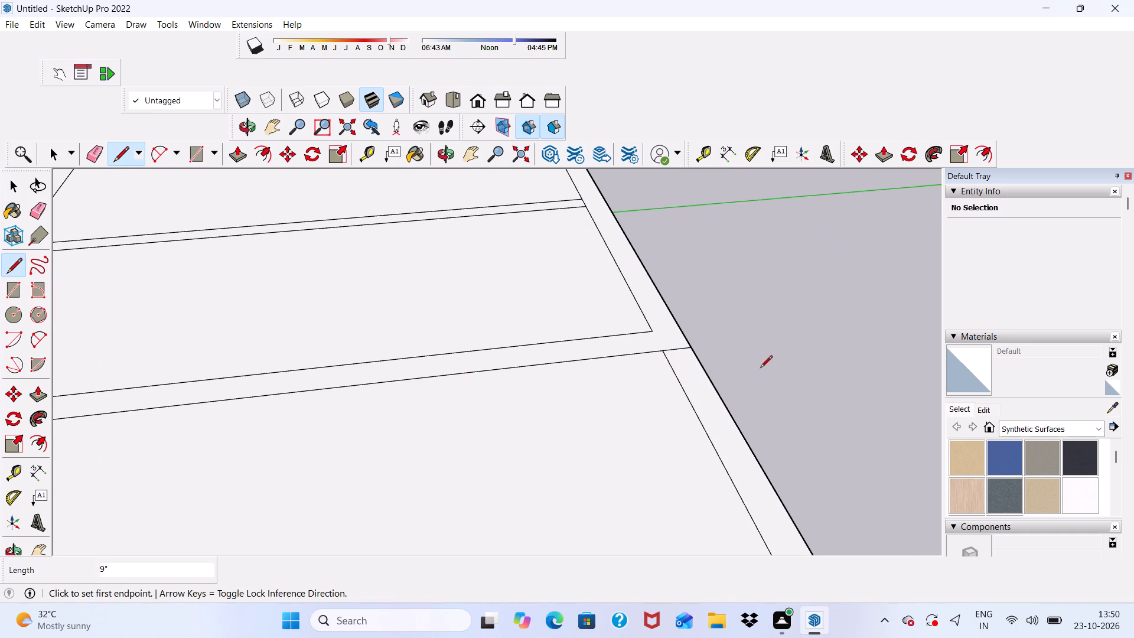
scroll(760, 356, "down", 10)
key("space")
Erase the stray edge pieces where the partitions meet the back wall band.
scroll(406, 403, "up", 5)
scroll(396, 390, "down", 6)
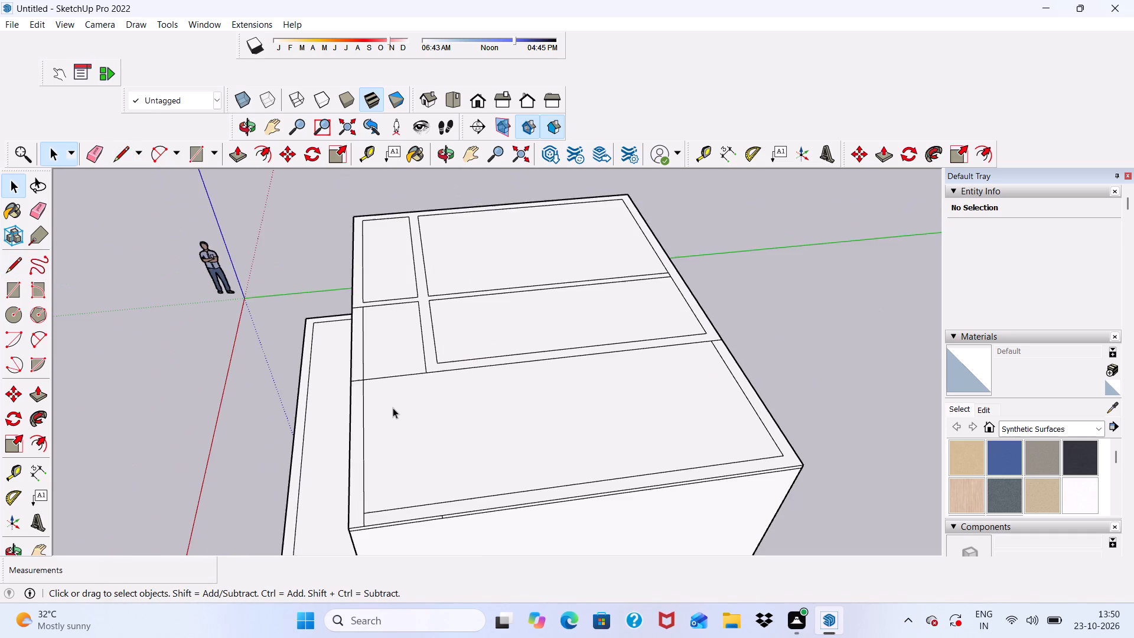
middle_click_drag(393, 408, 669, 438)
scroll(572, 236, "up", 5)
scroll(553, 304, "down", 6)
scroll(458, 421, "down", 5)
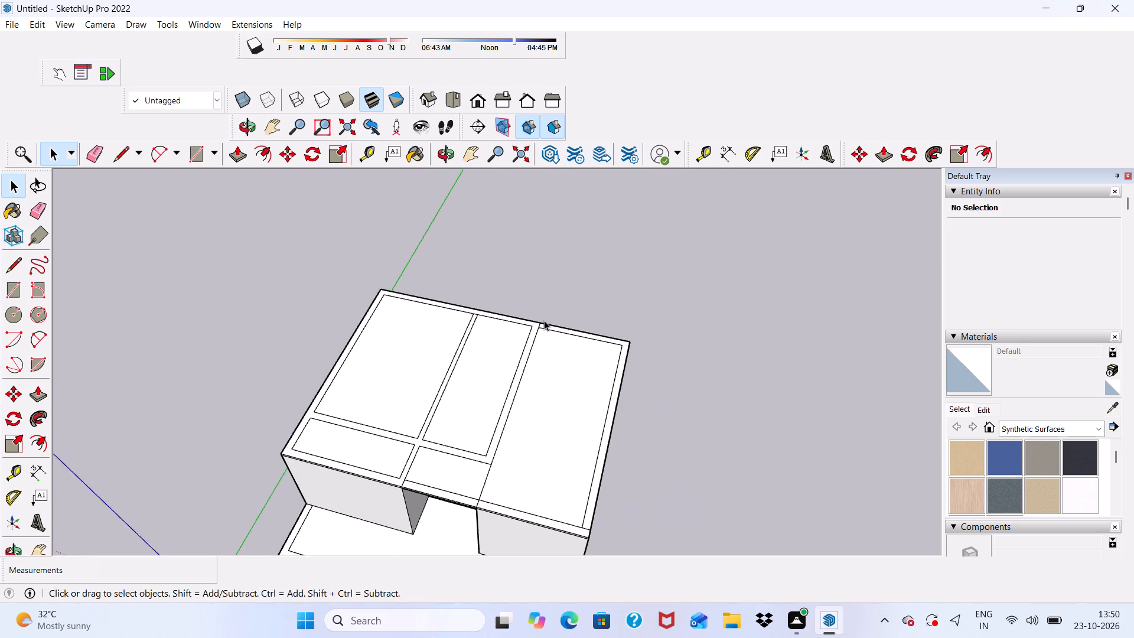
scroll(544, 320, "up", 9)
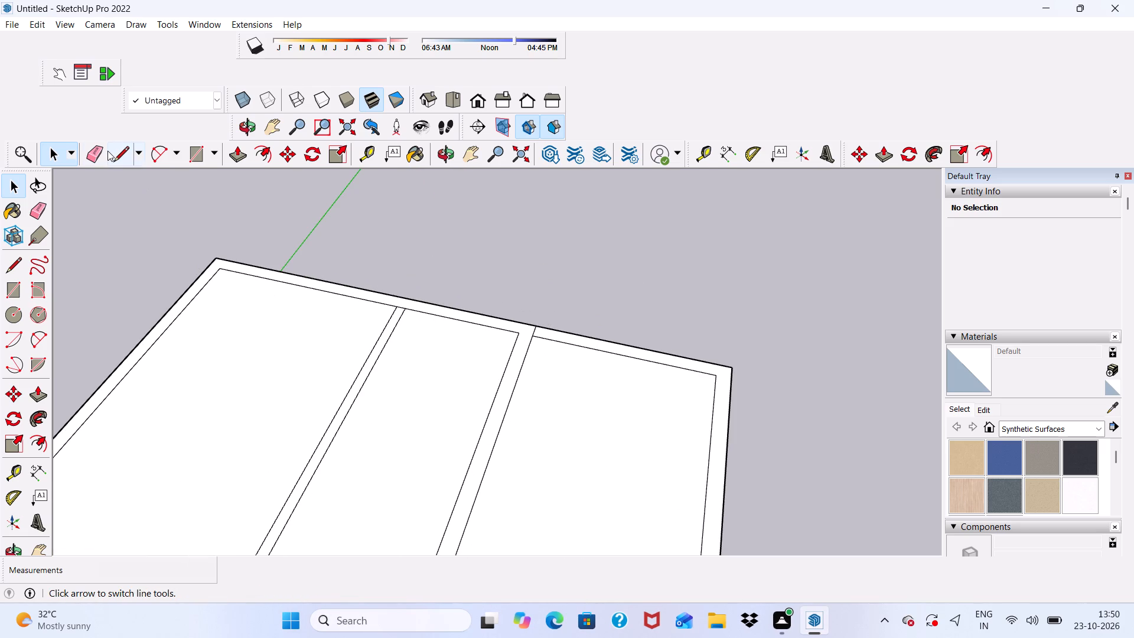
left_click(97, 152)
scroll(643, 391, "up", 8)
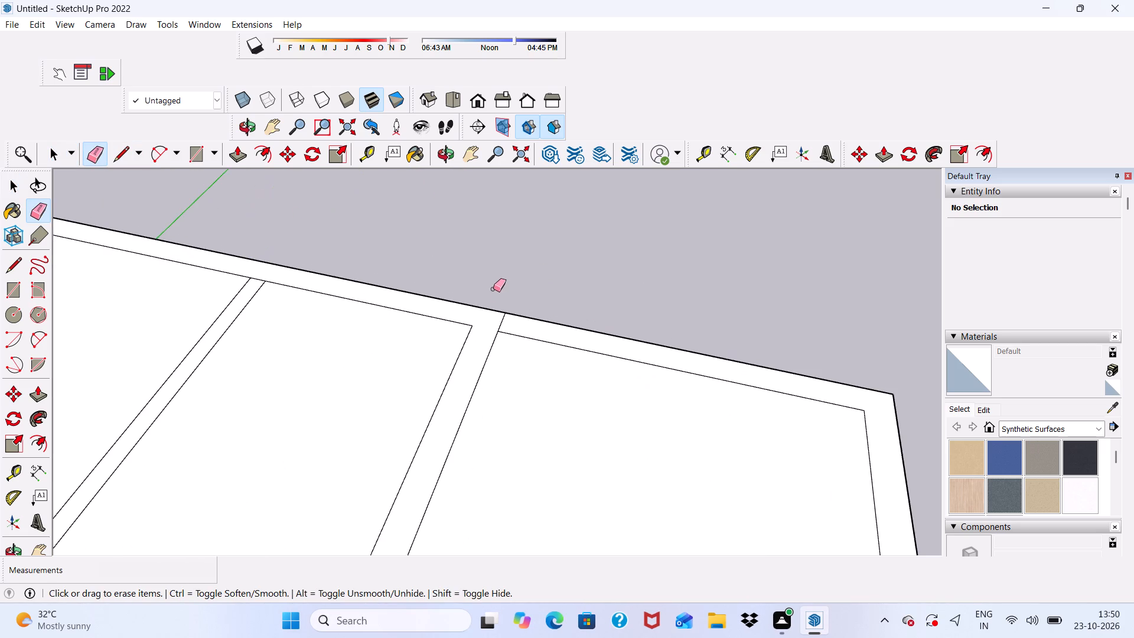
left_click_drag(507, 325, 494, 324)
scroll(426, 310, "down", 4)
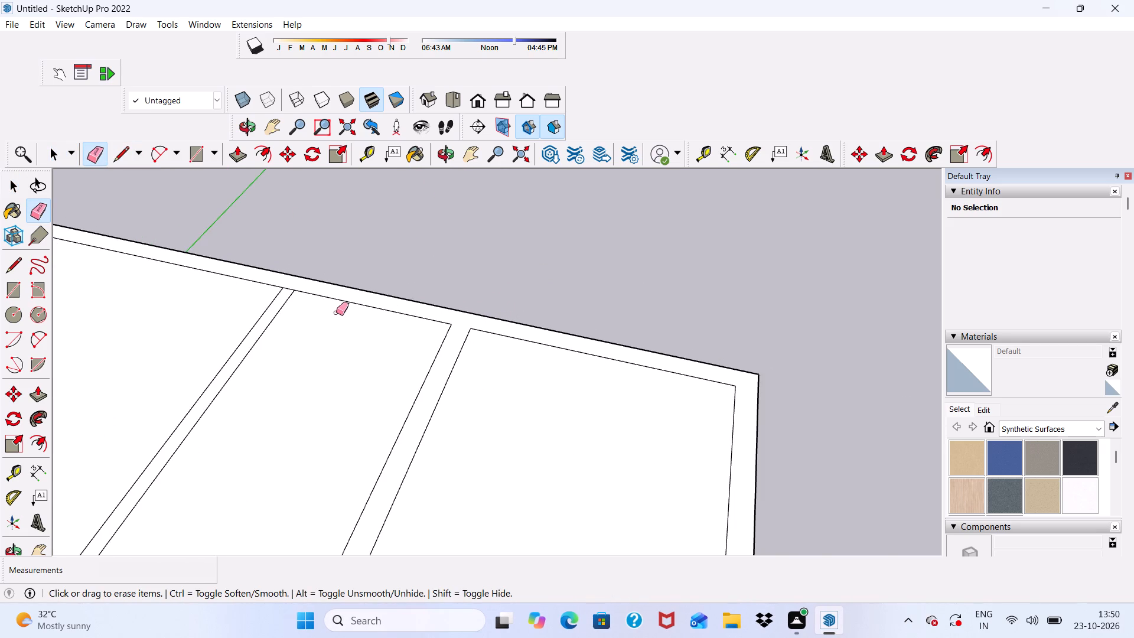
scroll(308, 304, "up", 10)
scroll(276, 282, "down", 1)
left_click_drag(276, 282, 286, 269)
scroll(305, 278, "down", 20)
scroll(305, 278, "down", 8)
Erase the left front room's rear inner edge along the left-to-right wall band.
middle_click_drag(647, 464, 665, 509)
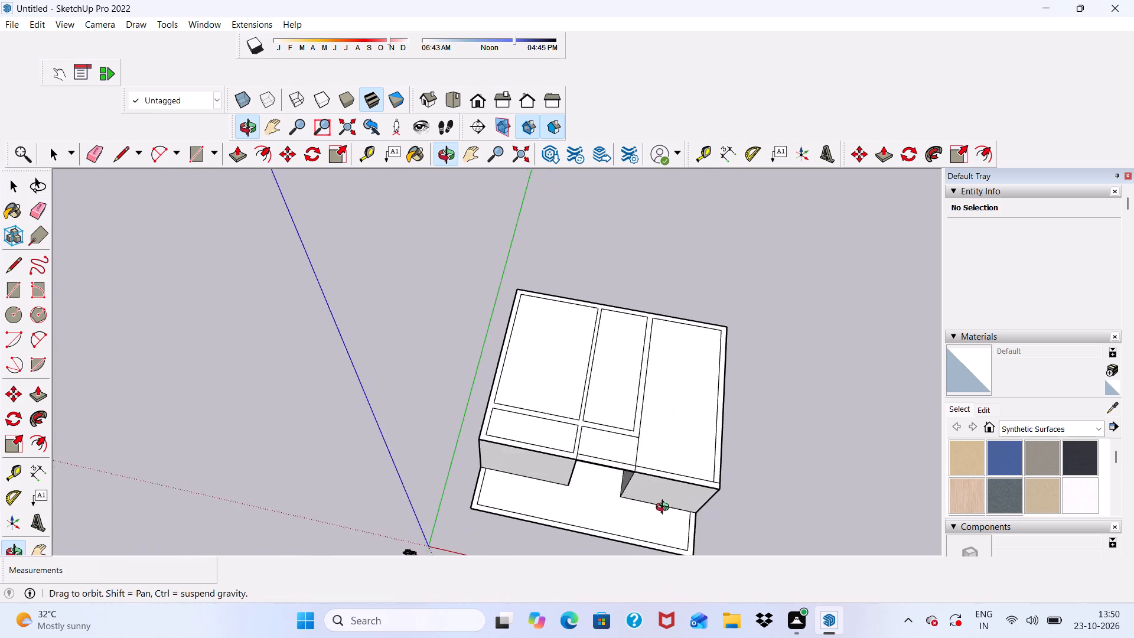
middle_click_drag(665, 509, 721, 482)
scroll(539, 414, "up", 5)
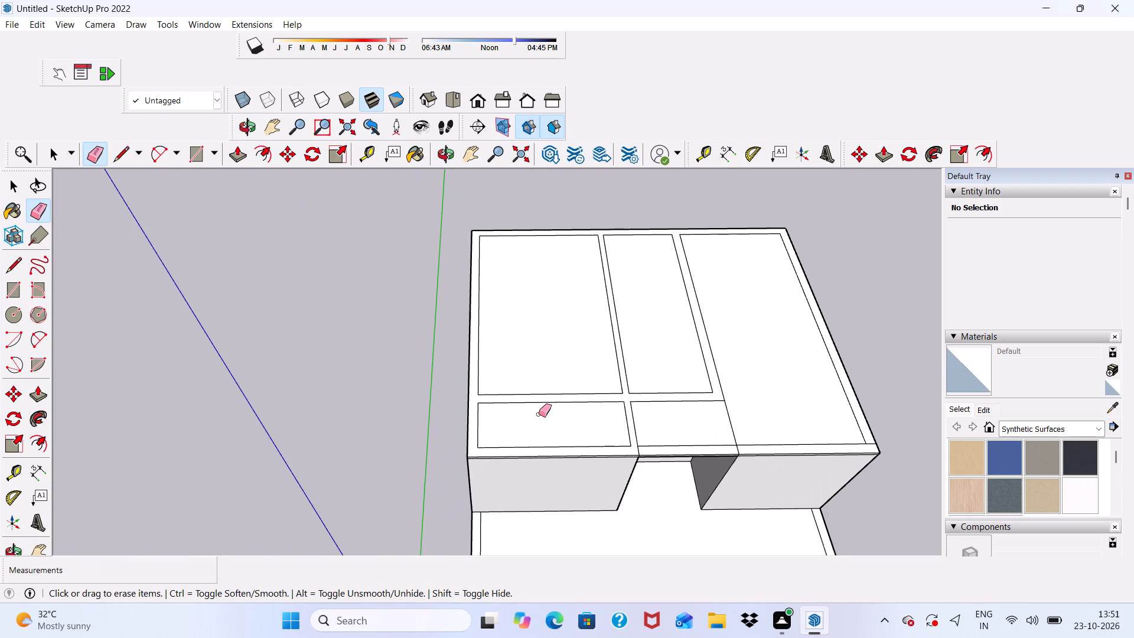
scroll(539, 414, "up", 1)
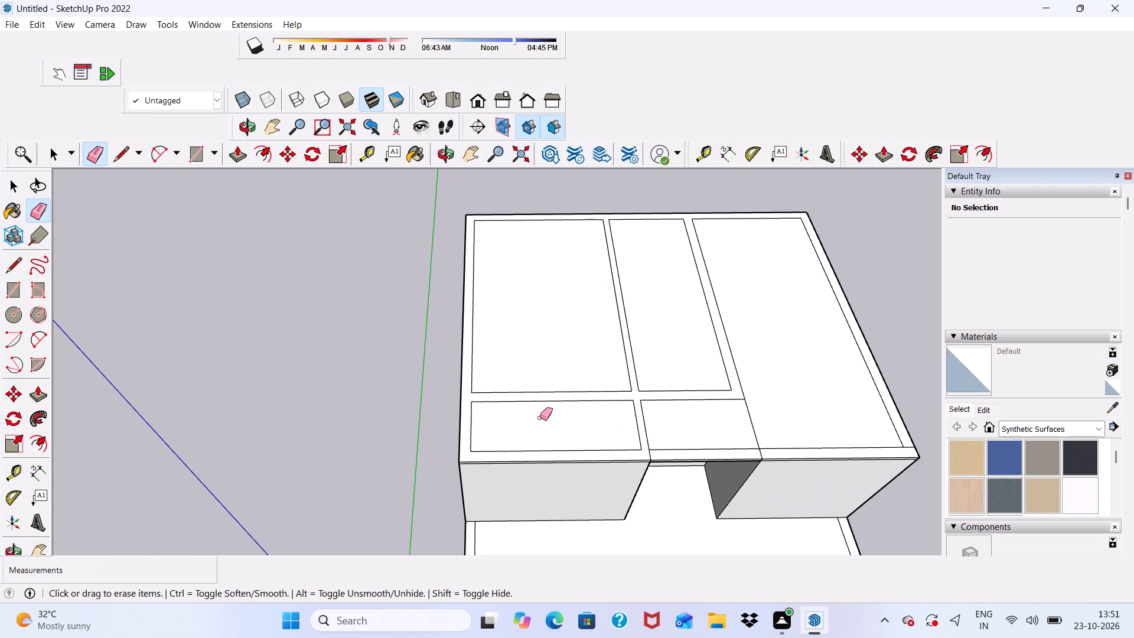
scroll(650, 403, "up", 9)
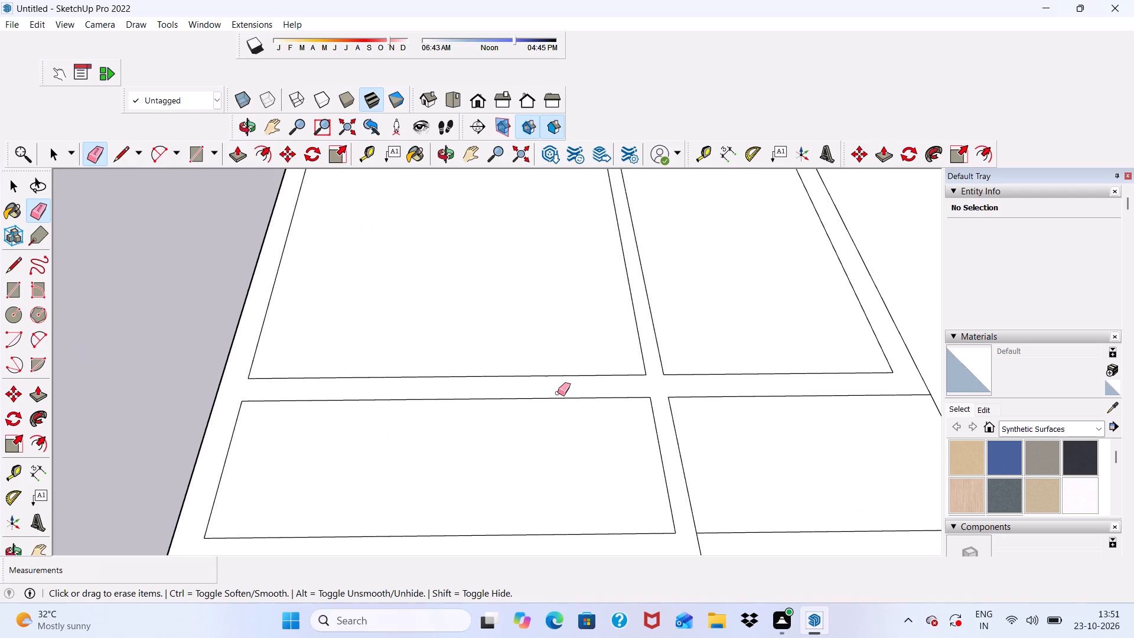
left_click_drag(558, 393, 558, 406)
scroll(468, 503, "down", 4)
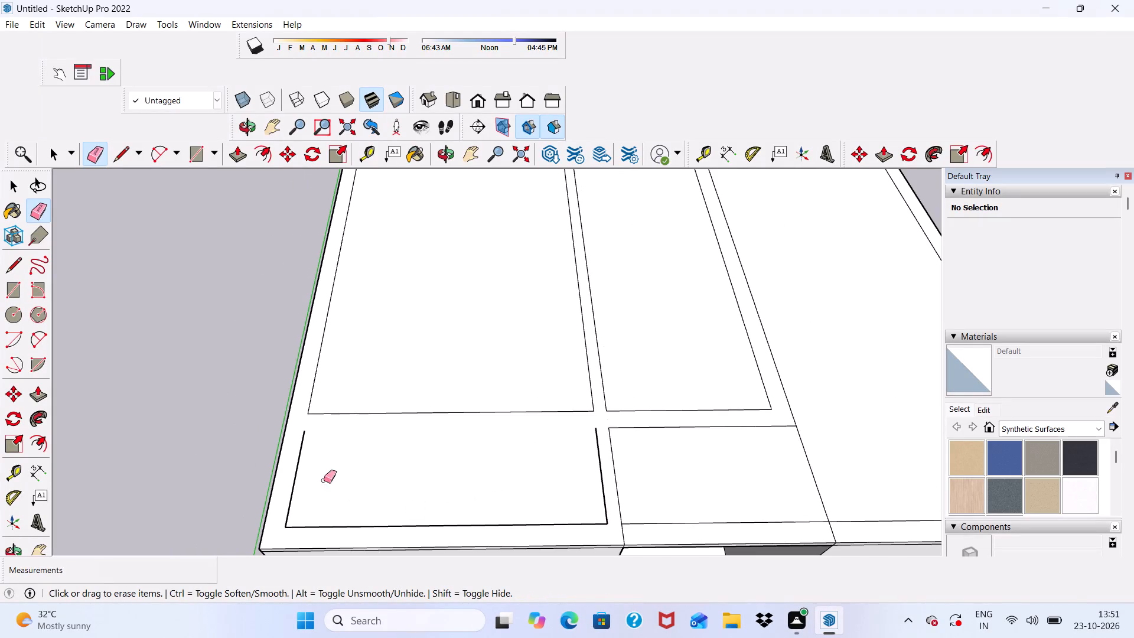
Extend the left front room's outer-side edge from its free rear end to the left rear room's front-left corner.
key("space")
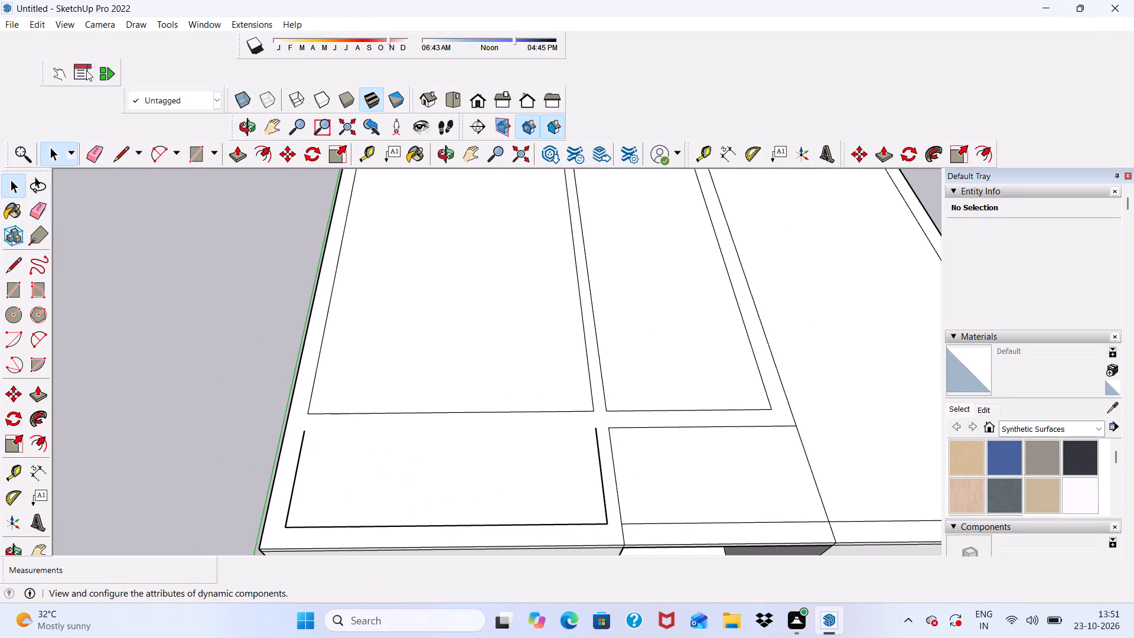
left_click(119, 147)
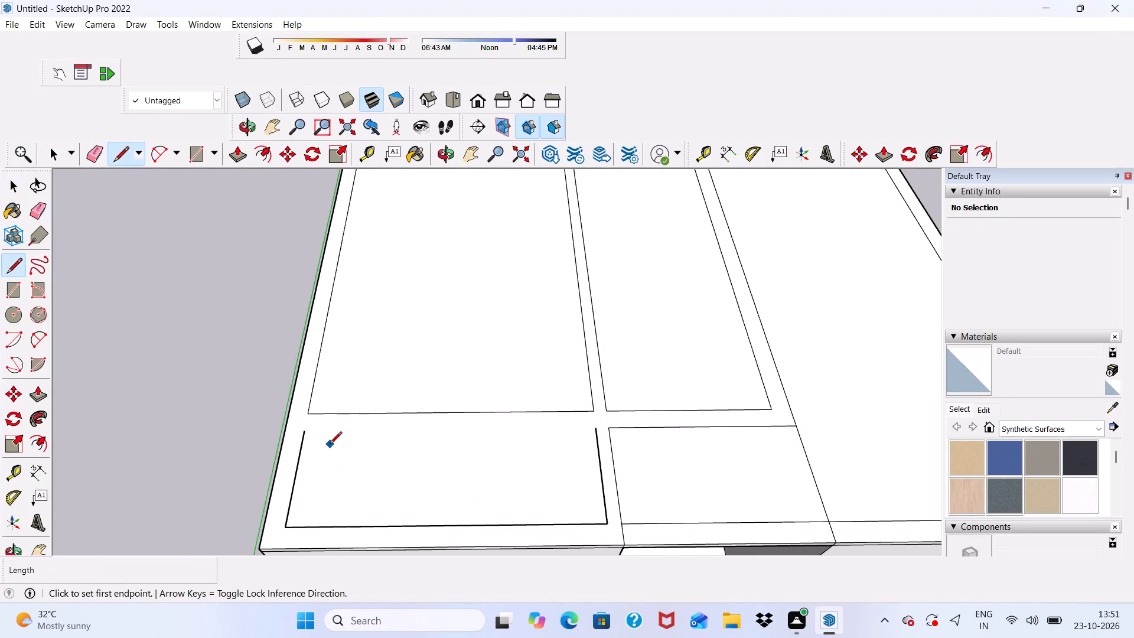
scroll(307, 445, "up", 4)
left_click(304, 431)
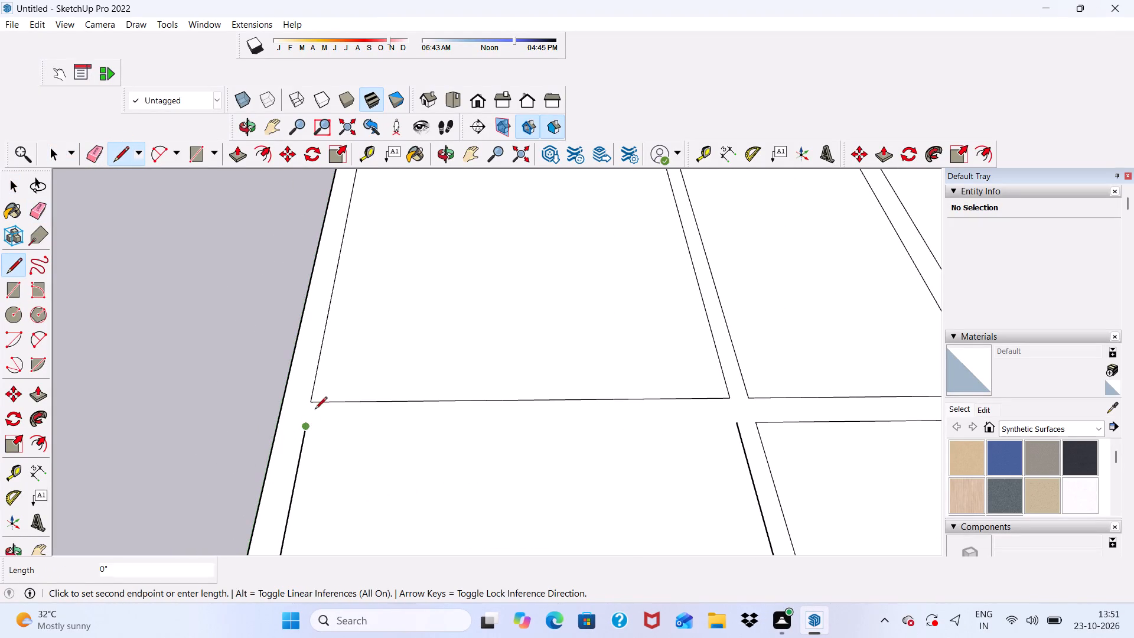
left_click(312, 401)
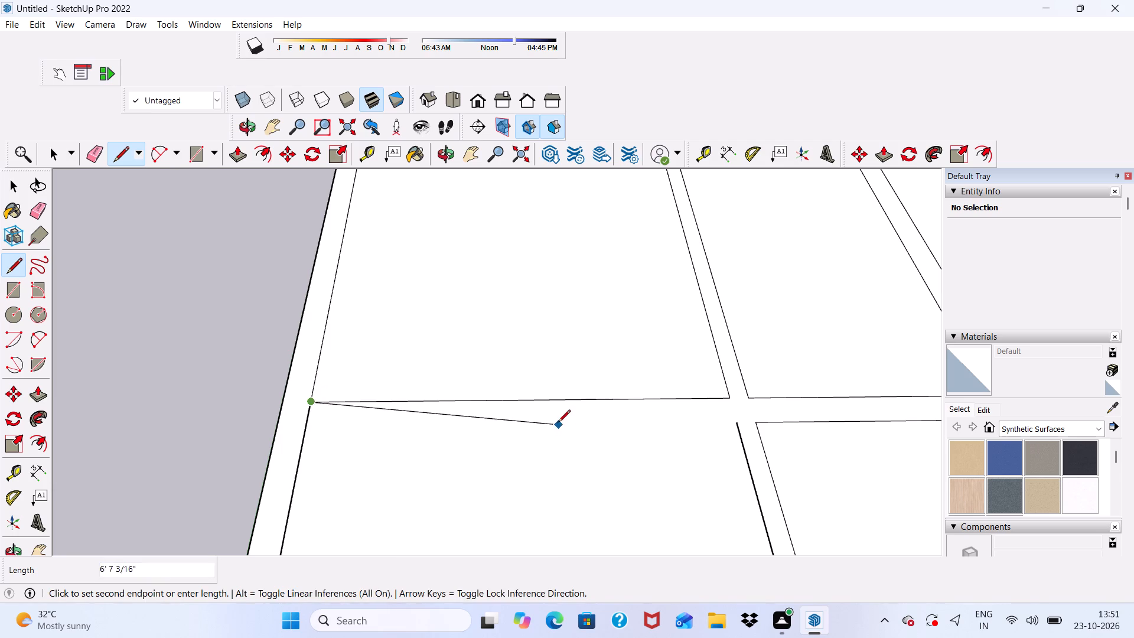
key("space")
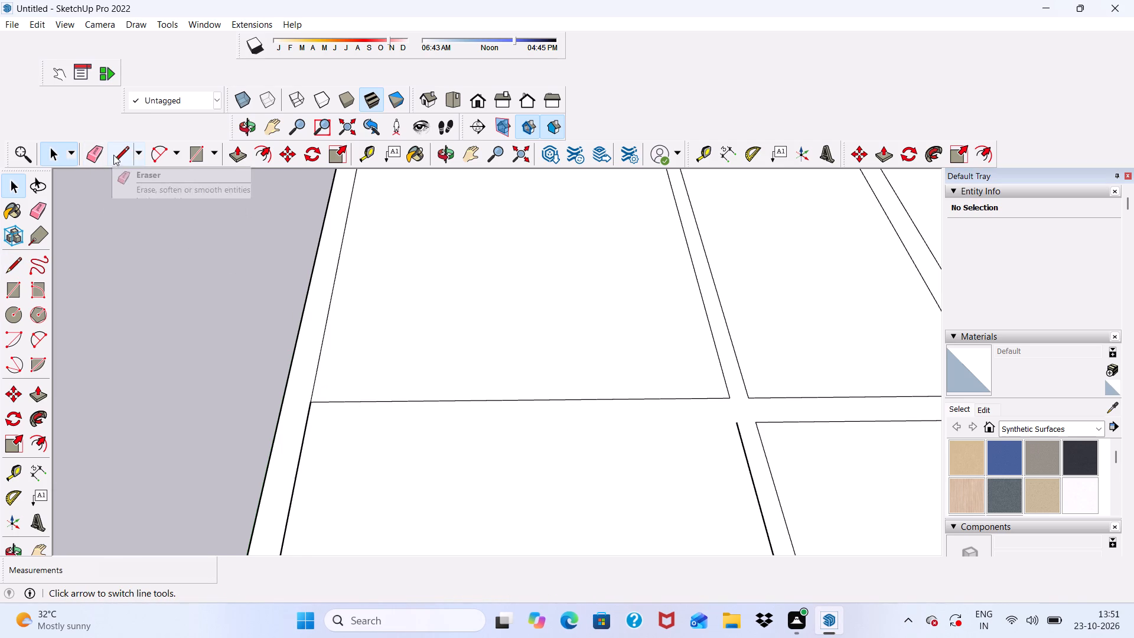
Draw a 9" line from the left rear room's front-right corner to the free end of the front room's right edge.
left_click(114, 154)
scroll(686, 428, "up", 3)
scroll(752, 384, "up", 4)
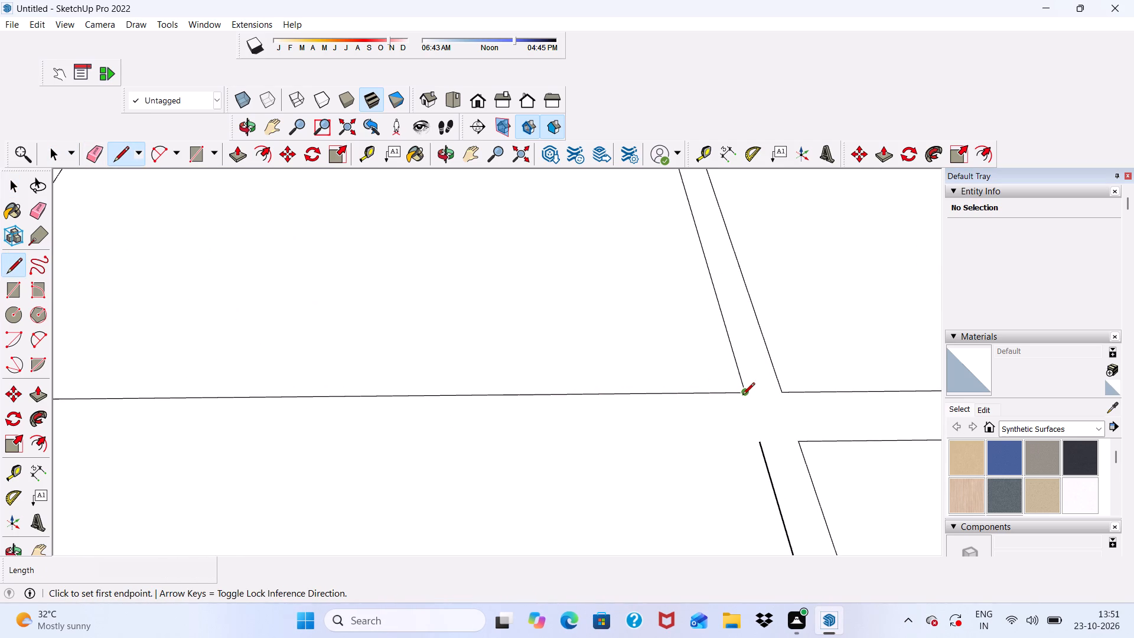
left_click(742, 396)
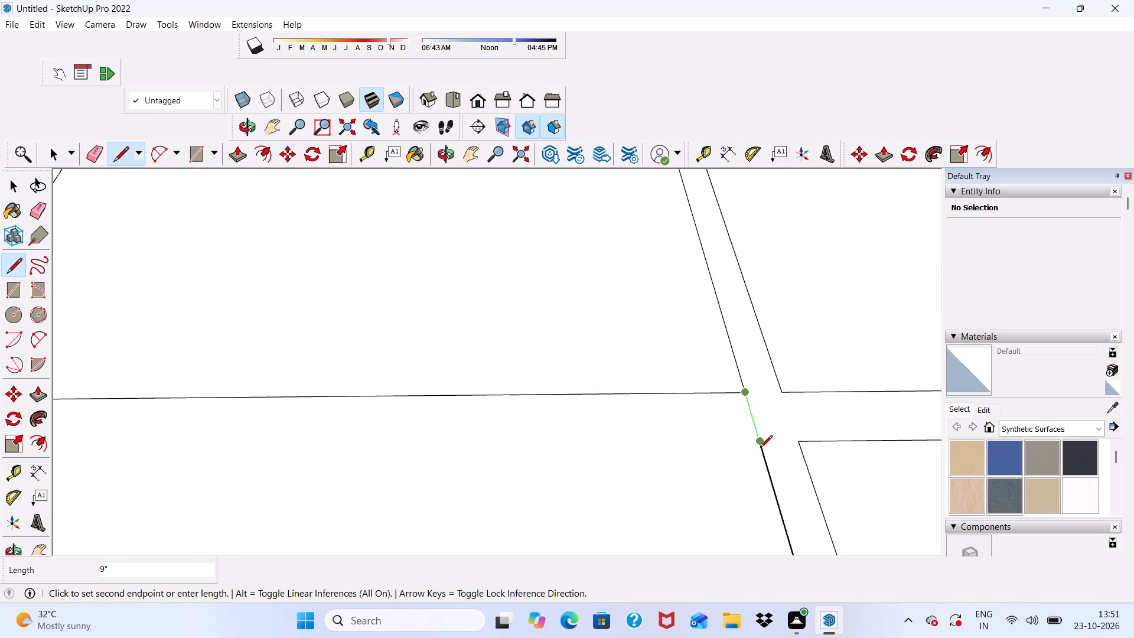
left_click(760, 448)
scroll(607, 475, "down", 4)
key("space")
scroll(531, 418, "down", 12)
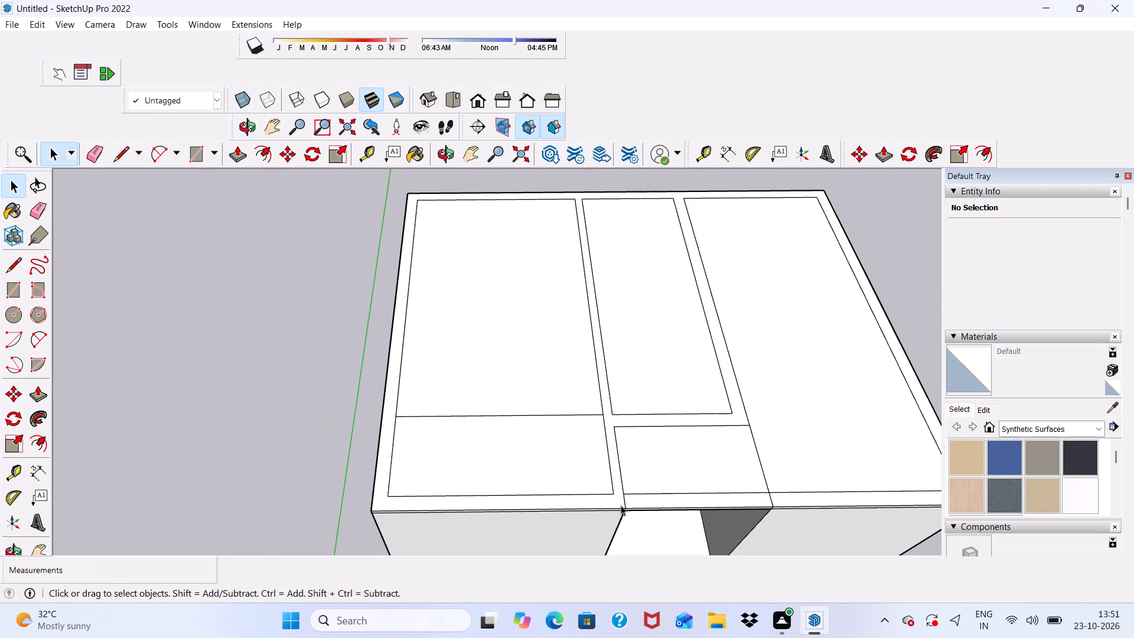
Draw a 6" line from the central front room's rear-left corner across the partition band to the merged left room's edge.
scroll(621, 506, "up", 1)
middle_click_drag(621, 506, 410, 404)
scroll(622, 509, "down", 1)
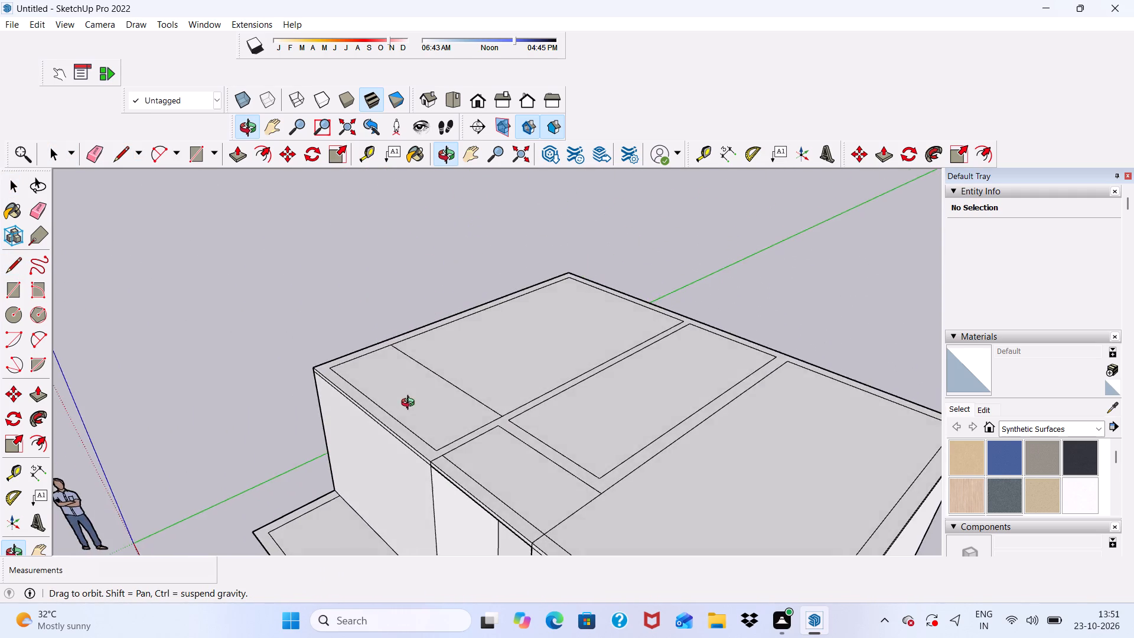
middle_click_drag(410, 404, 432, 444)
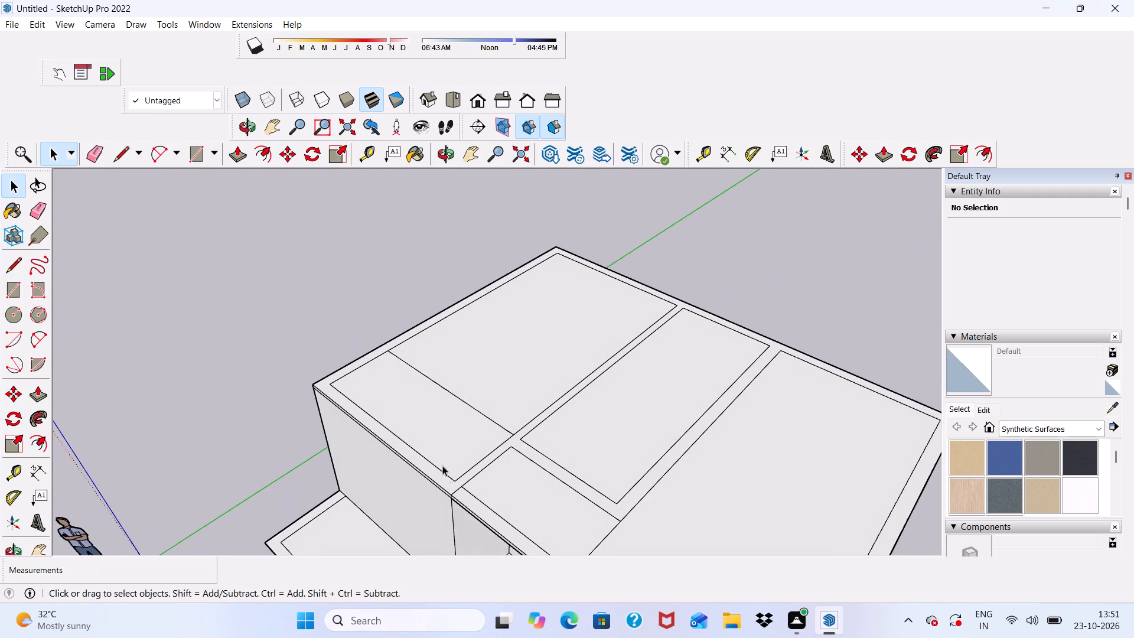
left_click(119, 157)
scroll(549, 474, "up", 4)
scroll(502, 424, "up", 7)
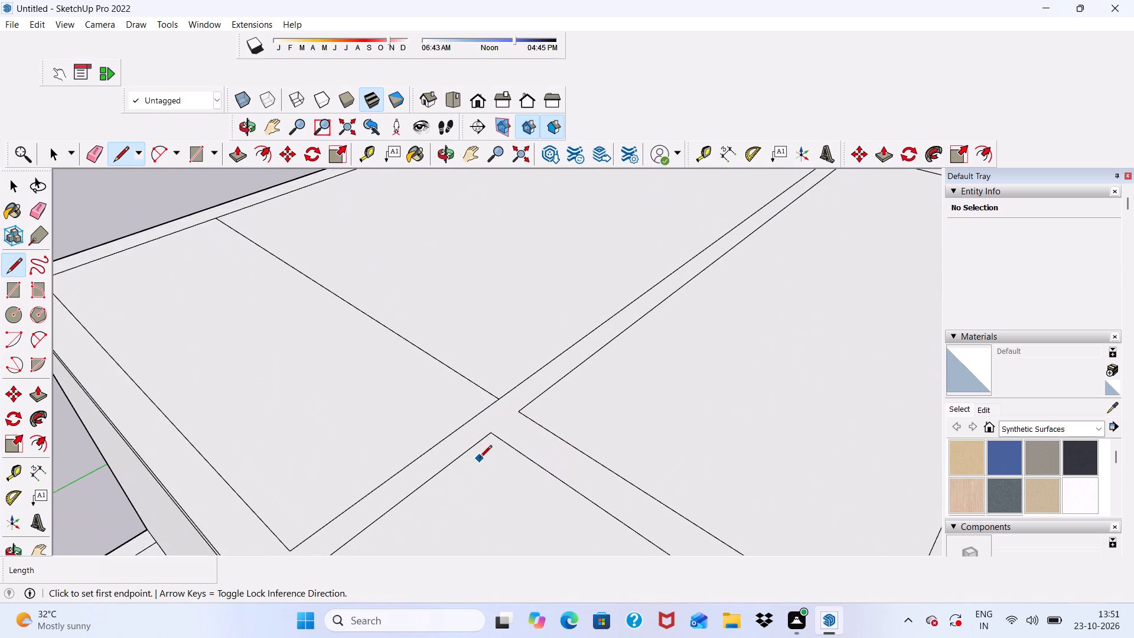
left_click(488, 433)
left_click(472, 414)
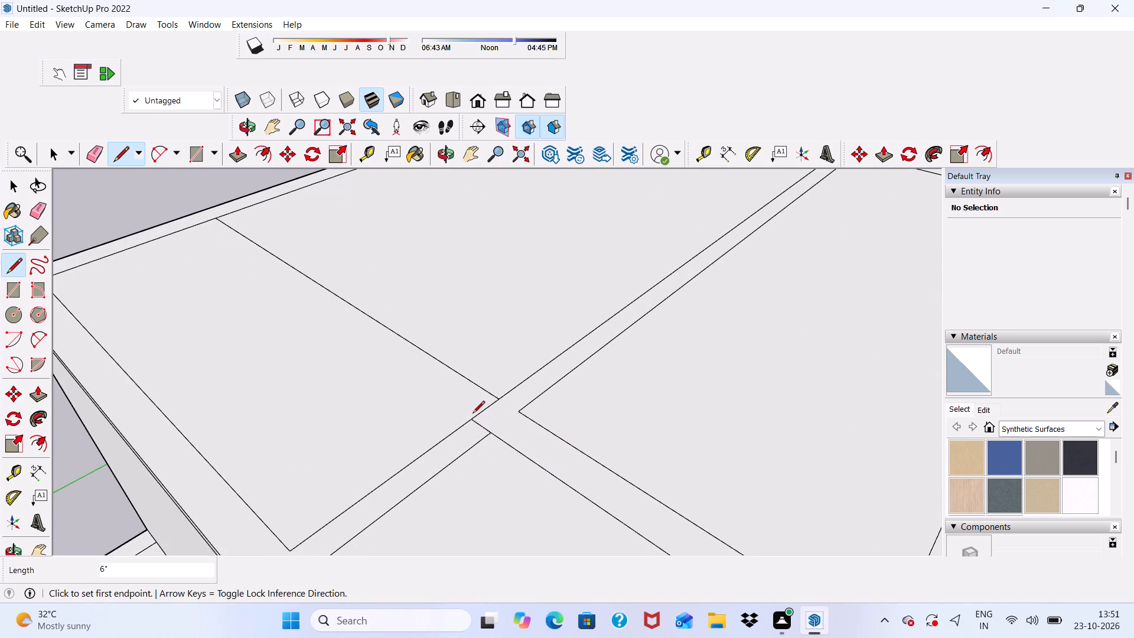
scroll(472, 414, "down", 14)
scroll(545, 480, "up", 1)
middle_click_drag(545, 480, 765, 526)
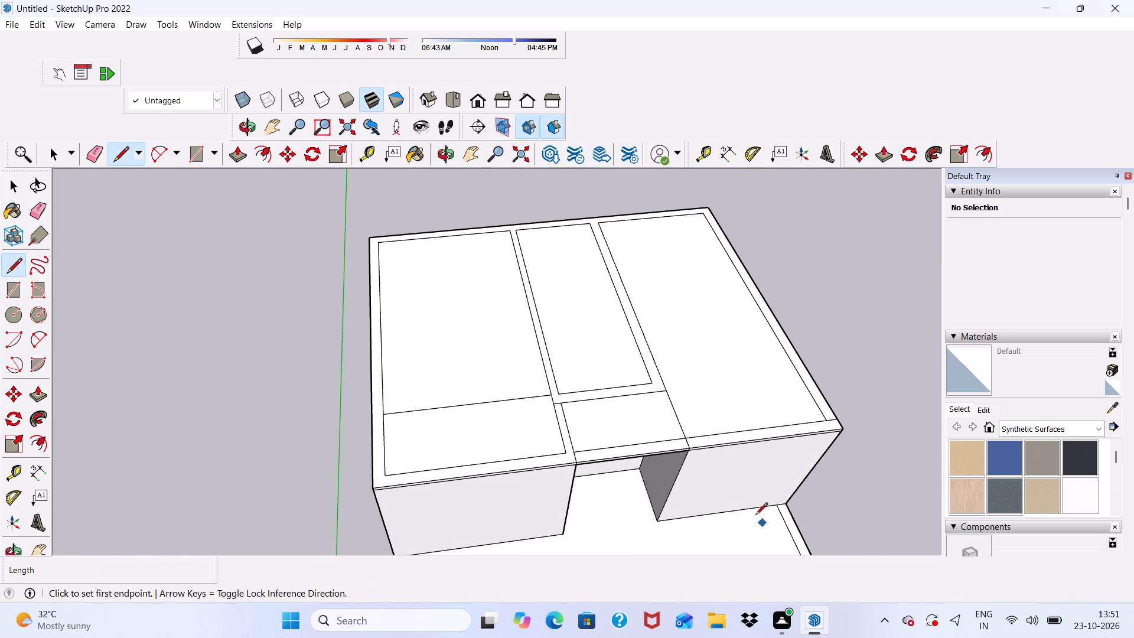
key("space")
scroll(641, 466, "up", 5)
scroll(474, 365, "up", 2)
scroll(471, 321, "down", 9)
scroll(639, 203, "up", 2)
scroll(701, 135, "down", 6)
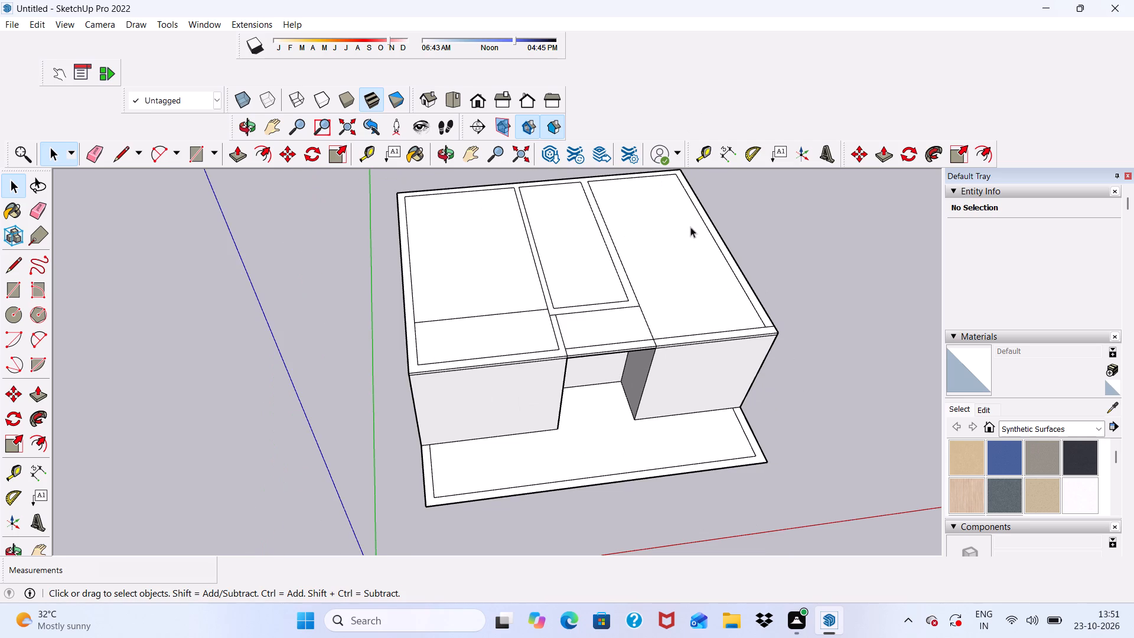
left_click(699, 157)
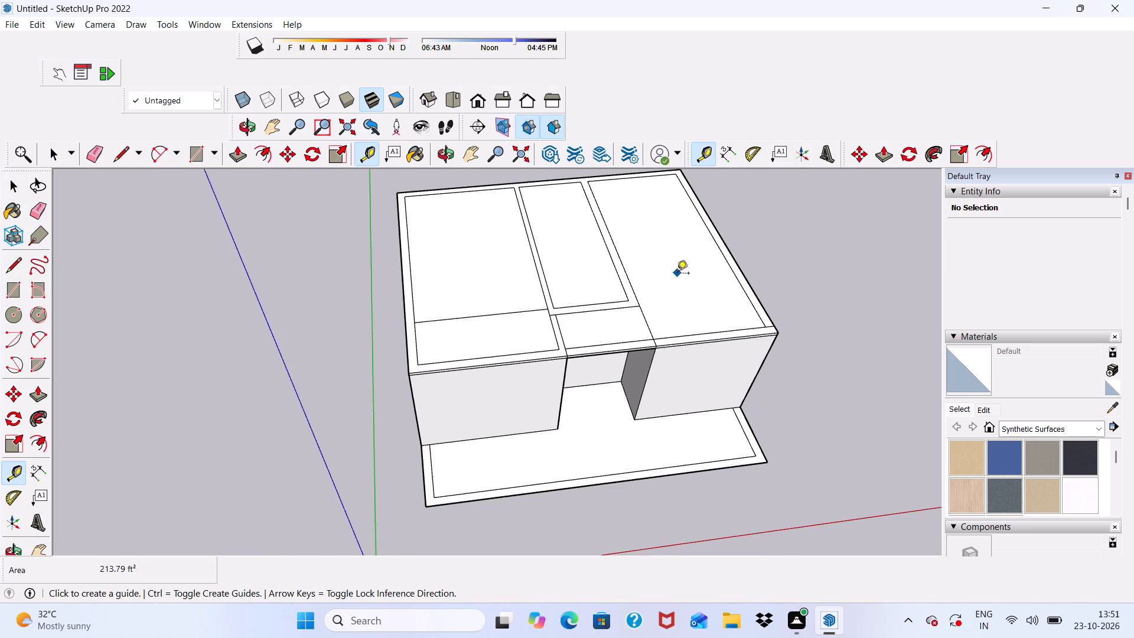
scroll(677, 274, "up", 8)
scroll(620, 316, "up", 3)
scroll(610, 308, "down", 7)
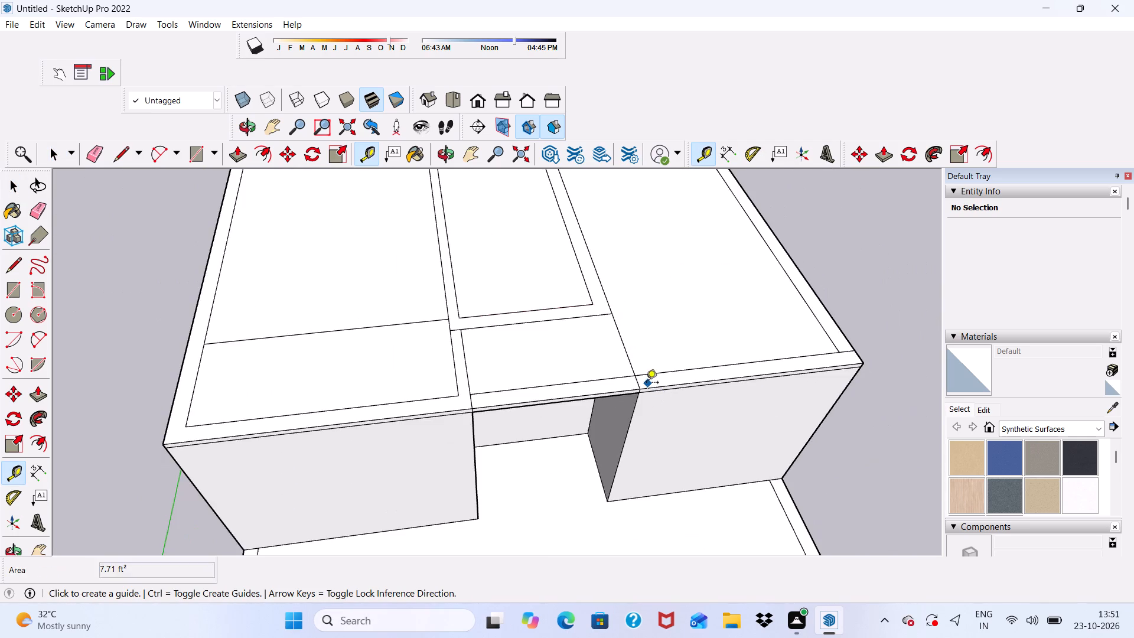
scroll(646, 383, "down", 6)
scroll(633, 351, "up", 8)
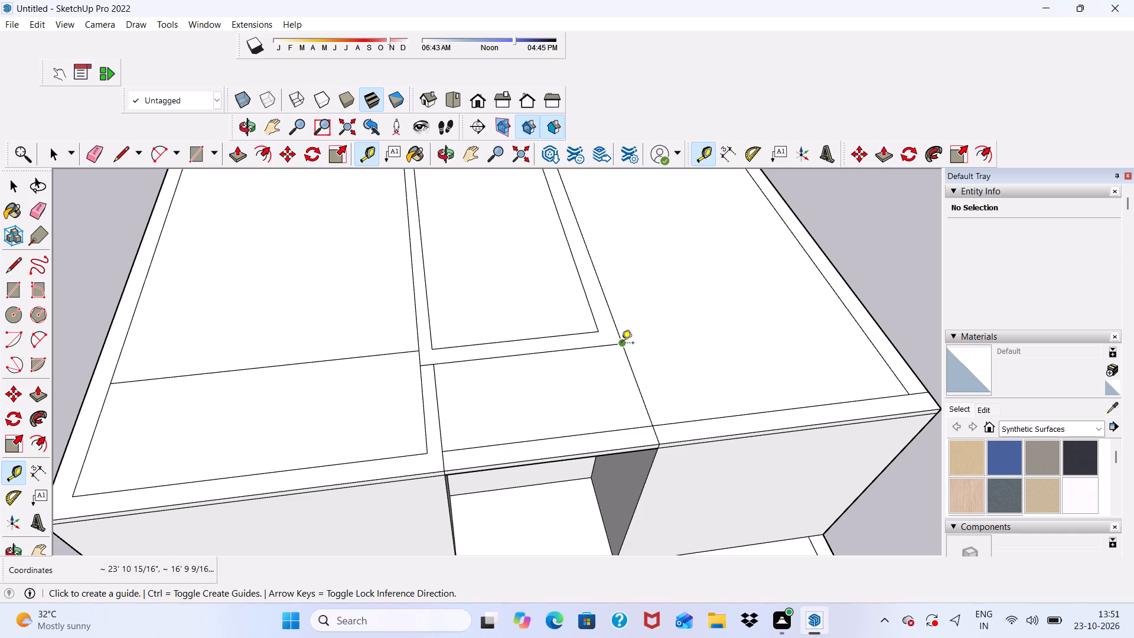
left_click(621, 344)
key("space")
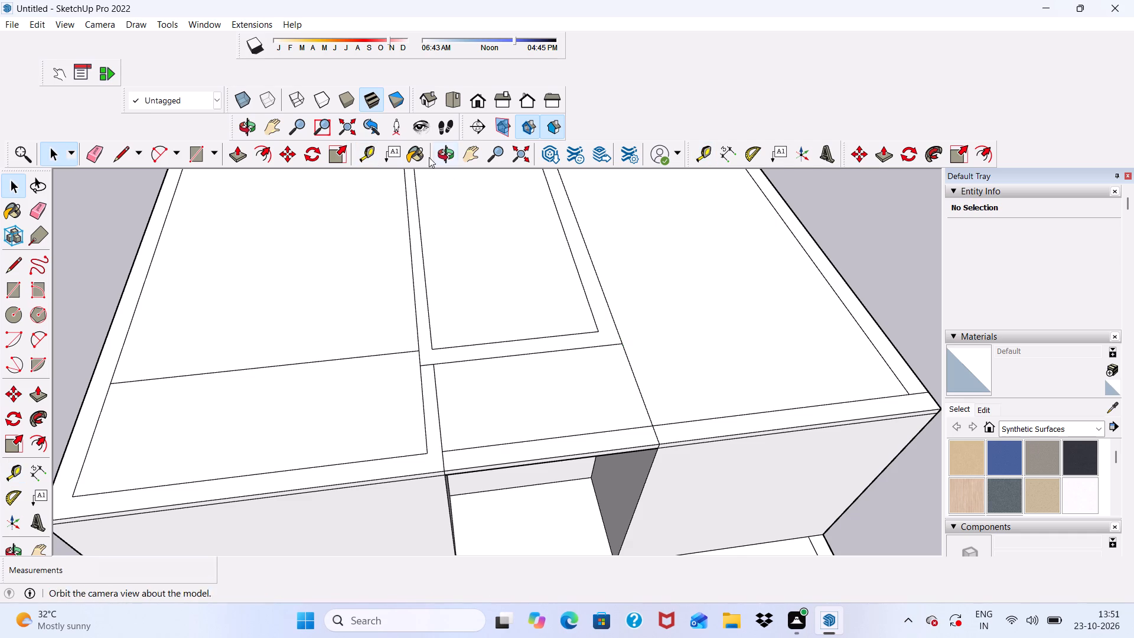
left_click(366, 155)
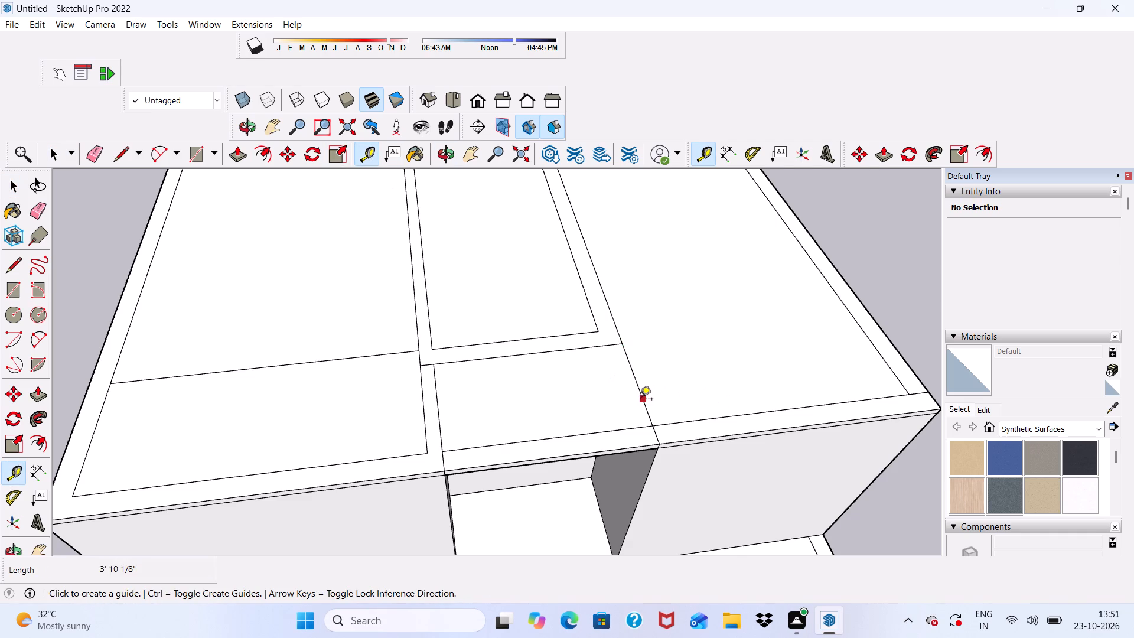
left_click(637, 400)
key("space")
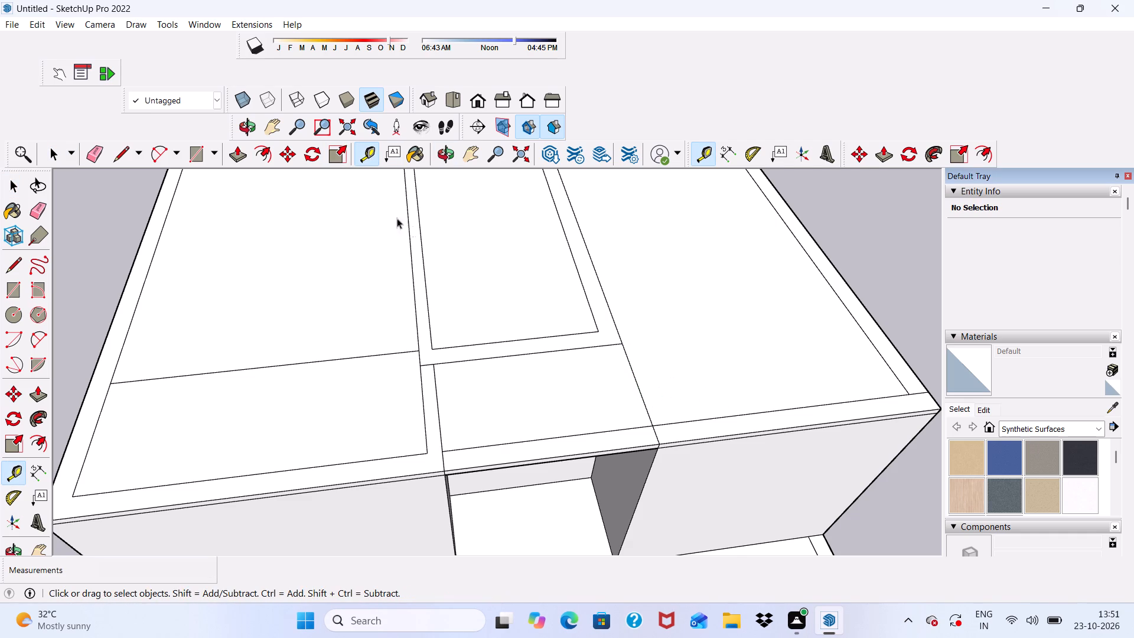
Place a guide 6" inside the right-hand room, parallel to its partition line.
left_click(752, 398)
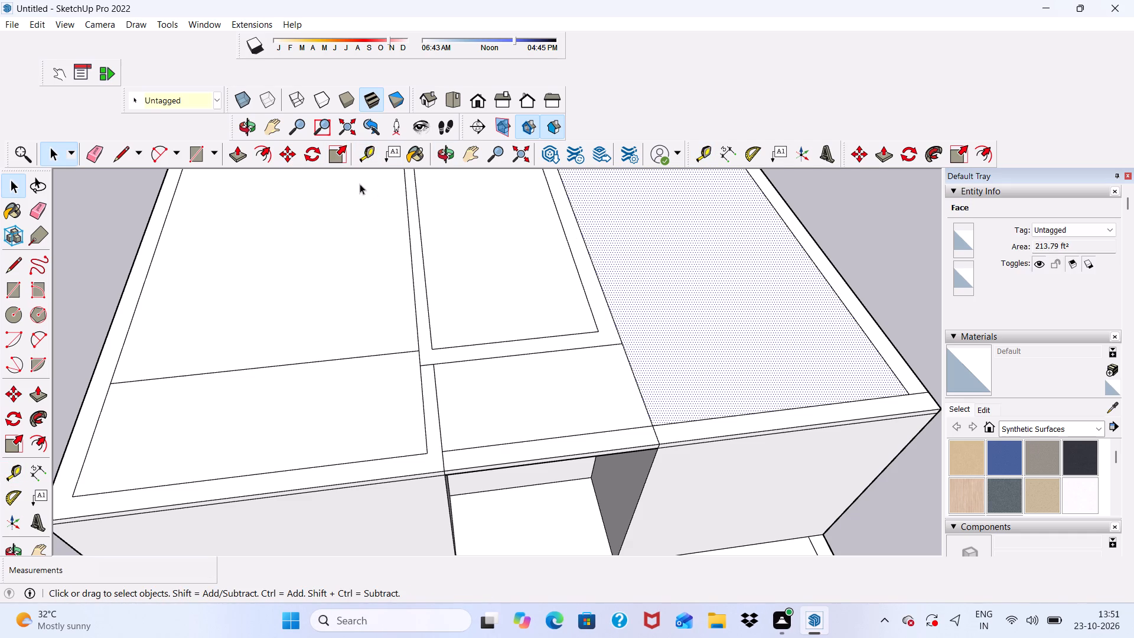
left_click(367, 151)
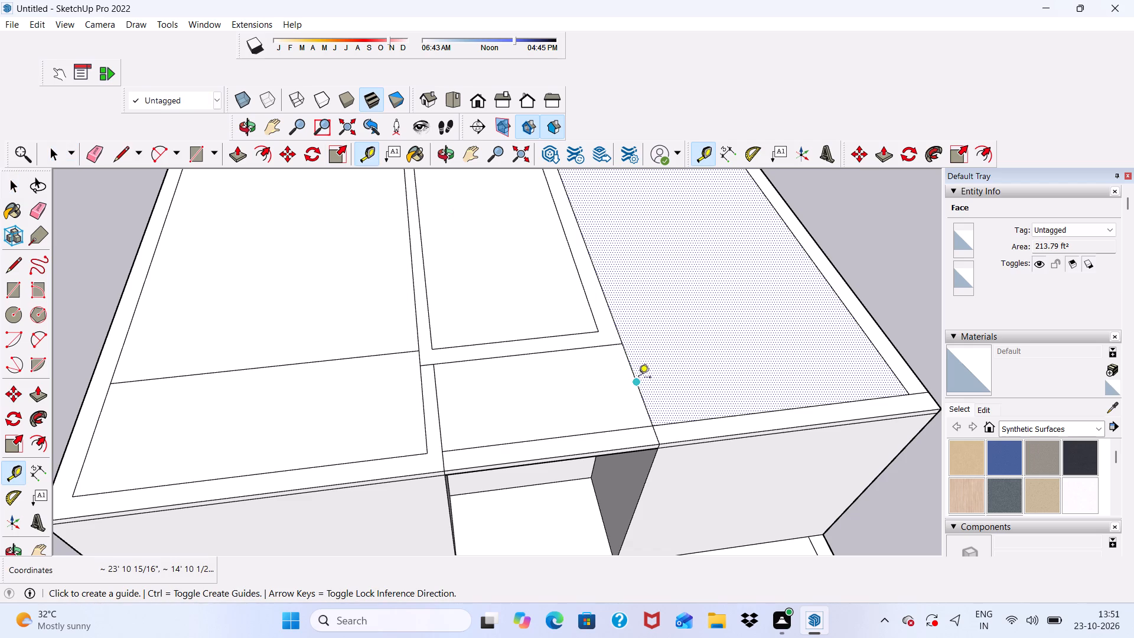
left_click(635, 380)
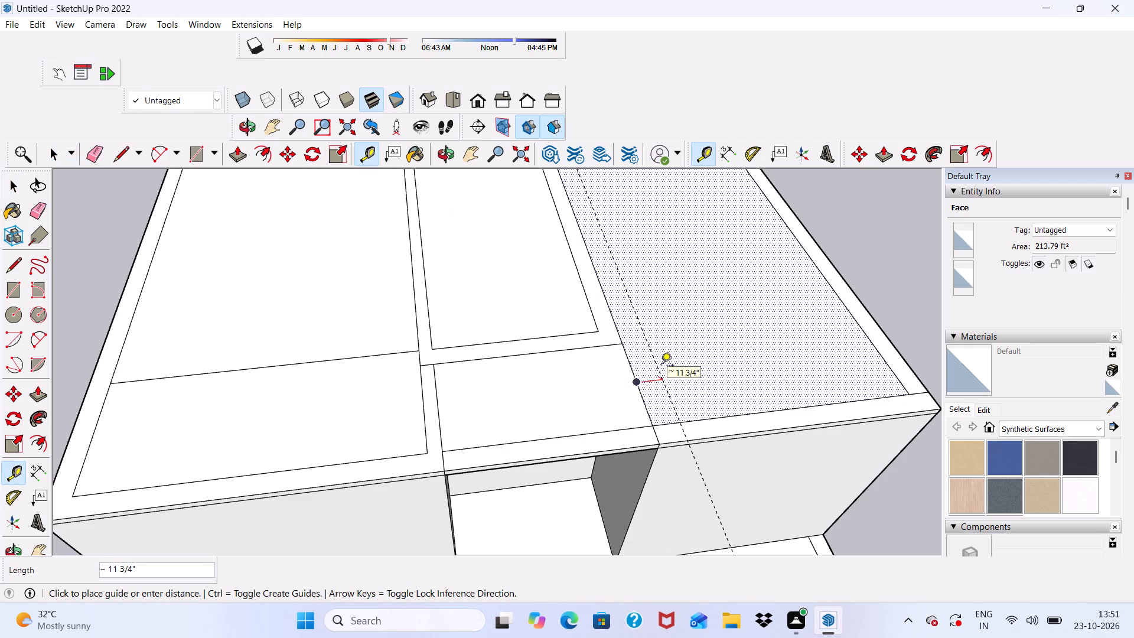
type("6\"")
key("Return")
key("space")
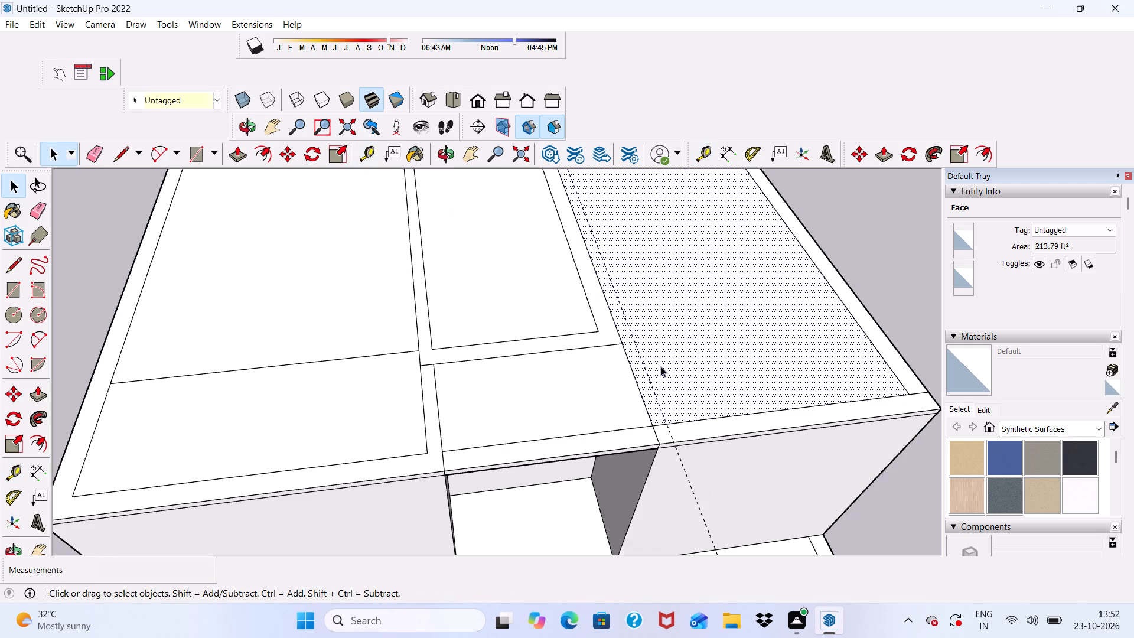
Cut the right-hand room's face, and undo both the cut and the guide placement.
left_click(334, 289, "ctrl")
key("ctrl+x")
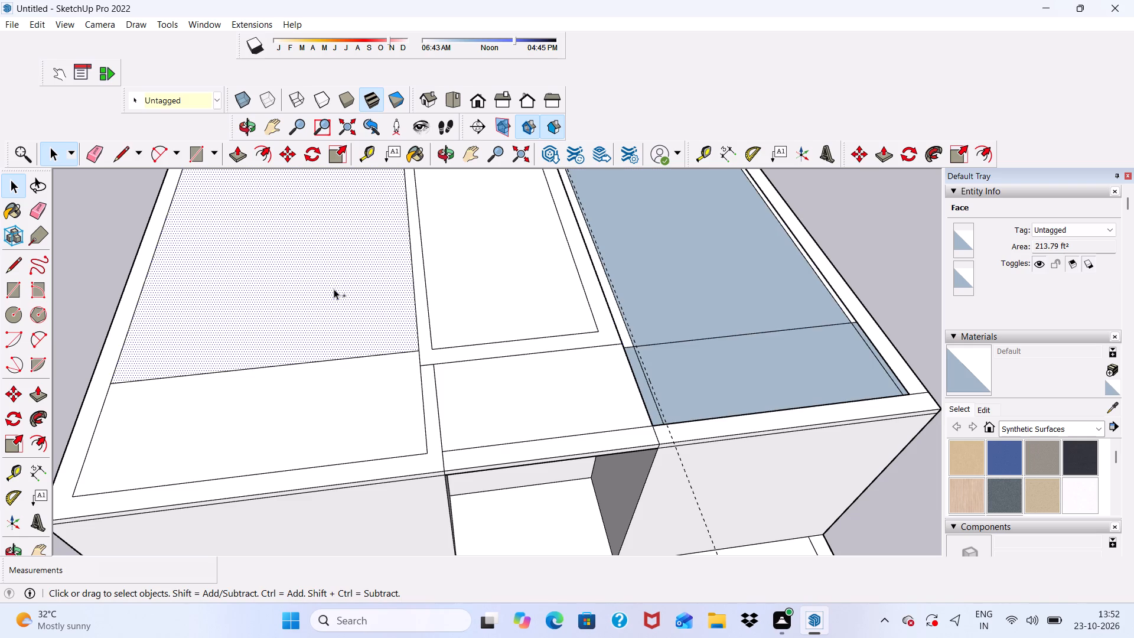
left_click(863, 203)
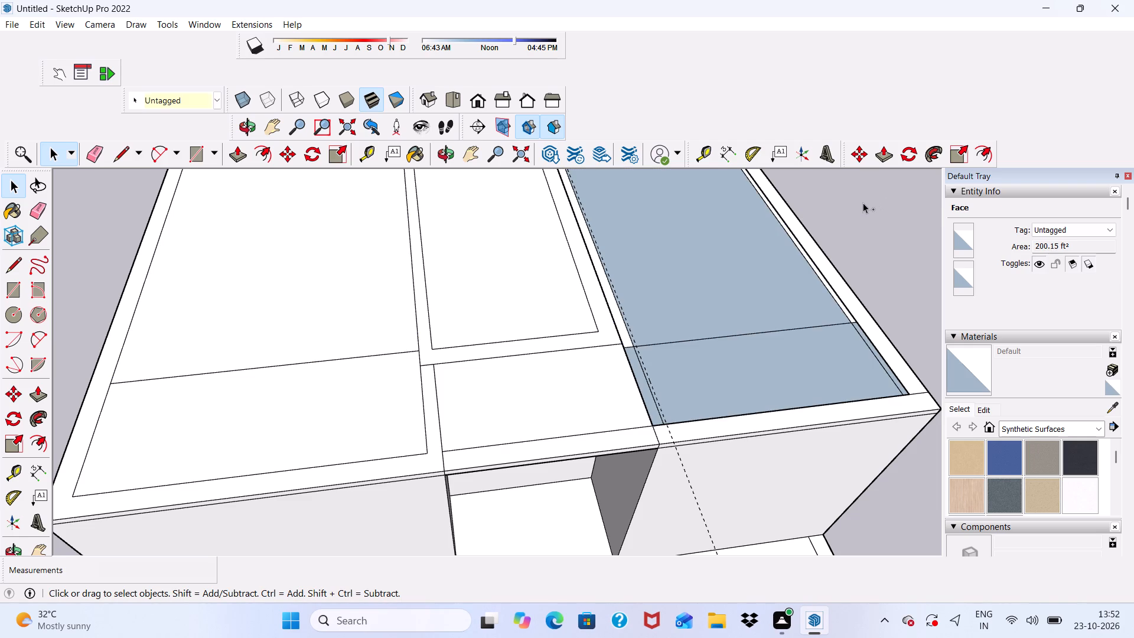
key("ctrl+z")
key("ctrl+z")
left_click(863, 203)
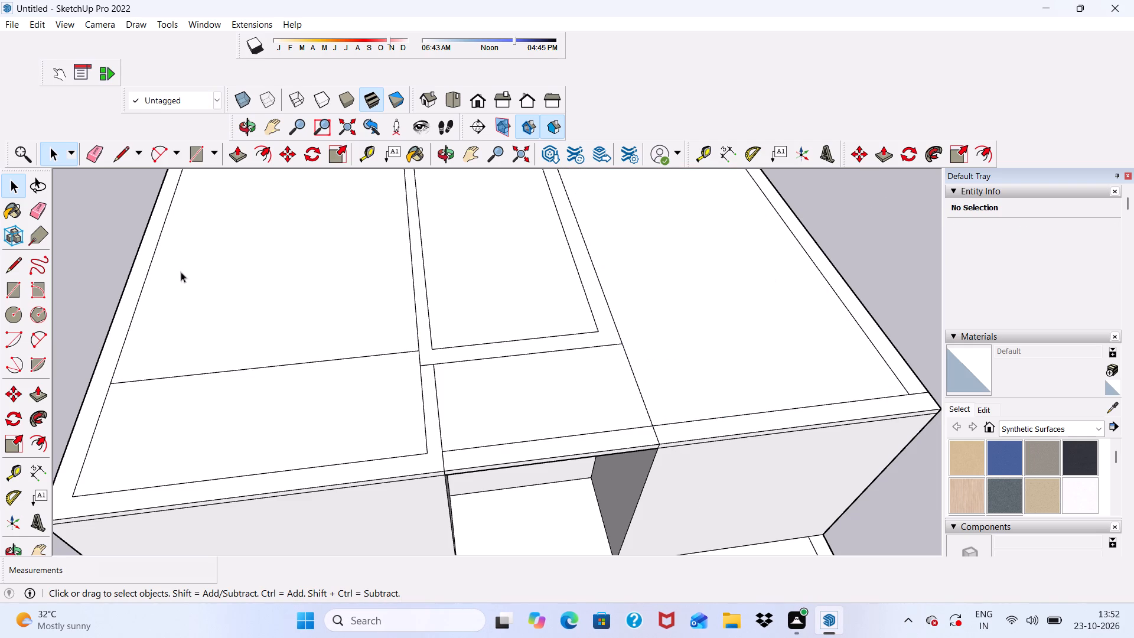
Draw a line about 5' 4" long from the central rear room's front-right corner forward to the front wall's outer edge.
left_click(118, 154)
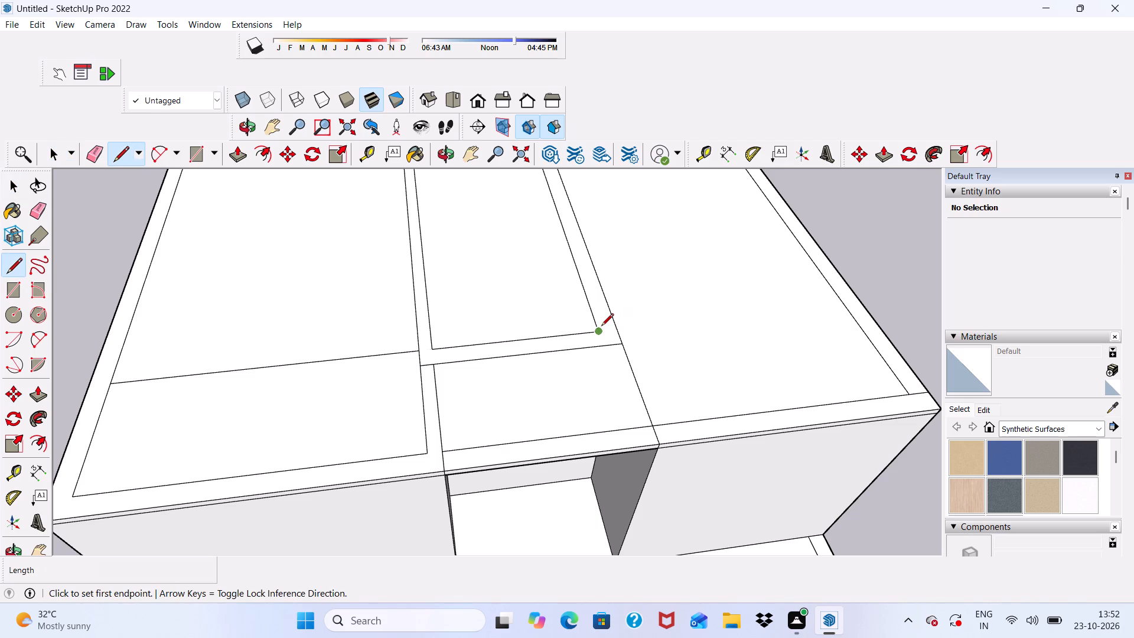
left_click(599, 331)
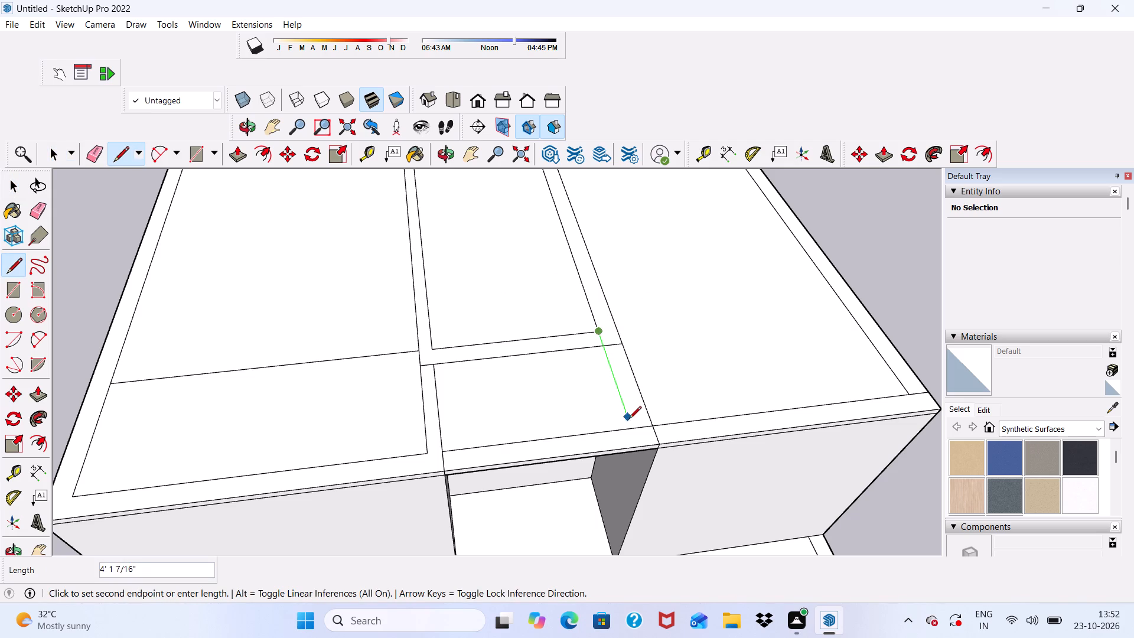
scroll(634, 437, "up", 4)
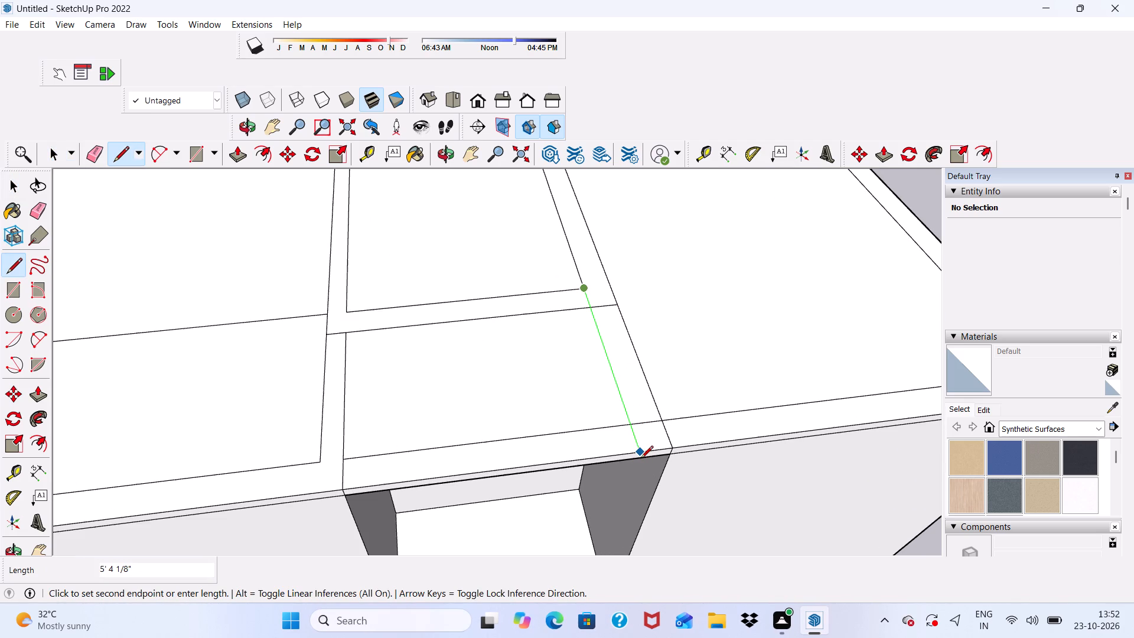
left_click(641, 459)
key("space")
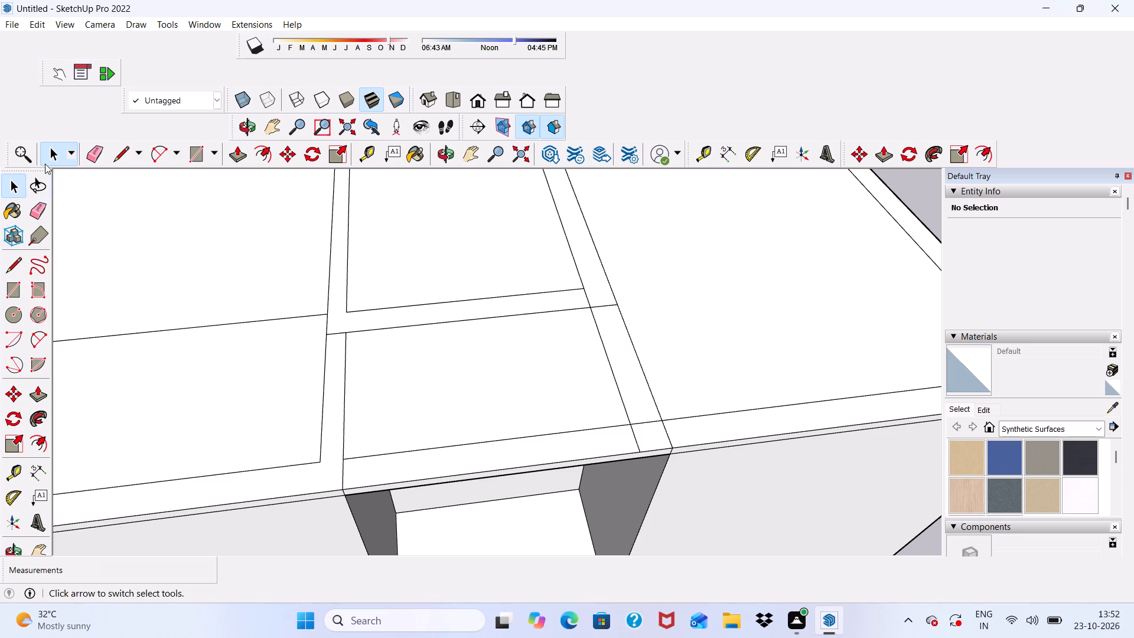
Erase the pieces of the new partition line that cross the wall band behind the central front room and the front wall band.
left_click(91, 151)
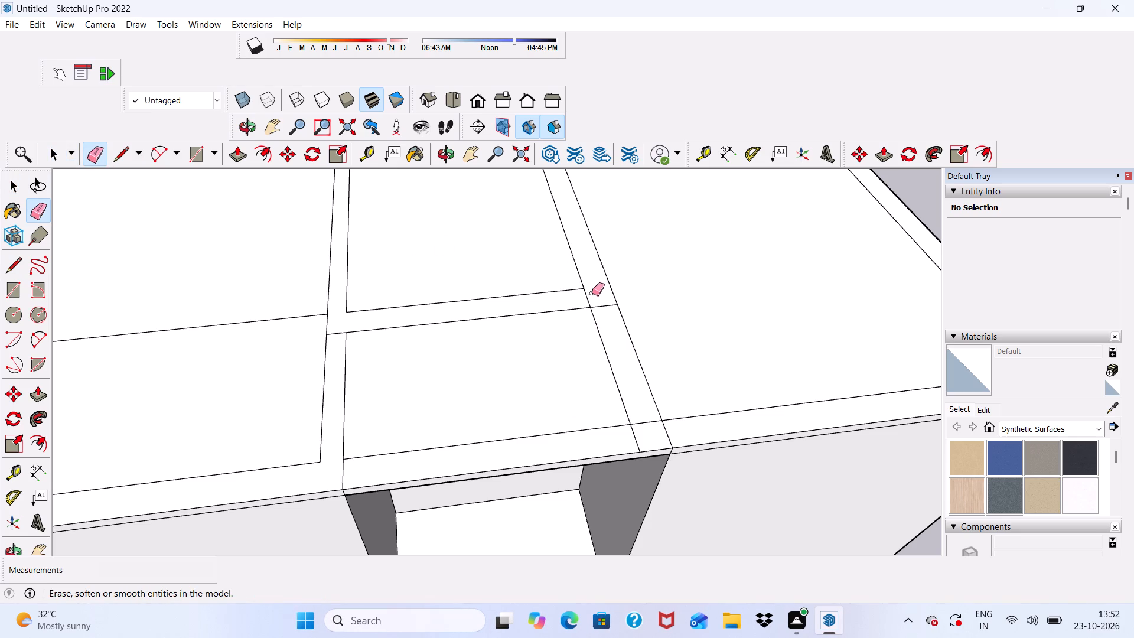
left_click_drag(590, 294, 579, 297)
scroll(566, 286, "down", 6)
middle_click_drag(621, 359, 422, 403)
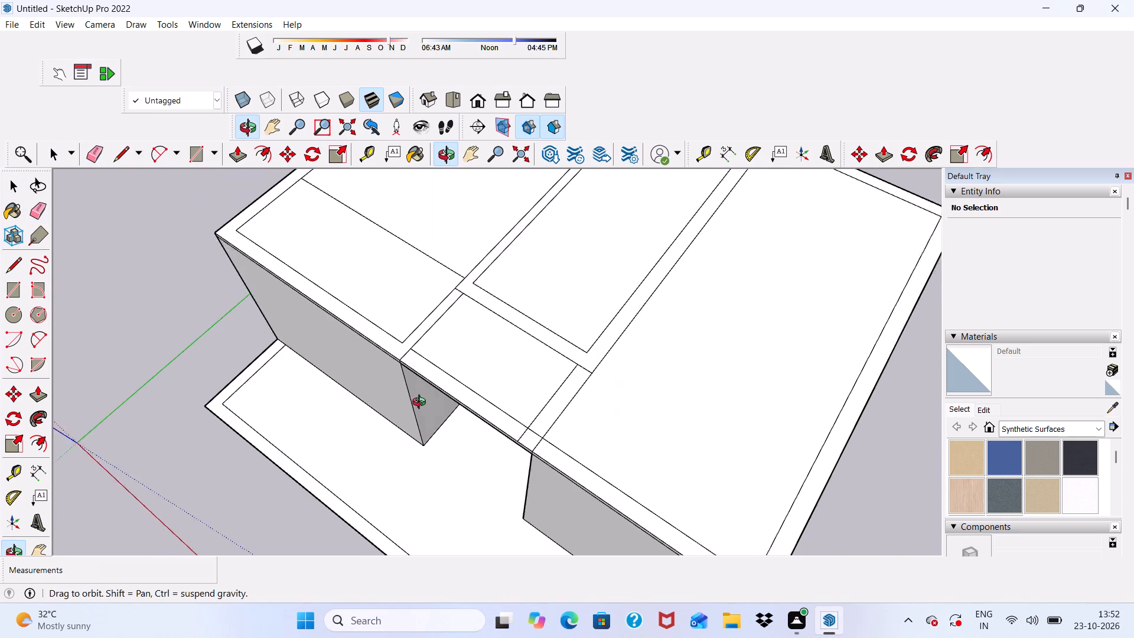
middle_click_drag(422, 403, 416, 398)
scroll(552, 453, "up", 6)
scroll(486, 412, "up", 4)
left_click_drag(485, 411, 490, 416)
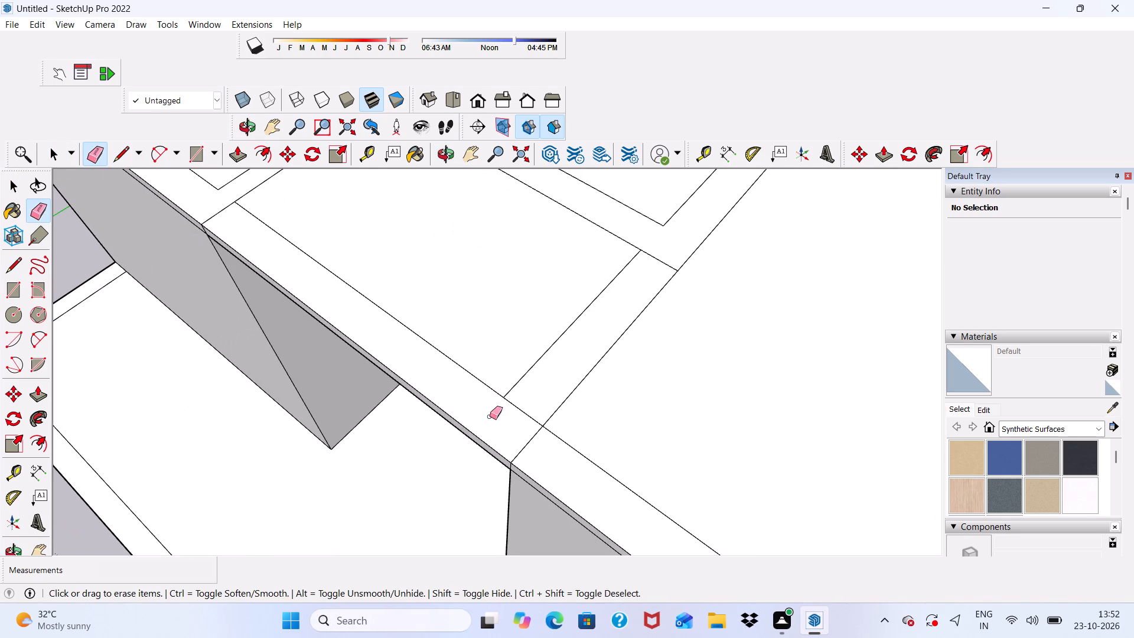
scroll(414, 361, "down", 12)
middle_click_drag(474, 427, 481, 421)
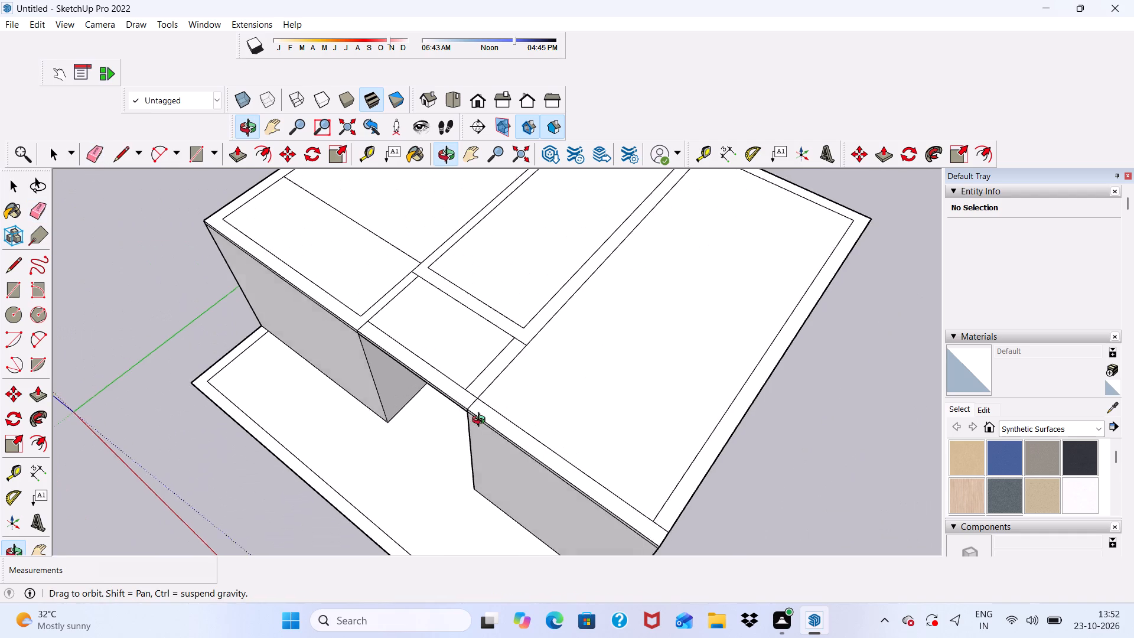
Erase the short line pieces crossing the wall bands at the two rear corners of the central front room.
middle_click_drag(481, 421, 596, 426)
scroll(507, 408, "up", 6)
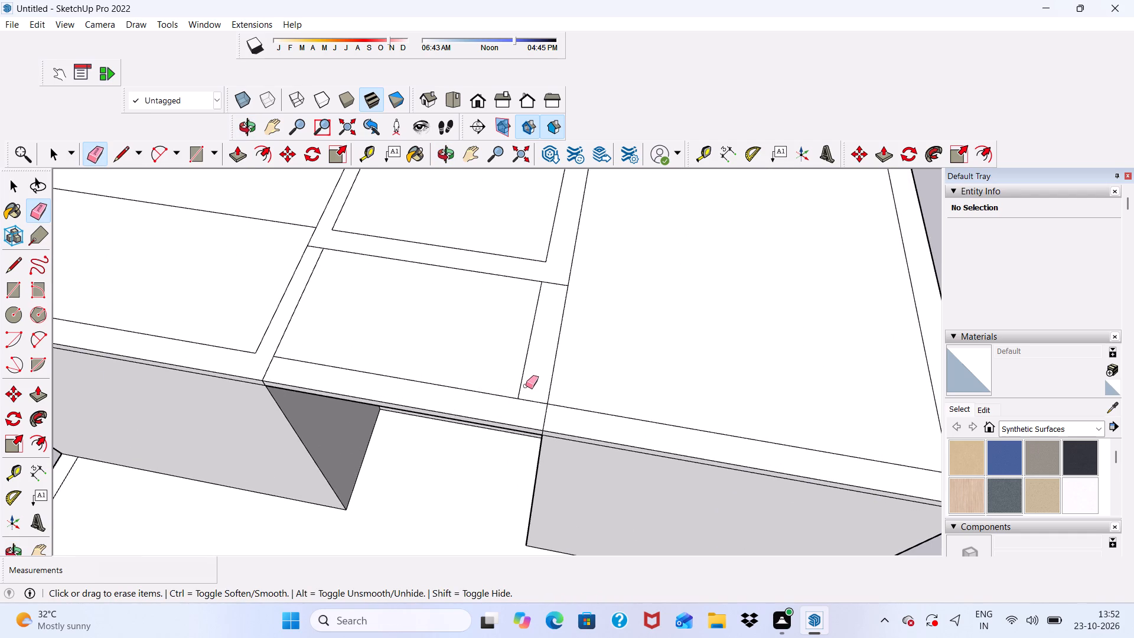
left_click_drag(550, 283, 552, 291)
scroll(548, 303, "down", 5)
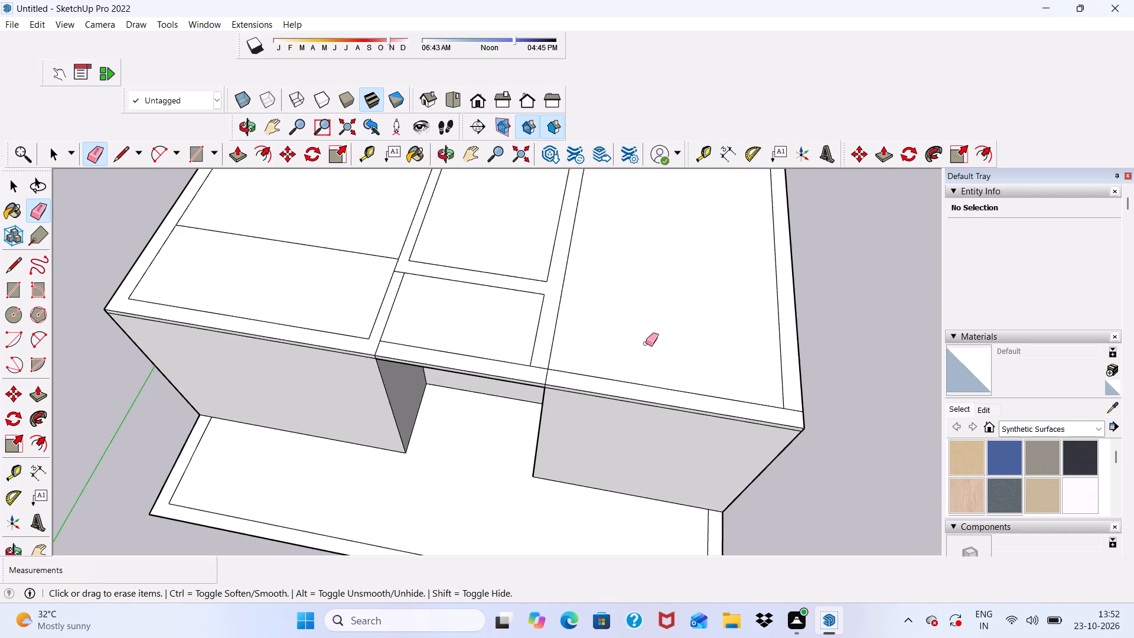
scroll(645, 343, "down", 6)
scroll(471, 278, "up", 17)
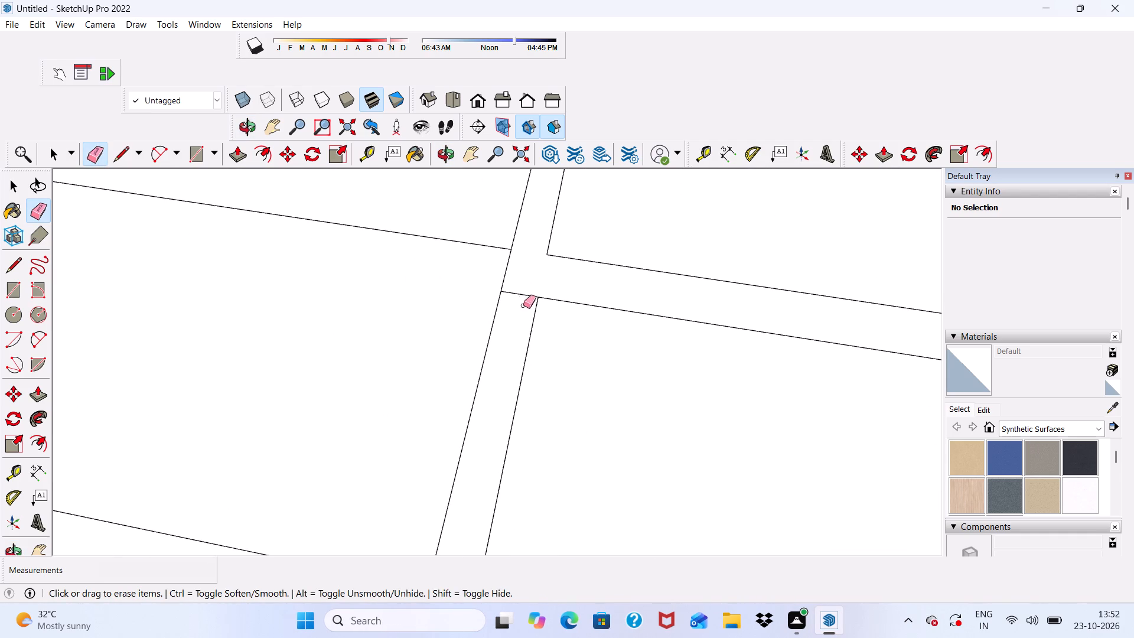
left_click_drag(520, 297, 522, 315)
left_click_drag(519, 299, 519, 287)
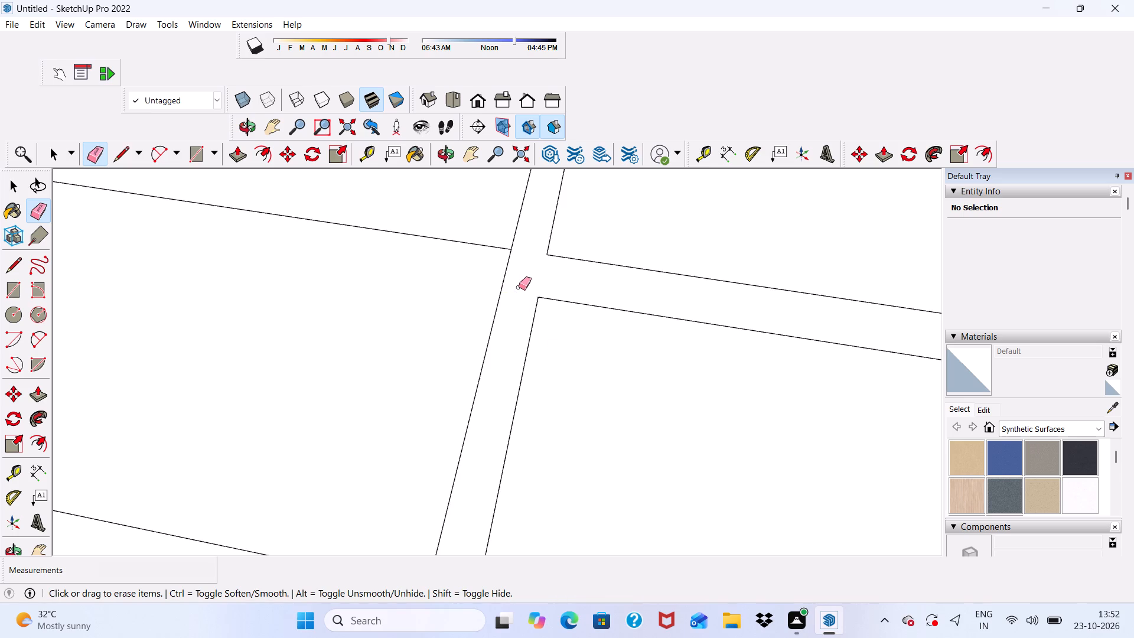
Erase the line crossing the left-hand room from its outer wall to its partition.
scroll(516, 311, "down", 16)
left_click_drag(494, 350, 495, 366)
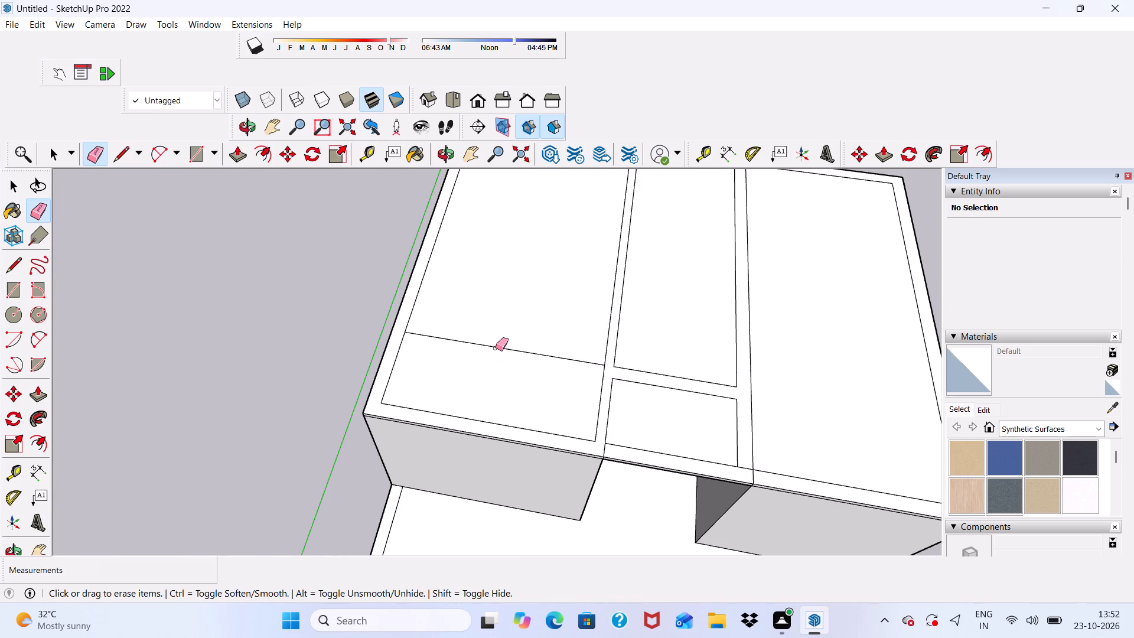
left_click(496, 347)
Push/Pull the connected upper-floor wall band face up 10' to raise the outer walls and partitions.
scroll(485, 354, "down", 6)
scroll(572, 461, "up", 1)
middle_click_drag(572, 461, 338, 357)
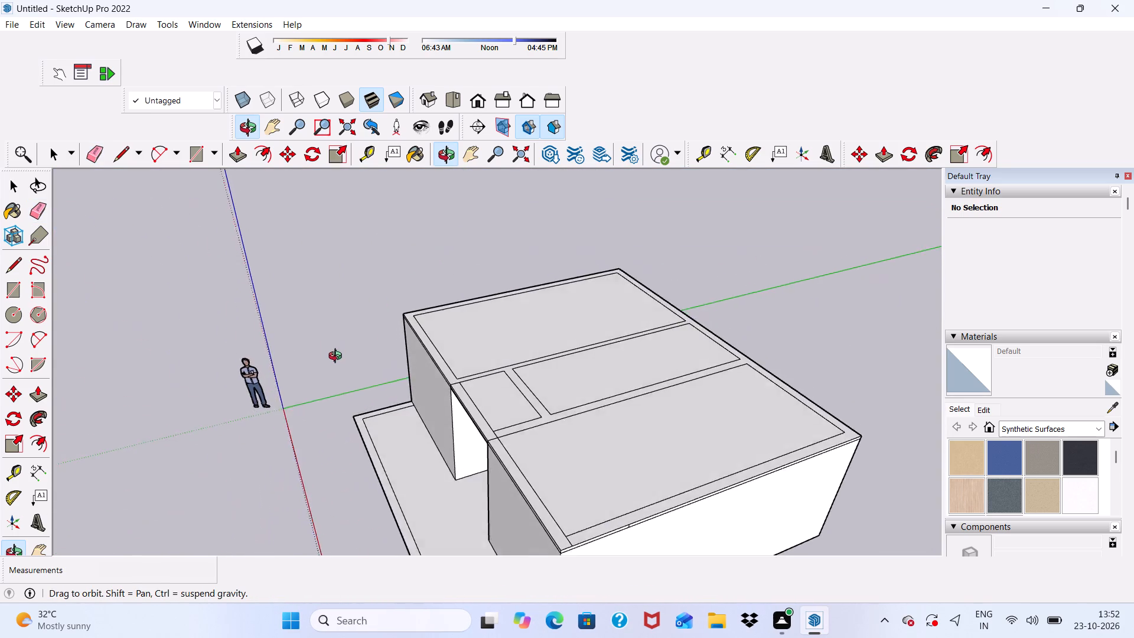
middle_click_drag(338, 357, 464, 405)
key("space")
scroll(461, 417, "up", 5)
scroll(569, 386, "up", 5)
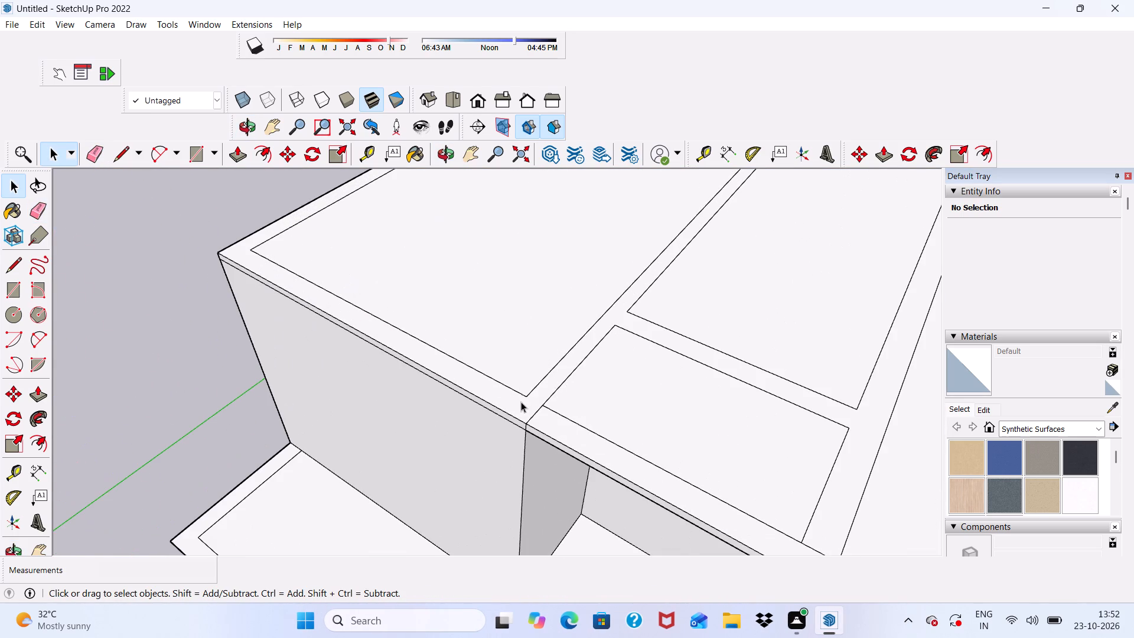
left_click(523, 407)
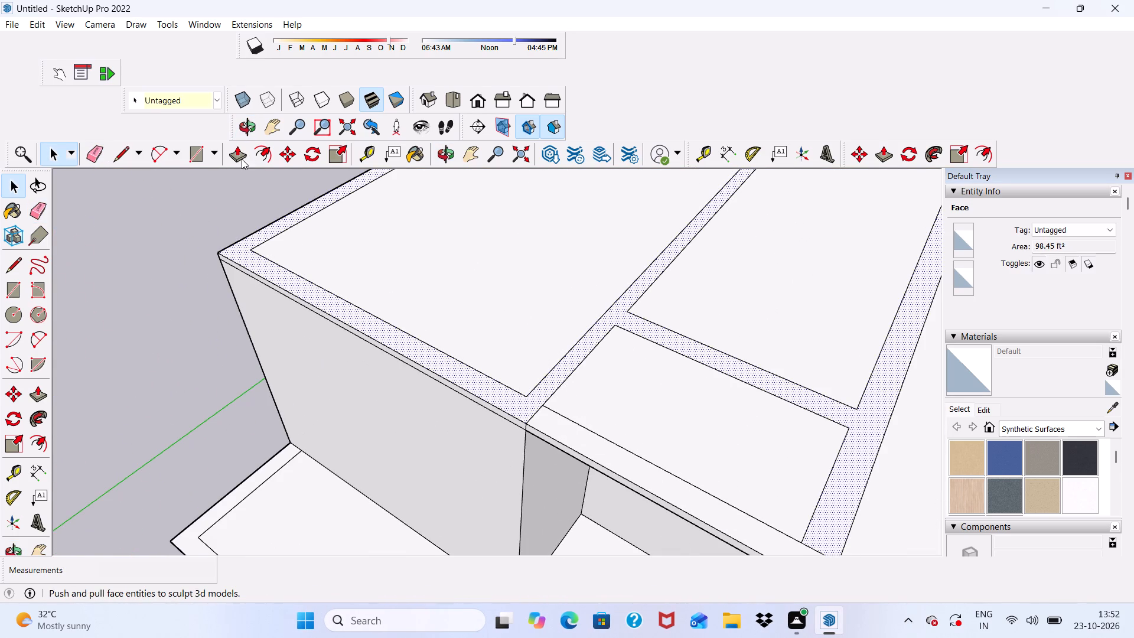
left_click(237, 155)
left_click(531, 393)
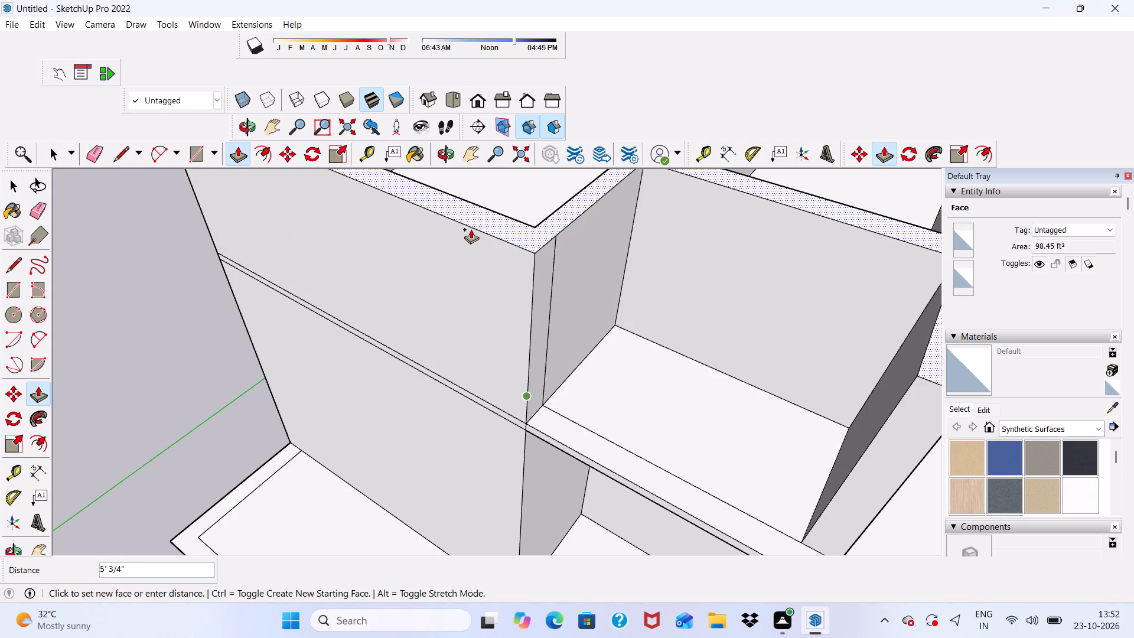
type("10'")
key("Return")
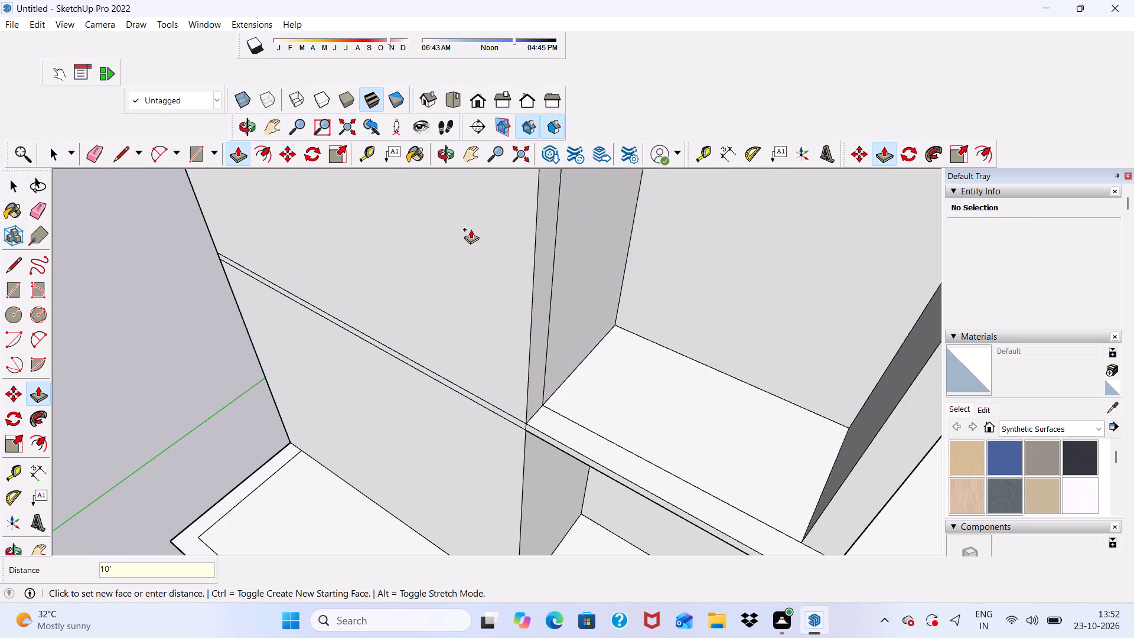
Examine the raised upper-floor walls and the open front of the central and right-hand rooms from the front and above.
key("space")
scroll(467, 237, "down", 11)
middle_click_drag(490, 301, 532, 217)
scroll(597, 187, "up", 1)
scroll(570, 222, "down", 12)
scroll(543, 252, "up", 2)
middle_click_drag(542, 249, 652, 194)
scroll(744, 292, "up", 4)
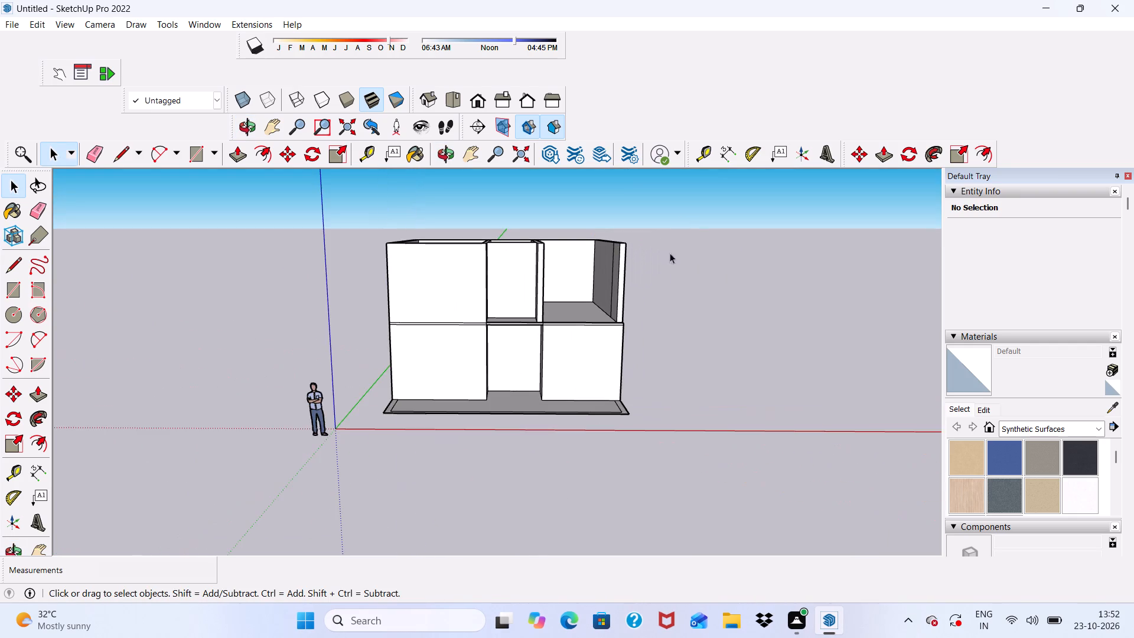
scroll(469, 334, "up", 20)
scroll(469, 334, "up", 4)
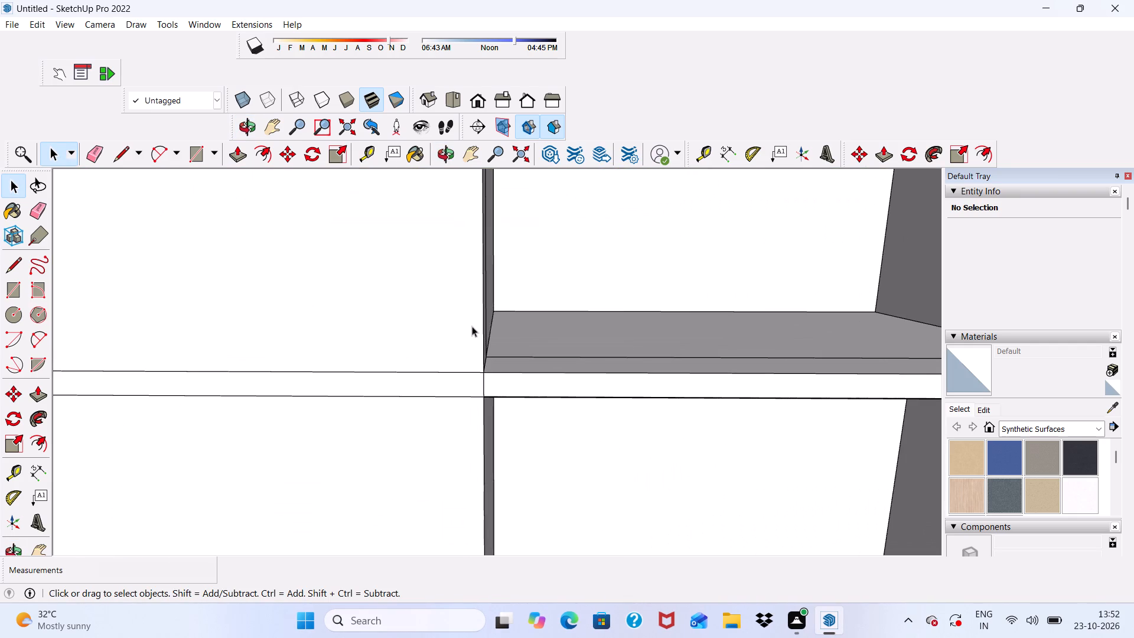
middle_click_drag(476, 341, 454, 474)
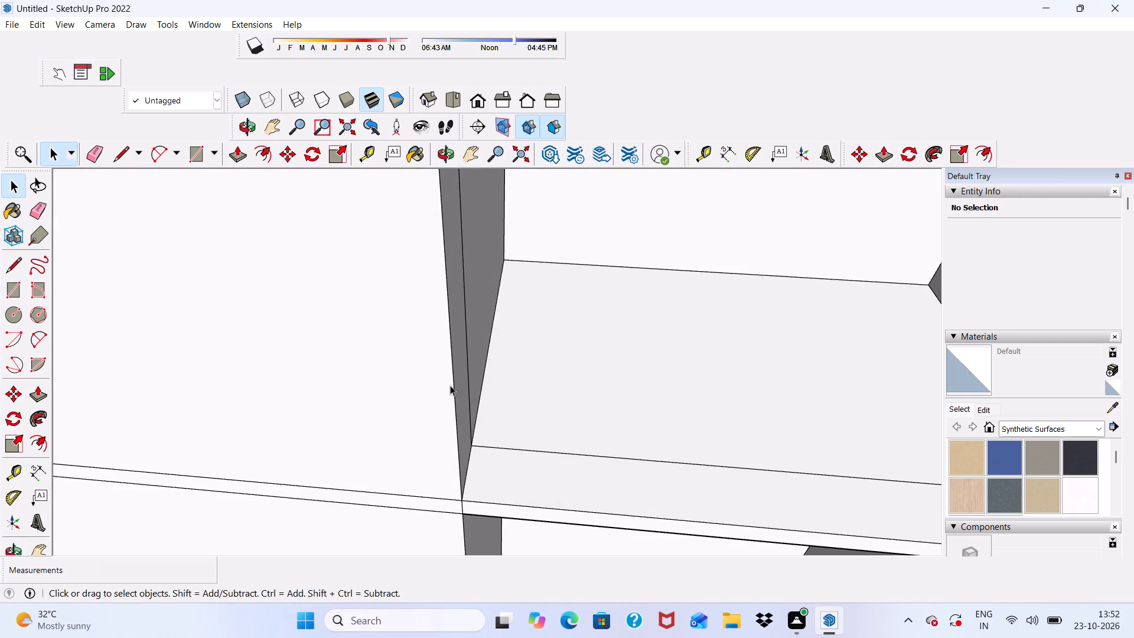
scroll(450, 331, "up", 4)
scroll(358, 318, "down", 20)
scroll(358, 318, "down", 6)
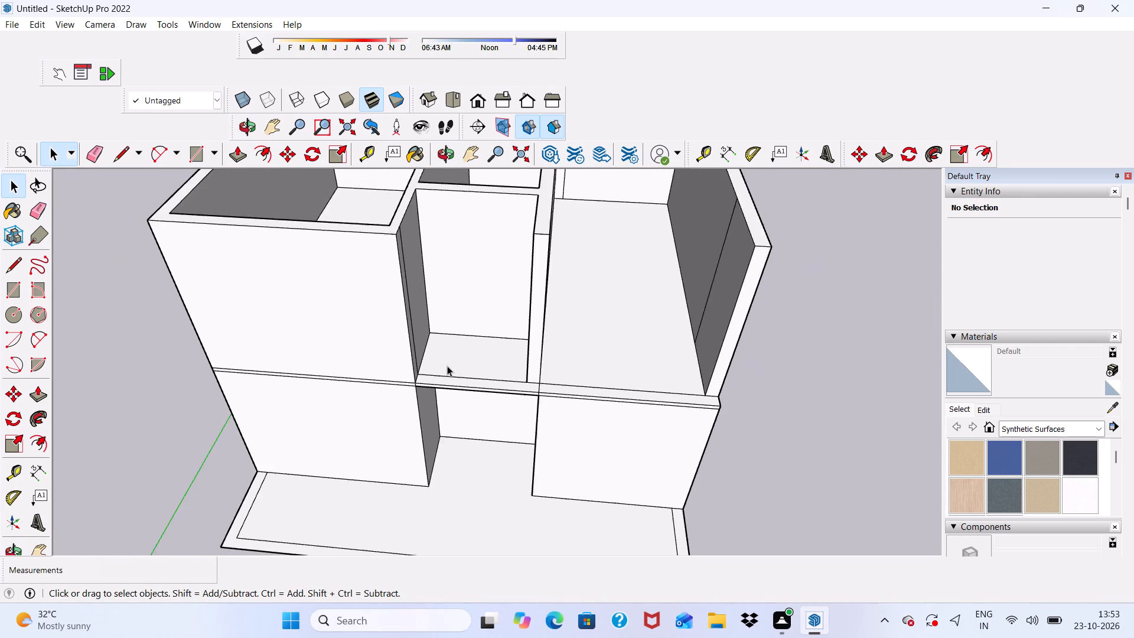
middle_click_drag(447, 366, 485, 269)
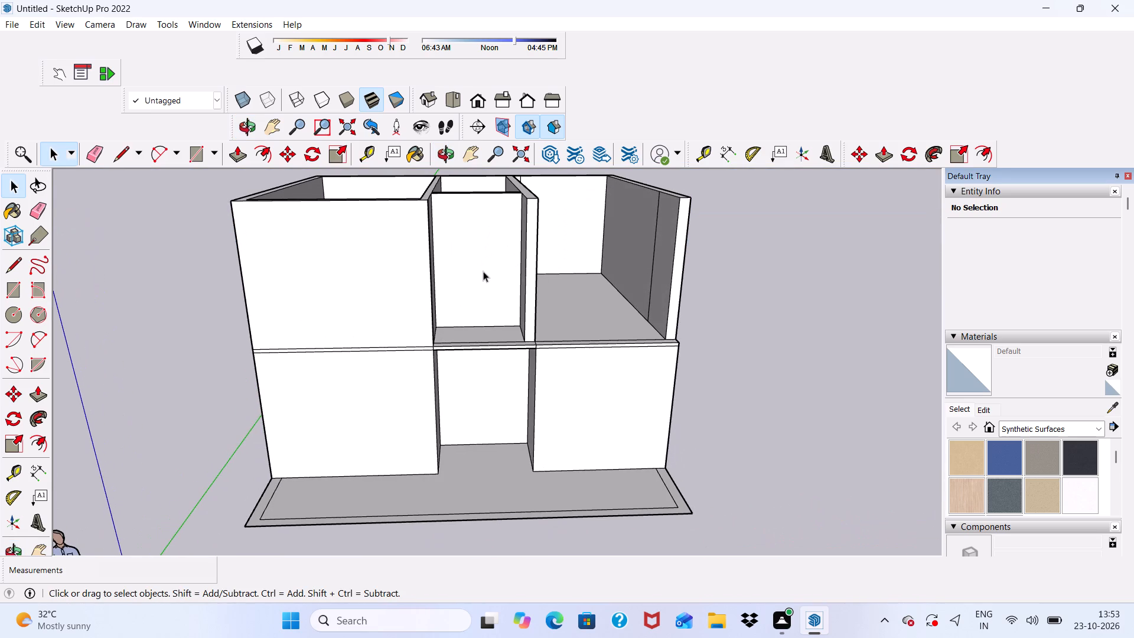
scroll(482, 273, "up", 10)
scroll(480, 284, "down", 4)
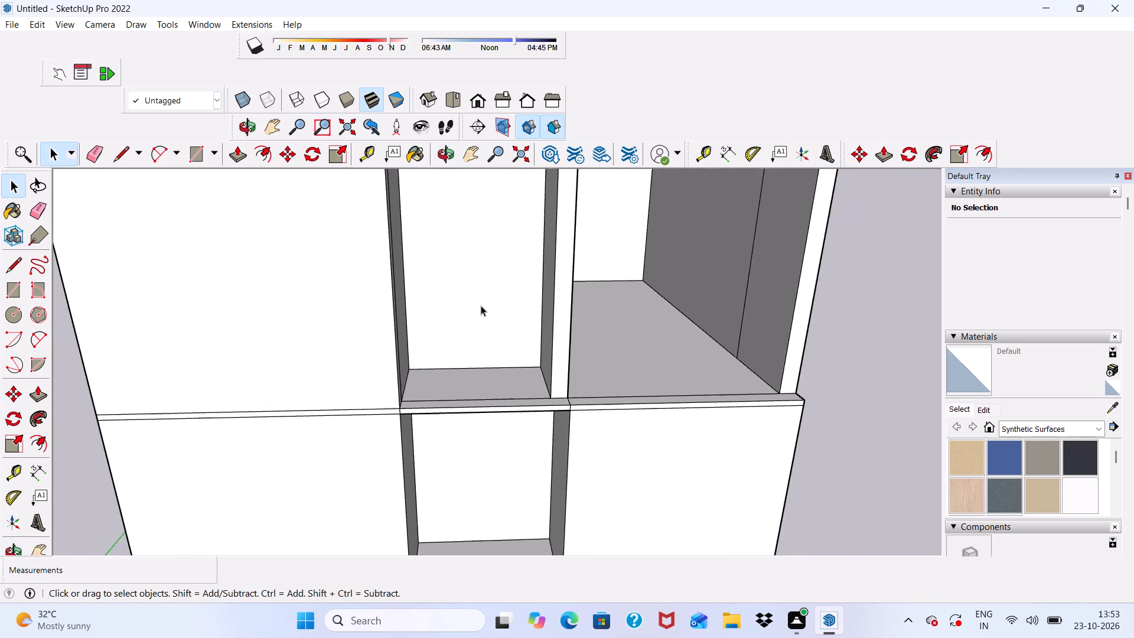
scroll(481, 305, "down", 12)
middle_click_drag(475, 318, 493, 439)
scroll(268, 10, "up", 1)
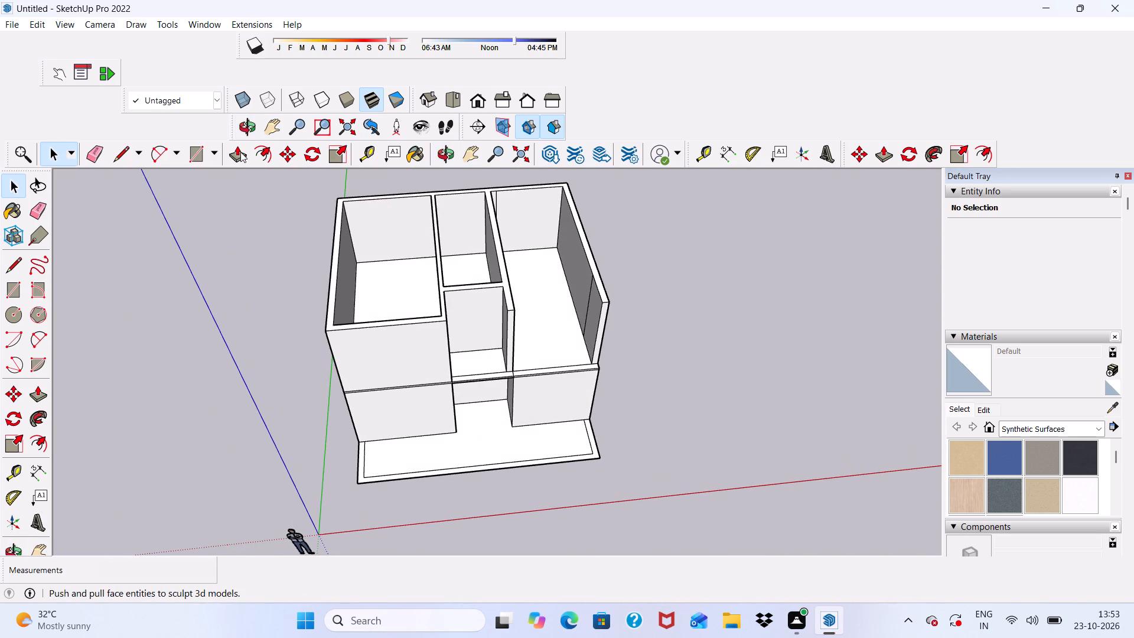
Draw a roof rectangle about 29' 3" by 23' 2" over the wall tops, from the rear-left outer corner to the right wall's front end.
left_click(196, 159)
scroll(269, 250, "down", 6)
scroll(294, 187, "up", 3)
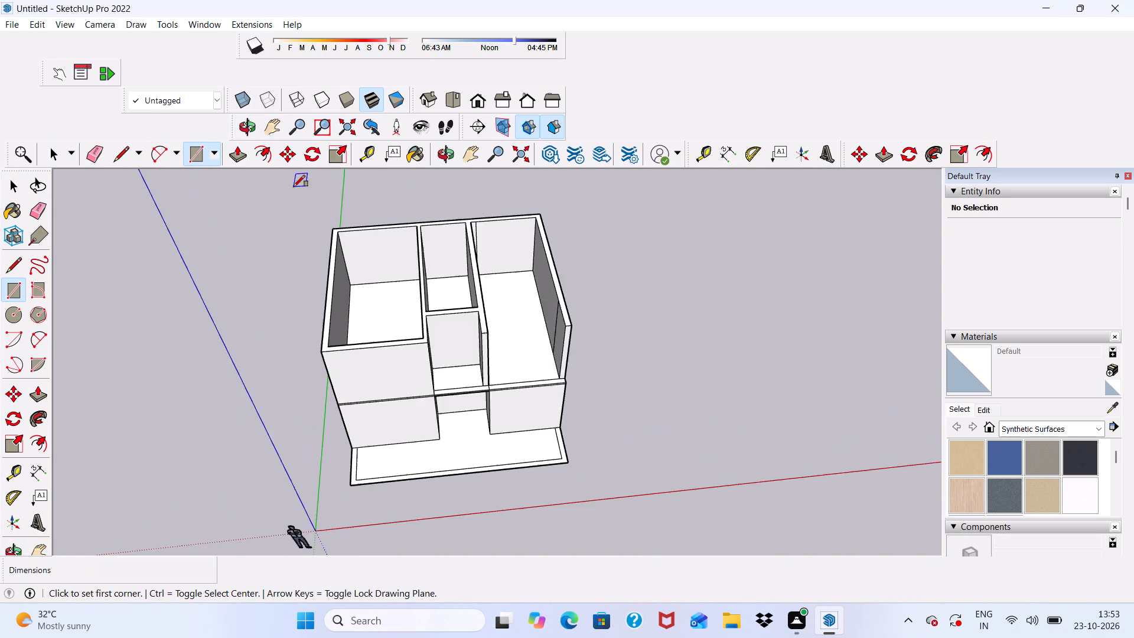
scroll(294, 187, "up", 20)
scroll(294, 187, "up", 2)
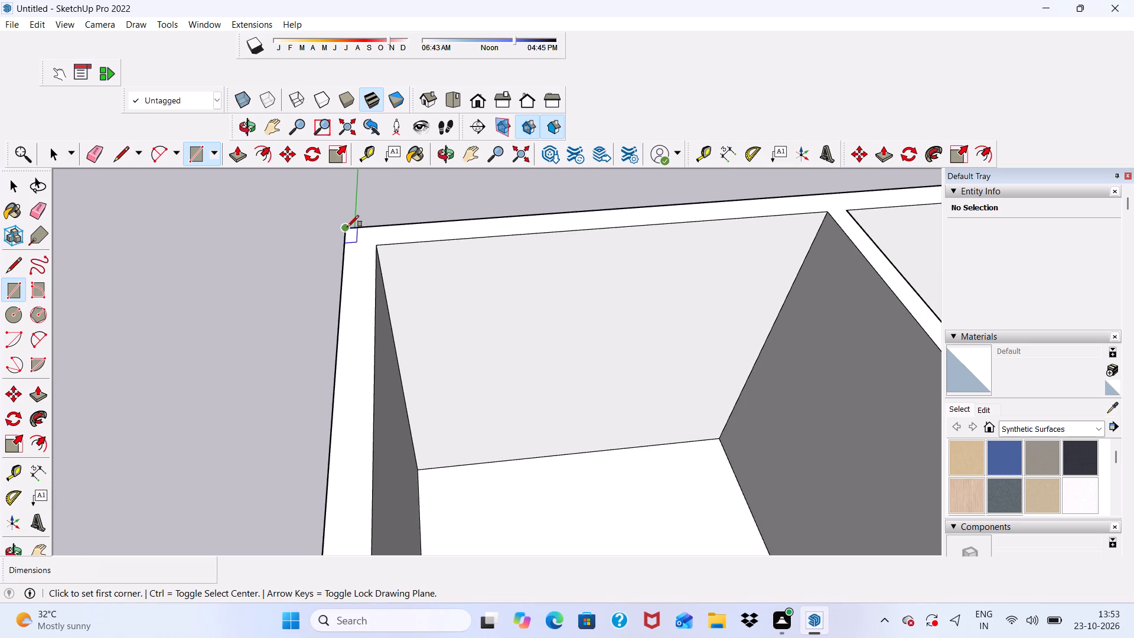
left_click(347, 227)
scroll(363, 226, "down", 15)
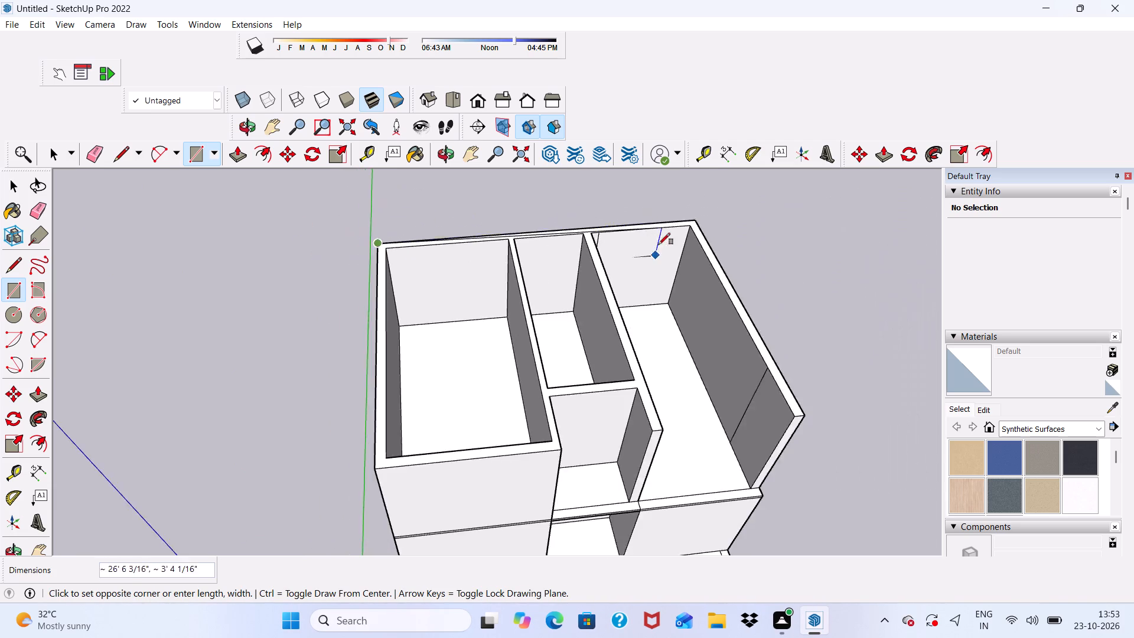
scroll(659, 245, "down", 6)
scroll(715, 342, "up", 9)
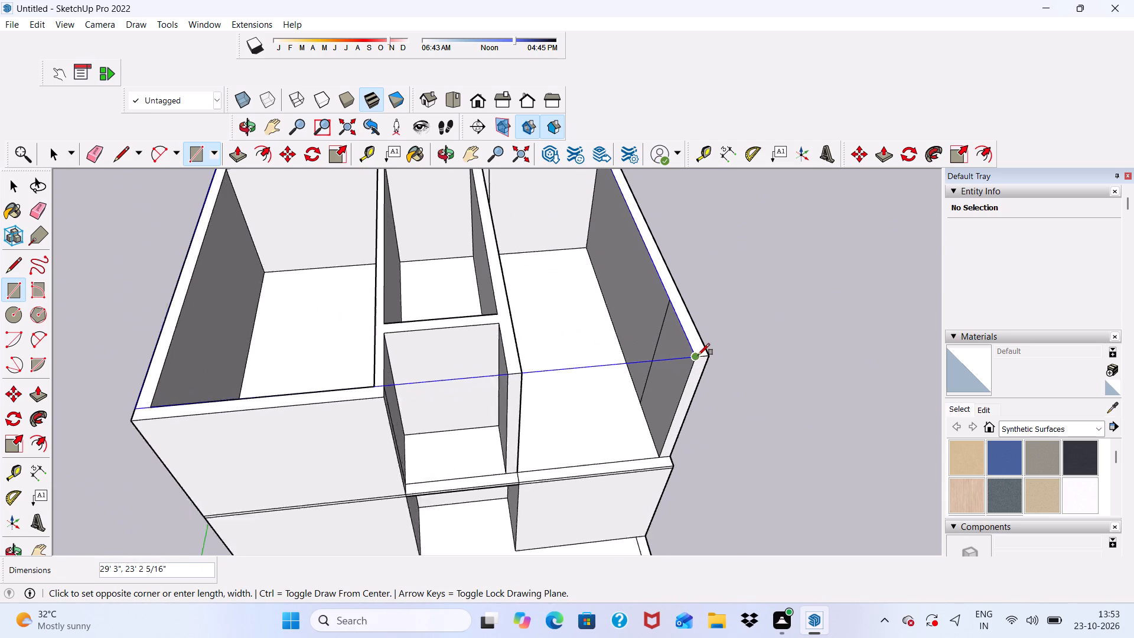
scroll(698, 355, "up", 1)
left_click(698, 355)
key("space")
Delete the vertical face closing the front of the upper floor's central front room.
left_click(442, 422)
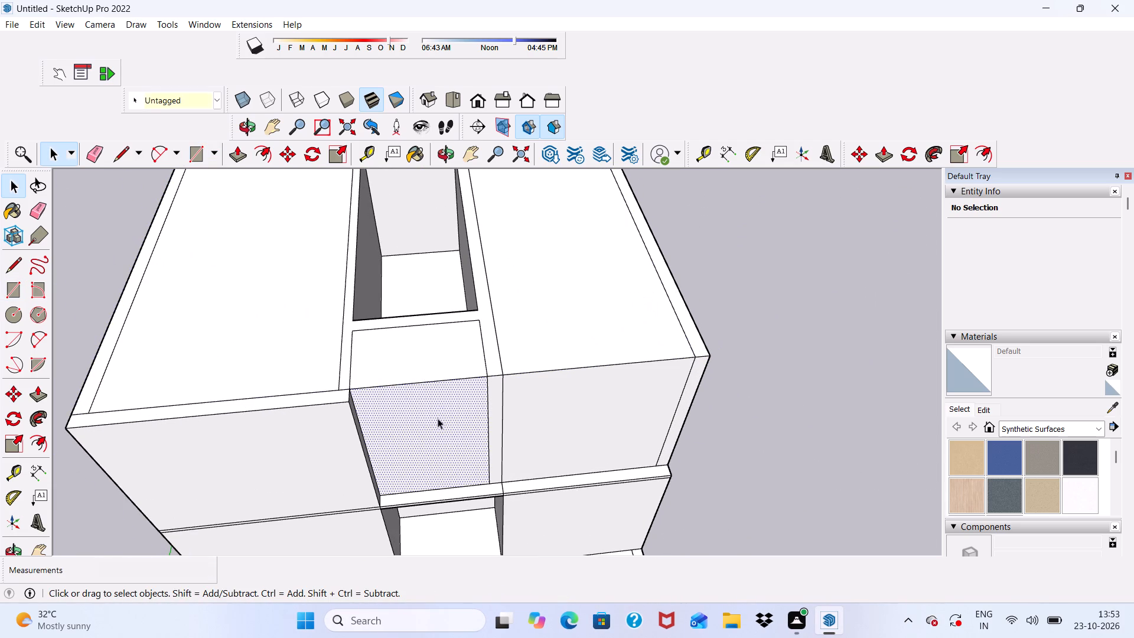
key("Delete")
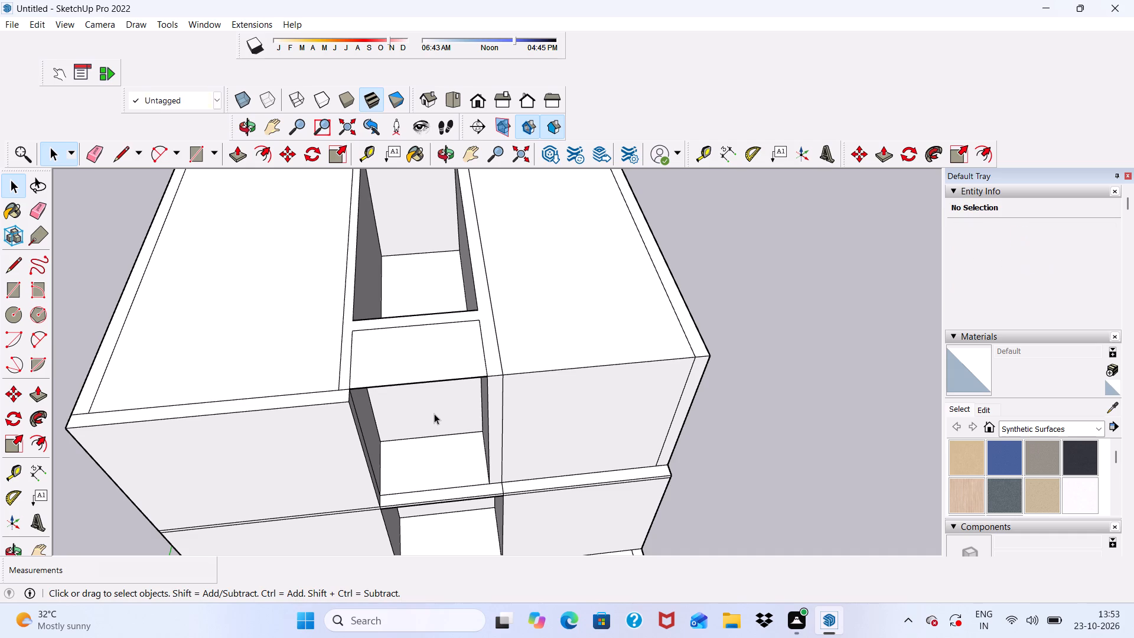
Push/Pull the roof face over the right-hand room up 3".
left_click(583, 259)
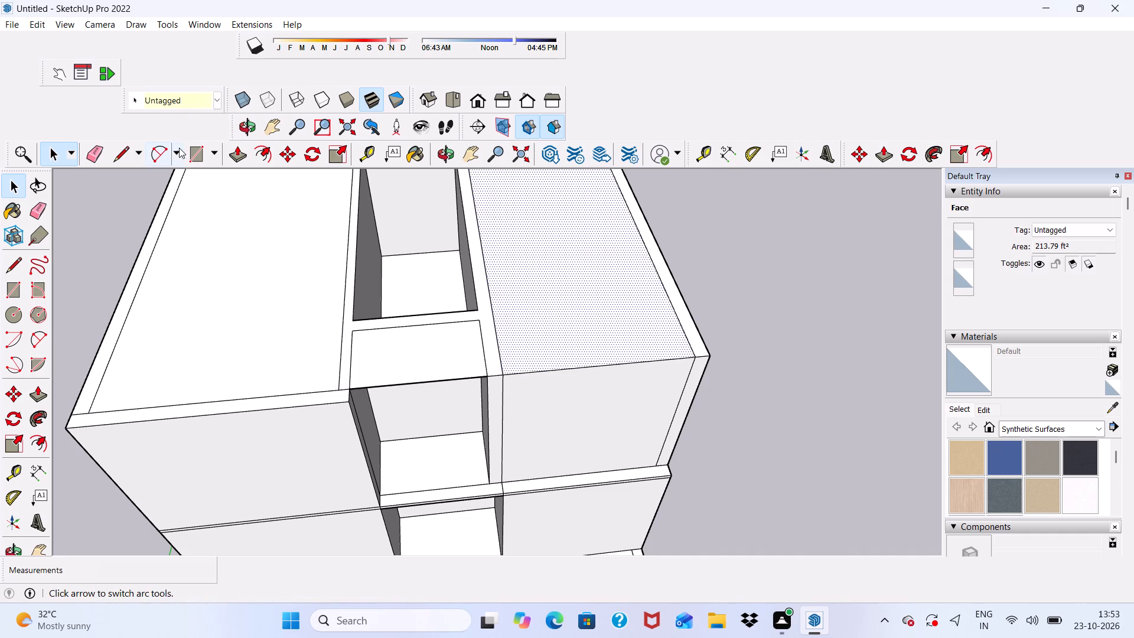
left_click(239, 154)
left_click(550, 289)
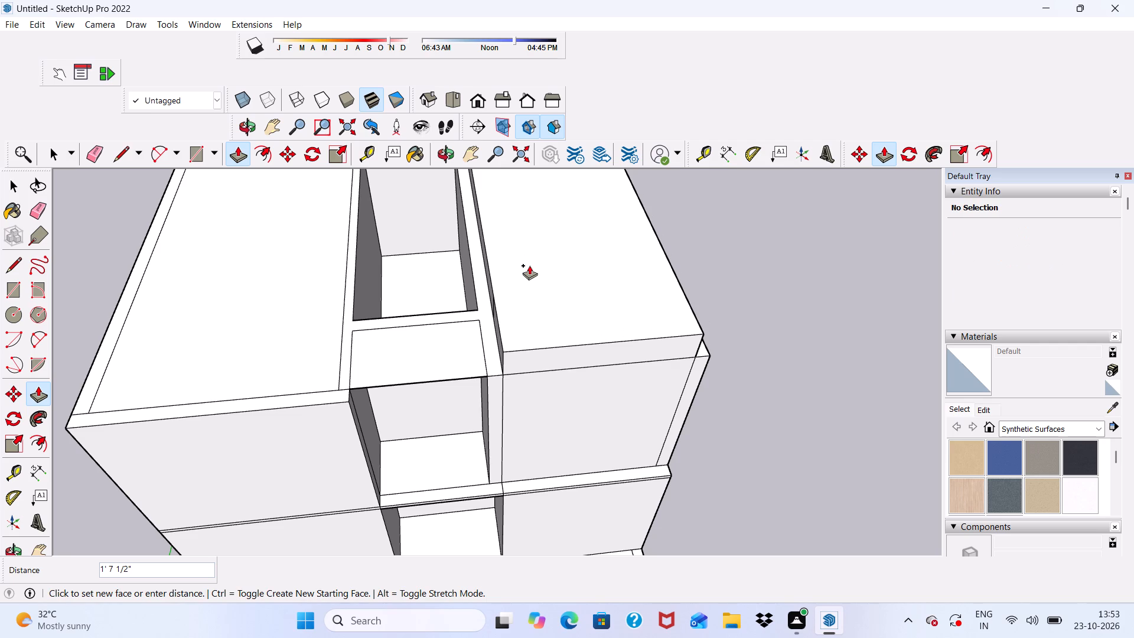
key("3")
key("shift+quotedbl")
key("Return")
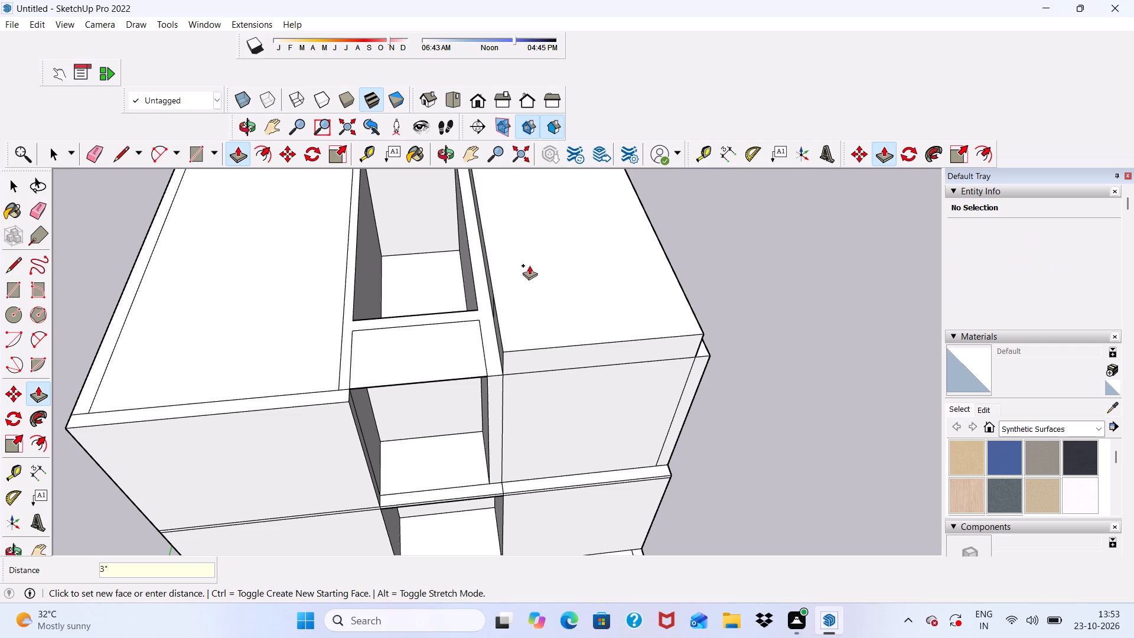
Erase the short line crossing the thin side face of the raised roof slab, near the central rear room's front wall.
scroll(464, 526, "up", 6)
scroll(518, 417, "down", 10)
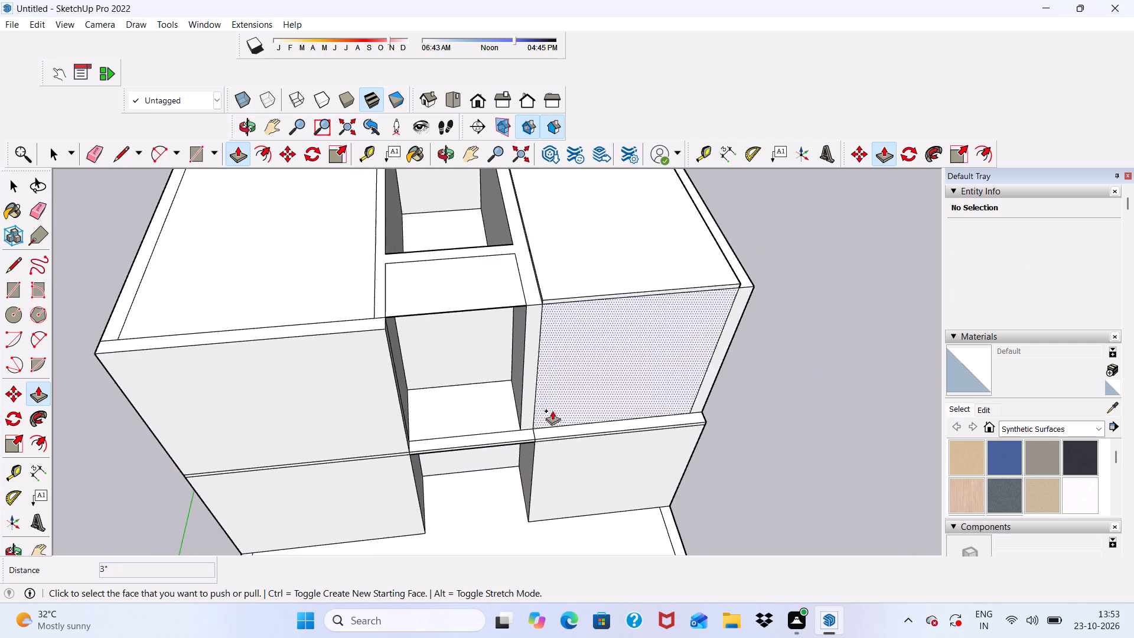
scroll(552, 411, "down", 4)
scroll(457, 310, "up", 10)
scroll(532, 333, "down", 2)
scroll(601, 358, "up", 4)
scroll(669, 455, "up", 6)
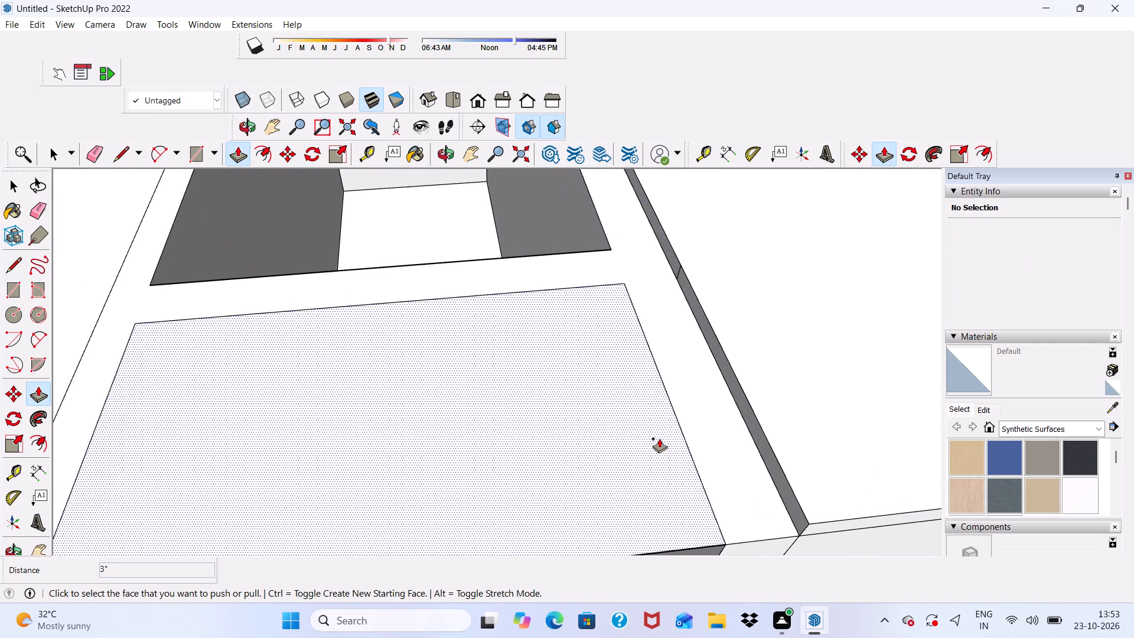
key("space")
left_click(87, 148)
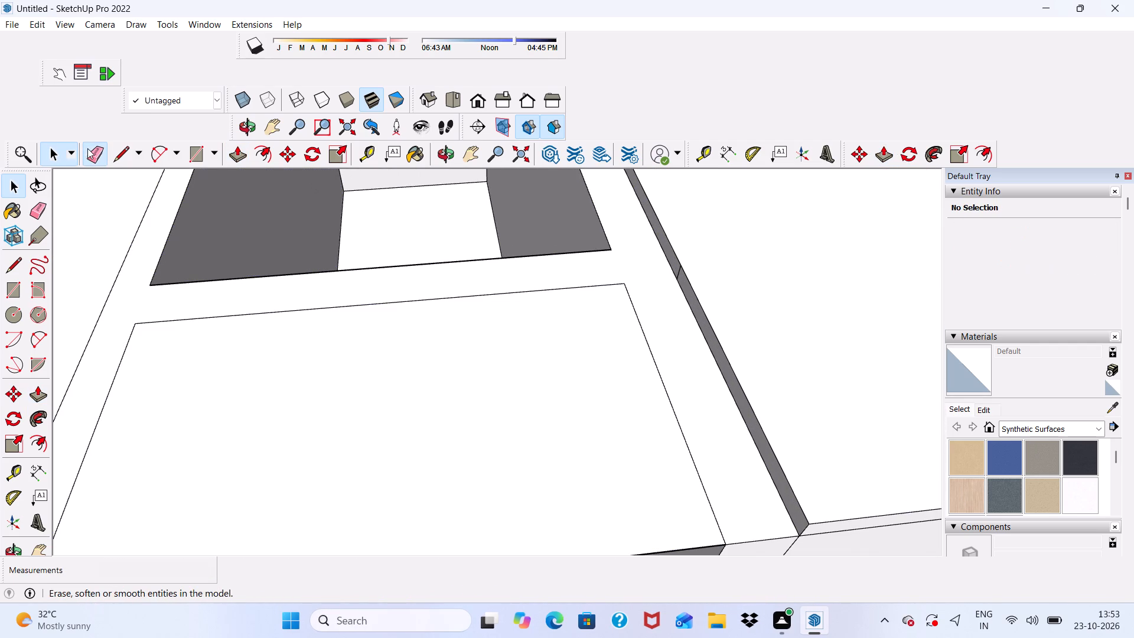
scroll(646, 328, "up", 9)
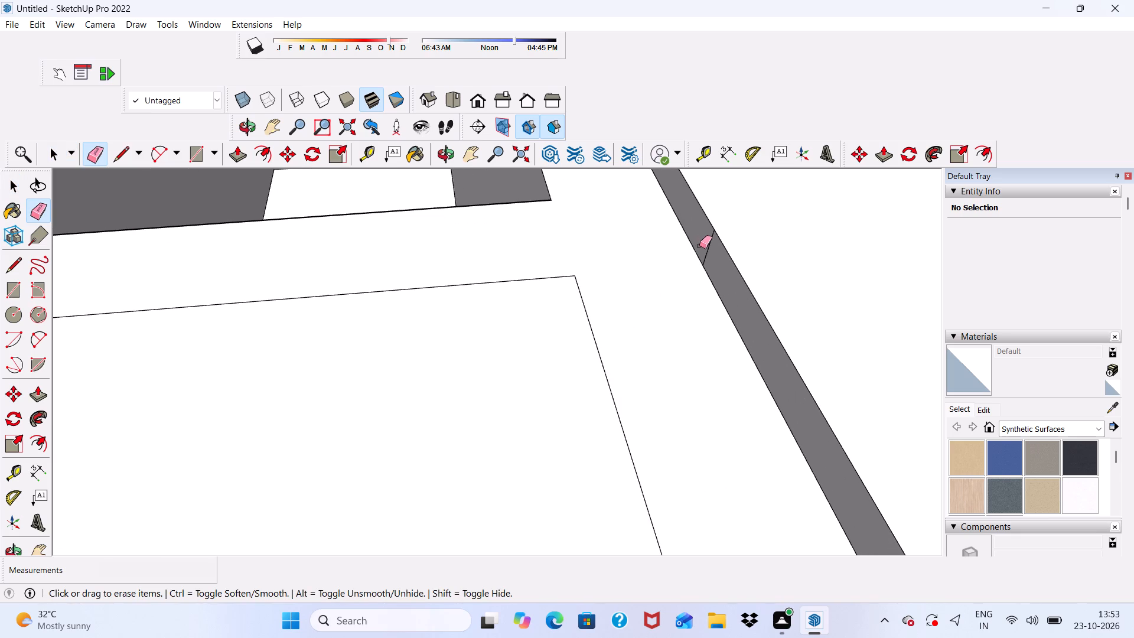
left_click_drag(699, 246, 708, 254)
key("space")
Push/Pull the roof slab's side face about 19' 9" across the central and left-hand rooms to the left wall's outer edge.
left_click(736, 313)
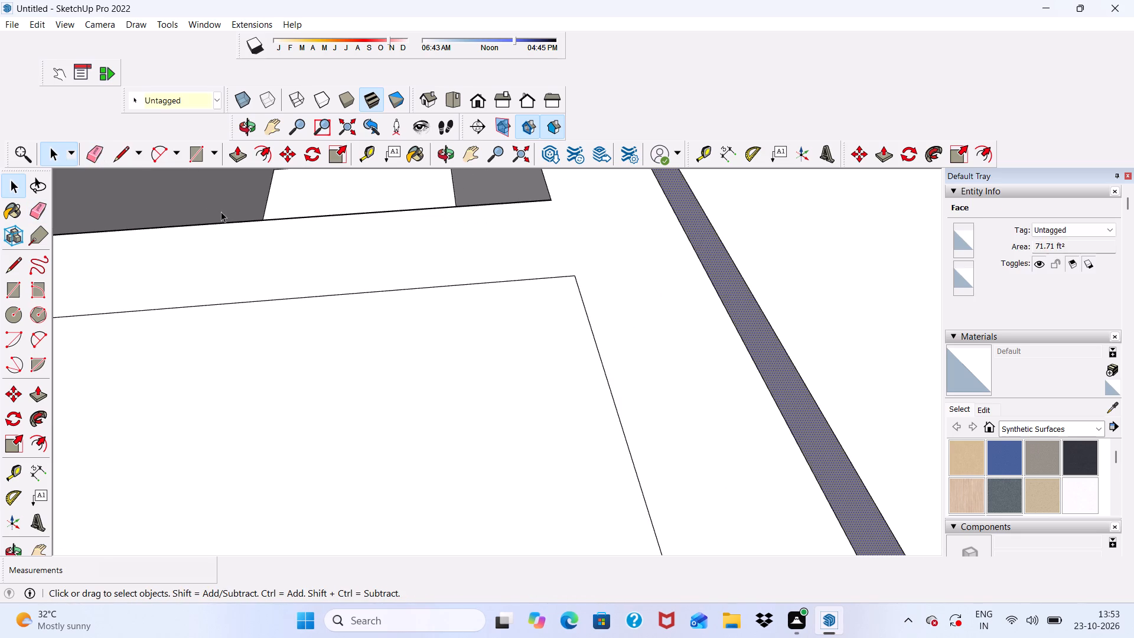
left_click(237, 149)
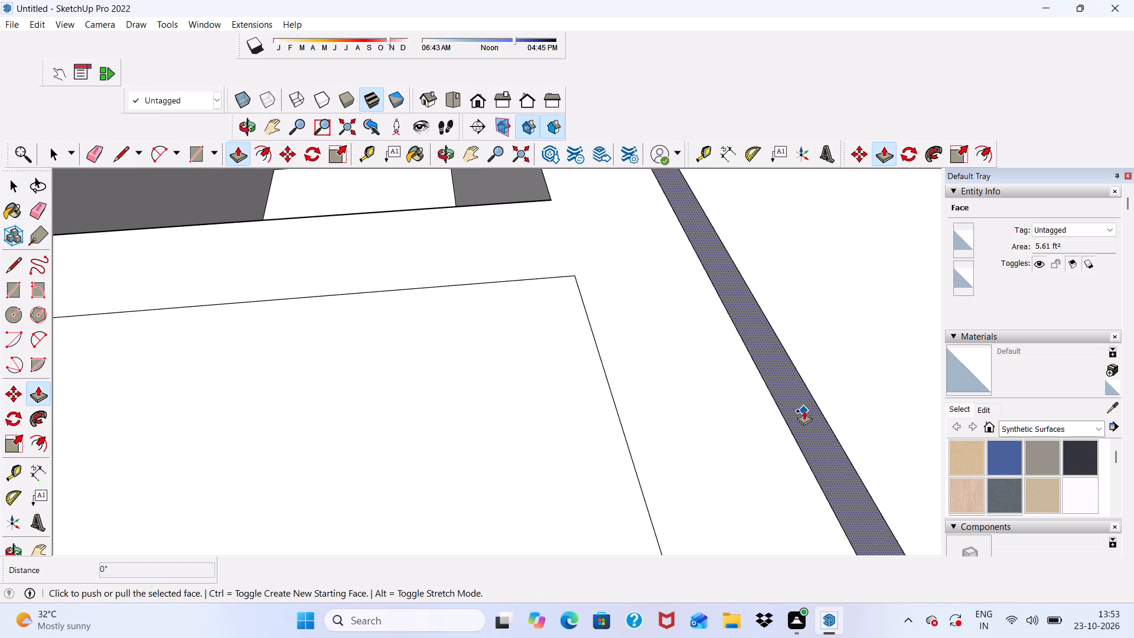
left_click(807, 409)
scroll(450, 404, "down", 20)
scroll(450, 404, "down", 4)
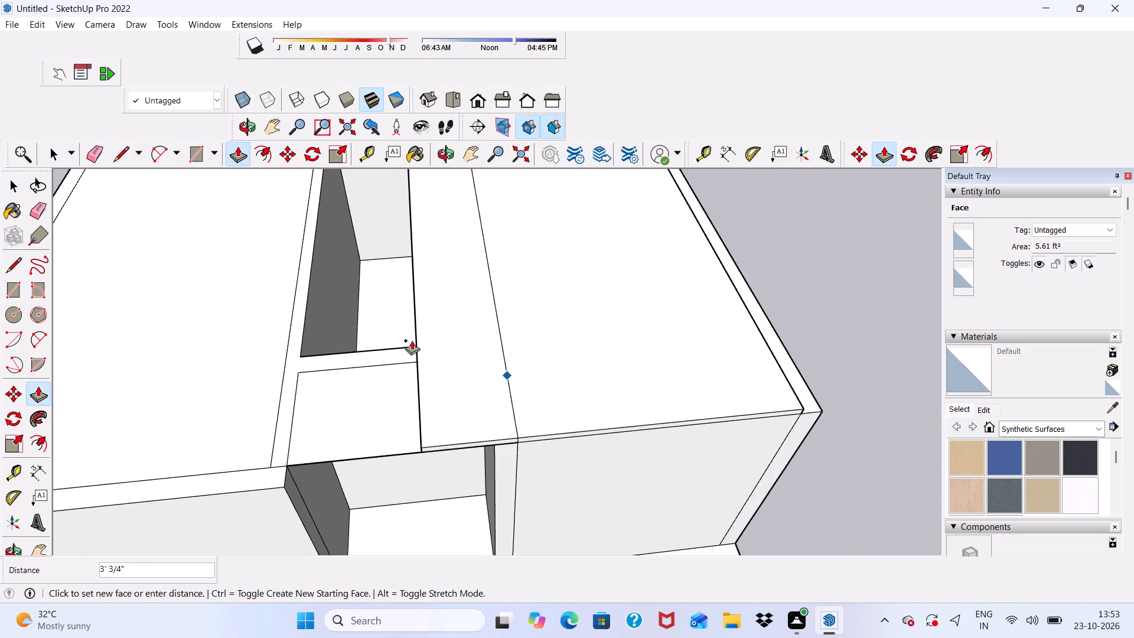
scroll(412, 340, "down", 9)
scroll(344, 414, "up", 1)
scroll(236, 416, "up", 4)
scroll(239, 417, "down", 2)
middle_click_drag(311, 438, 472, 370)
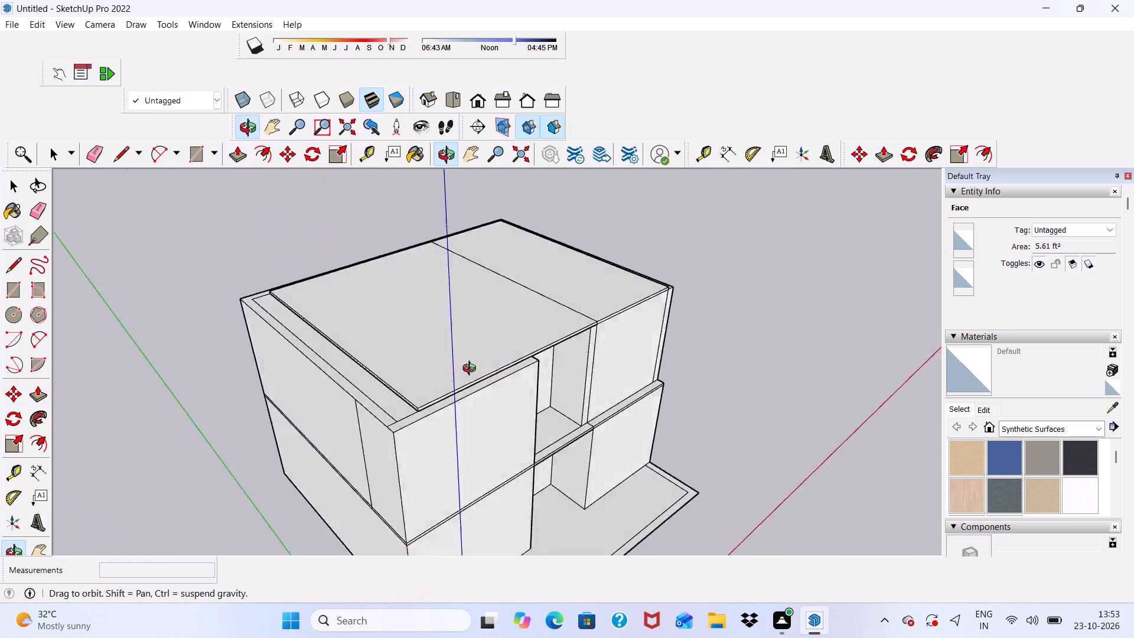
middle_click_drag(472, 370, 585, 367)
scroll(568, 454, "up", 5)
left_click(563, 425)
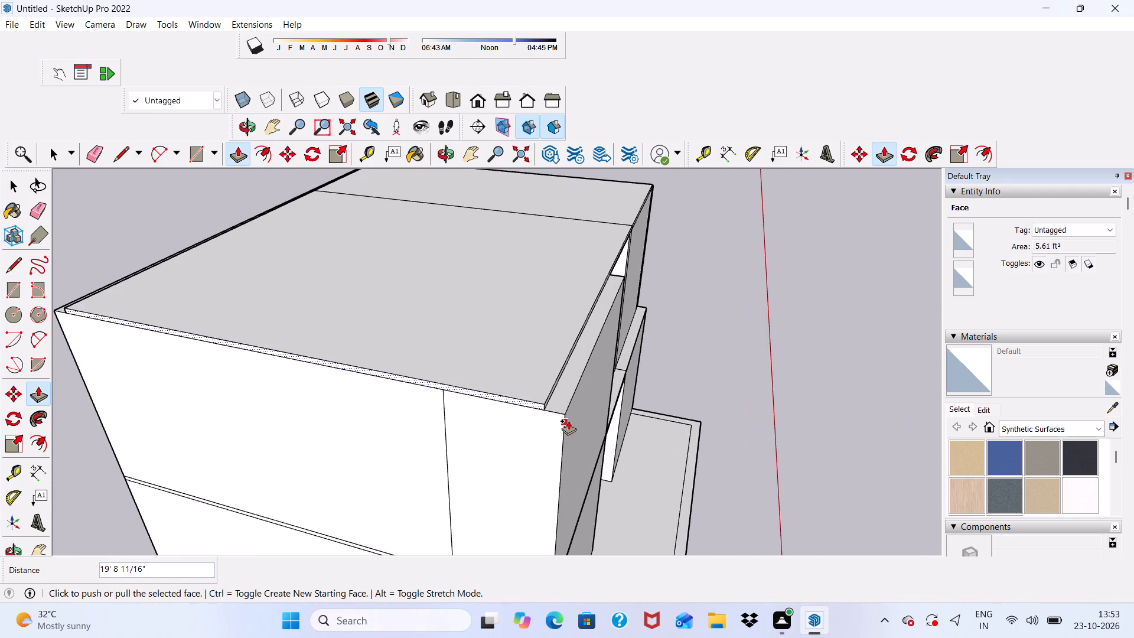
Push/Pull the roof slab's thin front side face out 9" to the front wall's outer face.
middle_click_drag(568, 421, 392, 388)
scroll(329, 328, "up", 5)
key("space")
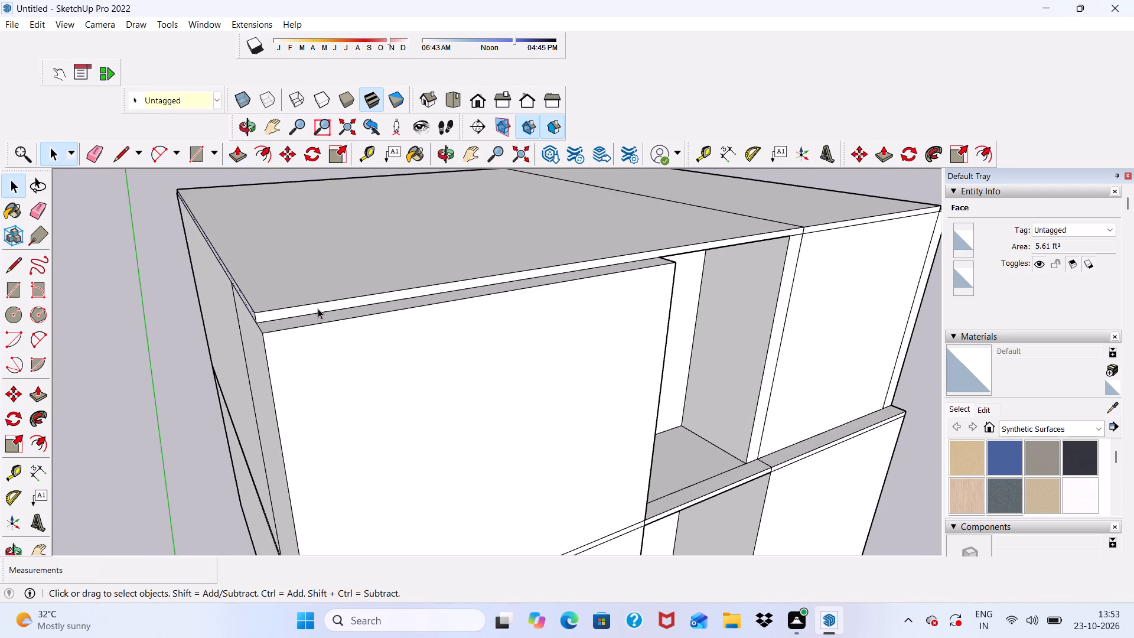
scroll(317, 307, "up", 8)
left_click(302, 308)
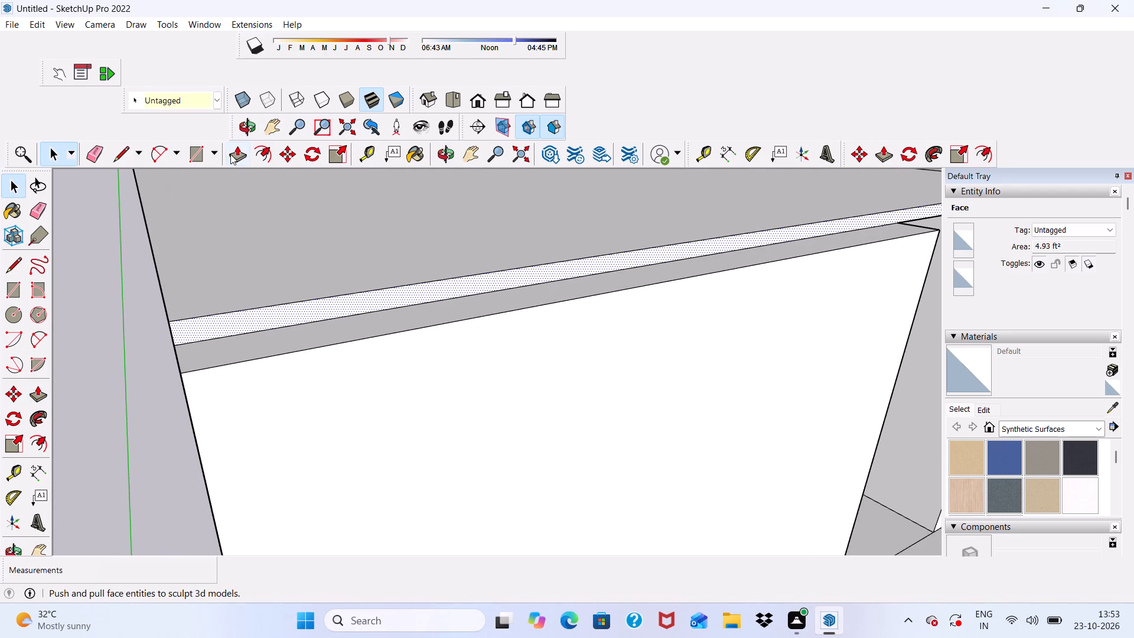
left_click(229, 151)
scroll(250, 311, "up", 1)
left_click(250, 311)
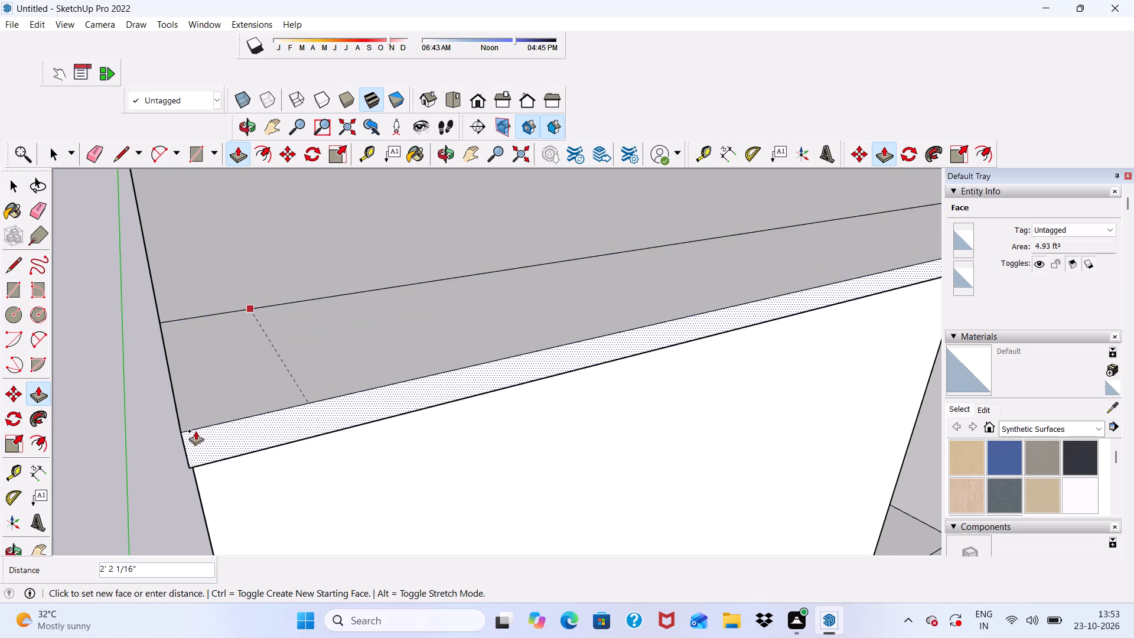
scroll(61, 376, "down", 5)
middle_click_drag(190, 464, 256, 302)
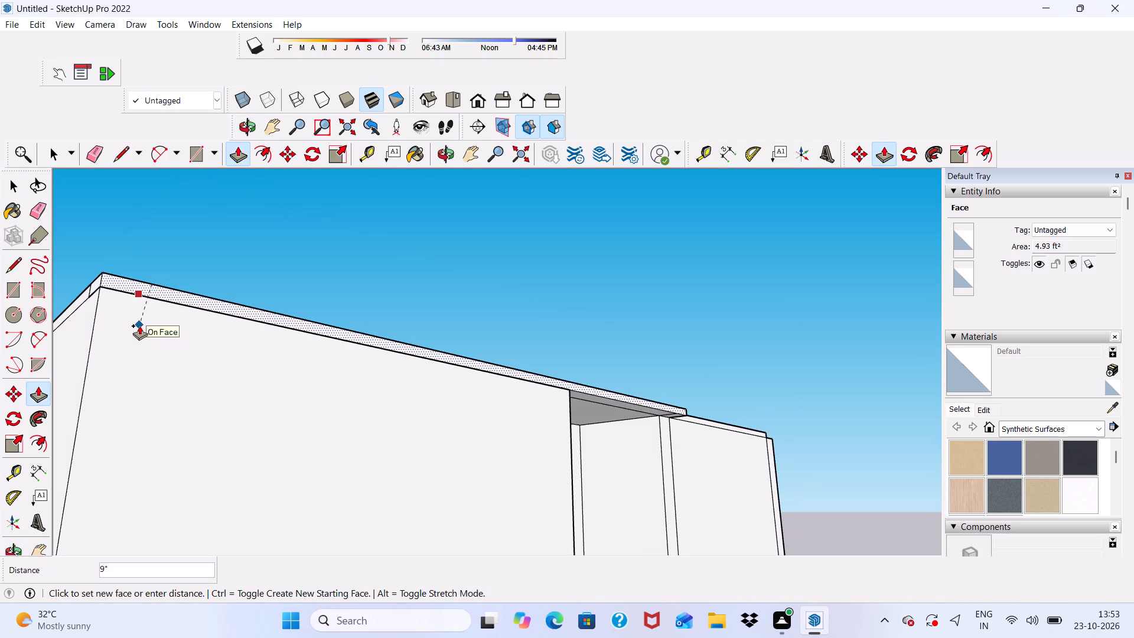
left_click(139, 325)
Push/Pull the small end face of the slab's front strip about 10' 3" across the right-hand room to the right wall's outer edge.
scroll(167, 338, "down", 6)
middle_click_drag(503, 452, 264, 525)
scroll(491, 451, "up", 6)
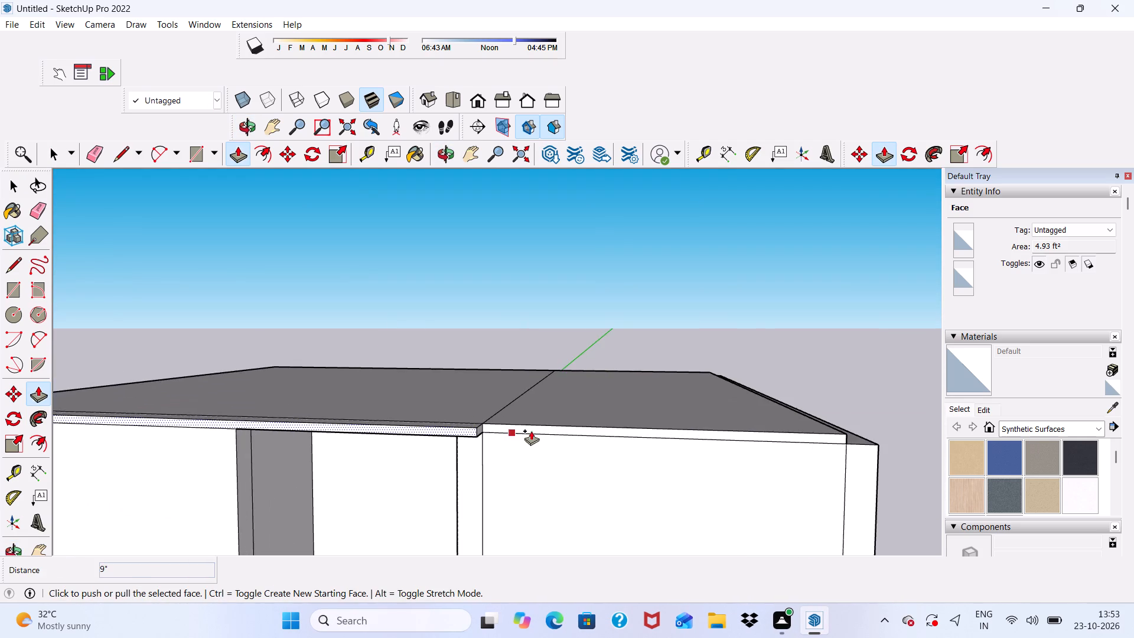
middle_click_drag(531, 431, 349, 475)
scroll(440, 421, "up", 1)
key("space")
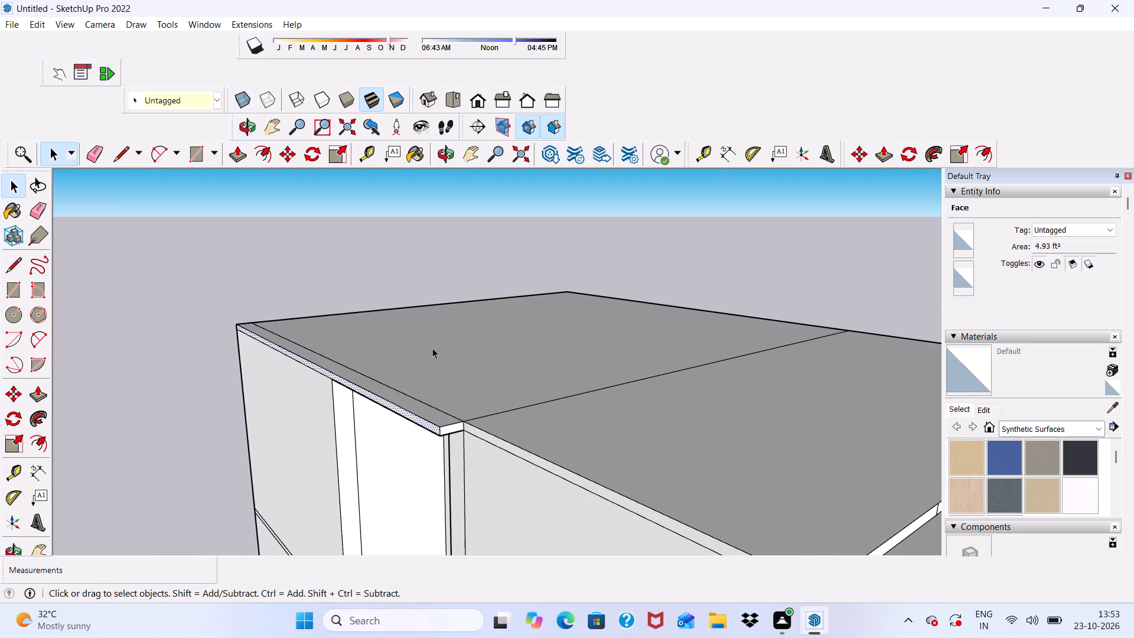
scroll(432, 348, "down", 5)
middle_click_drag(472, 437, 456, 453)
scroll(397, 376, "up", 5)
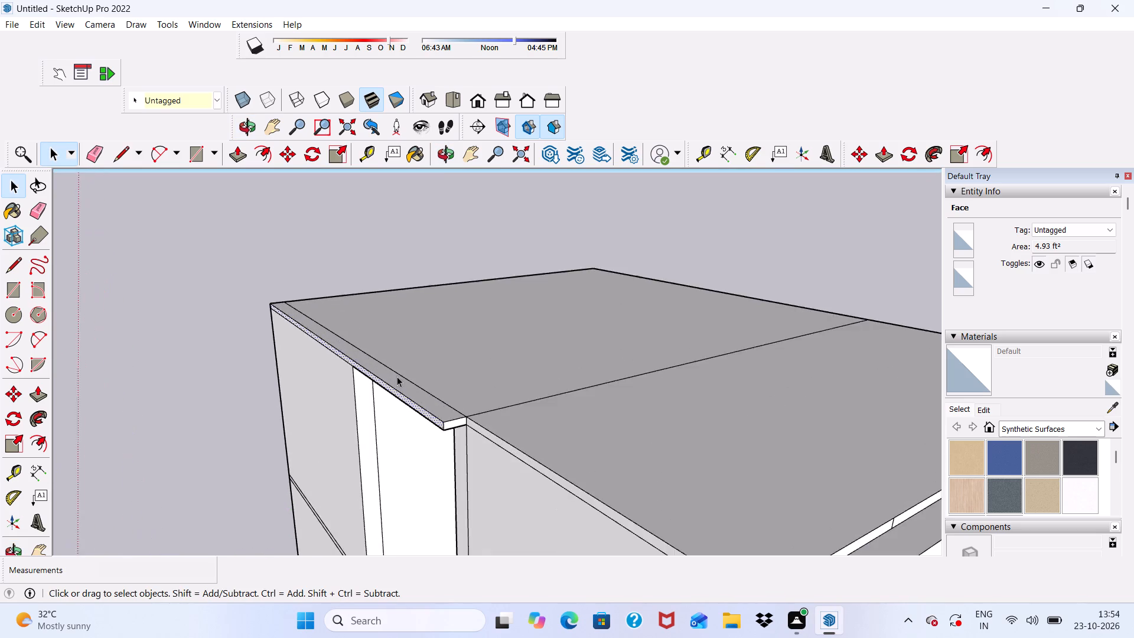
scroll(397, 376, "down", 5)
middle_click_drag(405, 395, 610, 266)
middle_click_drag(708, 289, 574, 439)
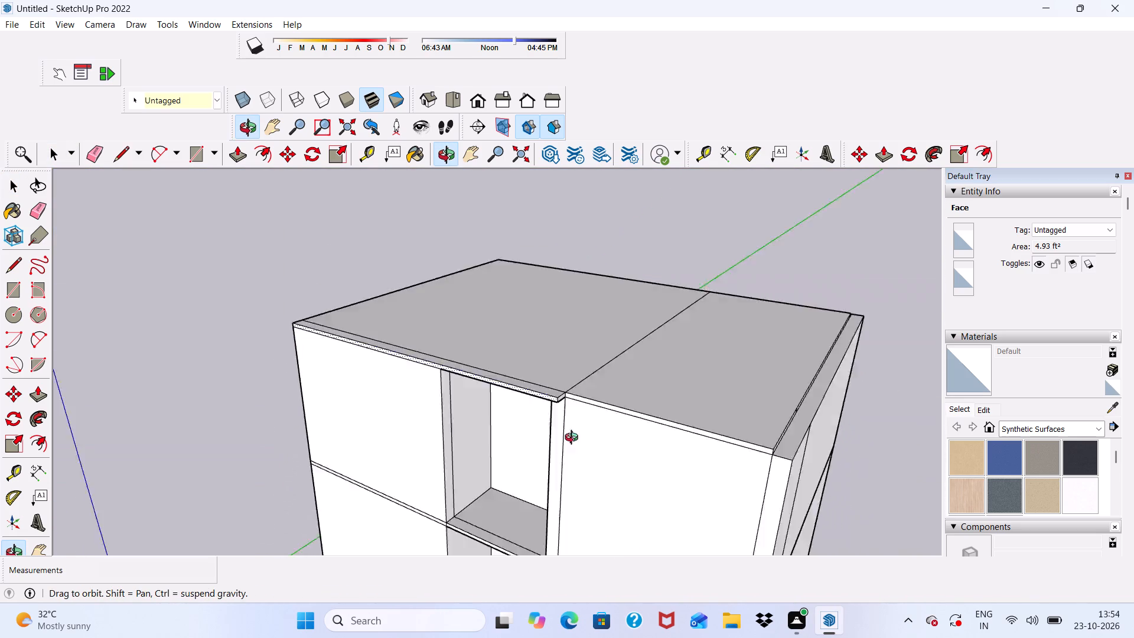
middle_click_drag(574, 439, 438, 439)
scroll(436, 416, "up", 15)
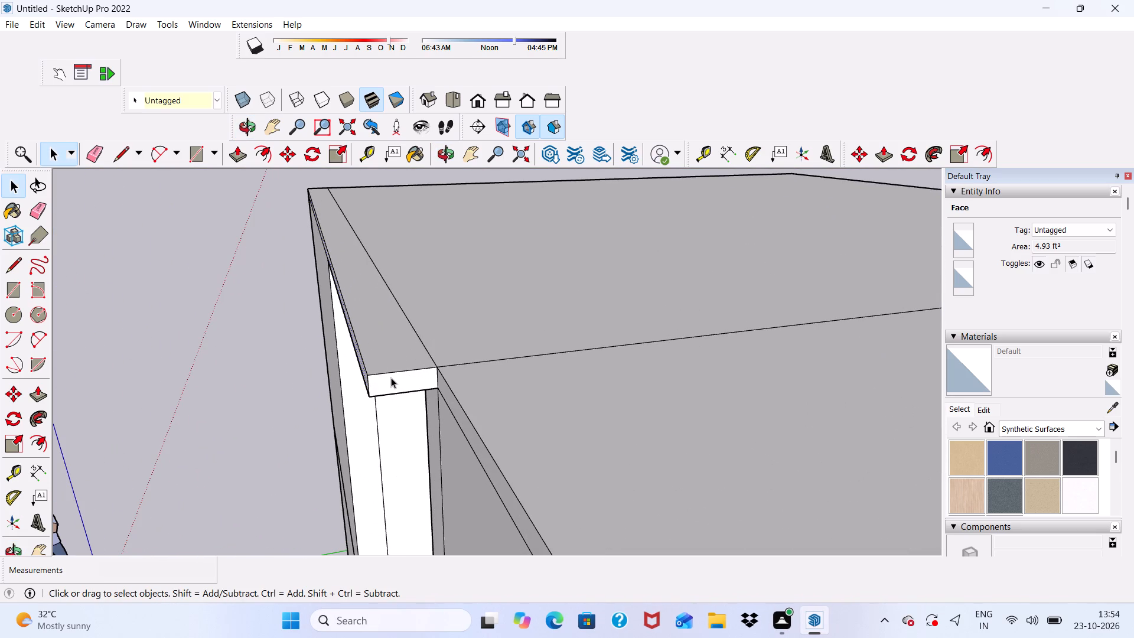
left_click(391, 377)
left_click(240, 157)
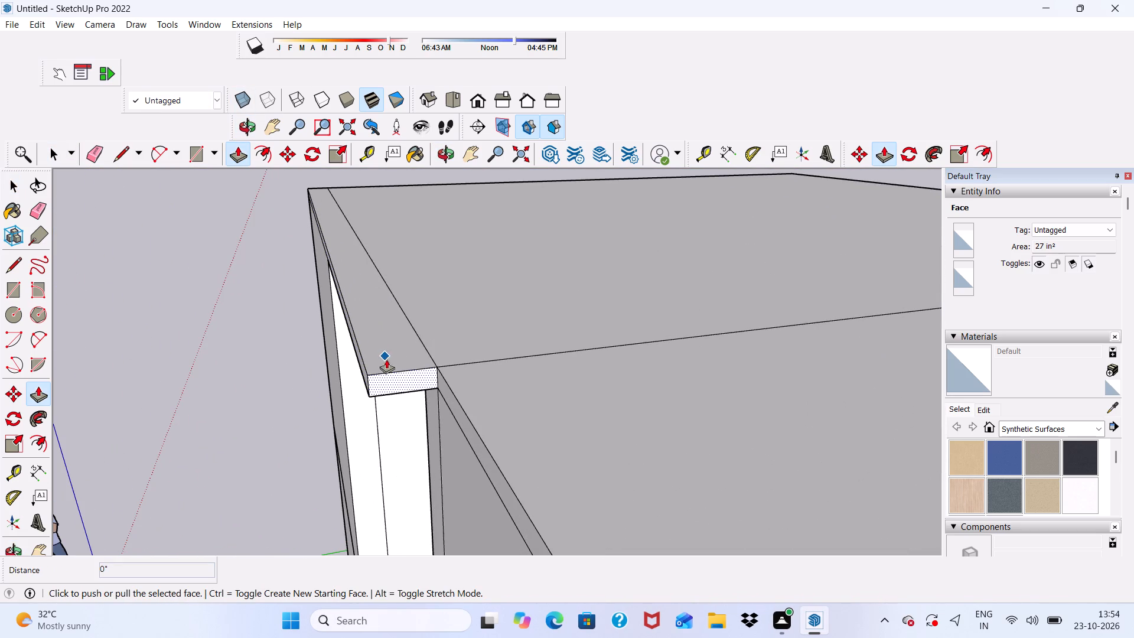
left_click(399, 385)
scroll(444, 461, "down", 5)
scroll(498, 340, "down", 13)
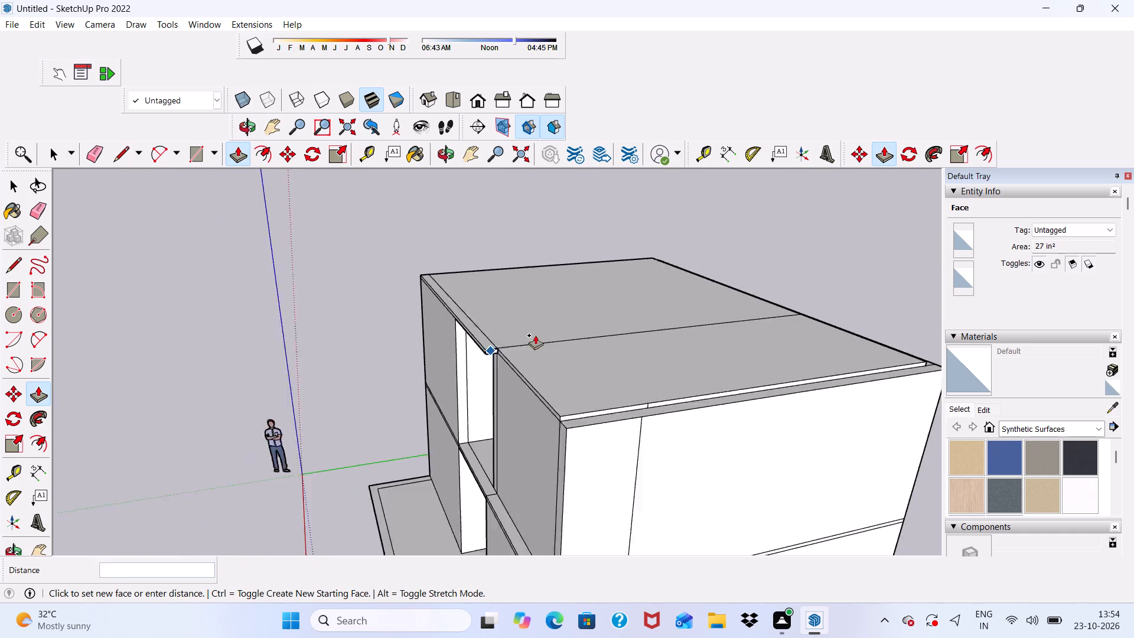
scroll(535, 335, "down", 1)
scroll(558, 442, "up", 5)
scroll(602, 385, "up", 6)
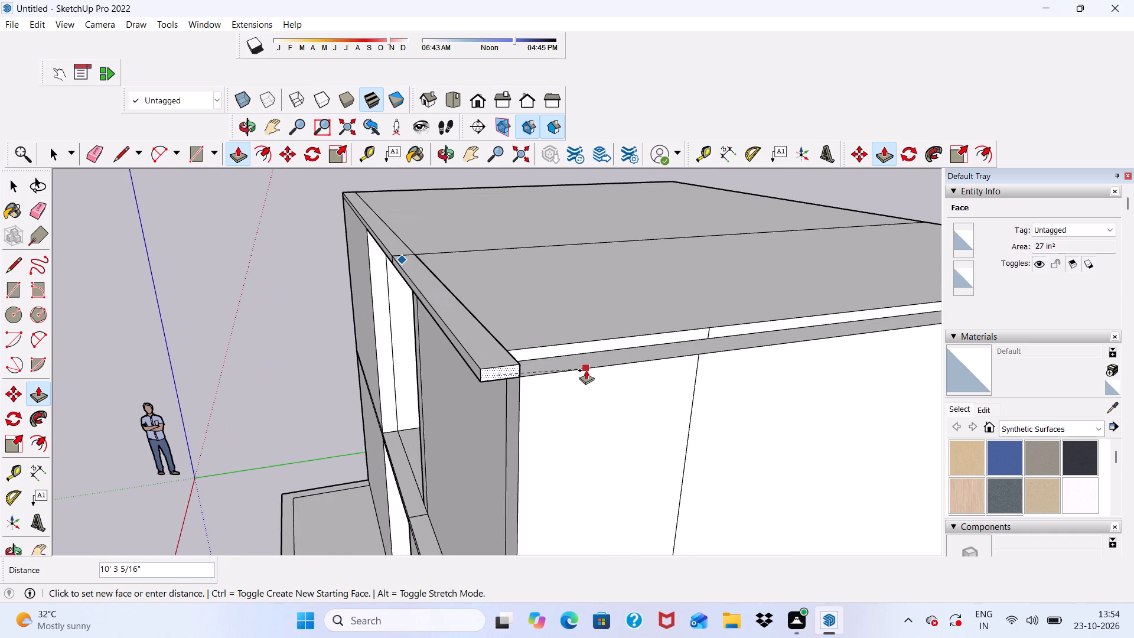
left_click(586, 370)
Push/Pull the front strip's small rear-facing end about 23' 2" along the top of the right wall to the rear corner.
scroll(522, 360, "up", 5)
middle_click_drag(496, 380, 241, 401)
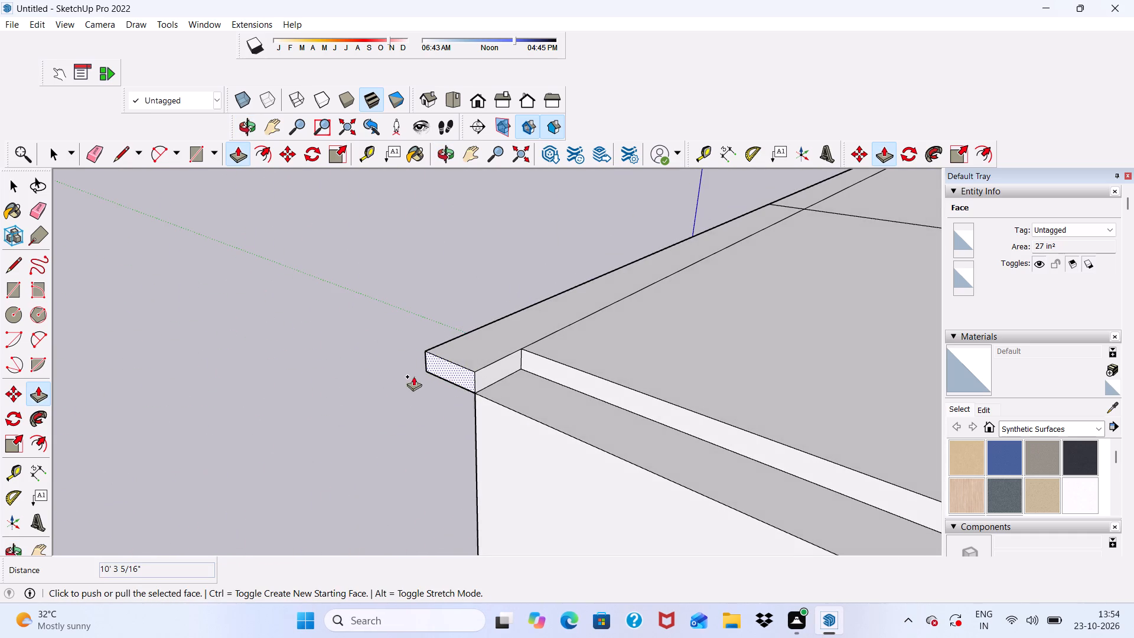
scroll(526, 388, "up", 3)
key("space")
left_click(483, 380)
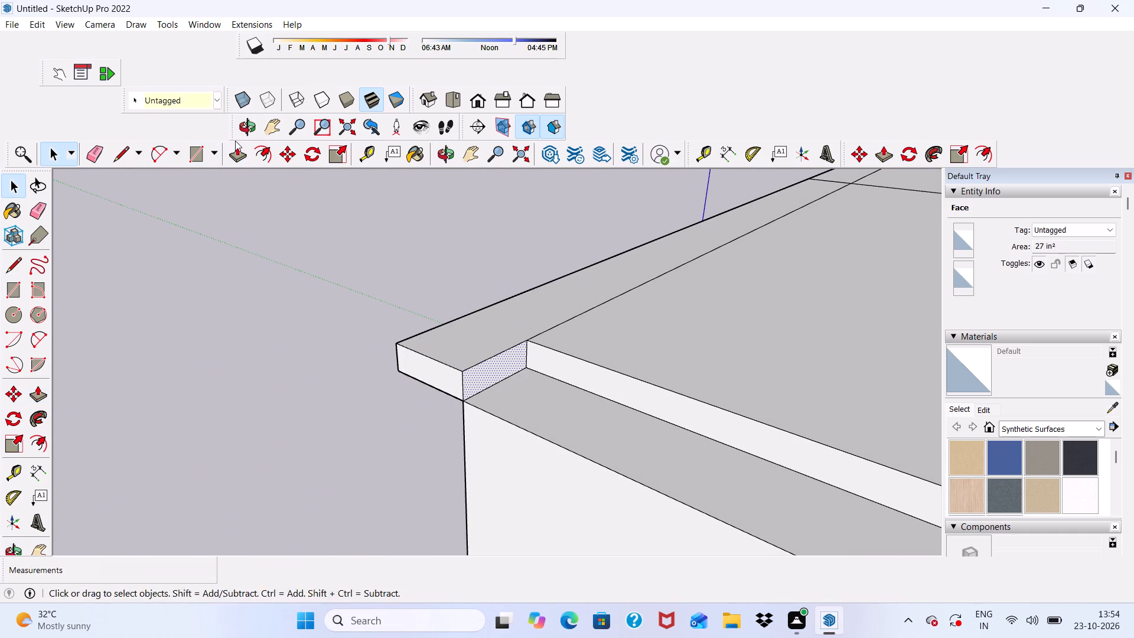
left_click(236, 148)
left_click(477, 378)
scroll(532, 394, "down", 13)
scroll(464, 287, "down", 10)
scroll(682, 385, "up", 7)
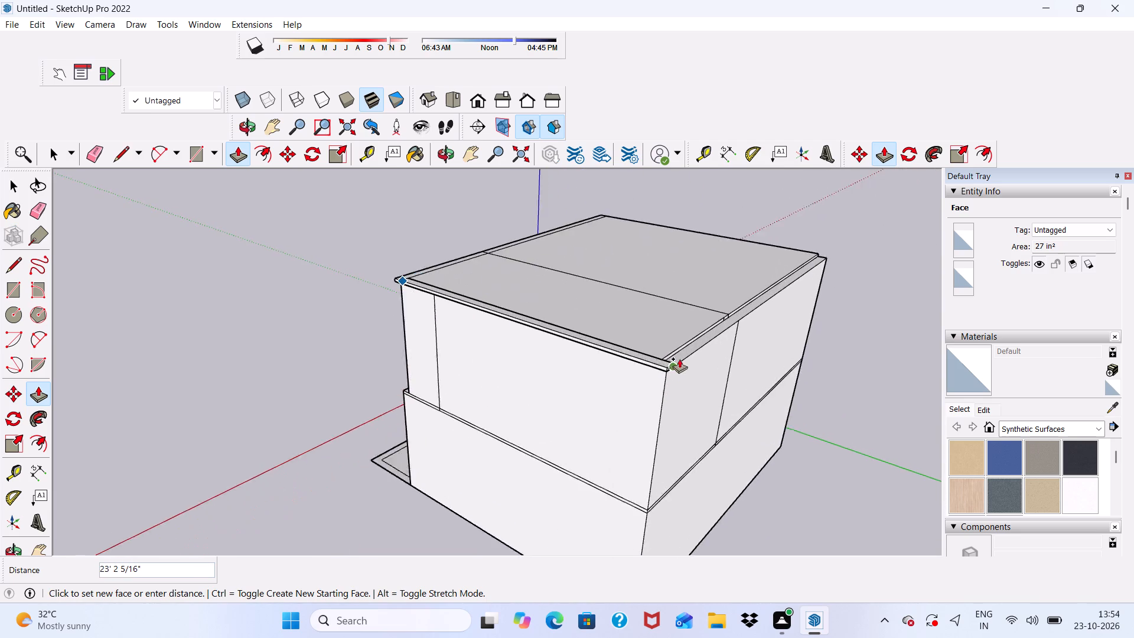
scroll(679, 359, "up", 3)
scroll(669, 408, "up", 5)
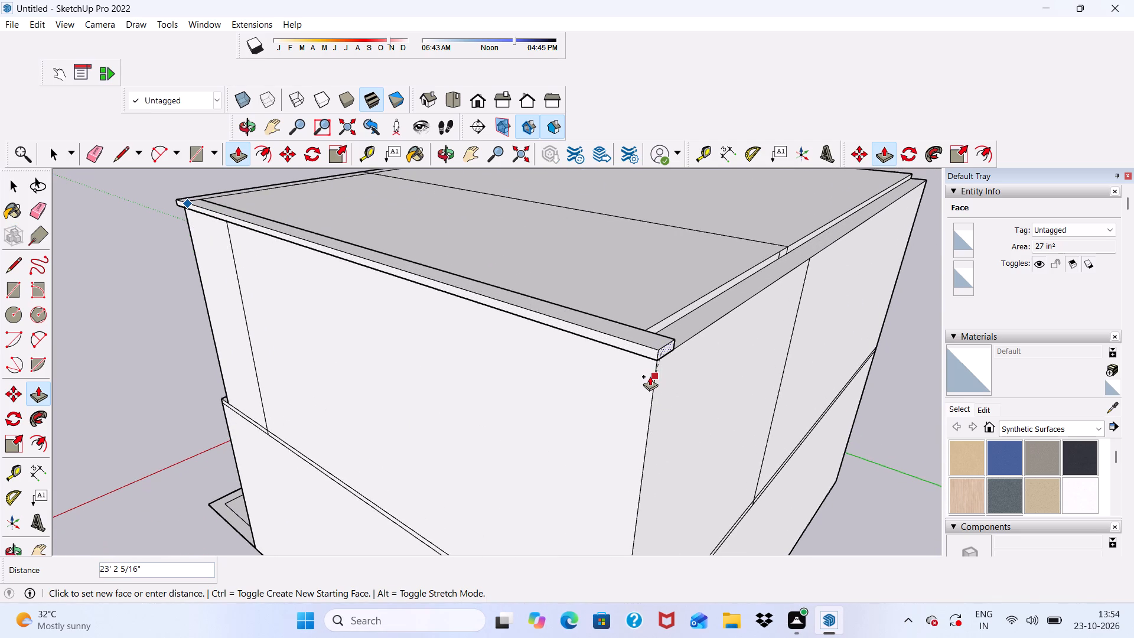
left_click(656, 373)
Erase the two short lines crossing the slab's thin rear side face and the dividing line across the roof's top.
scroll(660, 367, "down", 2)
middle_click_drag(671, 368, 238, 390)
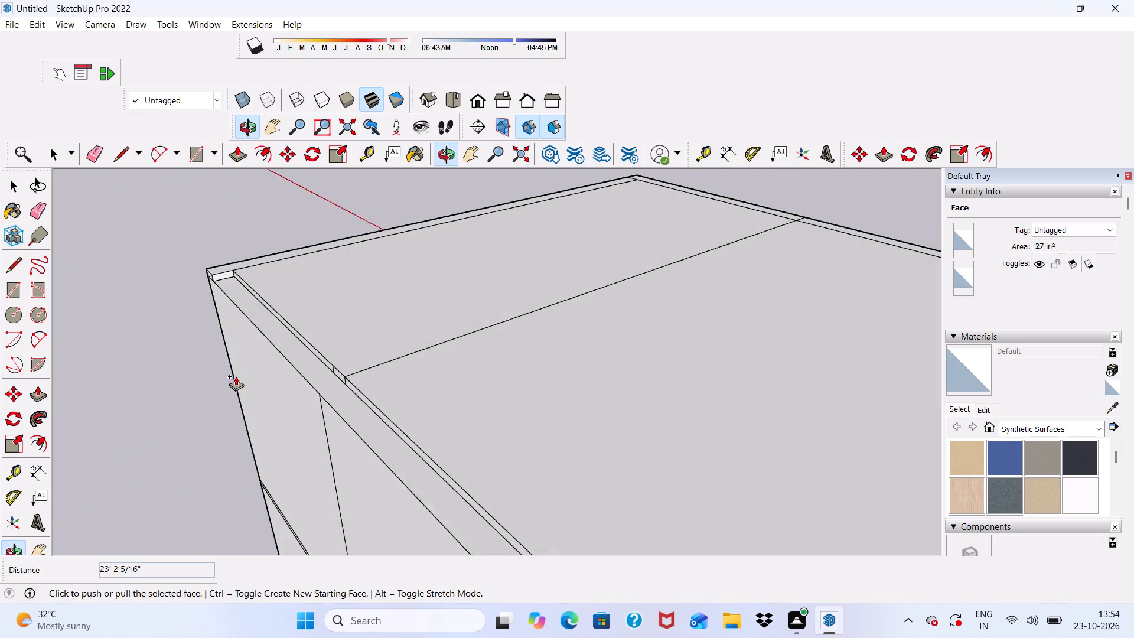
scroll(233, 270, "up", 5)
key("space")
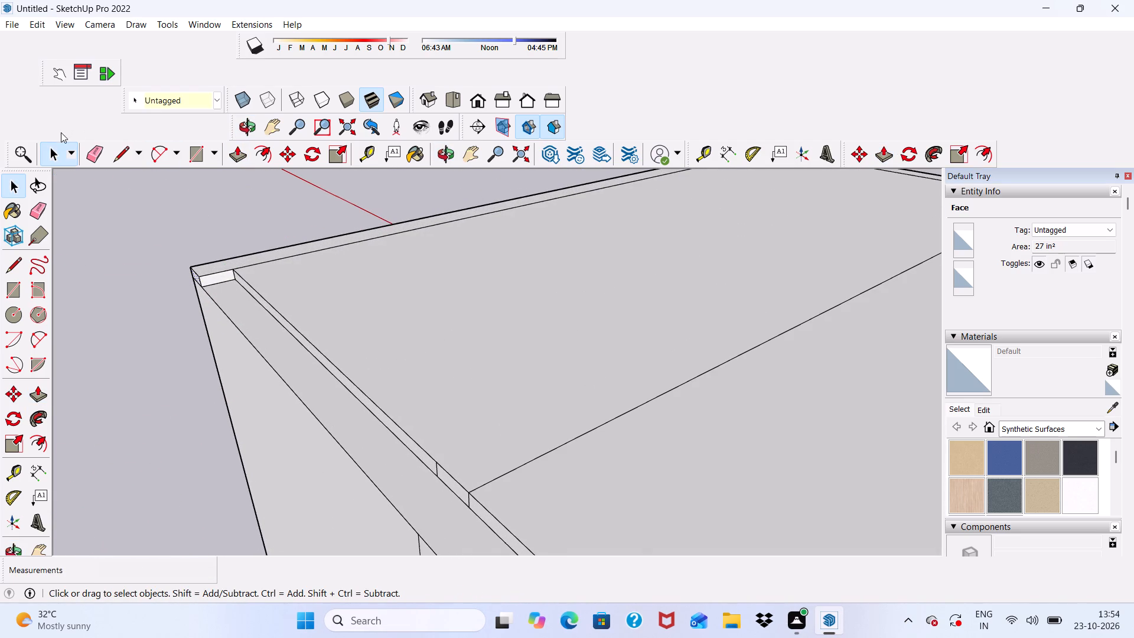
left_click(103, 148)
middle_click_drag(202, 376, 357, 314)
scroll(528, 454, "up", 2)
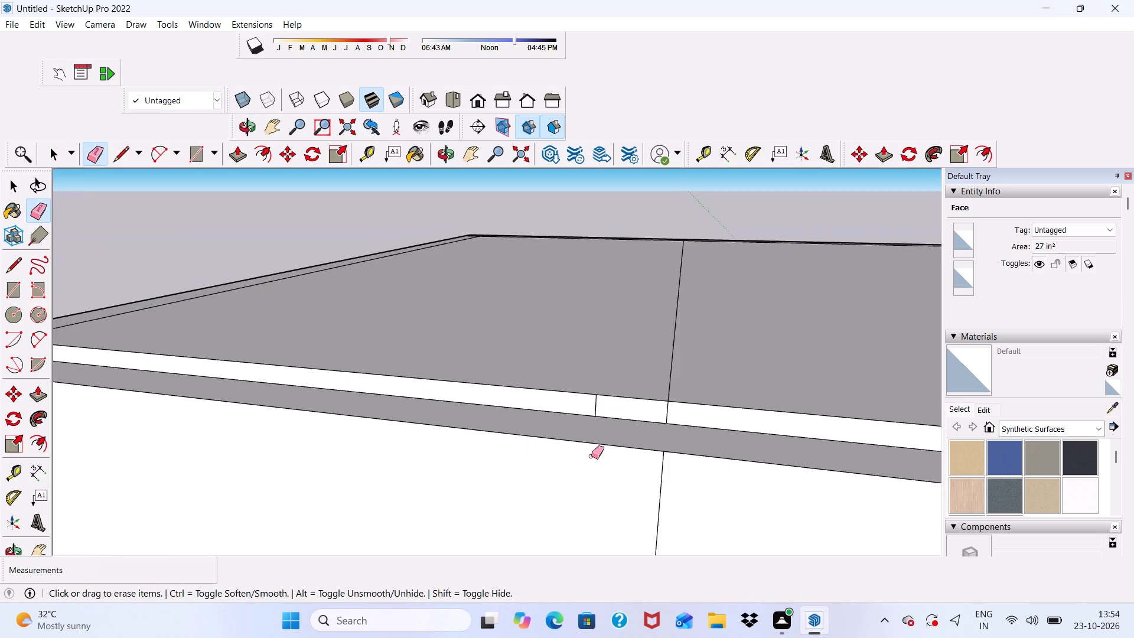
scroll(591, 456, "up", 5)
left_click_drag(584, 403, 549, 406)
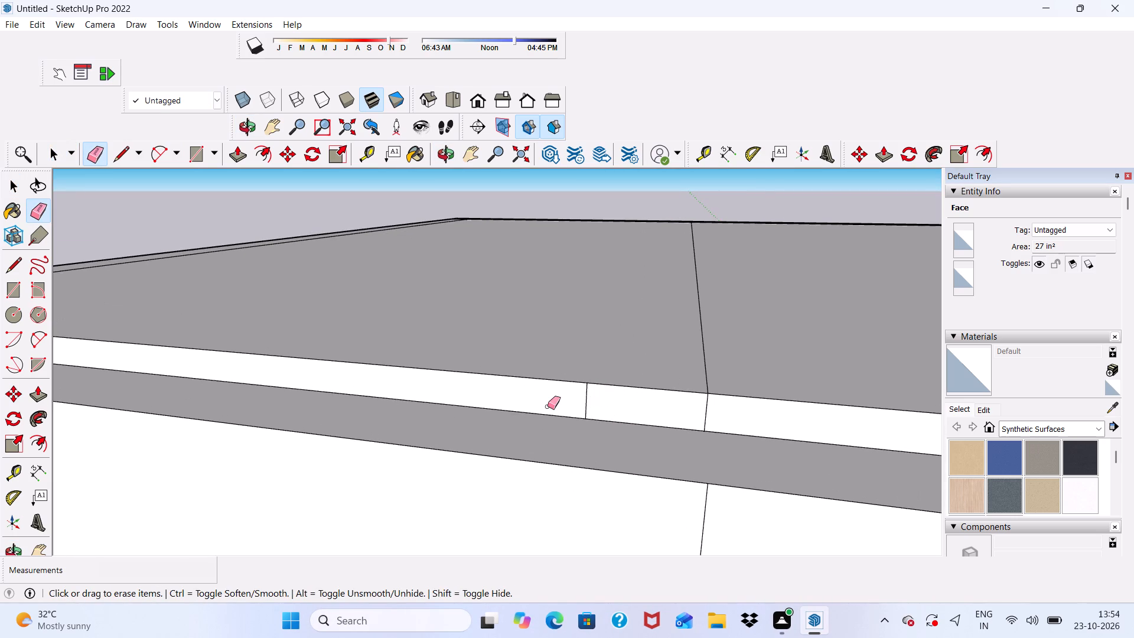
left_click_drag(566, 405, 618, 406)
left_click_drag(699, 412, 716, 422)
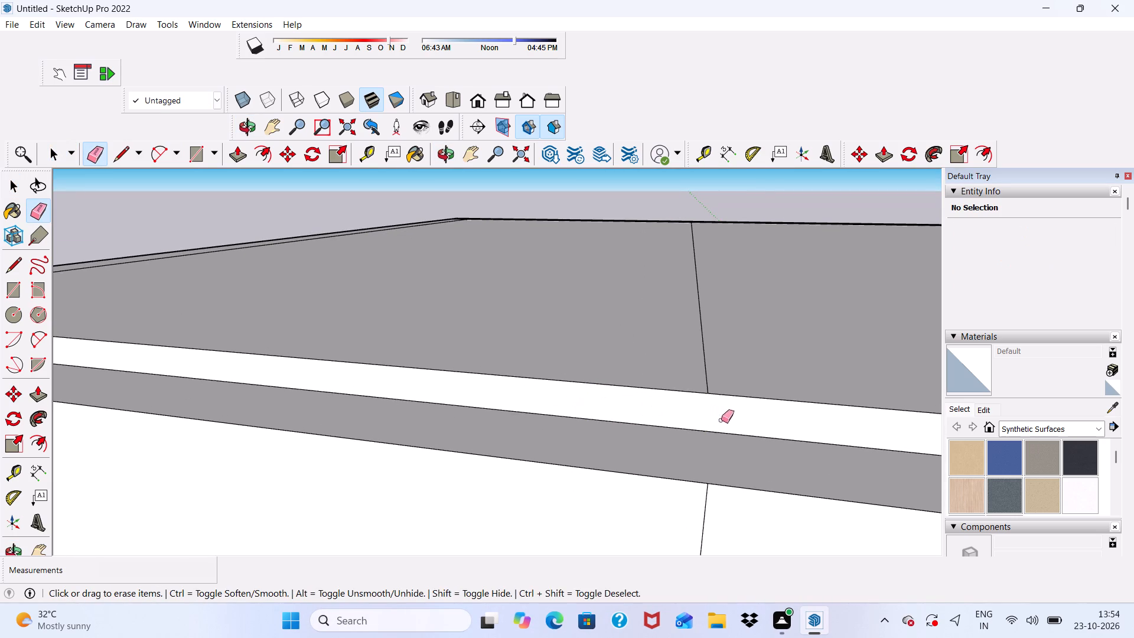
left_click(705, 367)
scroll(600, 350, "down", 5)
Start Push/Pull for the roof slab's recessed rear side face.
key("space")
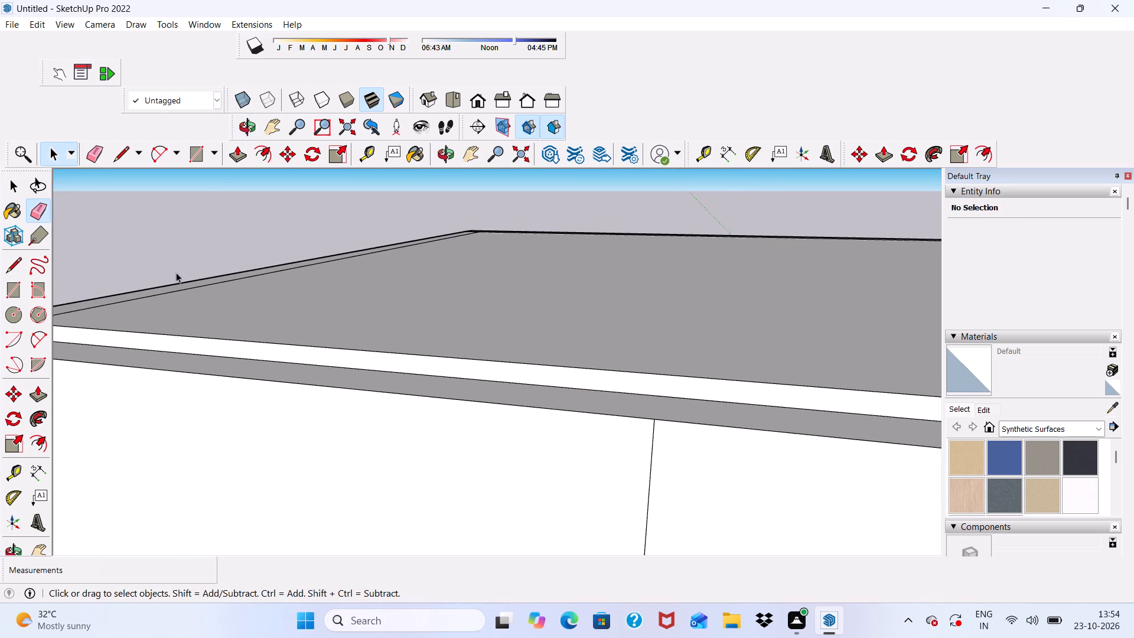
left_click(231, 147)
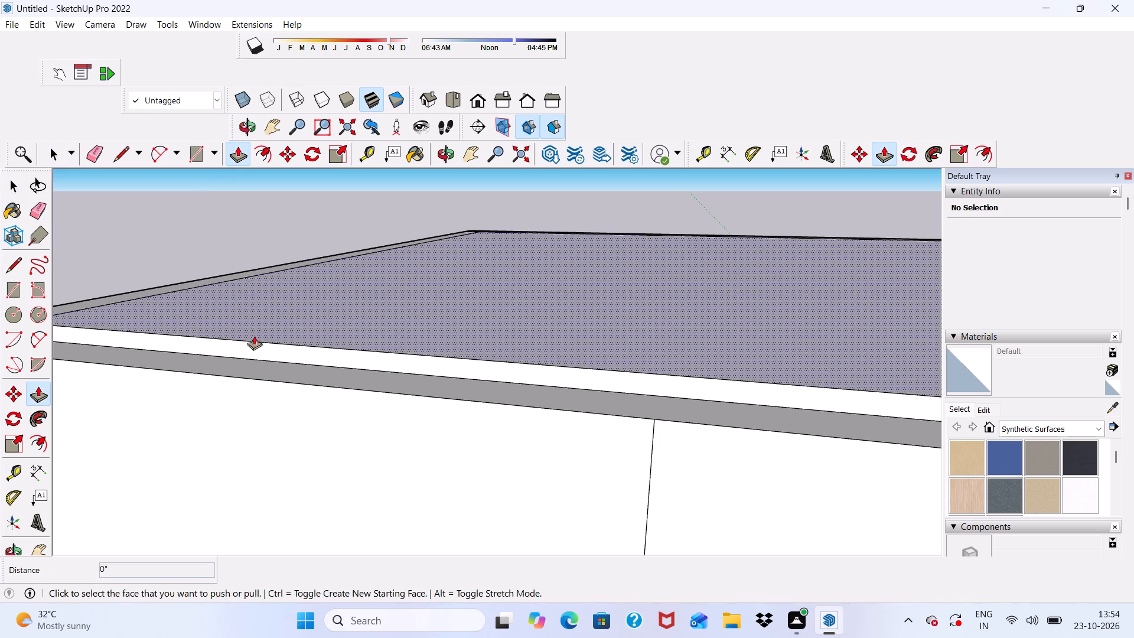
Push/Pull the roof slab's recessed rear side face 9" out to the rear wall's outer edge.
scroll(254, 342, "up", 3)
left_click(241, 350)
scroll(265, 400, "down", 4)
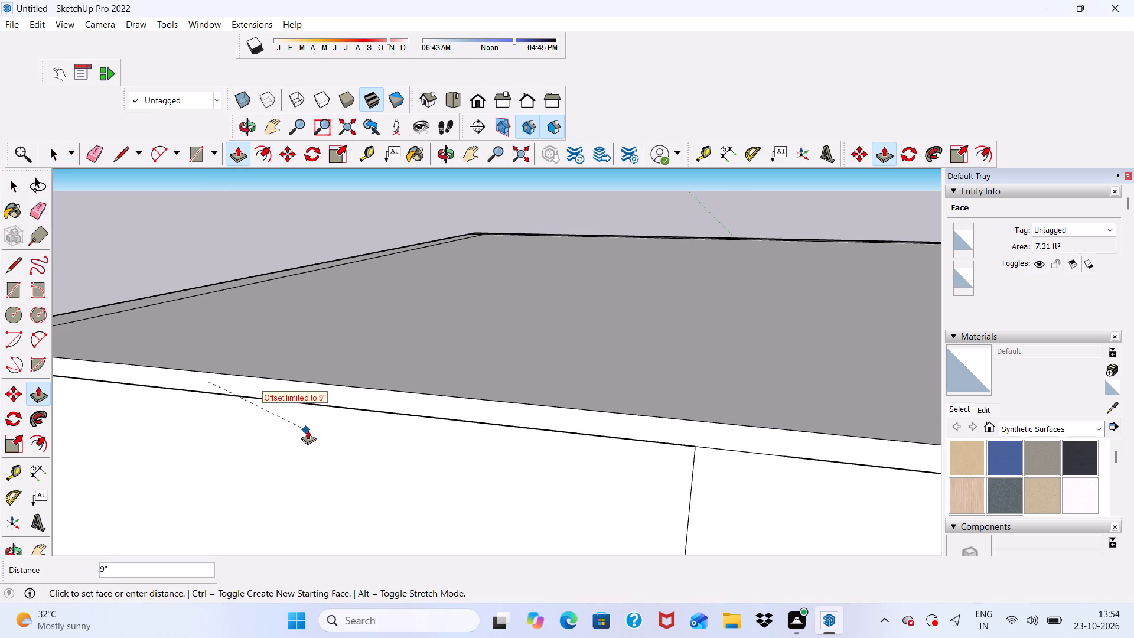
left_click(335, 432)
Erase the vertical line on the upper storey of the left side wall near the front corner.
scroll(294, 373, "down", 5)
scroll(366, 350, "down", 14)
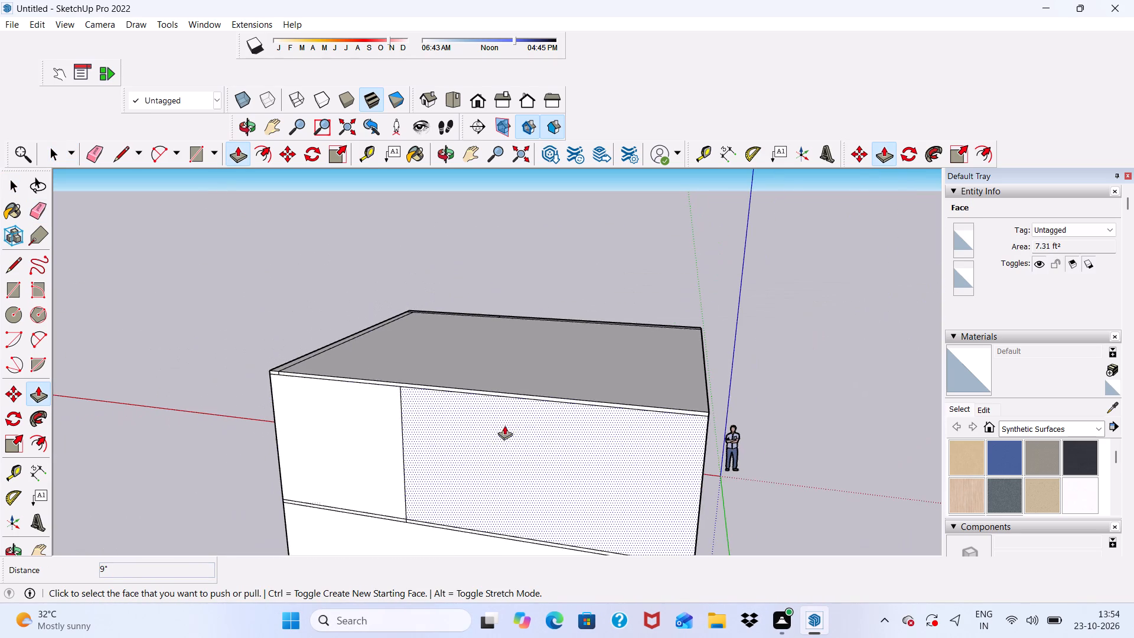
middle_click_drag(615, 431, 330, 474)
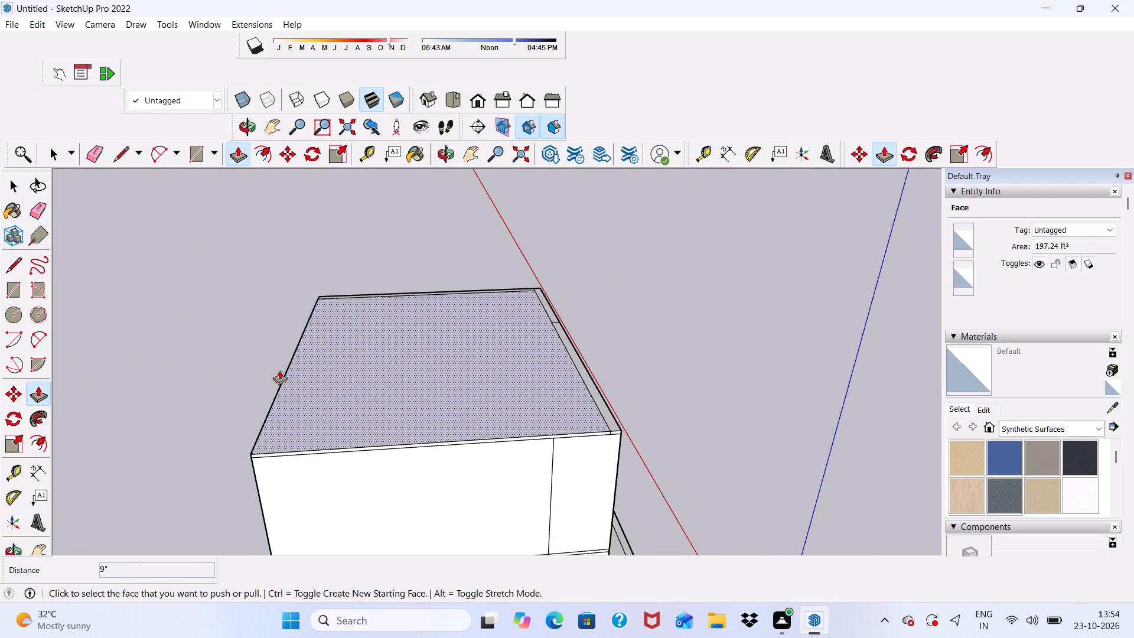
left_click(95, 153)
scroll(577, 487, "up", 3)
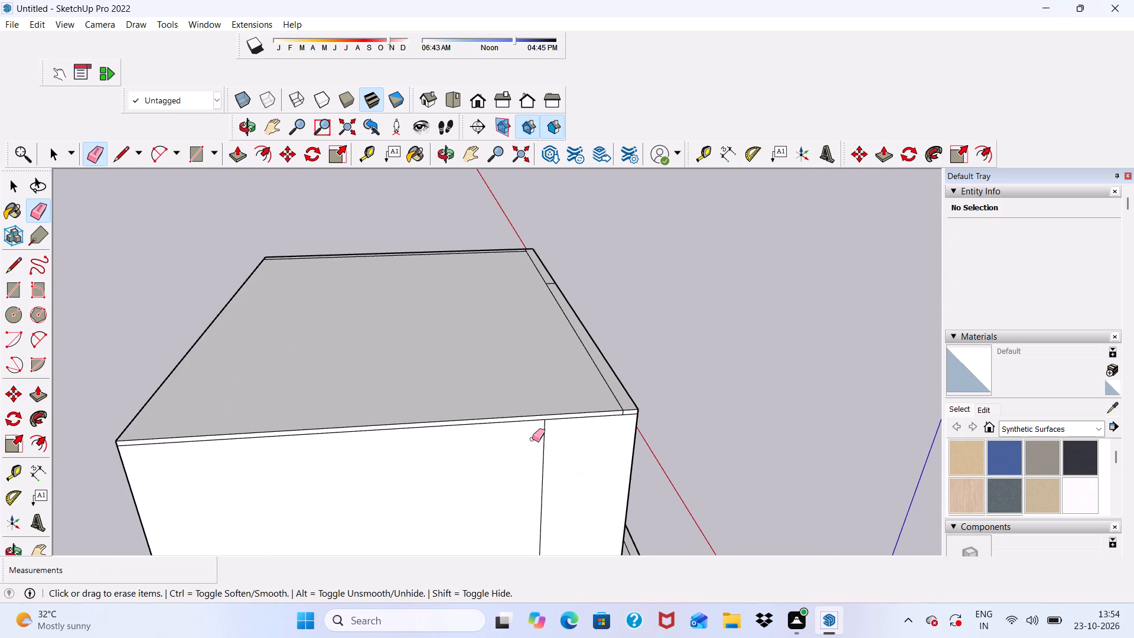
left_click_drag(532, 439, 555, 479)
Erase the short line across the roof slab's left side face and the front strip's dividing line on the roof top.
scroll(624, 386, "up", 5)
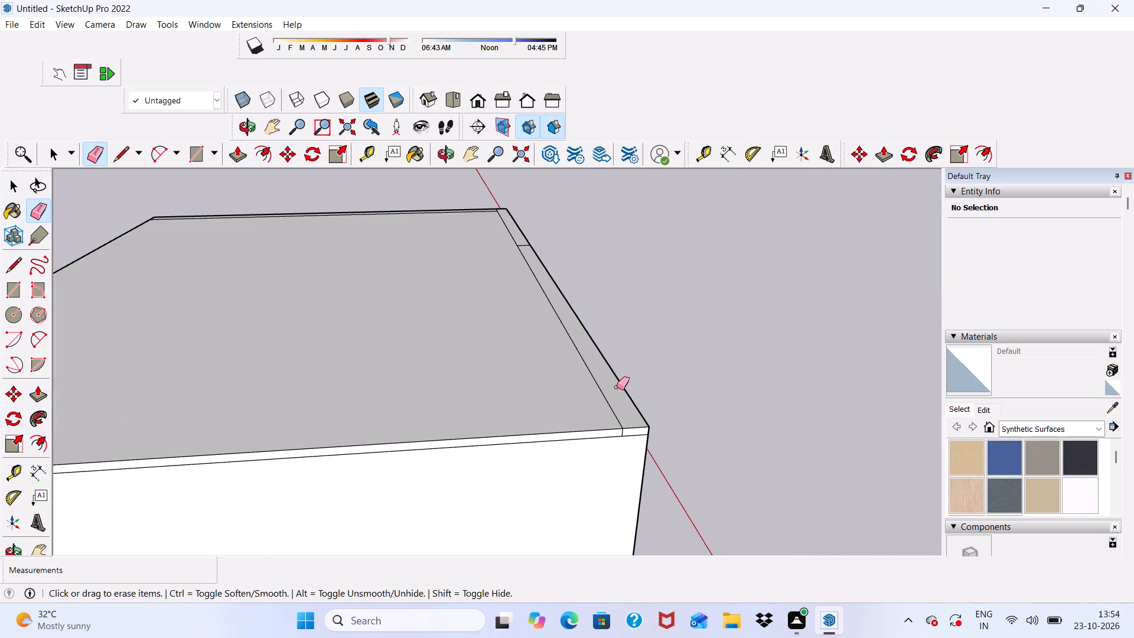
scroll(606, 426, "up", 8)
scroll(631, 420, "down", 2)
scroll(629, 458, "up", 9)
left_click_drag(628, 429, 615, 441)
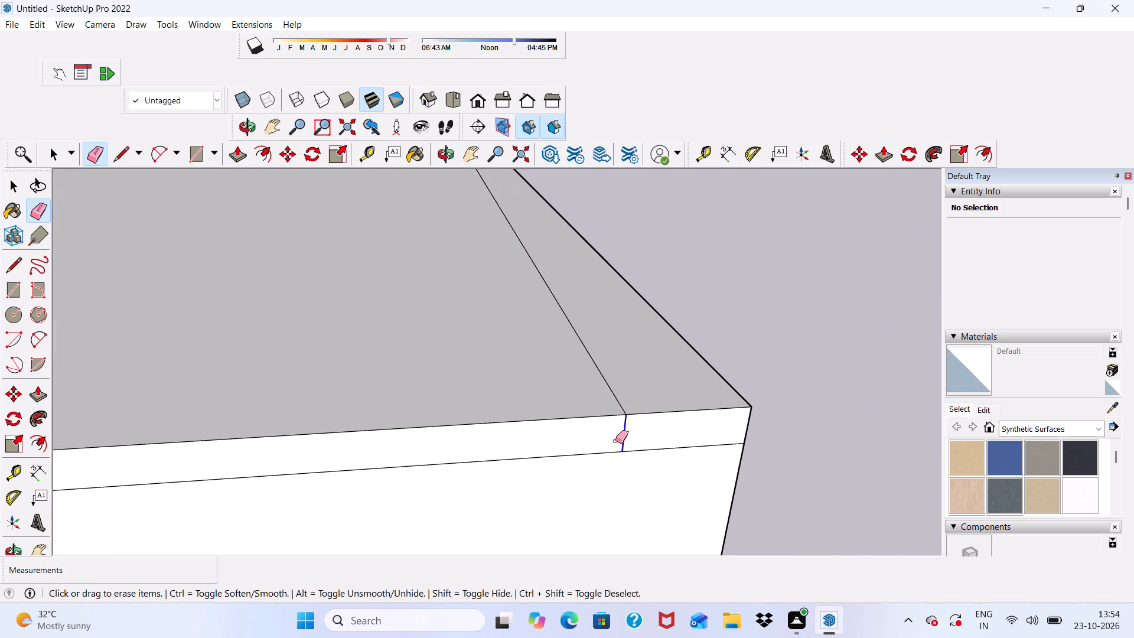
left_click_drag(615, 441, 610, 442)
left_click(611, 395)
left_click_drag(611, 395, 614, 401)
Erase the vertical line on the upper storey of the rear wall.
scroll(615, 401, "down", 4)
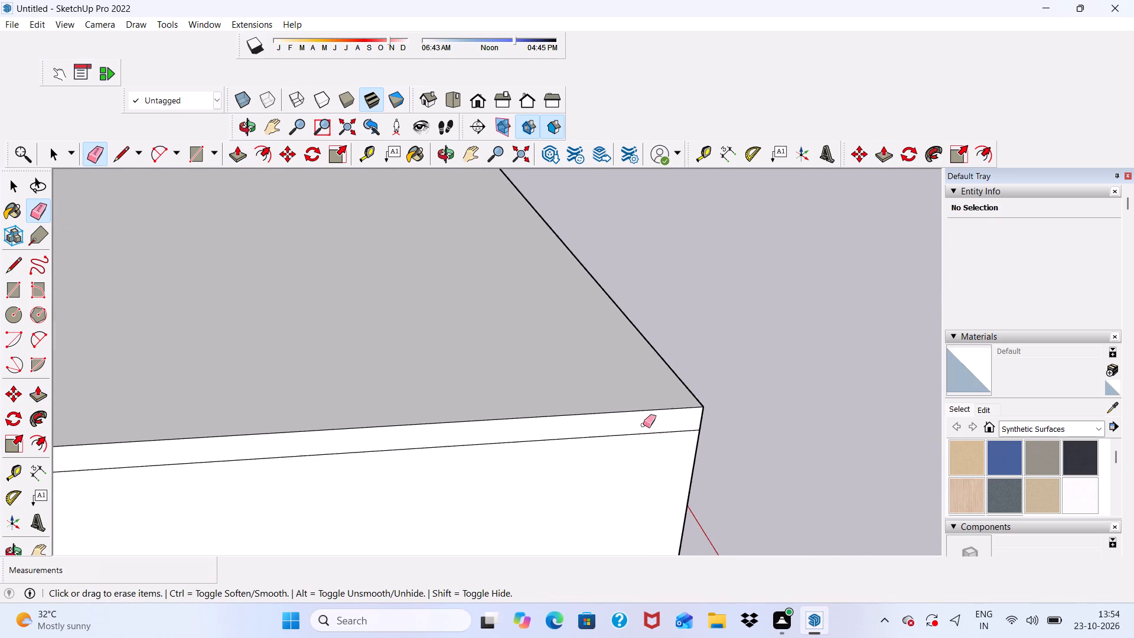
scroll(643, 425, "down", 19)
middle_click_drag(351, 473, 582, 483)
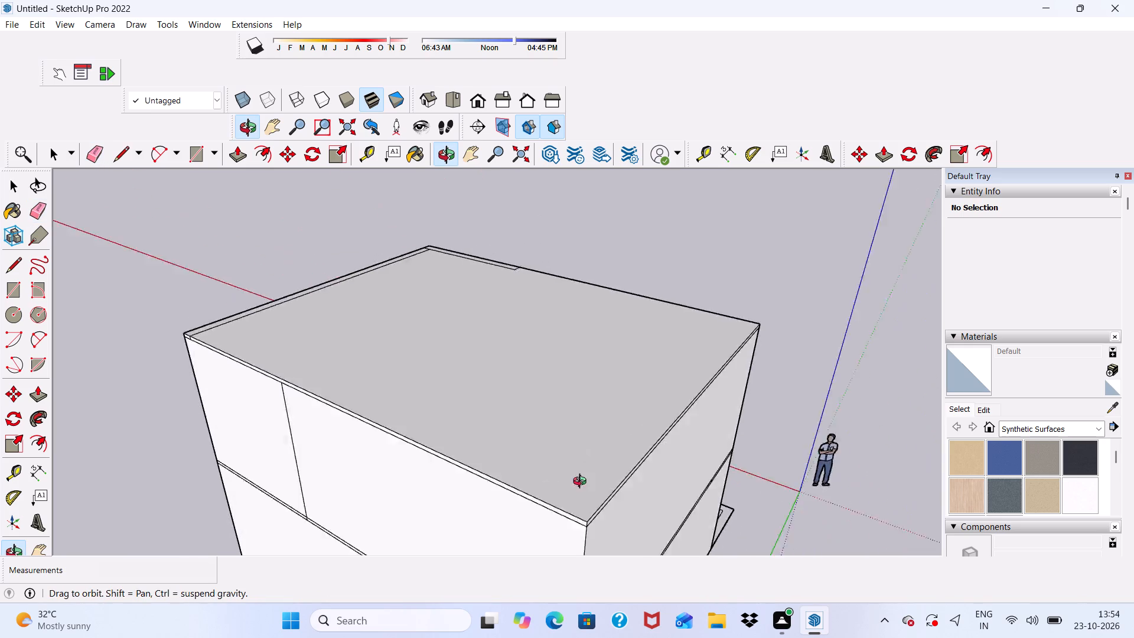
middle_click_drag(582, 483, 644, 477)
scroll(379, 466, "up", 5)
left_click_drag(368, 426, 377, 441)
Erase the horizontal floor slab lines between the storeys on the rear wall, including the leftover stubs at the corner.
scroll(383, 363, "down", 11)
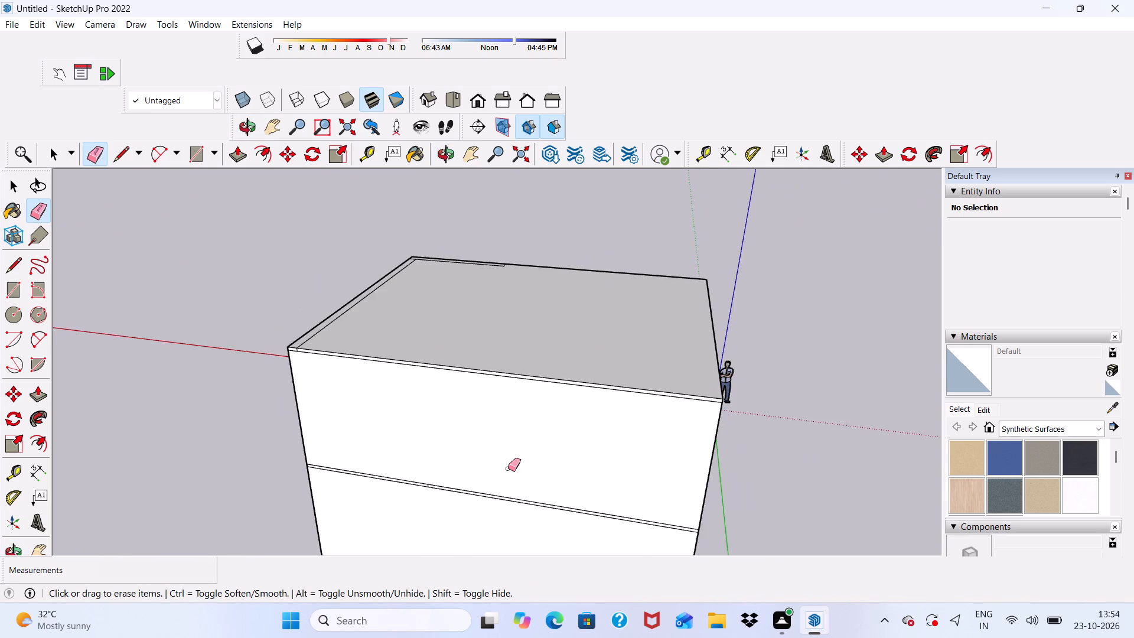
scroll(508, 468, "up", 6)
left_click_drag(500, 460, 500, 508)
left_click_drag(387, 467, 386, 490)
left_click_drag(404, 463, 397, 471)
left_click_drag(397, 471, 377, 486)
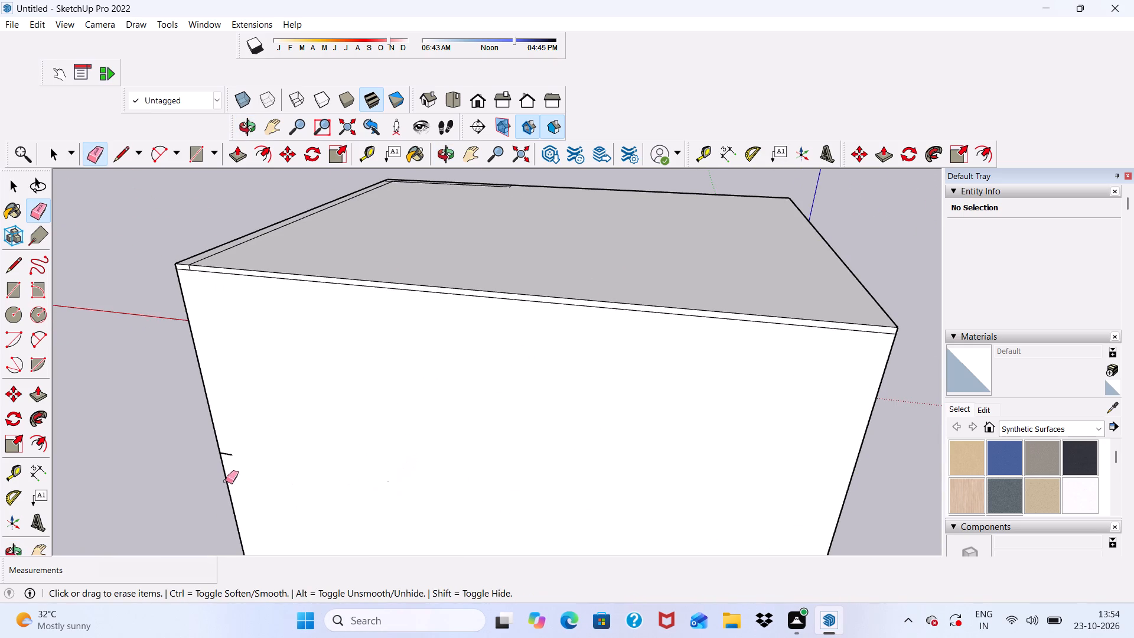
scroll(226, 458, "up", 9)
left_click_drag(223, 438, 224, 484)
left_click_drag(230, 445, 238, 474)
left_click_drag(237, 457, 238, 468)
left_click_drag(241, 448, 250, 491)
left_click(246, 464)
left_click_drag(243, 461, 243, 470)
Erase the horizontal floor slab lines between the storeys on the left side wall, including all leftover short segments.
scroll(240, 442, "down", 19)
scroll(448, 489, "down", 1)
middle_click_drag(448, 489, 236, 376)
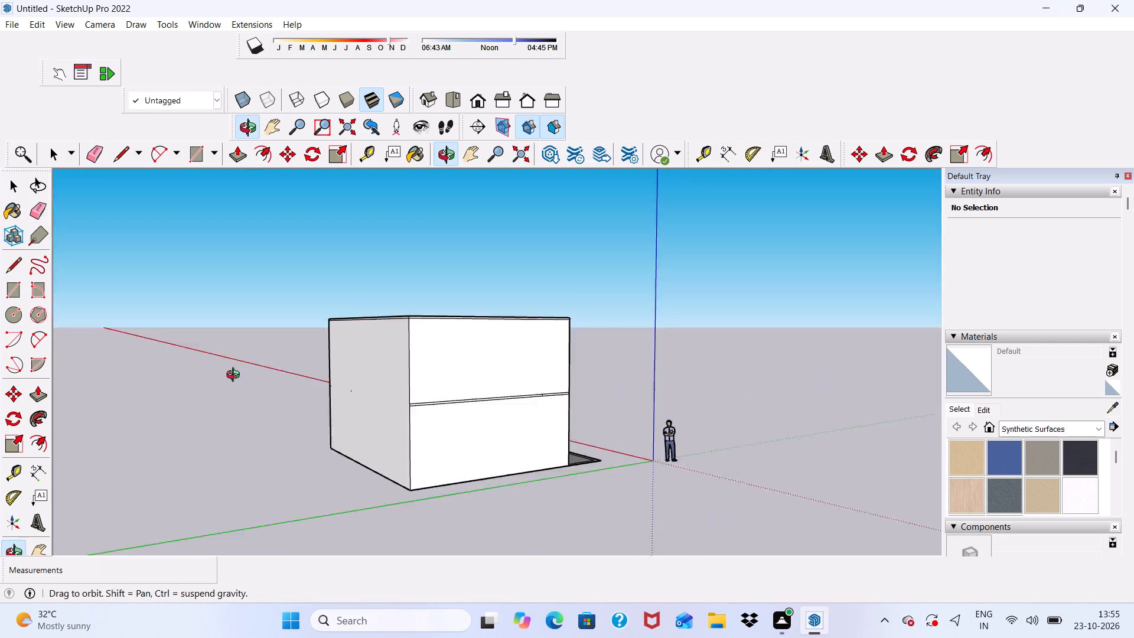
middle_click_drag(236, 376, 151, 388)
scroll(372, 436, "up", 5)
left_click_drag(421, 354, 424, 386)
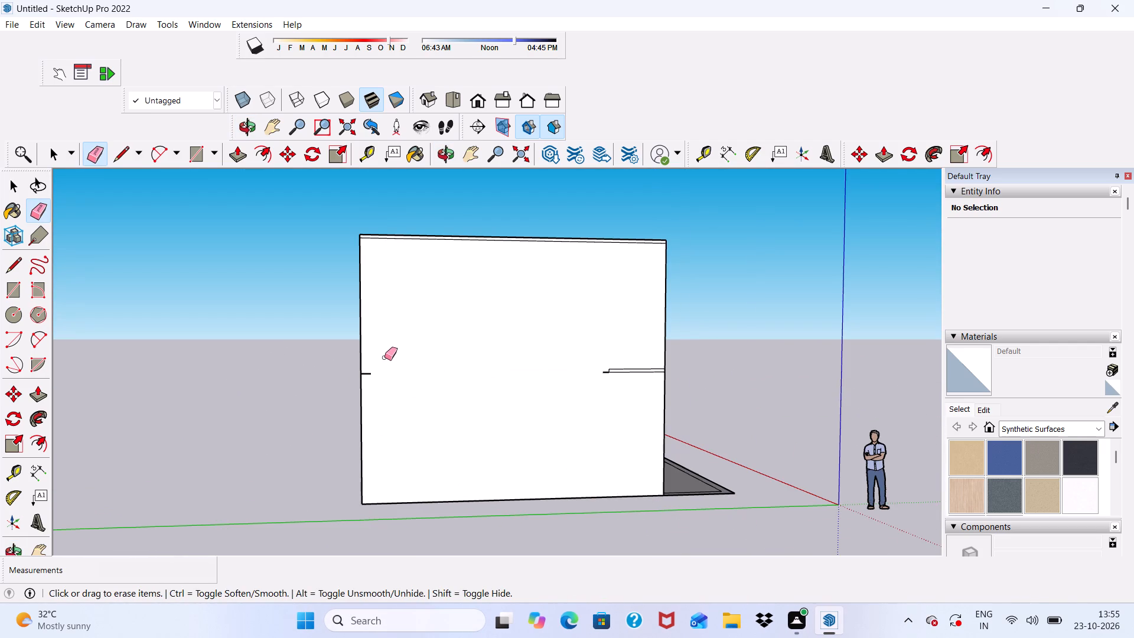
scroll(376, 365, "up", 9)
left_click(354, 386)
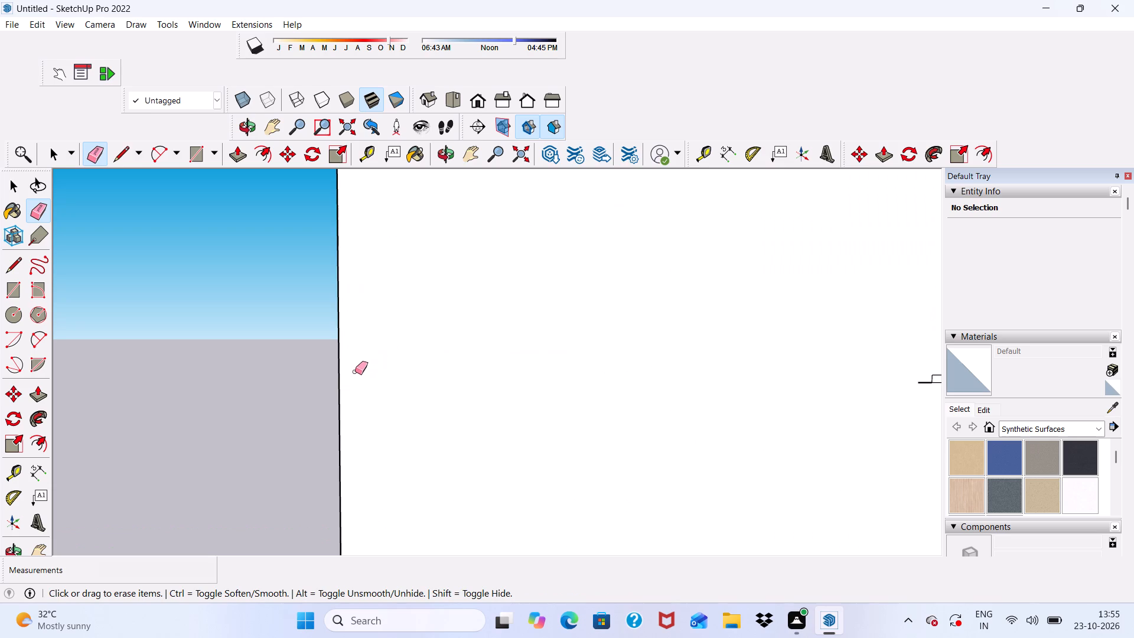
scroll(355, 372, "down", 13)
scroll(576, 408, "up", 6)
left_click_drag(559, 372, 555, 403)
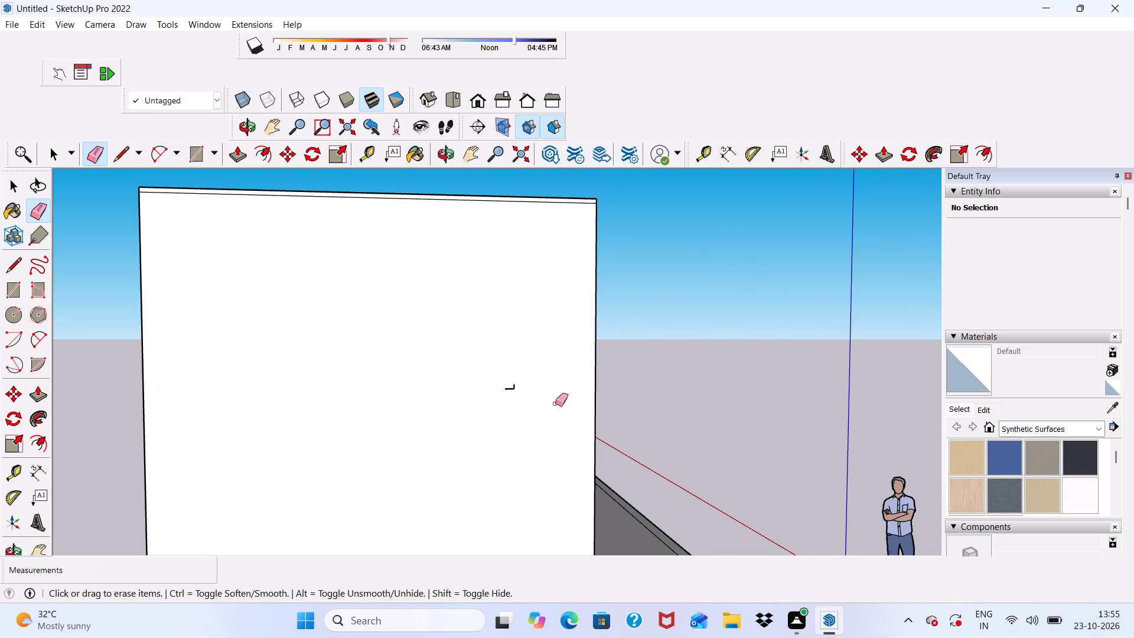
left_click_drag(511, 369, 506, 400)
left_click_drag(499, 375, 514, 389)
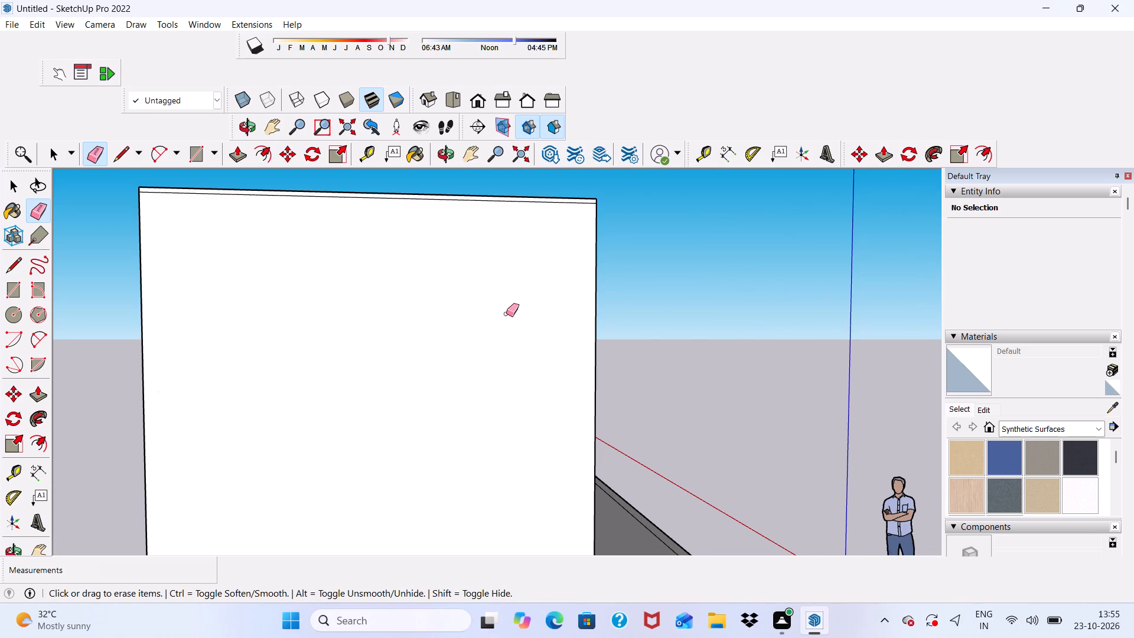
Erase the line separating the roof slab from the left side wall along its full length.
scroll(562, 176, "up", 10)
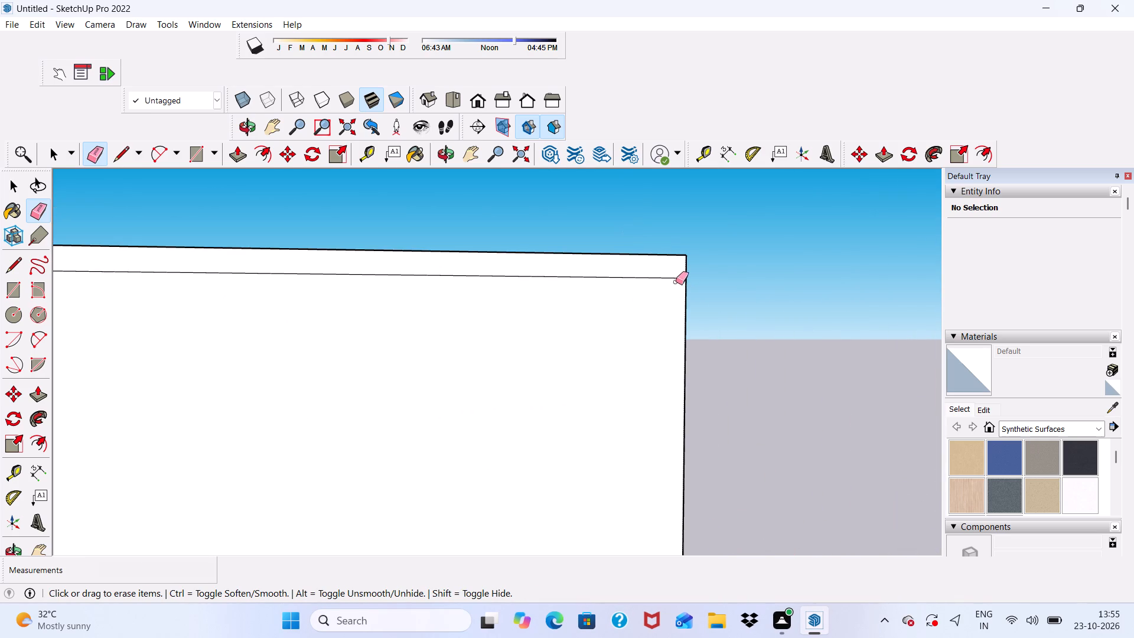
left_click_drag(673, 274, 666, 287)
left_click_drag(556, 272, 555, 285)
scroll(553, 285, "down", 2)
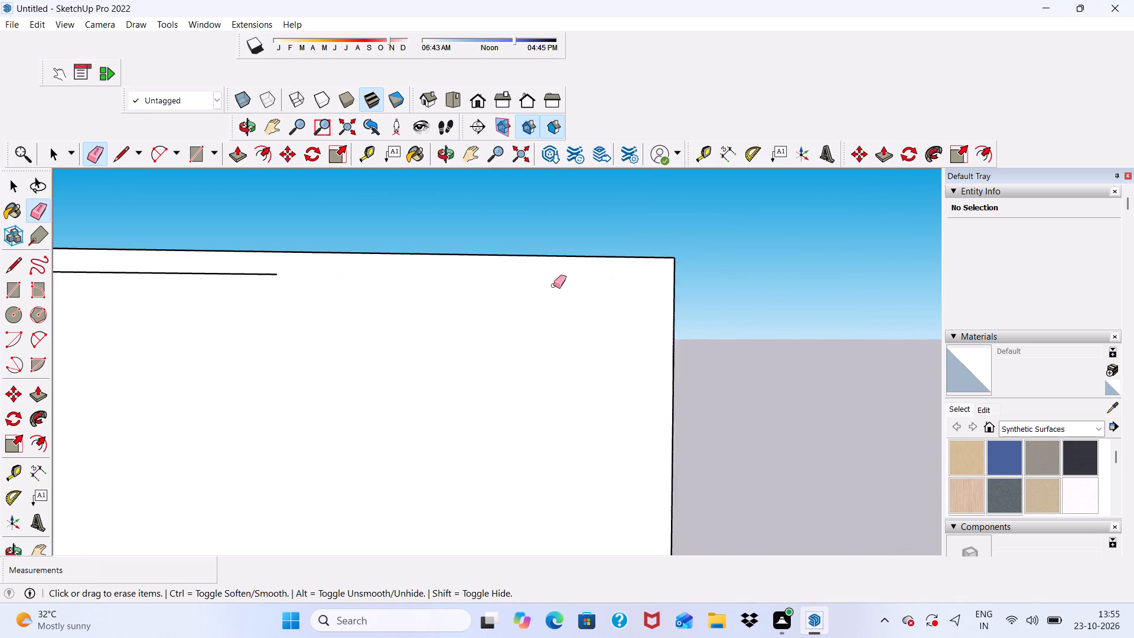
scroll(553, 285, "down", 10)
scroll(219, 298, "up", 7)
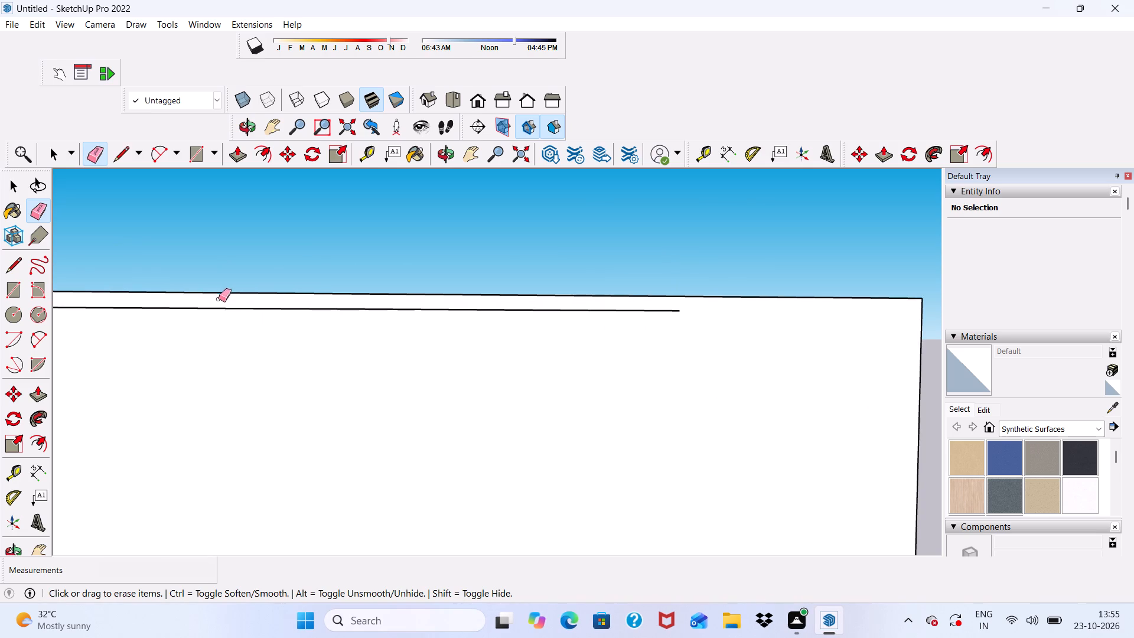
left_click(219, 309)
Erase the floor slab lines and their end stubs on the front wall section to the left of the opening.
scroll(302, 372, "down", 14)
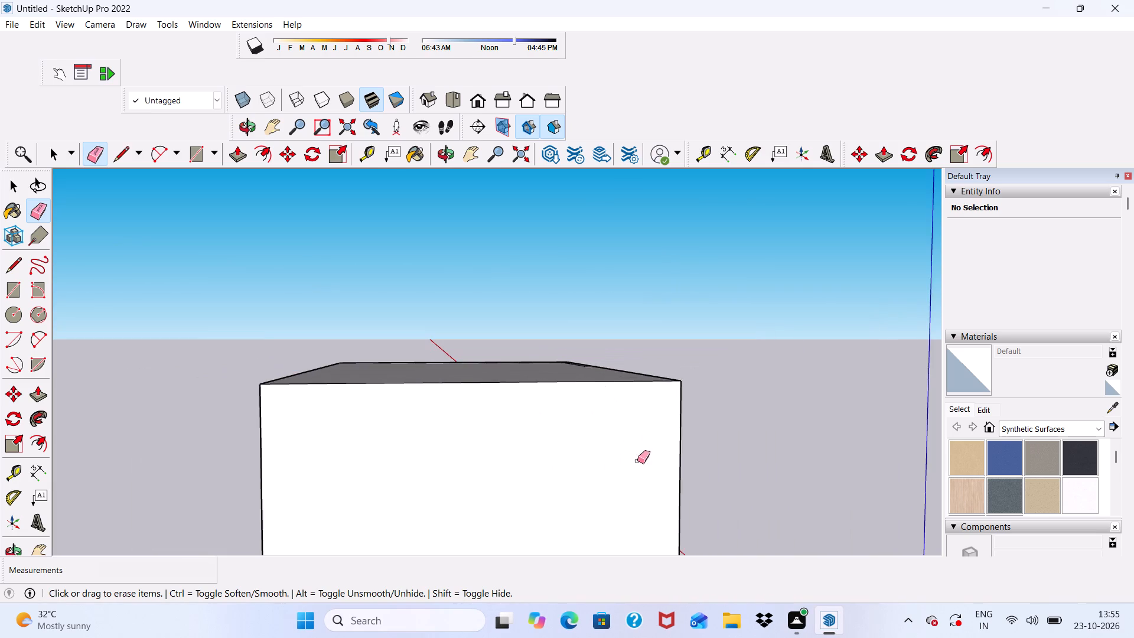
middle_click_drag(637, 461, 247, 463)
scroll(294, 390, "up", 5)
scroll(299, 386, "down", 6)
scroll(436, 548, "up", 5)
left_click_drag(421, 477, 435, 526)
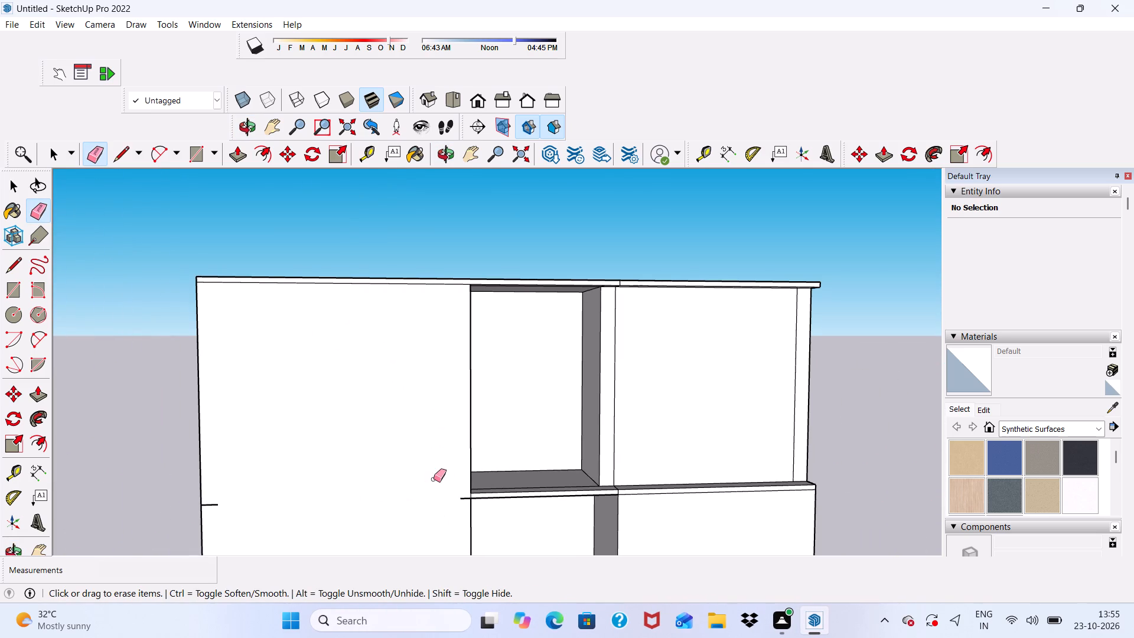
scroll(470, 497, "up", 10)
left_click_drag(457, 486, 456, 513)
scroll(431, 391, "down", 12)
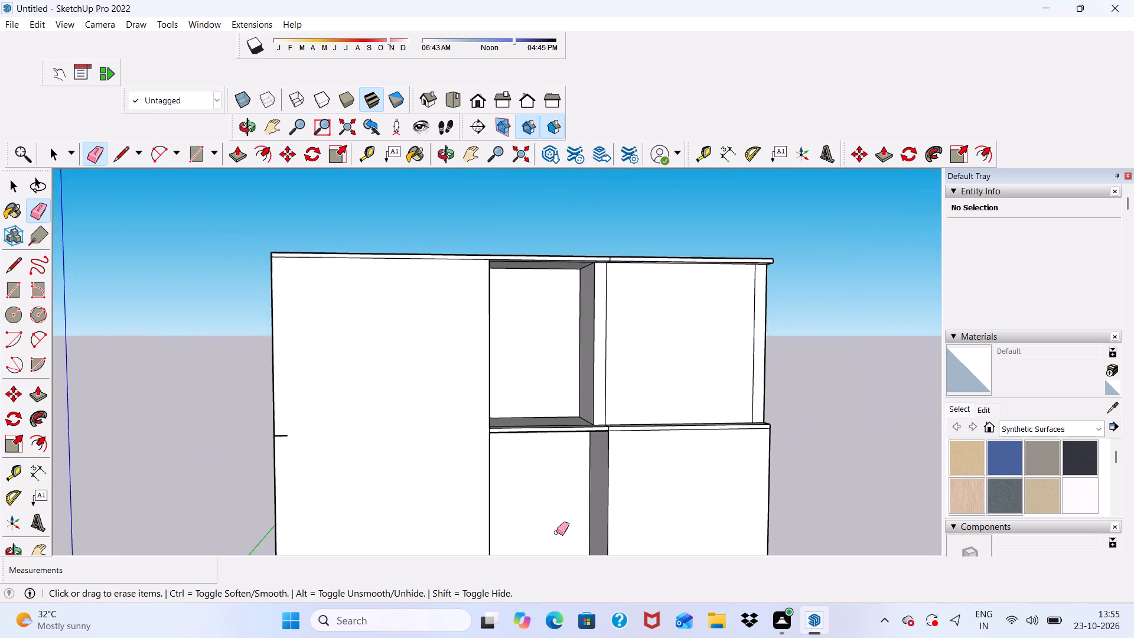
scroll(443, 503, "down", 3)
scroll(281, 442, "up", 11)
left_click_drag(341, 445, 335, 465)
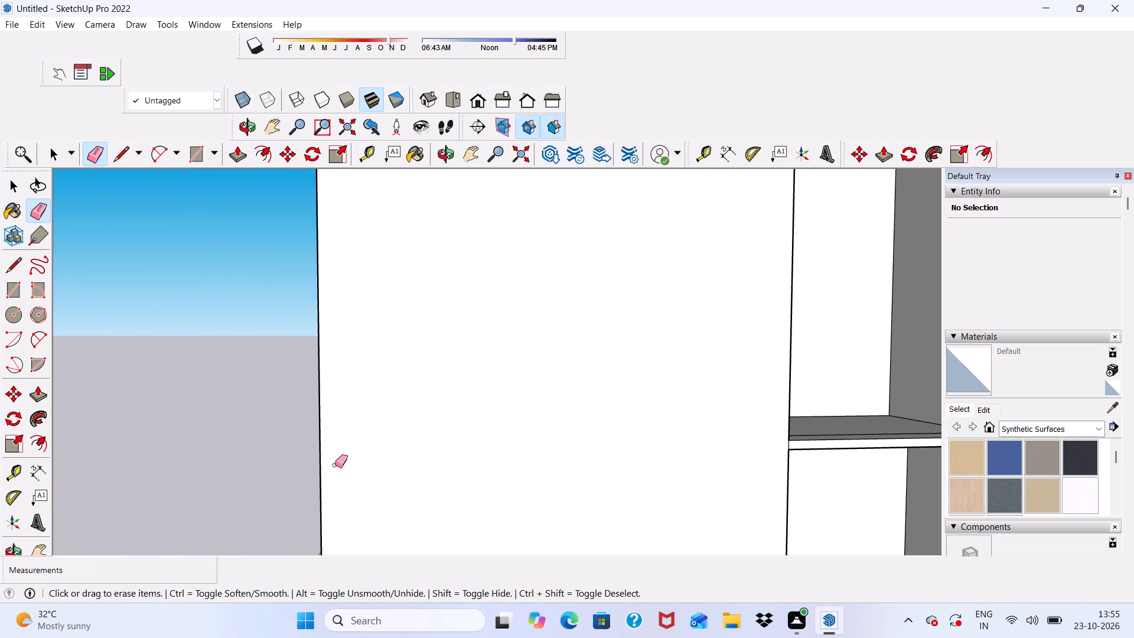
Push/Pull the upper right-hand room's large front face 9" forward to the floor slab's front edge.
scroll(327, 453, "down", 11)
scroll(671, 375, "up", 1)
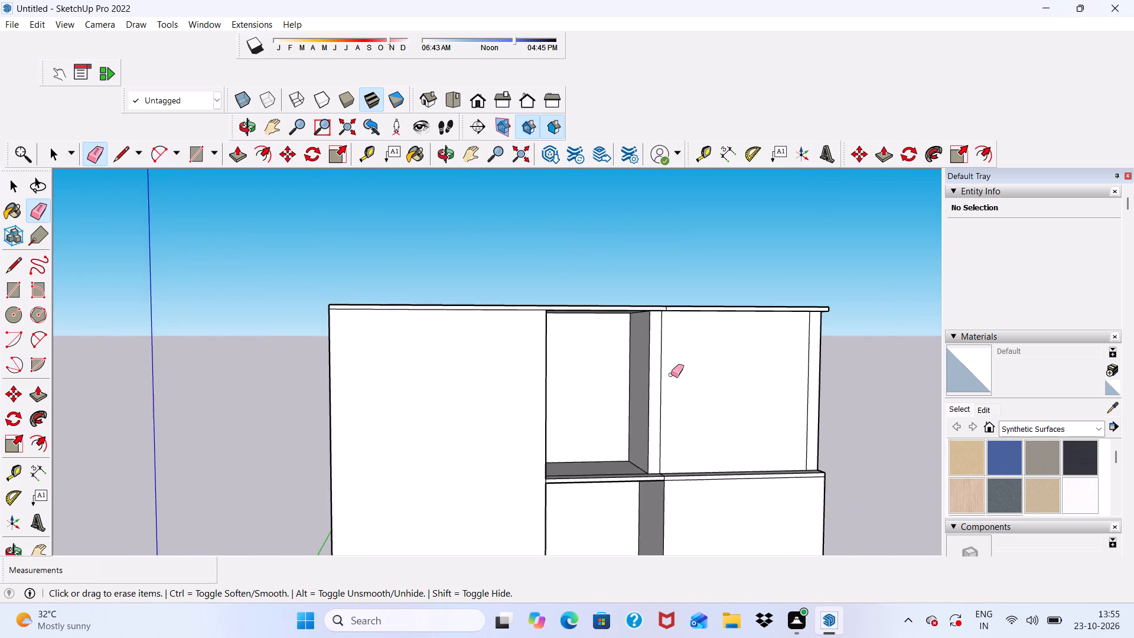
middle_click_drag(671, 375, 607, 438)
key("space")
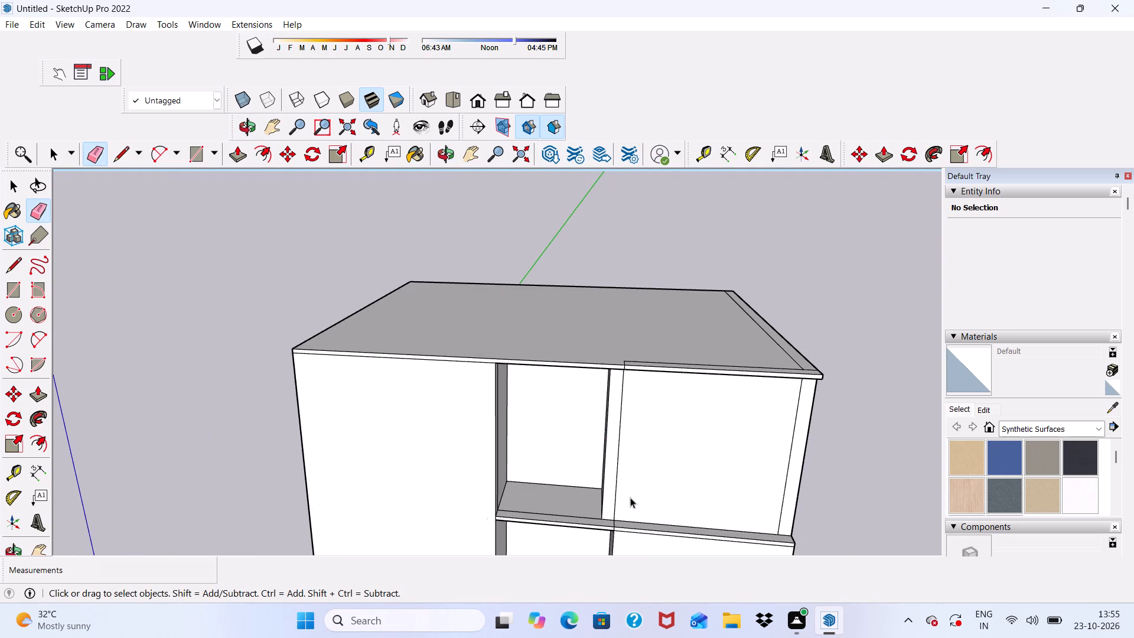
scroll(632, 479, "up", 5)
scroll(630, 473, "down", 1)
scroll(582, 399, "down", 2)
middle_click_drag(609, 460, 578, 526)
scroll(616, 462, "up", 3)
left_click(617, 461)
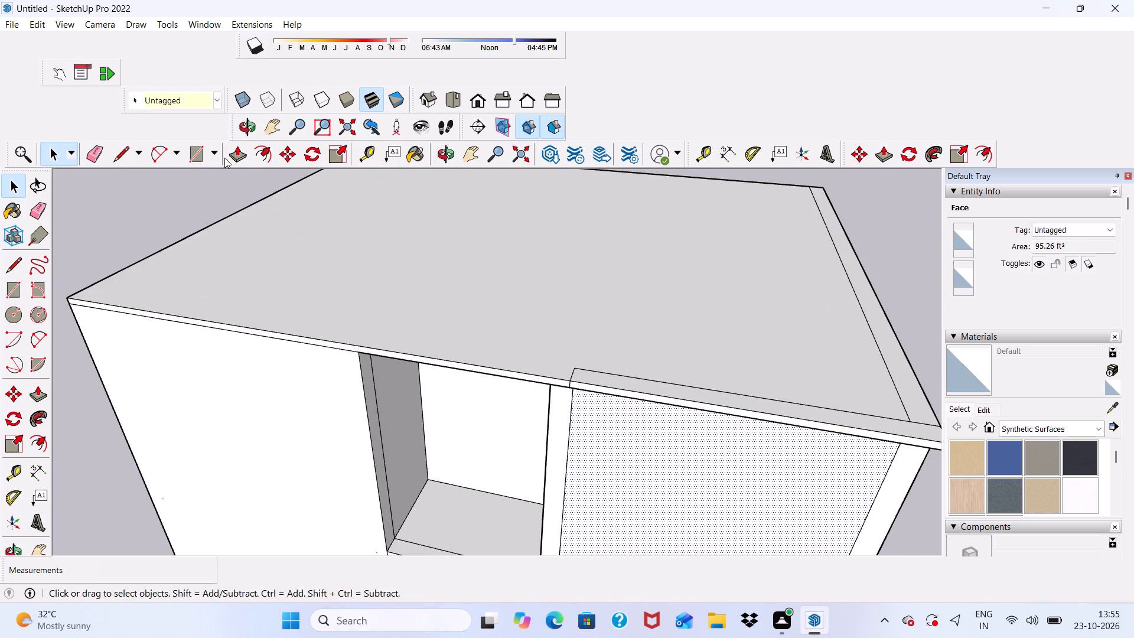
left_click(226, 152)
scroll(553, 338, "down", 4)
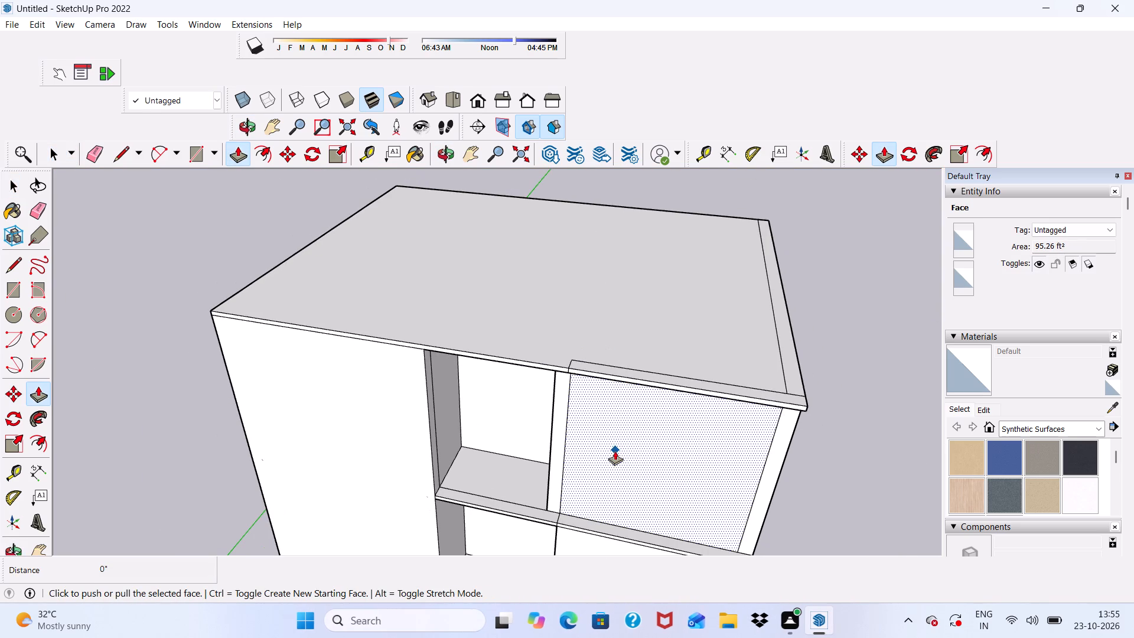
left_click(615, 451)
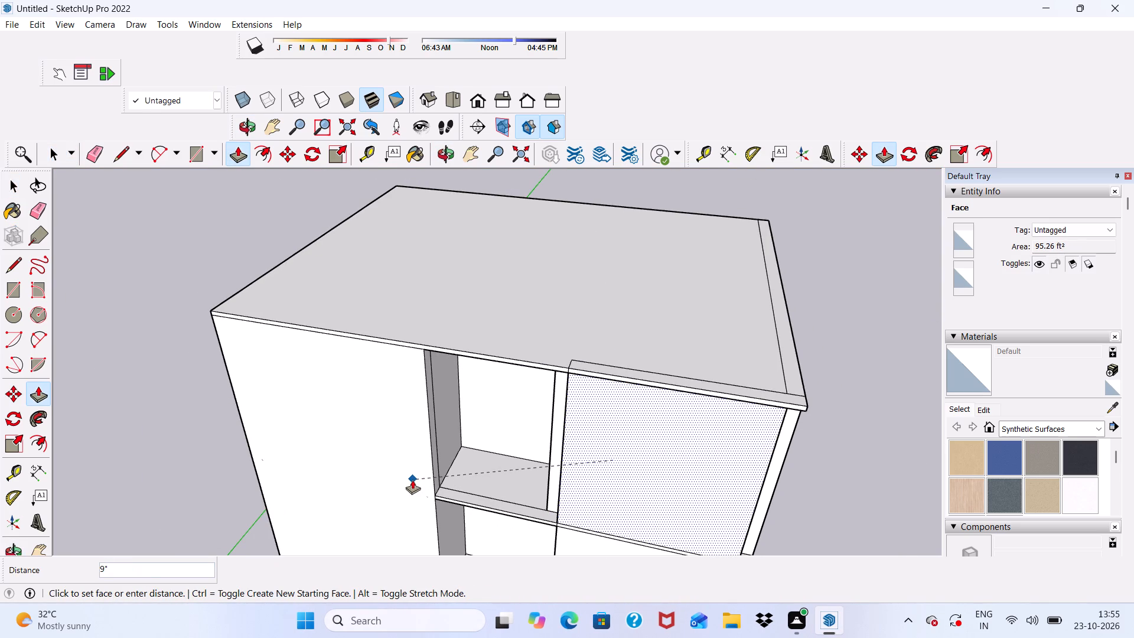
left_click(412, 480)
Push/Pull the narrow front wall end face between the upper opening and the right-hand room 9" forward.
scroll(418, 376, "down", 6)
middle_click_drag(444, 425, 619, 375)
scroll(577, 386, "up", 6)
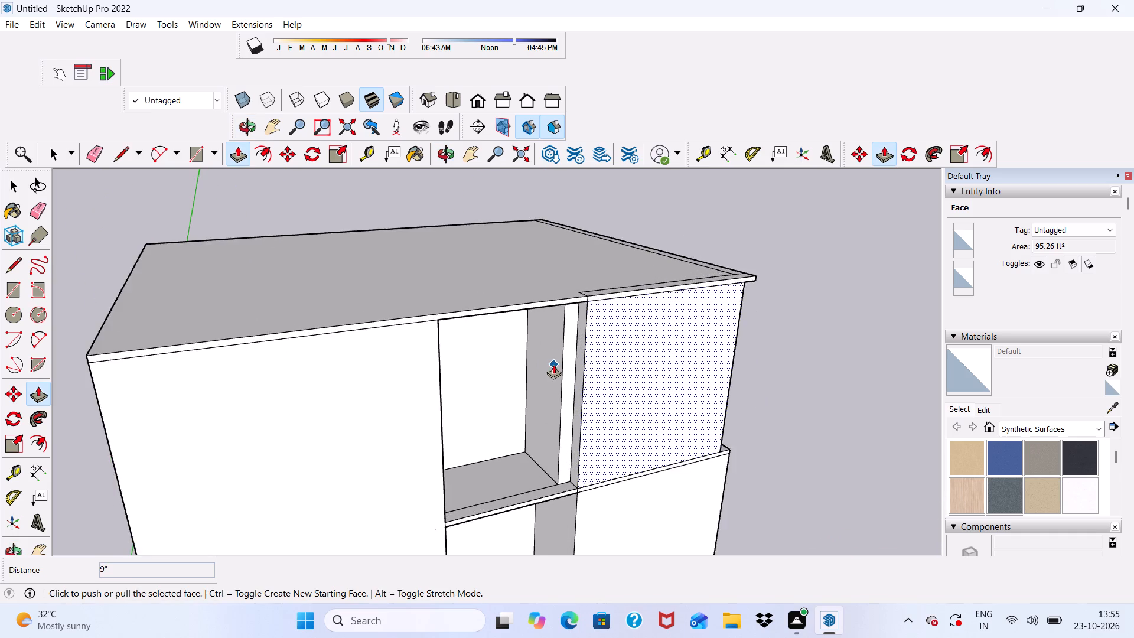
scroll(558, 368, "up", 4)
key("space")
scroll(659, 393, "up", 4)
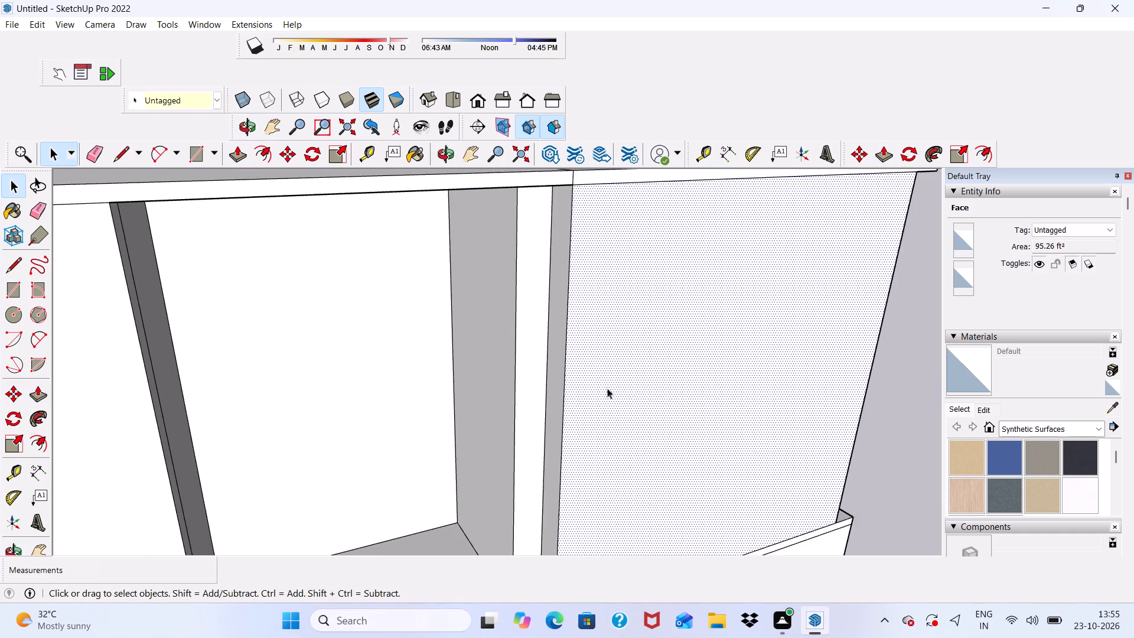
scroll(592, 388, "up", 4)
left_click(501, 351)
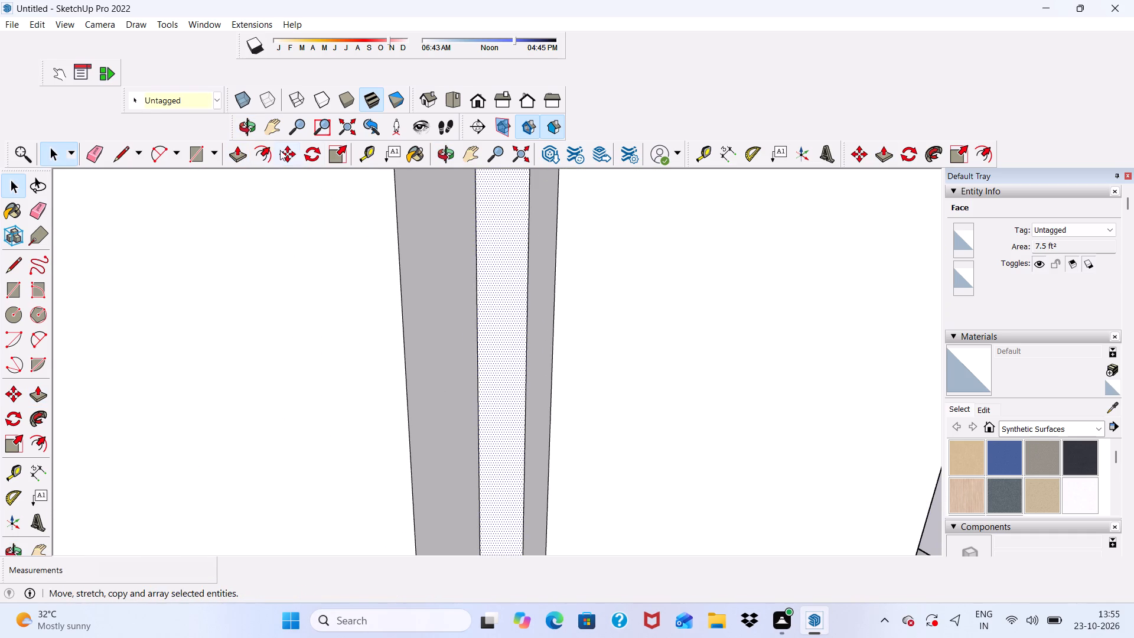
left_click(239, 151)
left_click(501, 305)
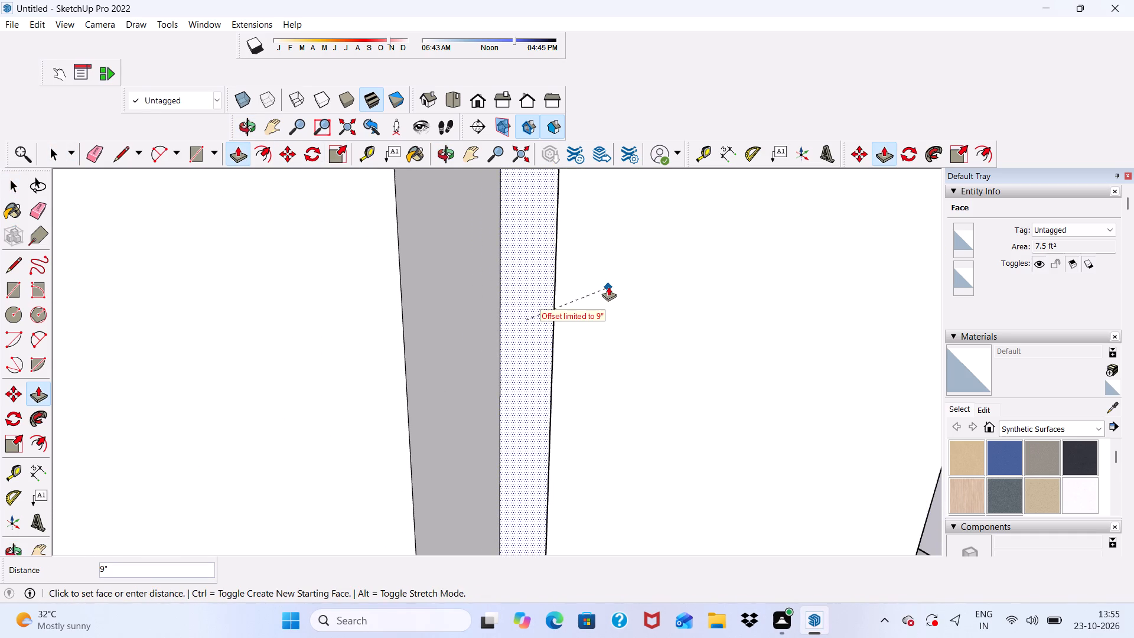
left_click(608, 287)
Push/Pull the right wall's narrow front end face 9" forward to fill the upper-storey corner notch.
scroll(543, 295, "down", 14)
middle_click_drag(702, 342, 417, 315)
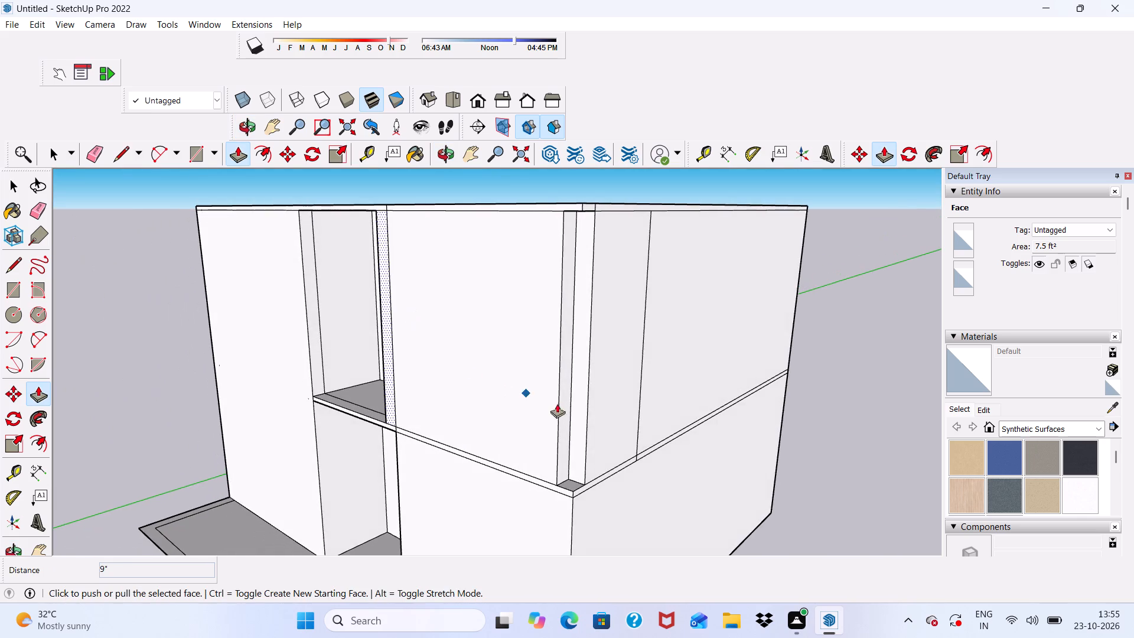
scroll(572, 432, "up", 4)
key("space")
left_click(572, 419)
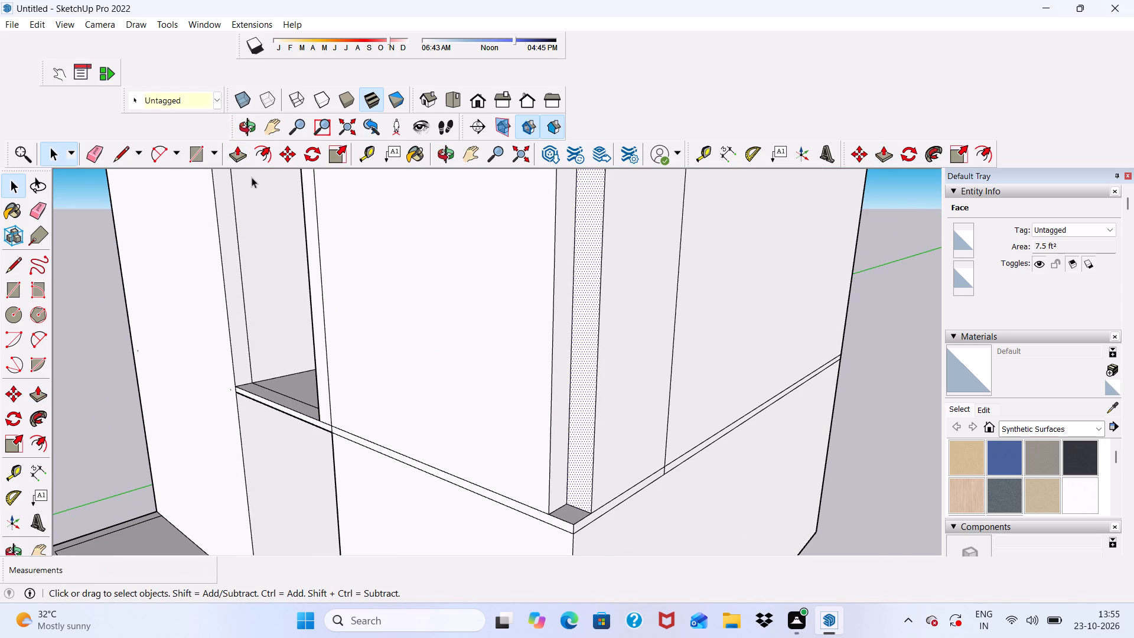
left_click(233, 149)
scroll(663, 452, "up", 2)
scroll(563, 384, "up", 2)
left_click(578, 377)
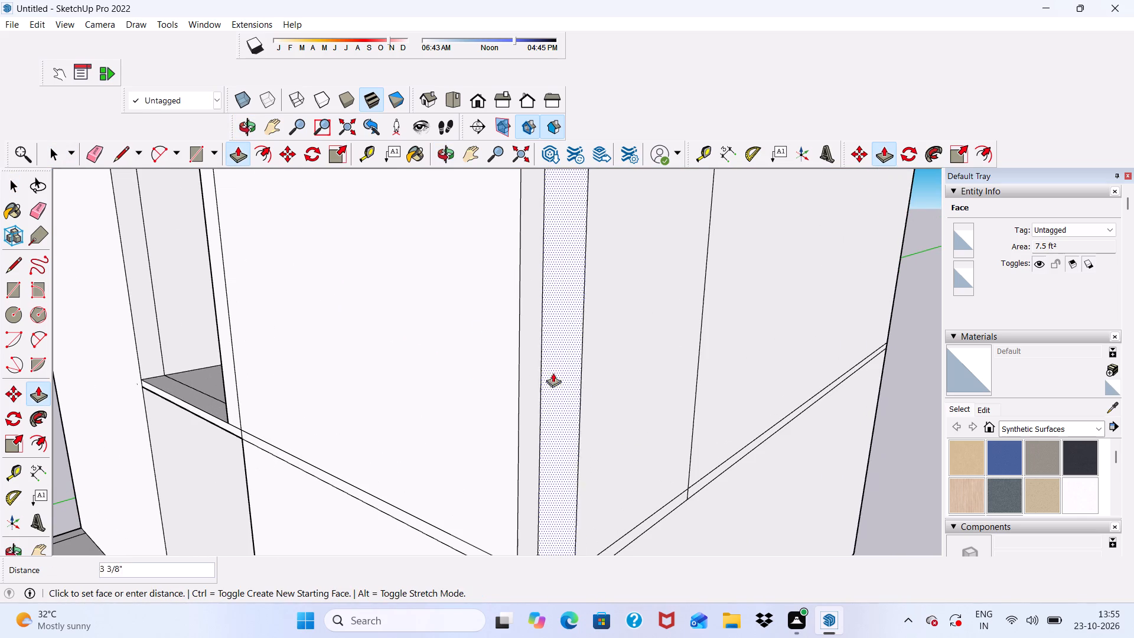
left_click(477, 321)
scroll(527, 351, "down", 13)
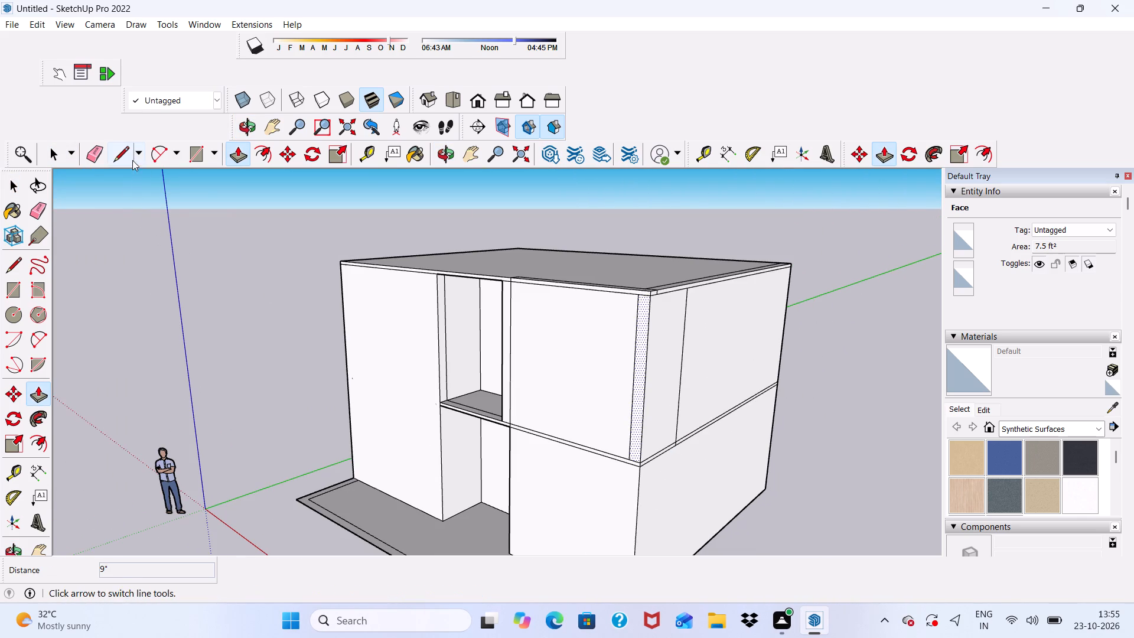
Erase the stray vertical seam lines on the upper storey's right wall and on the front wall right of the opening.
left_click(88, 162)
left_click_drag(681, 354, 690, 378)
scroll(609, 309, "up", 5)
scroll(628, 306, "down", 1)
left_click_drag(654, 318, 657, 363)
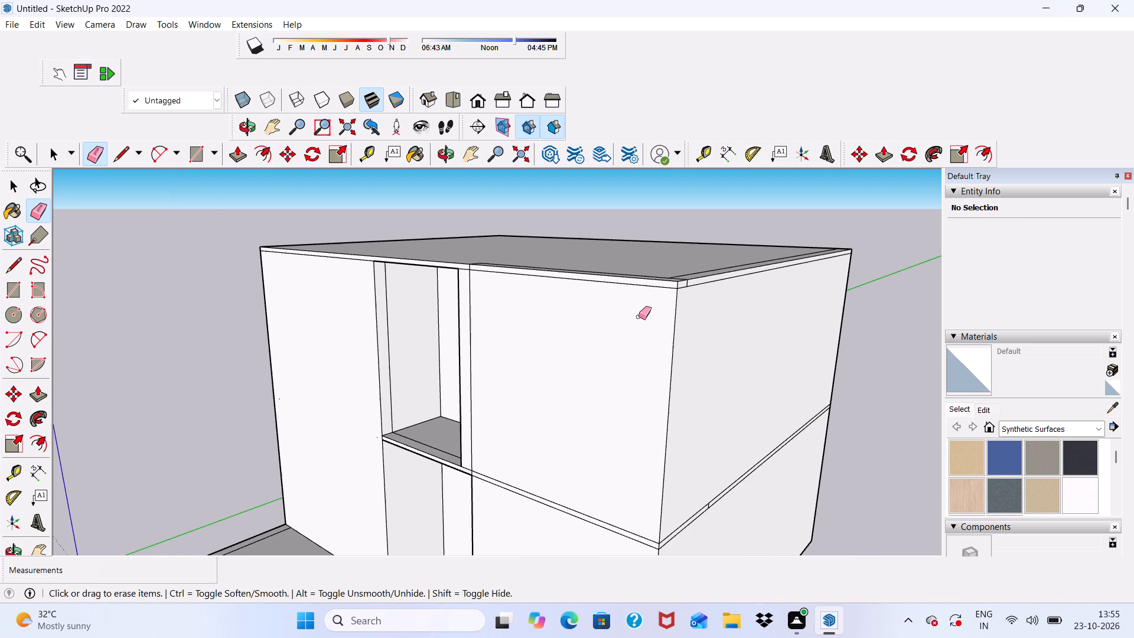
scroll(638, 317, "down", 6)
middle_click_drag(521, 393, 638, 399)
scroll(620, 367, "up", 6)
scroll(549, 263, "up", 2)
left_click_drag(566, 250, 577, 311)
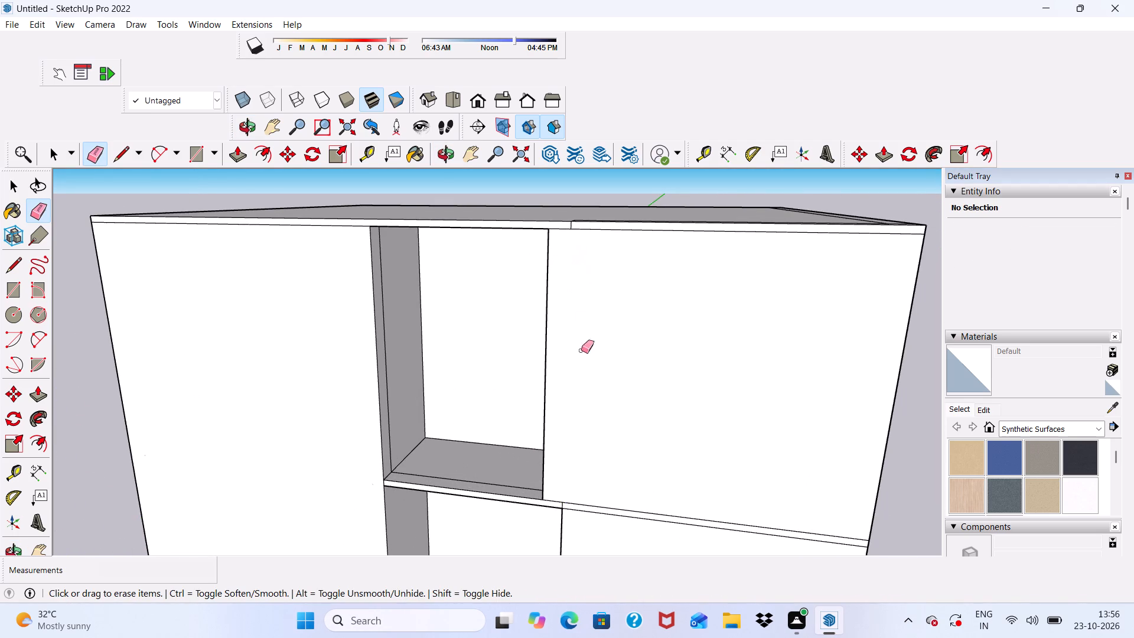
Erase the short end lines on the roof slab's front edge and the long leftover line parallel to it on the roof.
scroll(585, 371, "down", 11)
scroll(646, 297, "up", 6)
scroll(636, 284, "down", 3)
scroll(565, 390, "up", 14)
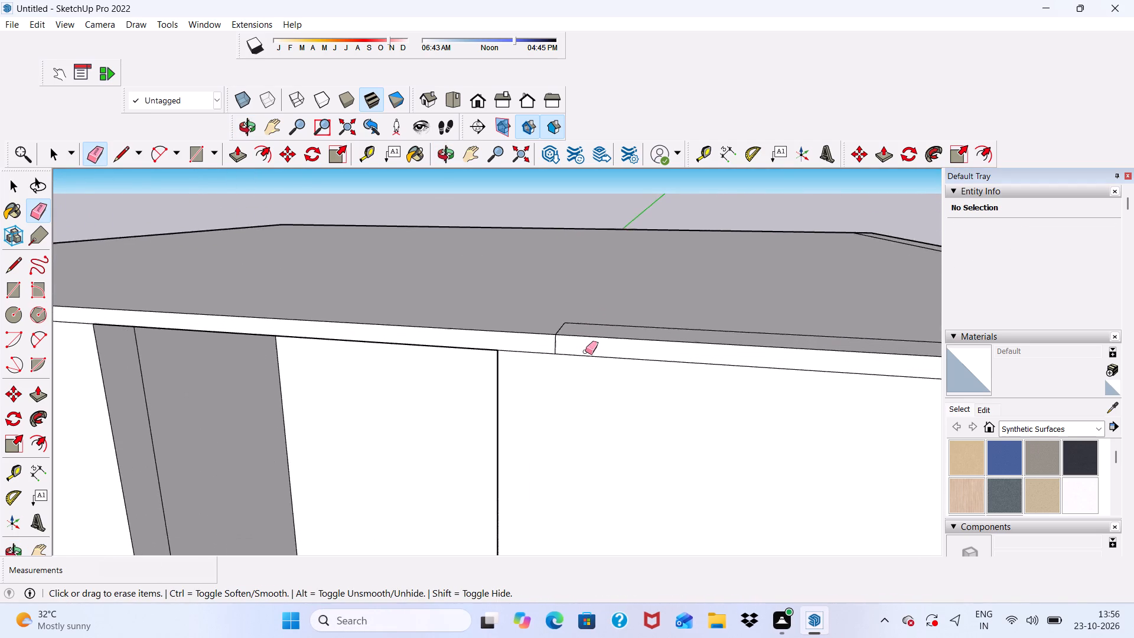
scroll(585, 351, "up", 6)
left_click(554, 344)
left_click(560, 325)
left_click_drag(574, 309, 586, 310)
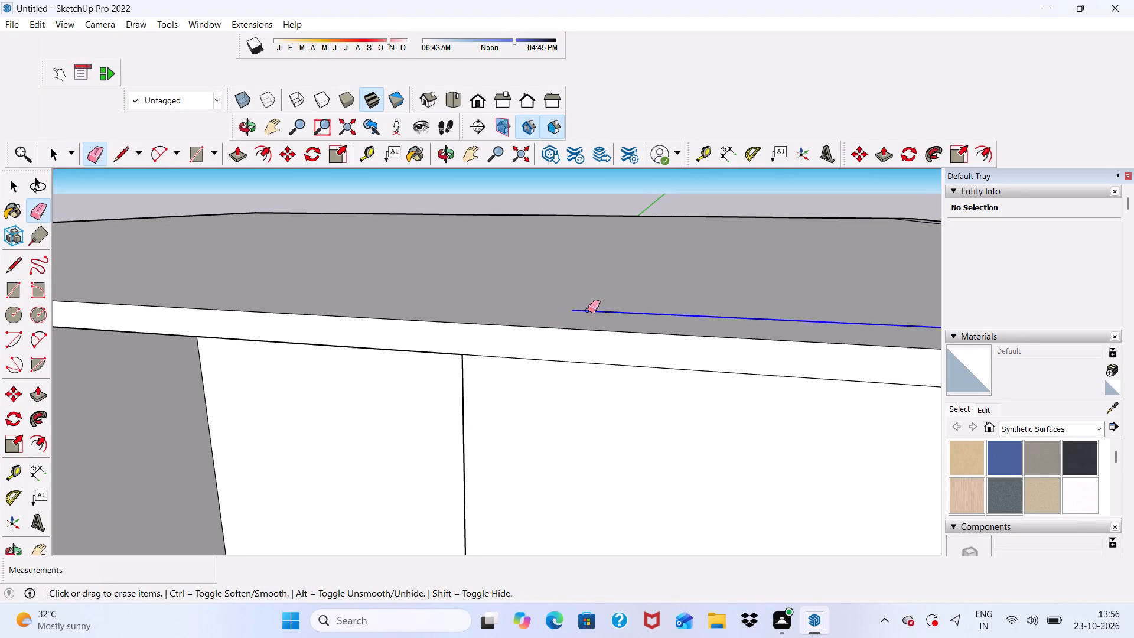
Erase the leftover wall outline on the roof surface along its right edge and at the front right corner.
scroll(555, 321, "down", 20)
scroll(555, 321, "down", 1)
scroll(672, 391, "up", 12)
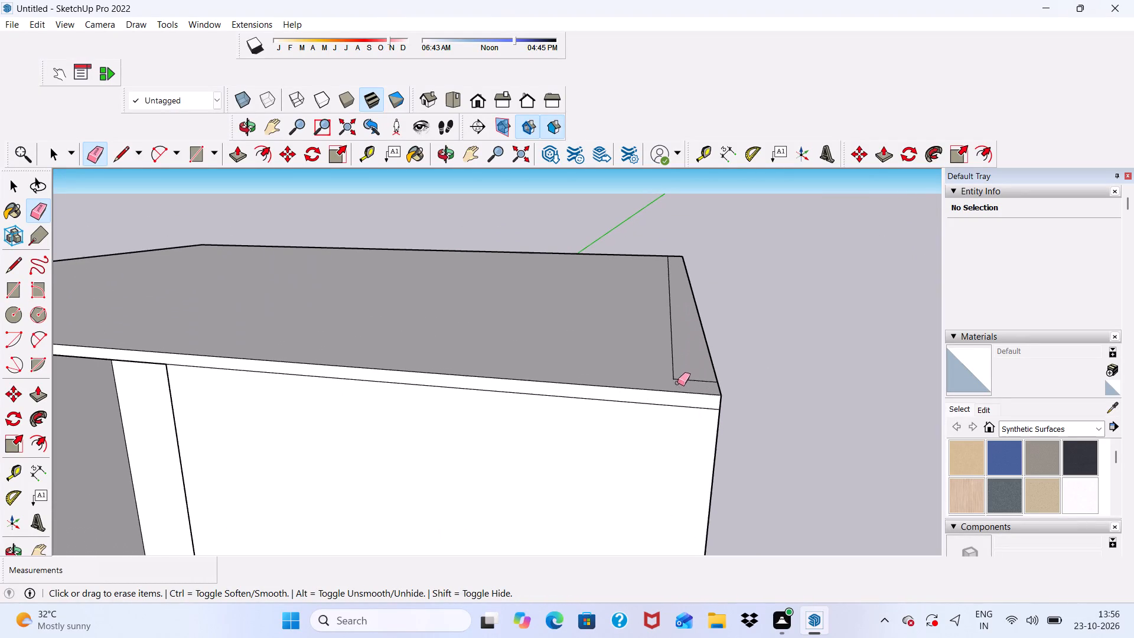
left_click(678, 375)
left_click(676, 364)
left_click(676, 373)
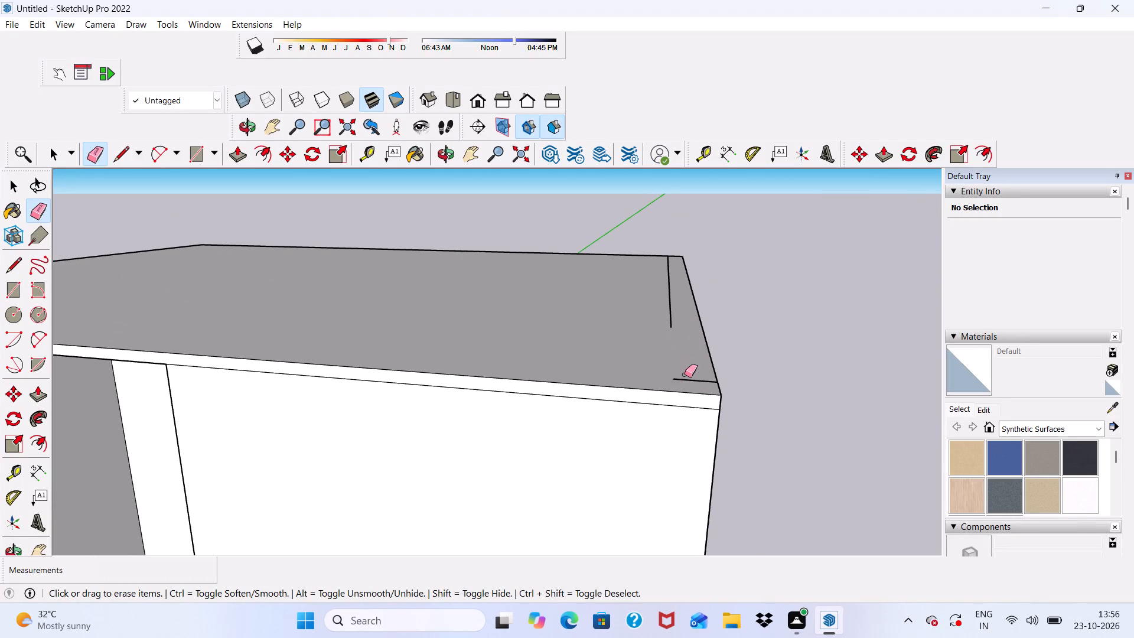
left_click_drag(685, 373, 692, 384)
left_click_drag(663, 288, 671, 301)
Erase the roof slab line and its short end stub along the top of the right side wall.
scroll(672, 342, "down", 4)
middle_click_drag(703, 439, 704, 441)
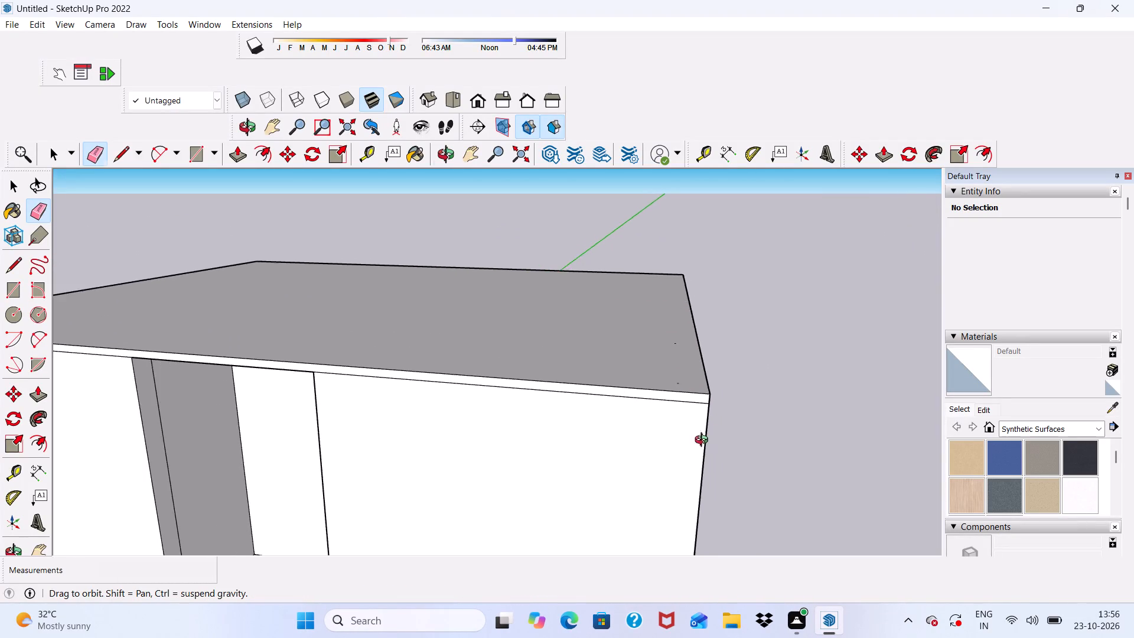
middle_click_drag(704, 441, 445, 382)
scroll(477, 359, "up", 5)
left_click_drag(477, 349, 475, 388)
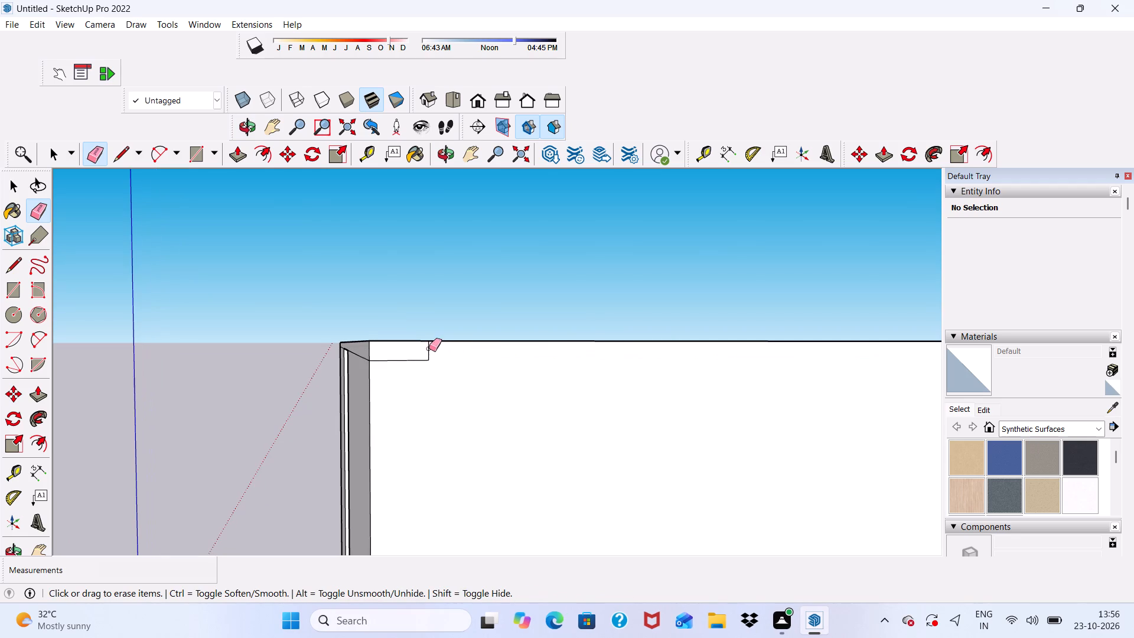
left_click_drag(427, 347, 418, 366)
left_click_drag(434, 354, 424, 356)
left_click(426, 349)
Erase the floor slab lines between the two storeys on the right side wall.
scroll(422, 380, "down", 20)
scroll(581, 474, "up", 3)
left_click_drag(569, 437, 581, 496)
left_click_drag(487, 458, 487, 494)
left_click_drag(494, 458, 493, 465)
left_click_drag(492, 441, 509, 487)
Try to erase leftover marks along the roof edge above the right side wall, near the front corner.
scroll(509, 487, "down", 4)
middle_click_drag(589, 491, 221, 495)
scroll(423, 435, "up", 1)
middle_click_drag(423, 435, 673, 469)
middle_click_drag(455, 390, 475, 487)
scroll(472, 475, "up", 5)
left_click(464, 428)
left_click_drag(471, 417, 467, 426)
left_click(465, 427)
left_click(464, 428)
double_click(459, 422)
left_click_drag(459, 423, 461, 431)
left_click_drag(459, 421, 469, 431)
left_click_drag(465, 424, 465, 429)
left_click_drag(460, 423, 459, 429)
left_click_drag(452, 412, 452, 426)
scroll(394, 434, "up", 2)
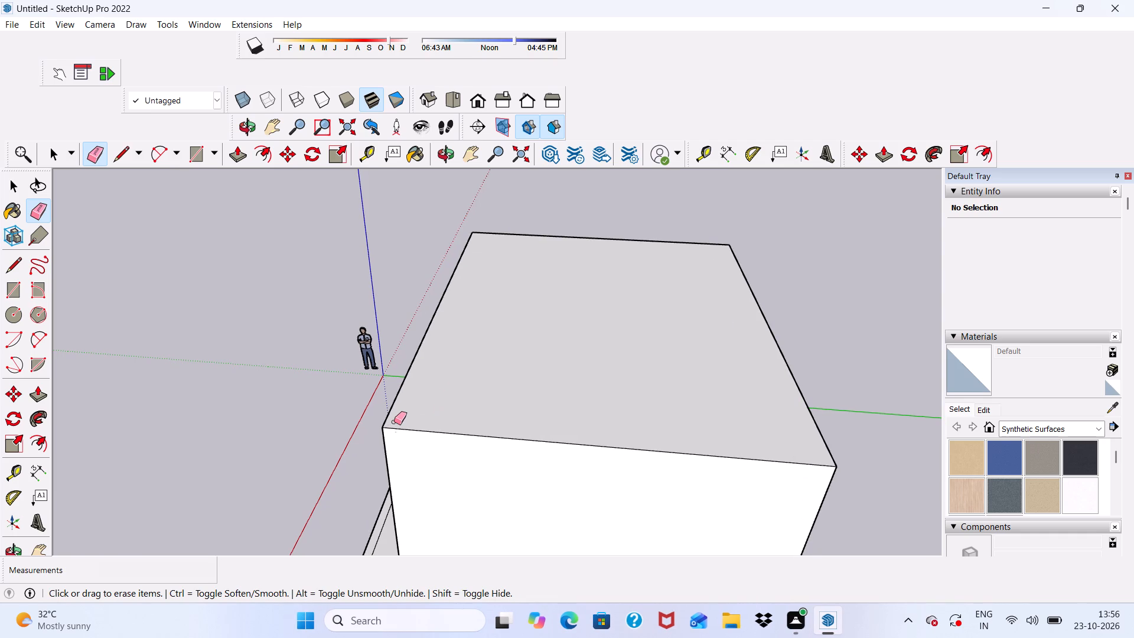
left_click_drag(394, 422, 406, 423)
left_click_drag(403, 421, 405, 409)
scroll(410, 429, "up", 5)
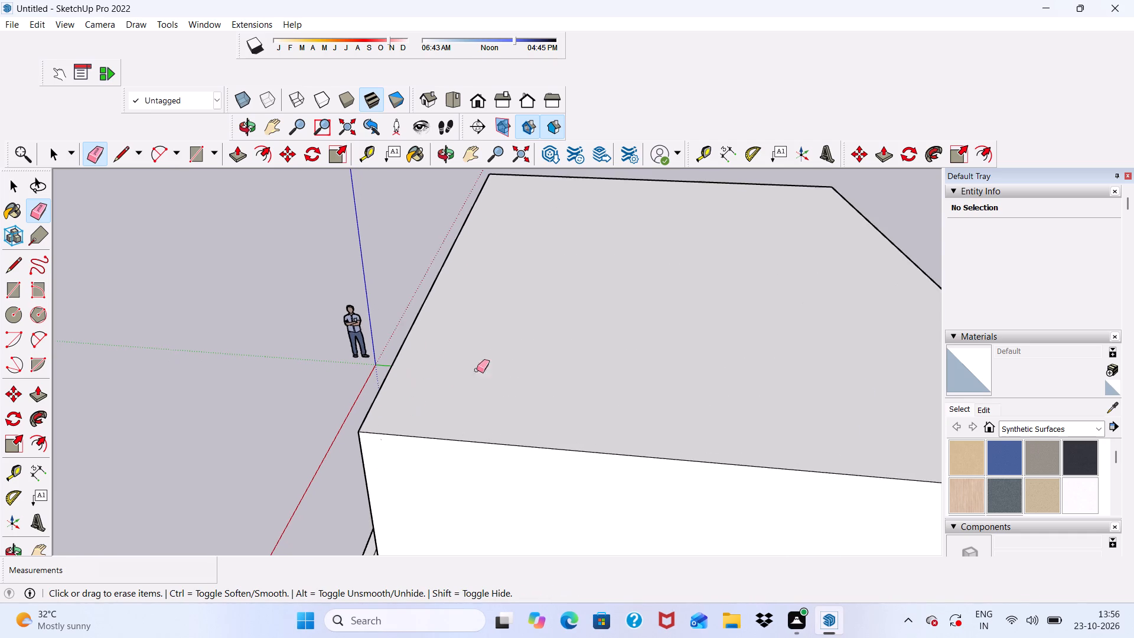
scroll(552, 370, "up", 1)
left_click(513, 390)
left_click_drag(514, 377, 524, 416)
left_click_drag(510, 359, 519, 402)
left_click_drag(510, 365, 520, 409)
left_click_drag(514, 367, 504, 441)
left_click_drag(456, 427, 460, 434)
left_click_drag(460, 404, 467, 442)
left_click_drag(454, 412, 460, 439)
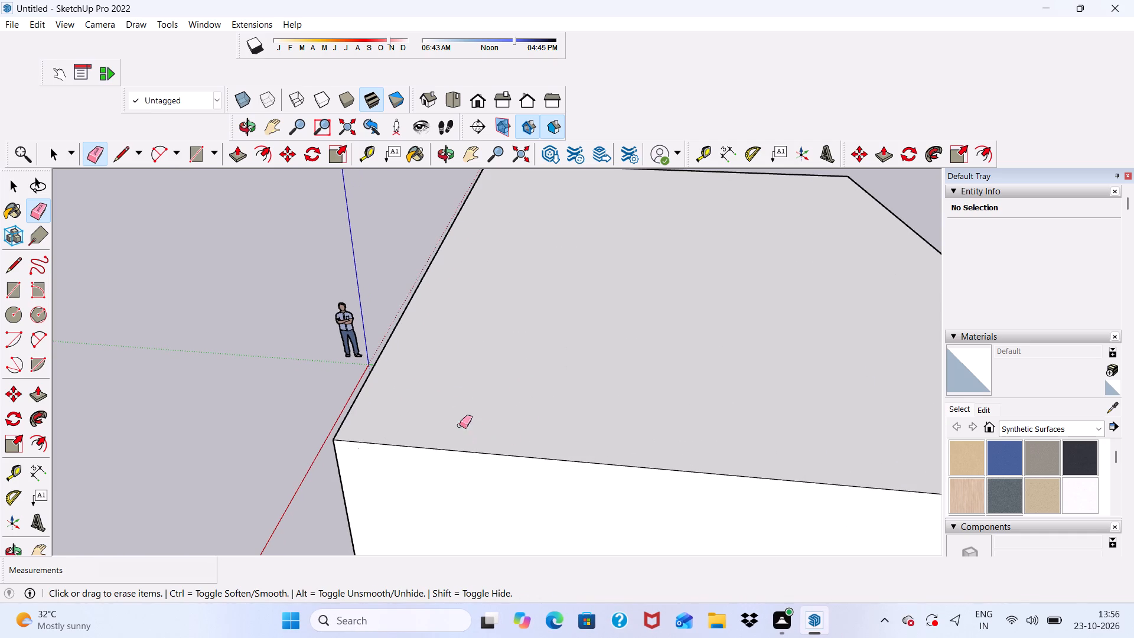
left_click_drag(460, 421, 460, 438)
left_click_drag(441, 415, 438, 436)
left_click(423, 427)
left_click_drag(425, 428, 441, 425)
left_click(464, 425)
Draw a 4' by 7' door rectangle at floor level on the recessed back wall of the ground-floor front opening.
scroll(476, 320, "down", 7)
middle_click_drag(452, 487, 776, 351)
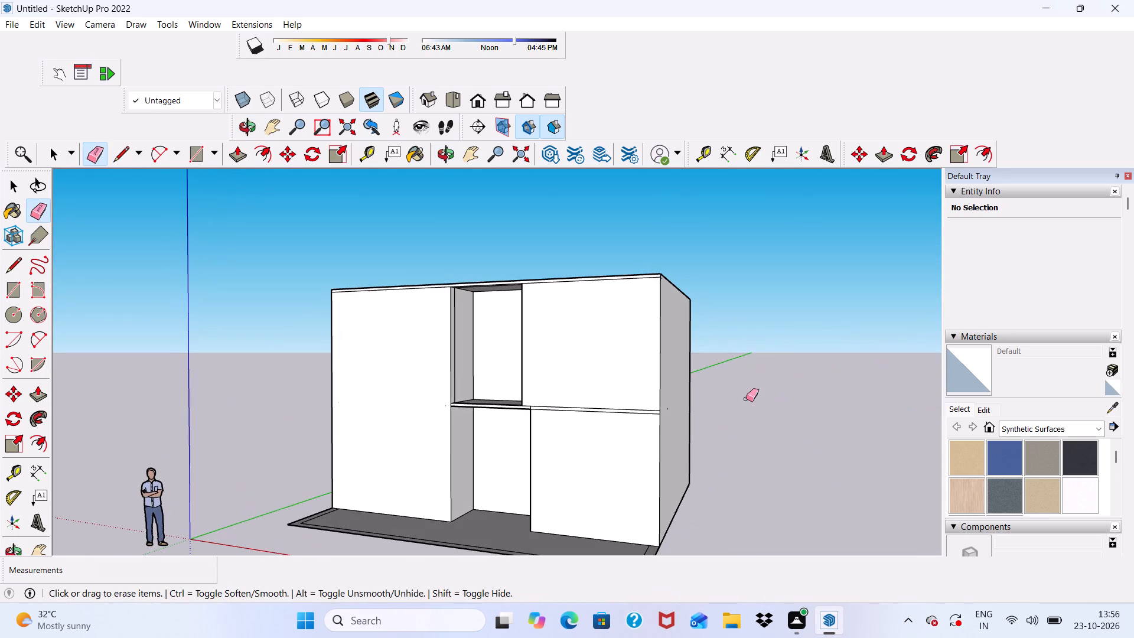
scroll(556, 422, "up", 4)
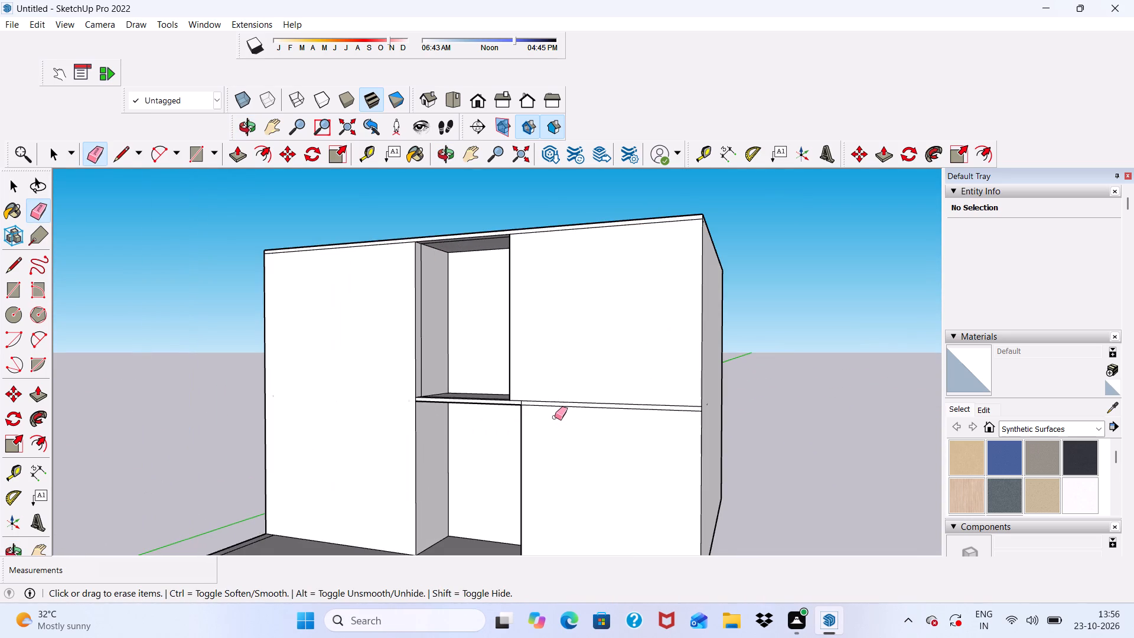
middle_click_drag(555, 417, 680, 455)
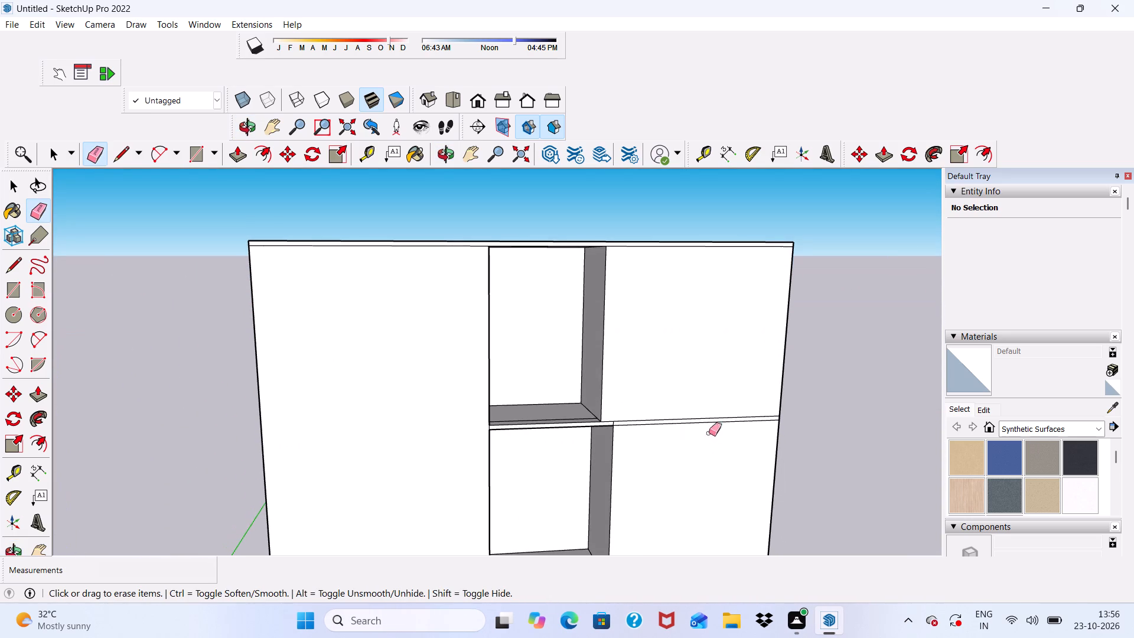
key("space")
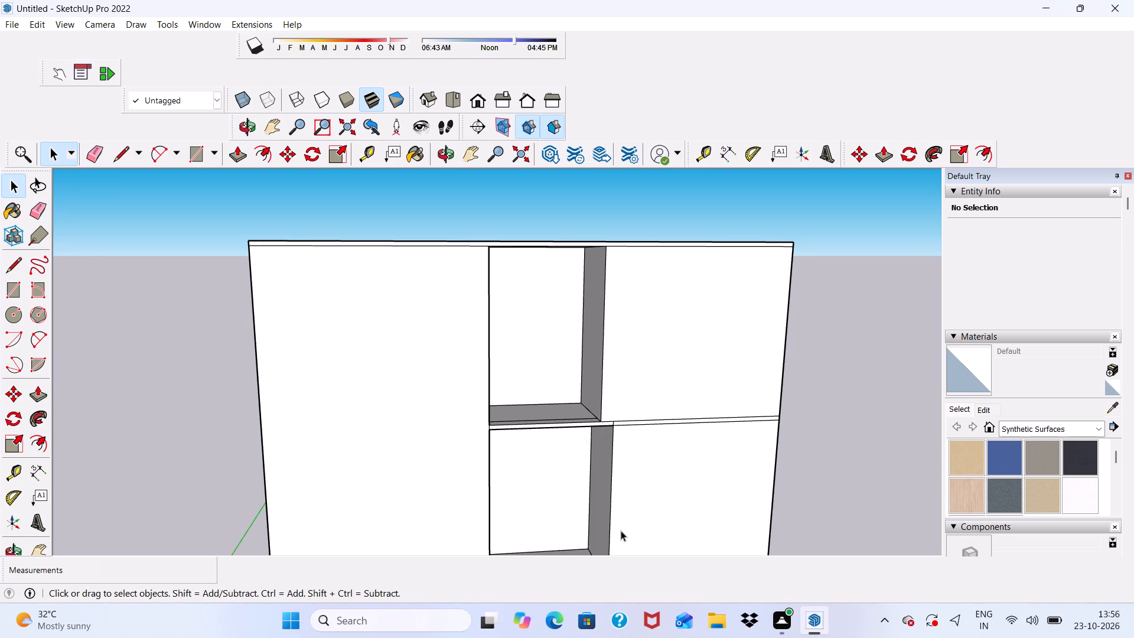
scroll(614, 515, "down", 6)
scroll(533, 497, "up", 4)
scroll(511, 477, "down", 3)
middle_click_drag(587, 525, 555, 435)
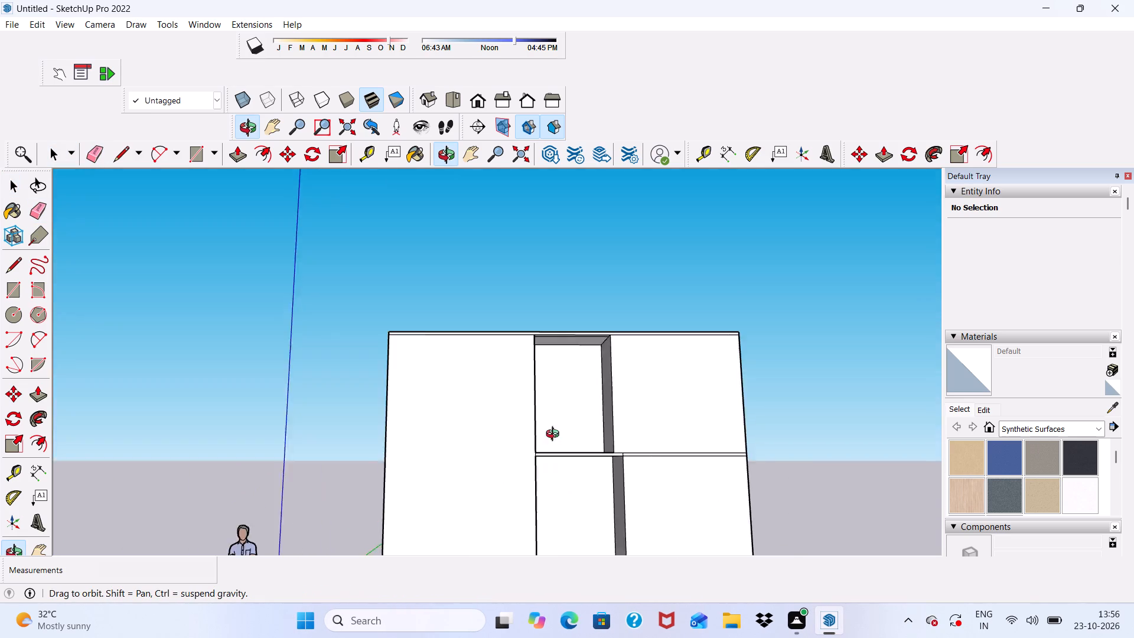
middle_click_drag(555, 435, 536, 455)
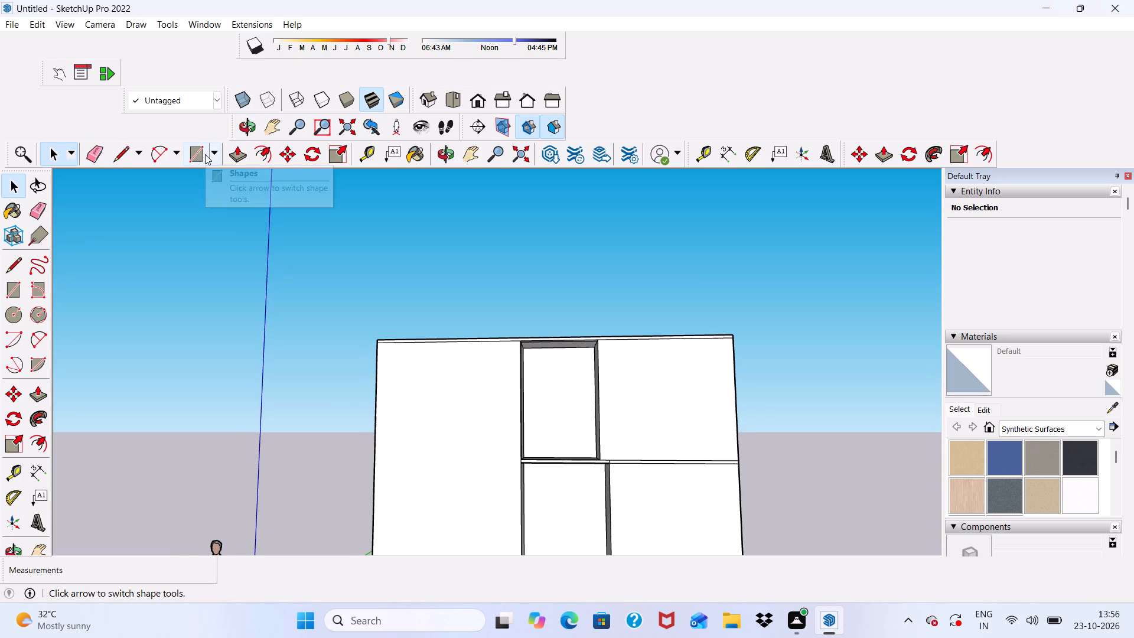
left_click(197, 151)
scroll(325, 229, "down", 6)
scroll(467, 504, "up", 14)
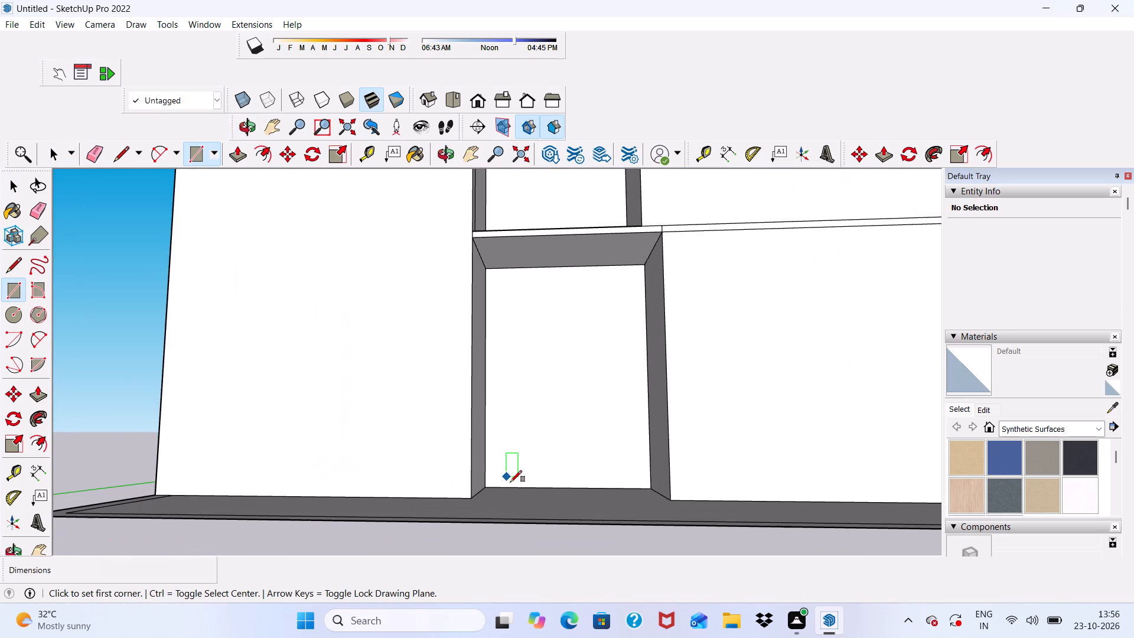
left_click(503, 486)
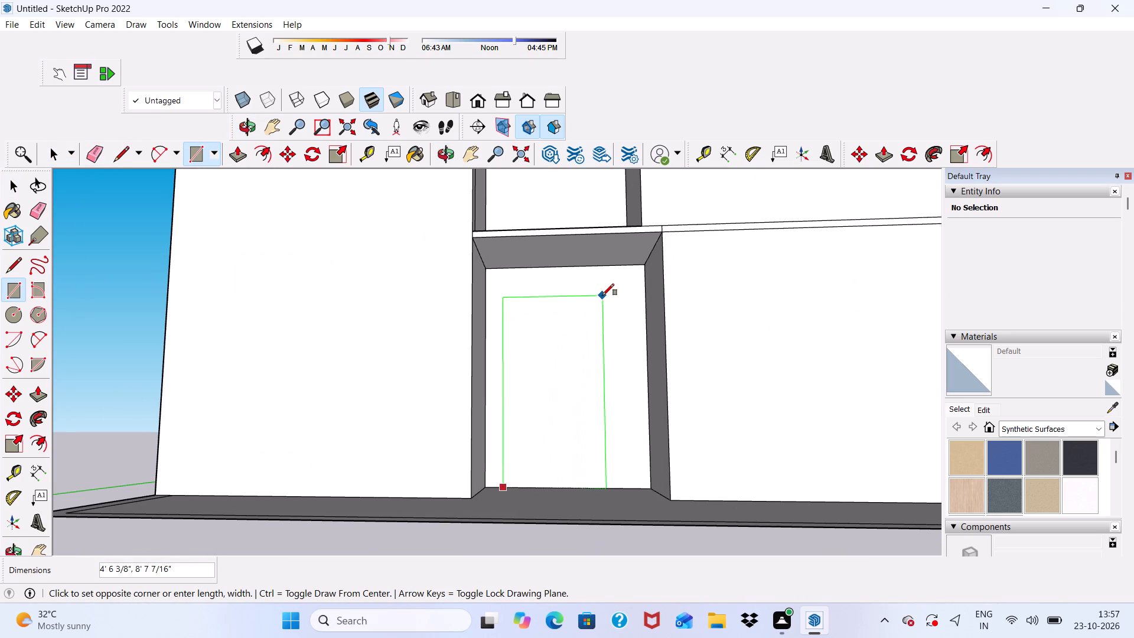
type("4',7'")
key("Return")
key("space")
Push/Pull the door rectangle 3" outward from the recessed wall.
scroll(637, 386, "up", 4)
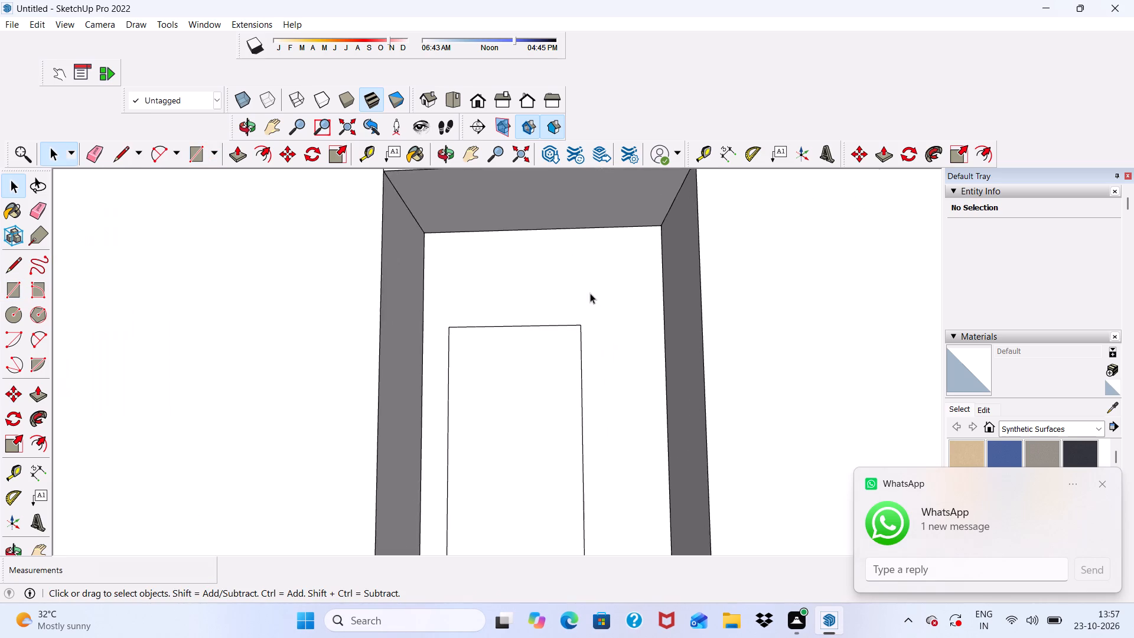
scroll(562, 298, "down", 4)
scroll(534, 383, "up", 5)
left_click(529, 380)
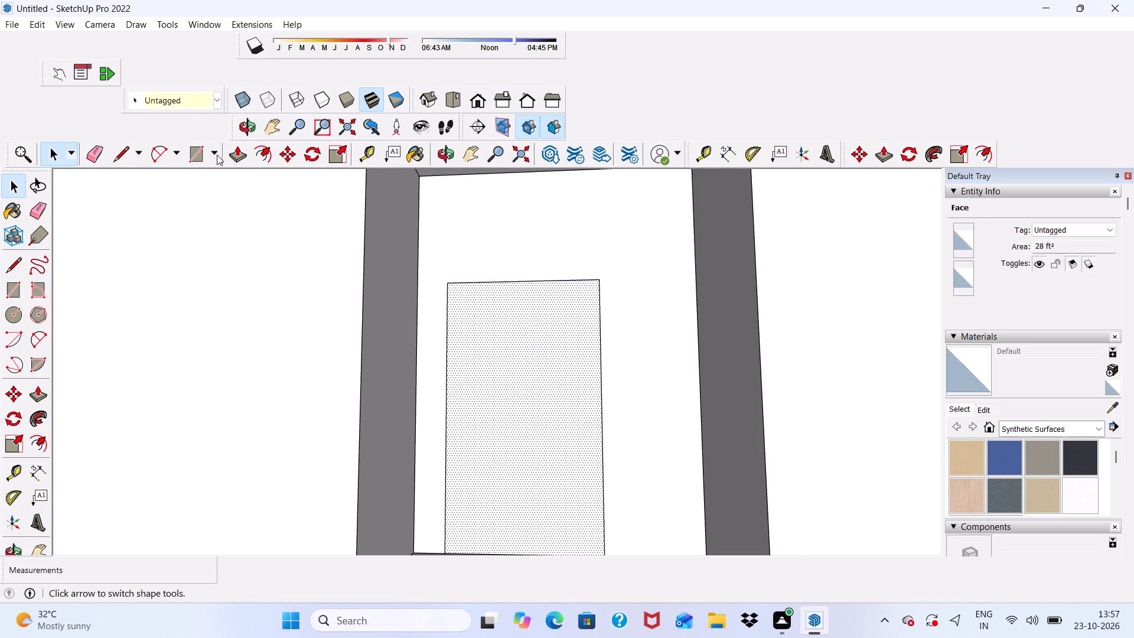
left_click(232, 154)
left_click(545, 392)
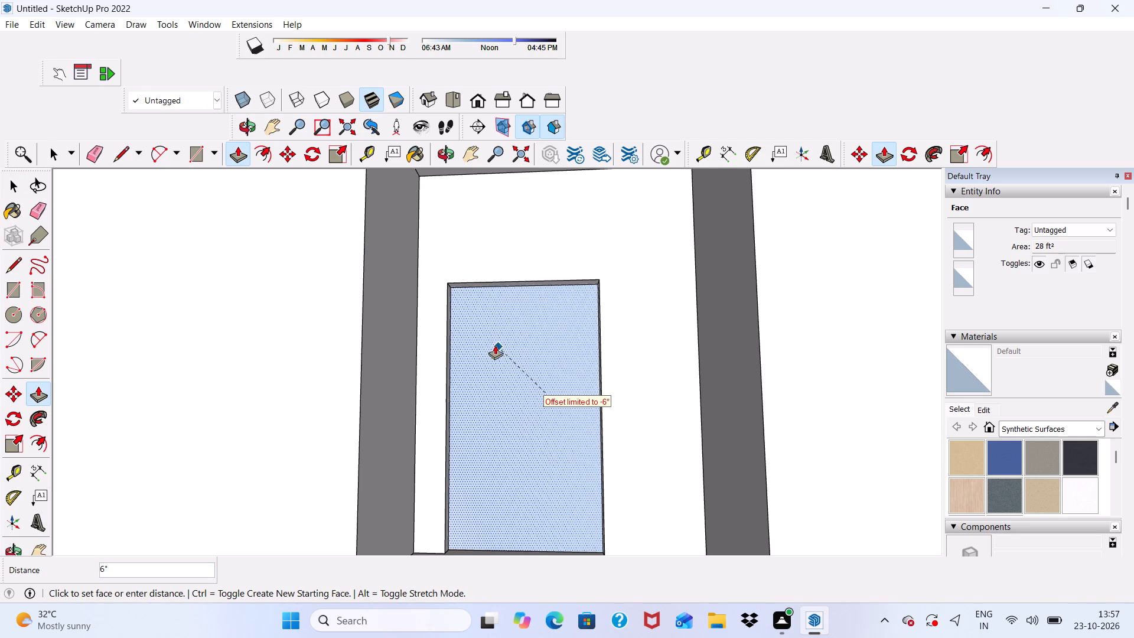
scroll(500, 314, "down", 8)
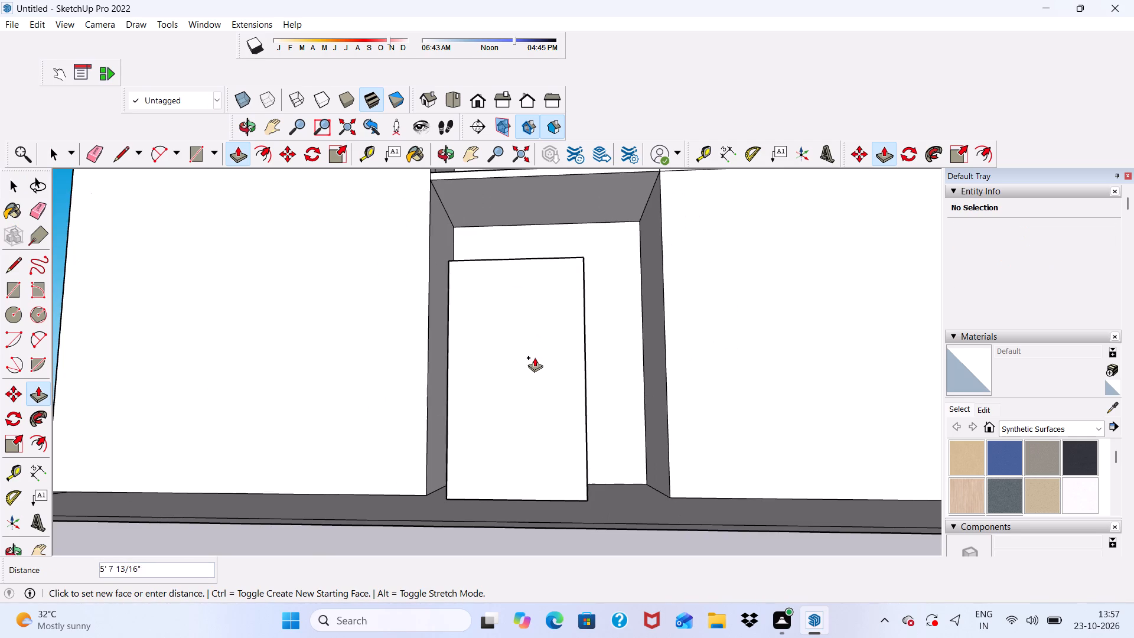
type("3\"")
key("Return")
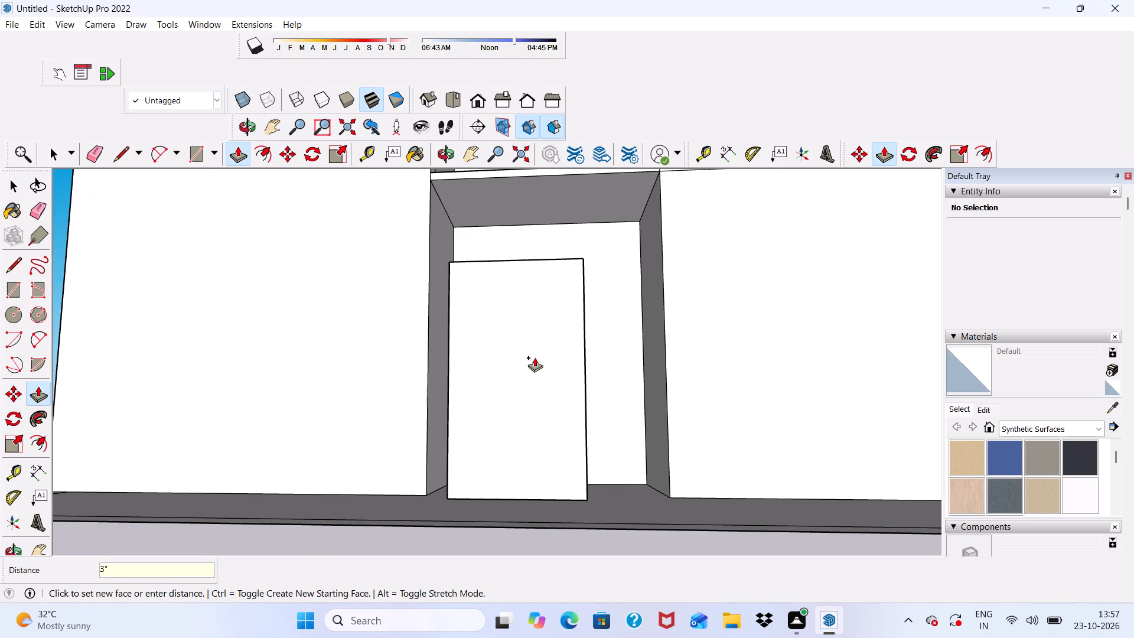
key("space")
Draw a full-width rectangular strip about 3 7/8" high across the top of the door's front face.
scroll(535, 357, "up", 7)
scroll(548, 302, "down", 9)
middle_click_drag(550, 311, 558, 418)
scroll(558, 418, "up", 1)
left_click(197, 157)
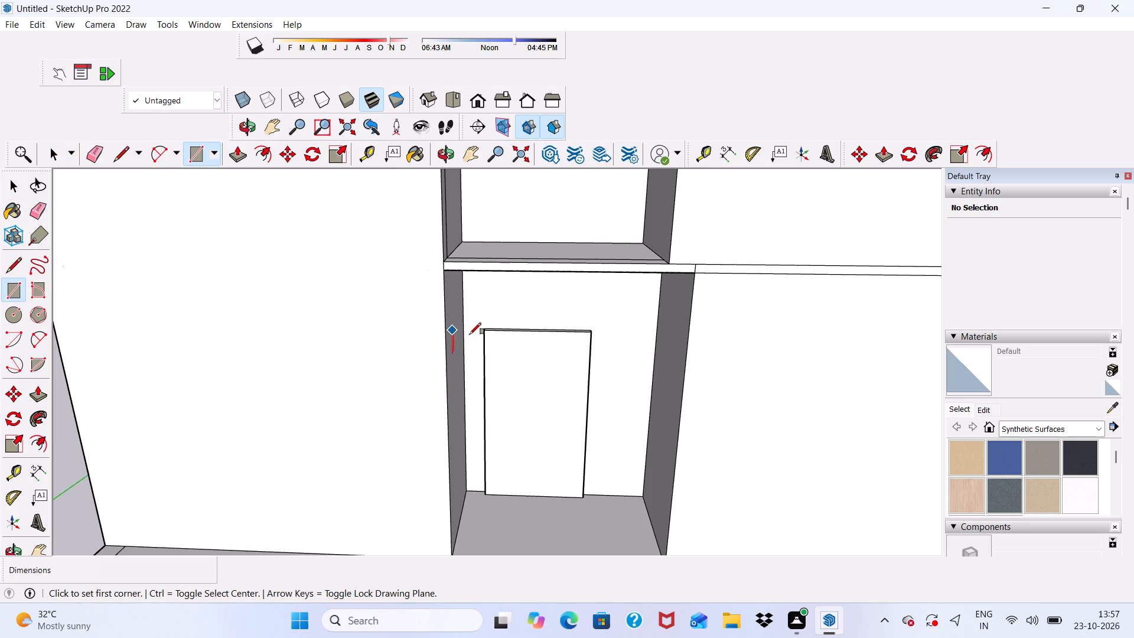
scroll(470, 334, "up", 10)
left_click(502, 315)
scroll(530, 366, "down", 2)
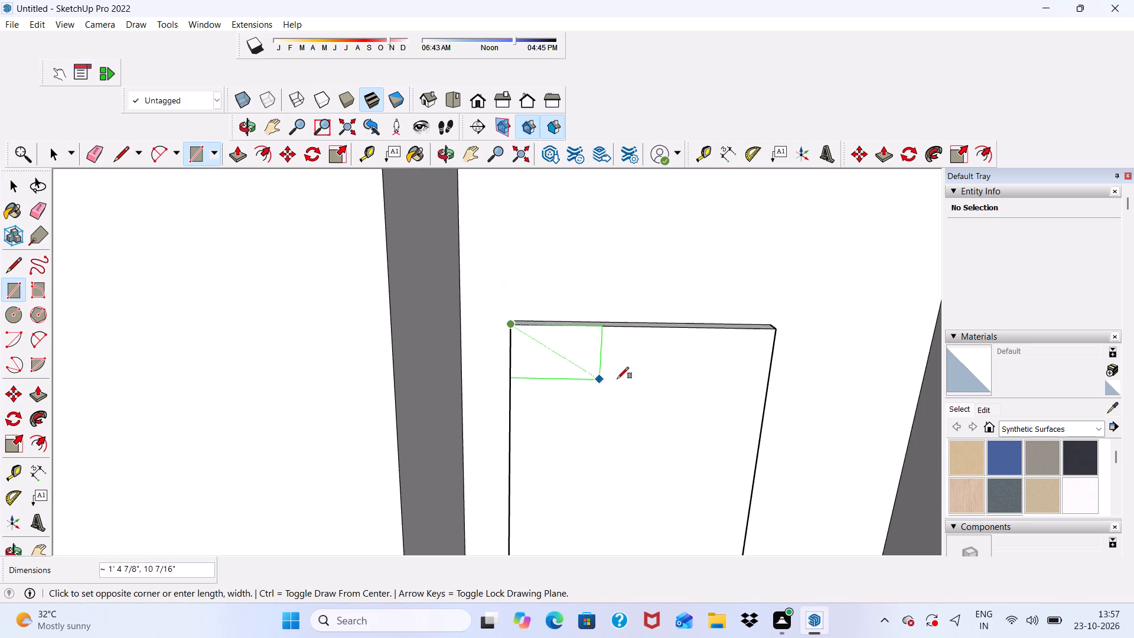
scroll(771, 358, "up", 4)
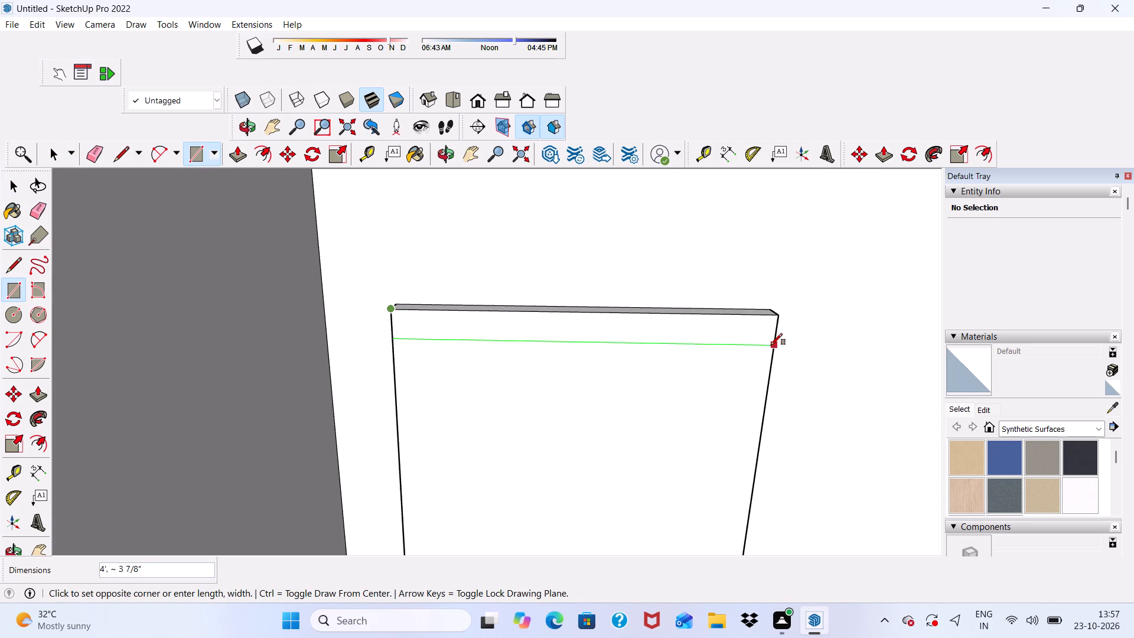
left_click(771, 345)
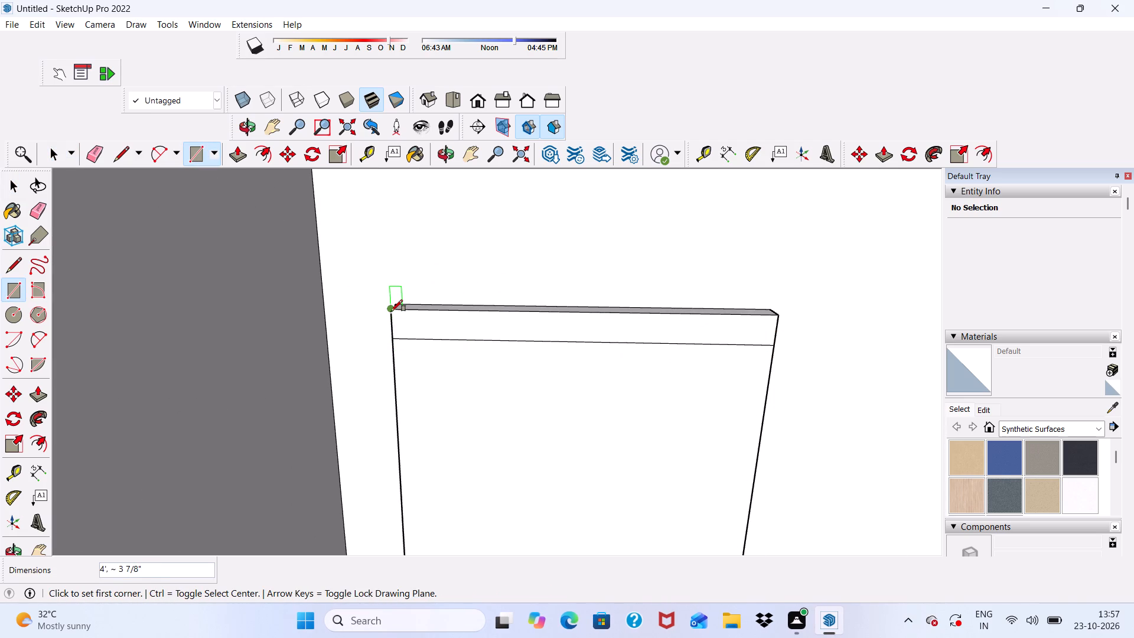
Draw a full-height rectangular strip about 5 1/4" wide along the left edge of the door's front face.
left_click(391, 311)
scroll(470, 302, "down", 11)
scroll(481, 458, "up", 5)
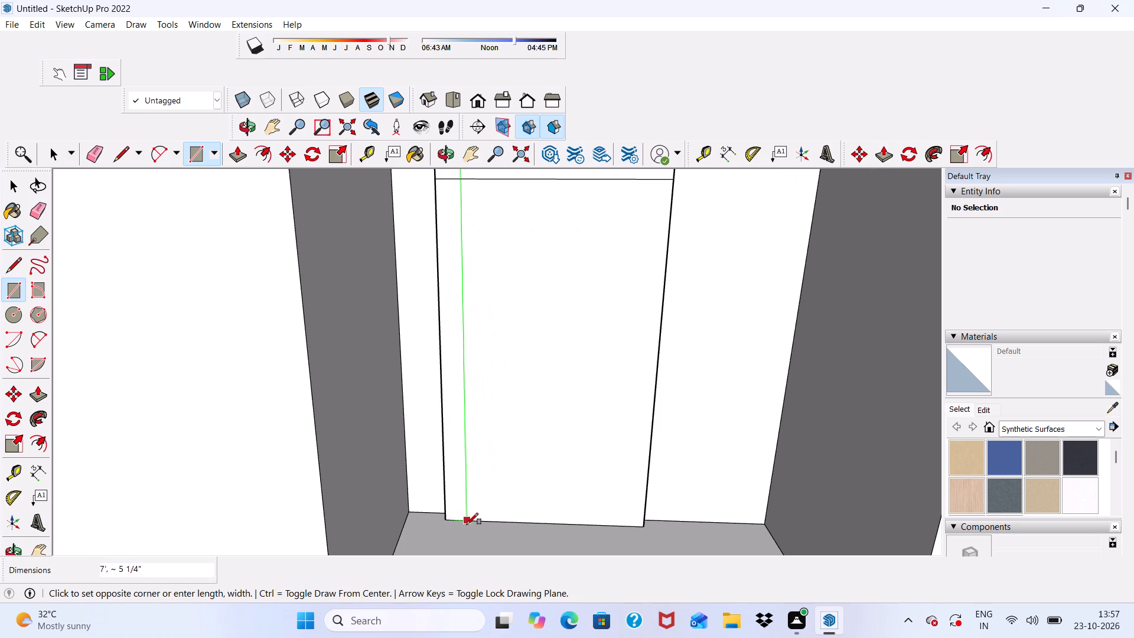
scroll(467, 525, "up", 2)
left_click(465, 519)
Draw a full-height rectangular strip about 4 5/16" wide along the right edge of the door's front face.
scroll(468, 509, "down", 6)
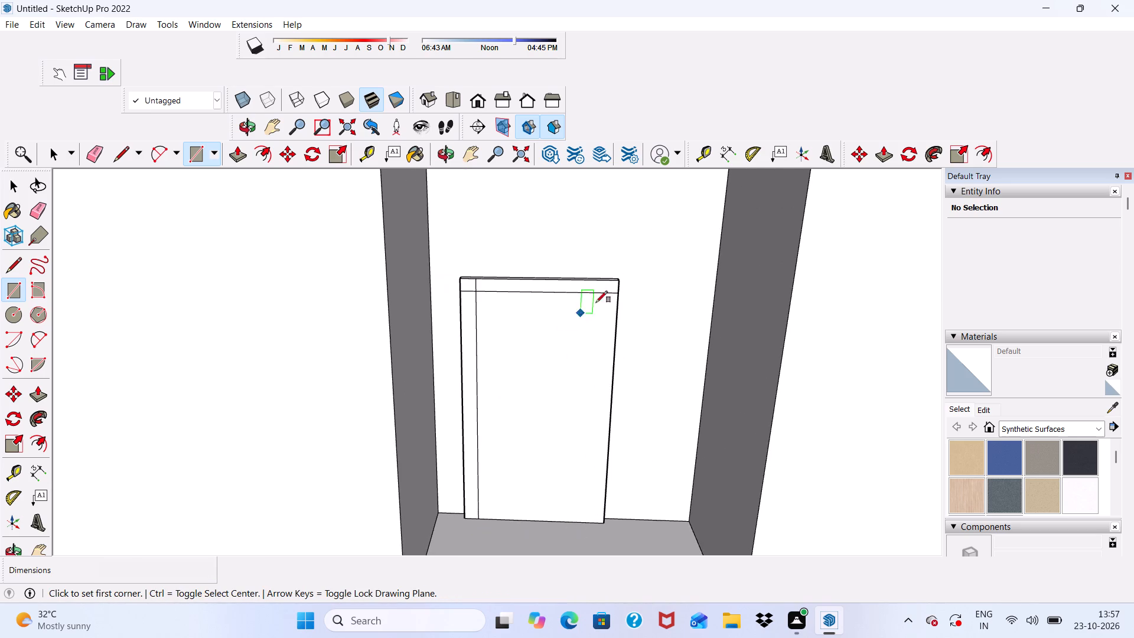
scroll(621, 276, "up", 4)
left_click(614, 284)
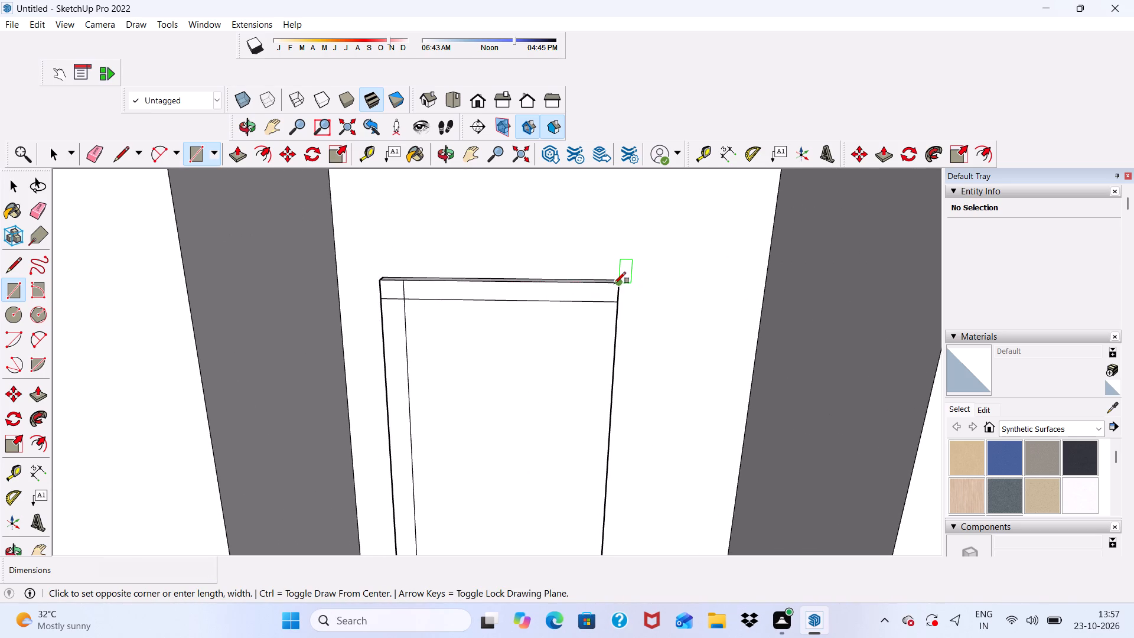
scroll(521, 327, "down", 9)
scroll(539, 421, "up", 5)
scroll(565, 506, "up", 5)
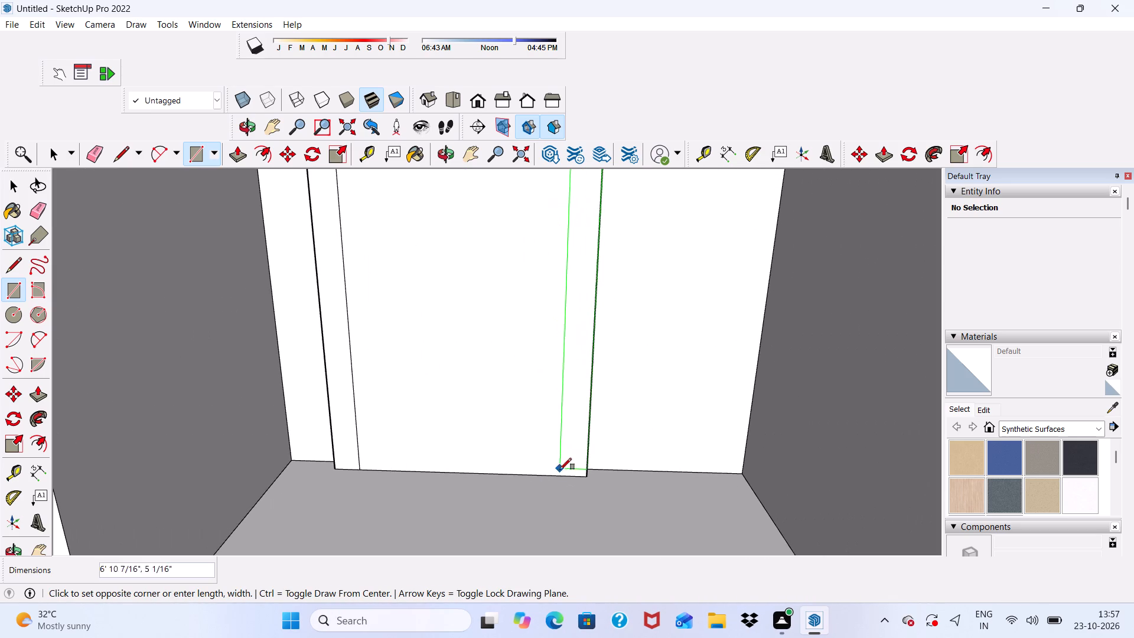
left_click(563, 474)
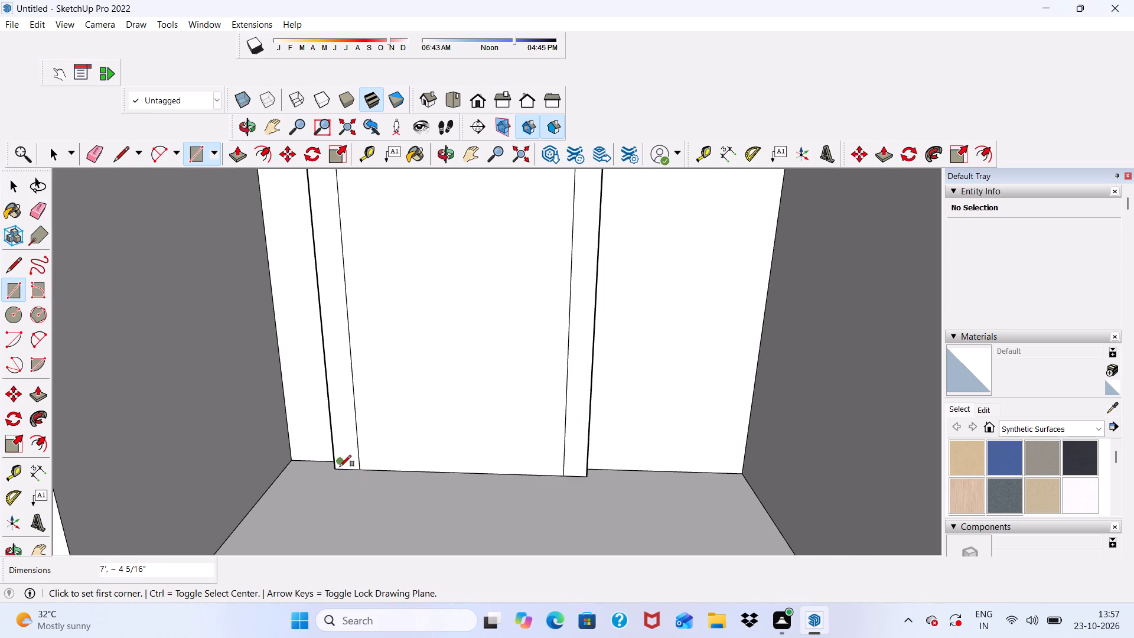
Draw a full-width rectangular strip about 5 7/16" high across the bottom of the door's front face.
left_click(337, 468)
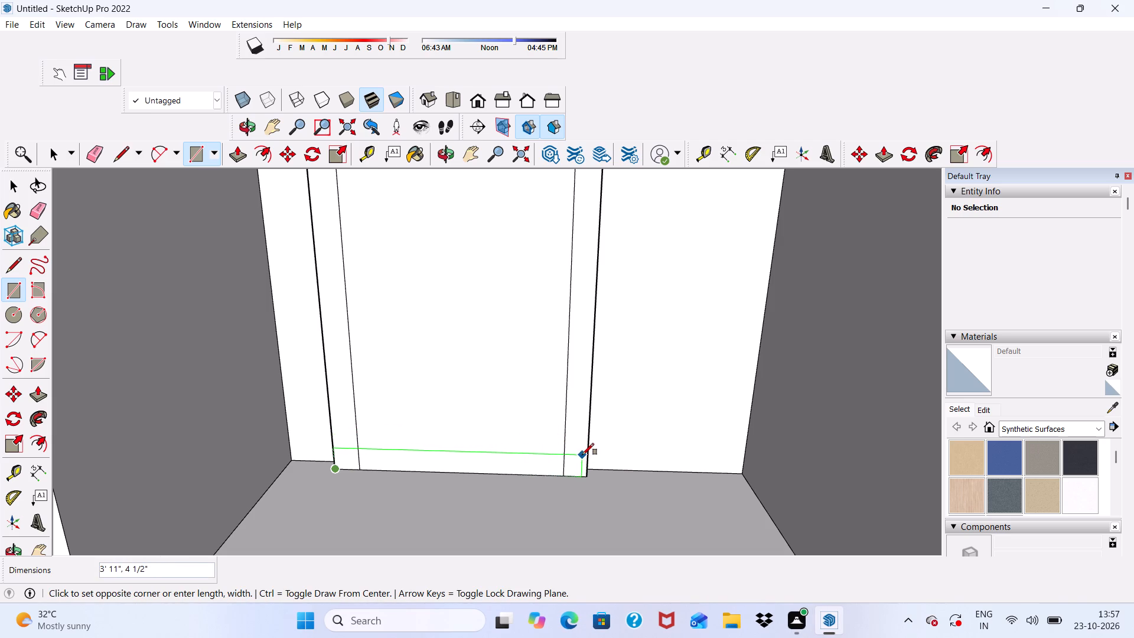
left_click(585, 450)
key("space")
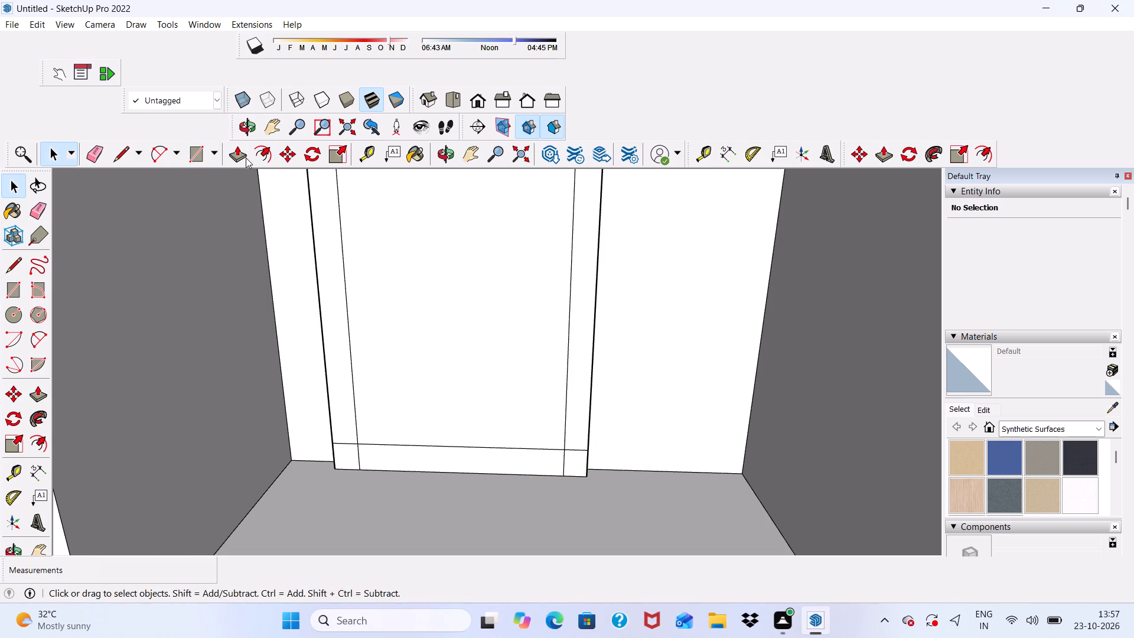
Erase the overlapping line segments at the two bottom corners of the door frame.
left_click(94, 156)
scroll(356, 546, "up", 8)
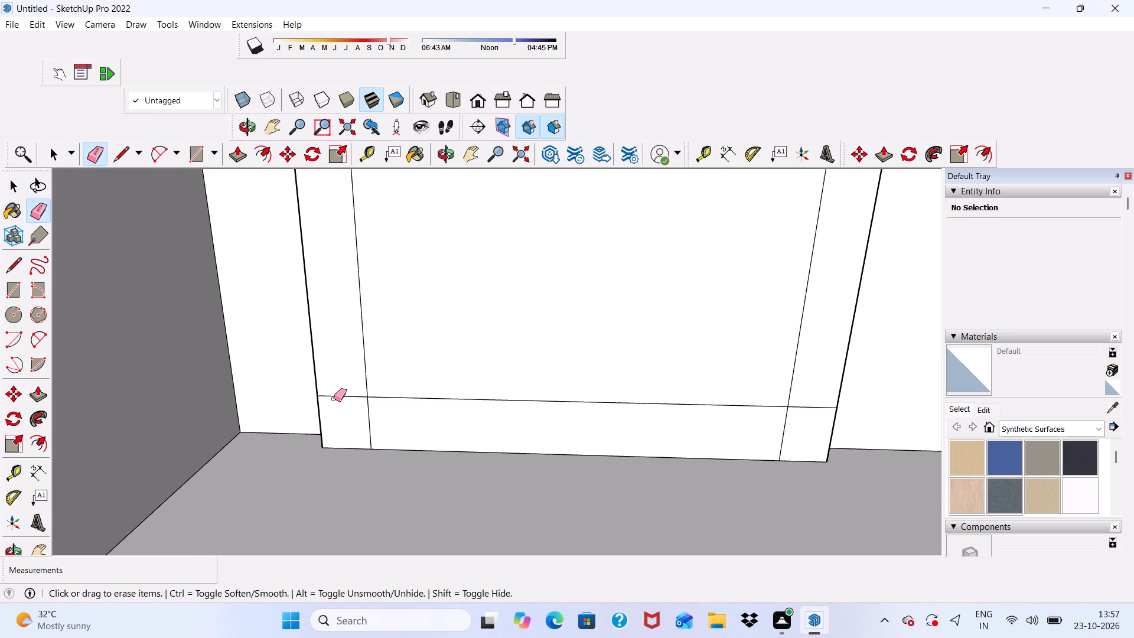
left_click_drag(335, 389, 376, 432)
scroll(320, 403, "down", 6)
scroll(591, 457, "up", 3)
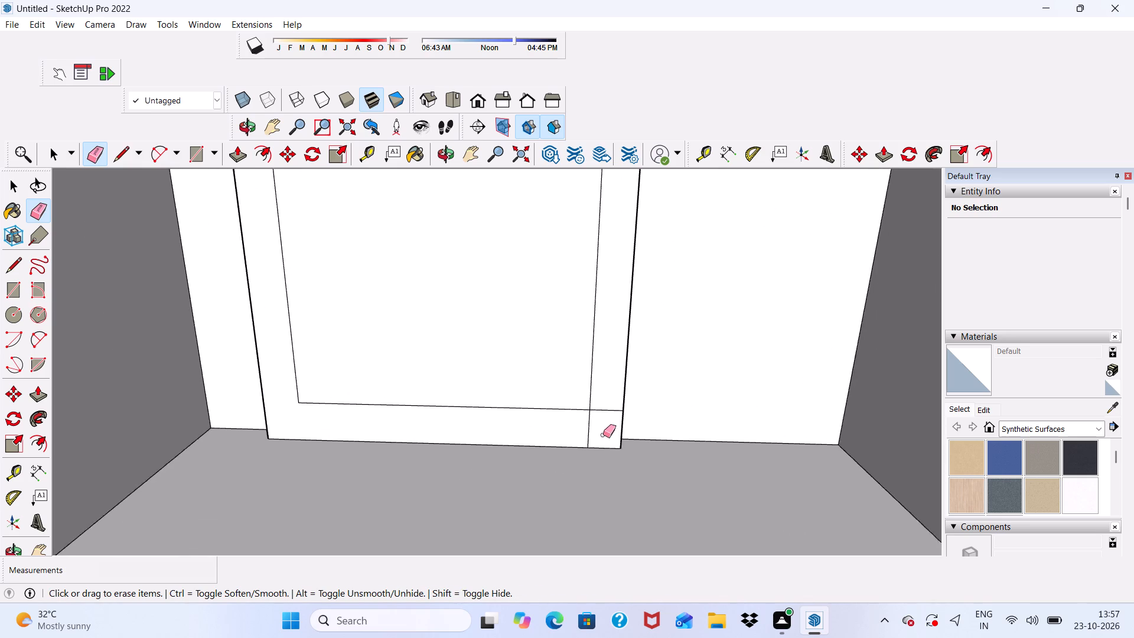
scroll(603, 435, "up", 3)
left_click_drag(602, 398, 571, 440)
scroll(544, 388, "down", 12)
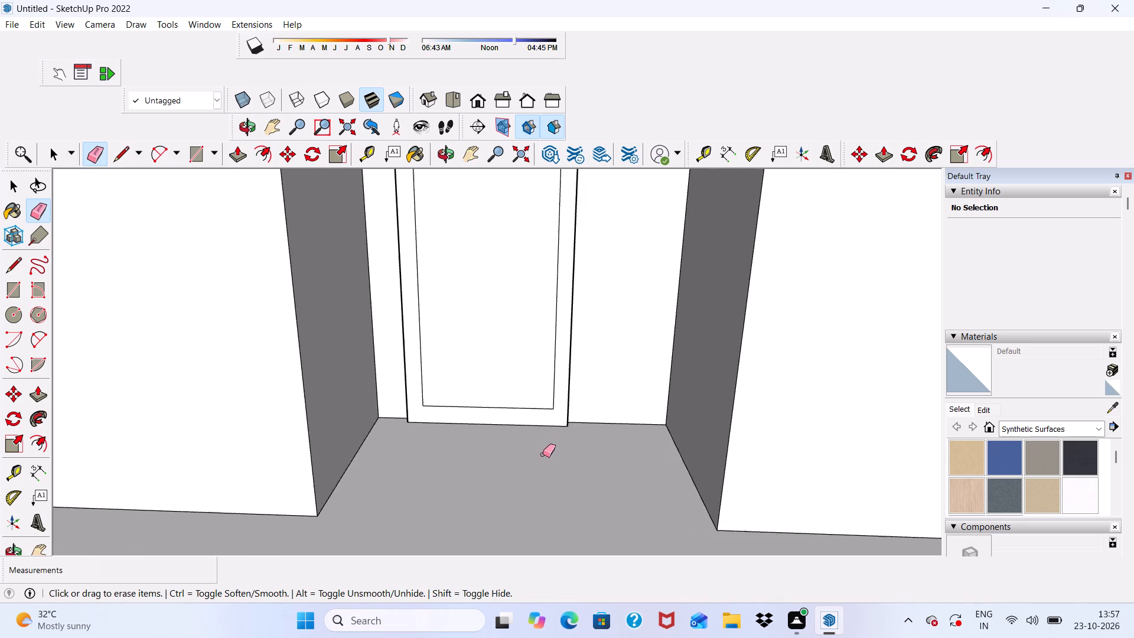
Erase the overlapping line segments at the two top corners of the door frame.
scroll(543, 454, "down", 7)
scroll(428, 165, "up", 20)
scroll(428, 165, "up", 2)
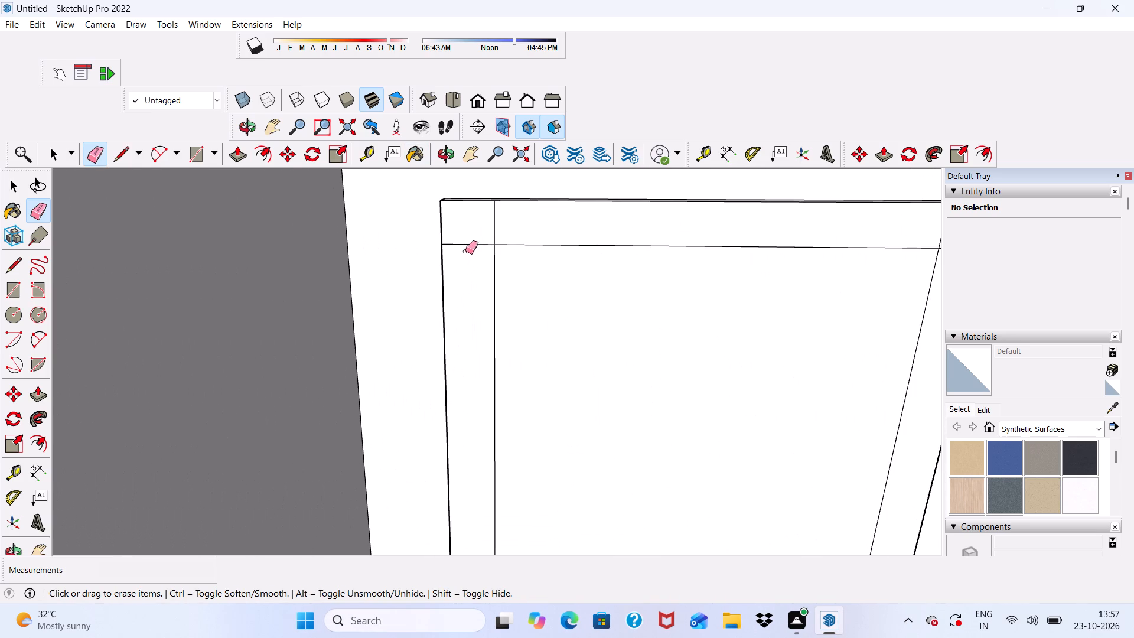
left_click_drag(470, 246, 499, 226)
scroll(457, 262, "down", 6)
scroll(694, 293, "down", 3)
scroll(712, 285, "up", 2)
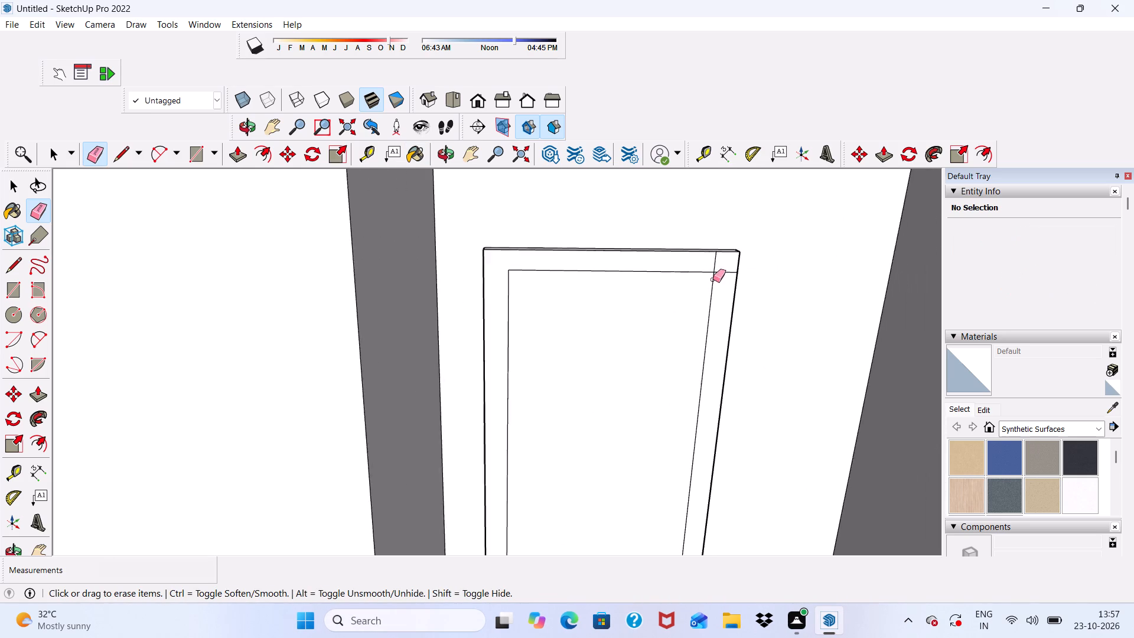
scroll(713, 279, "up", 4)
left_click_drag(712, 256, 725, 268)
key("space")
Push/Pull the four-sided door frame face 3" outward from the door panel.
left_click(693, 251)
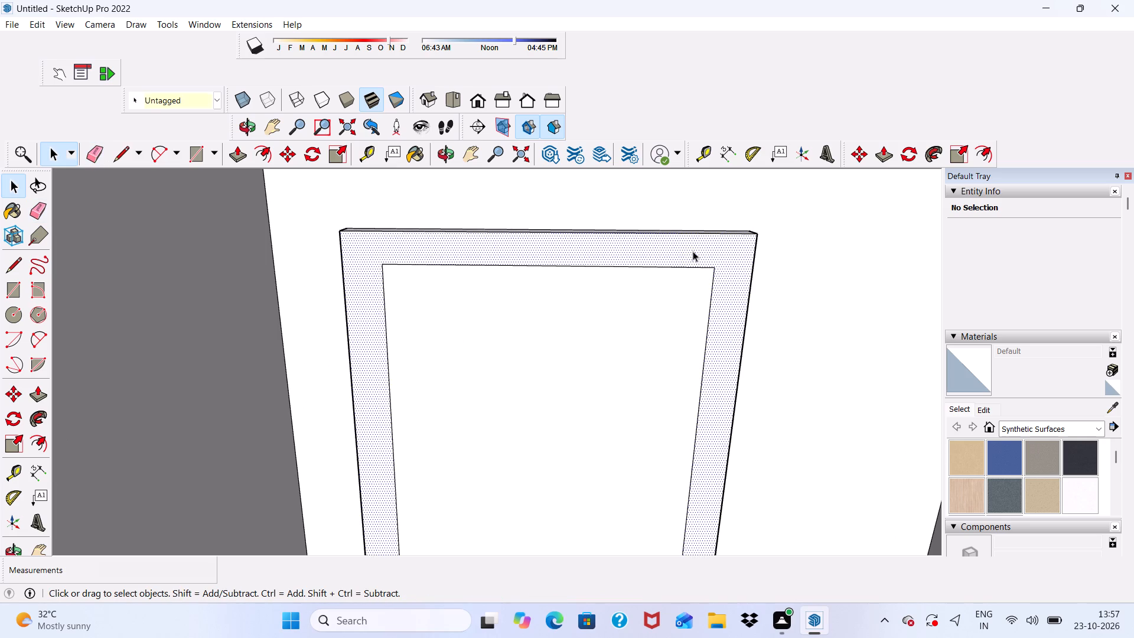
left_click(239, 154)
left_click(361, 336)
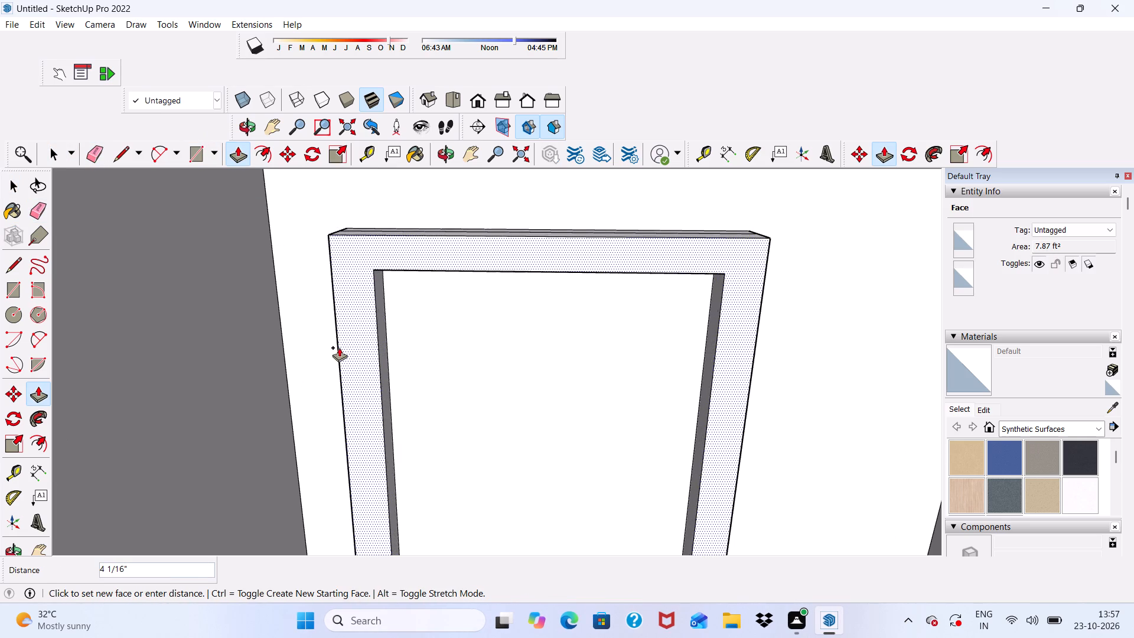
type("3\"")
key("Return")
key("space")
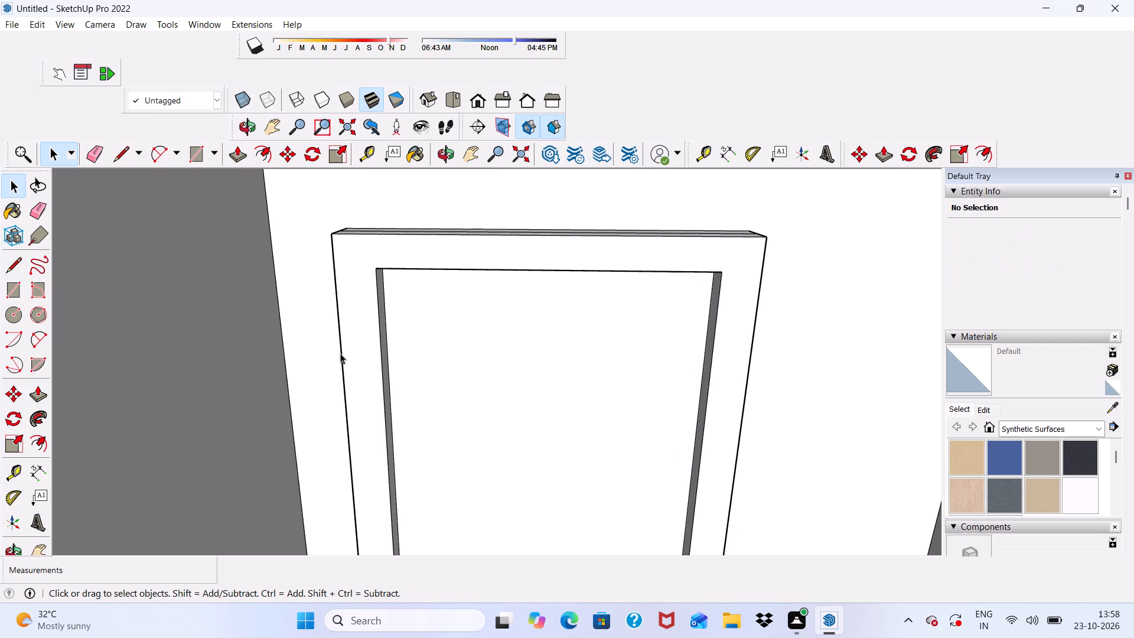
Examine the framed door in the ground-floor opening from the front and at an angle.
scroll(356, 370, "down", 7)
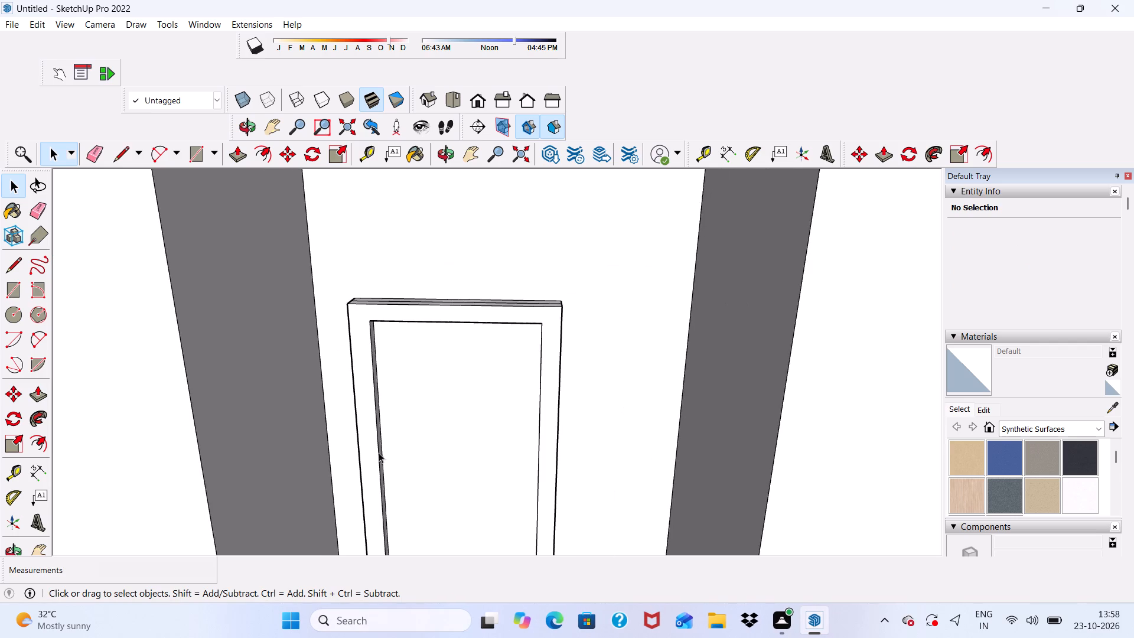
middle_click_drag(396, 439, 406, 337)
scroll(419, 321, "up", 1)
scroll(420, 299, "down", 12)
middle_click_drag(458, 388, 461, 466)
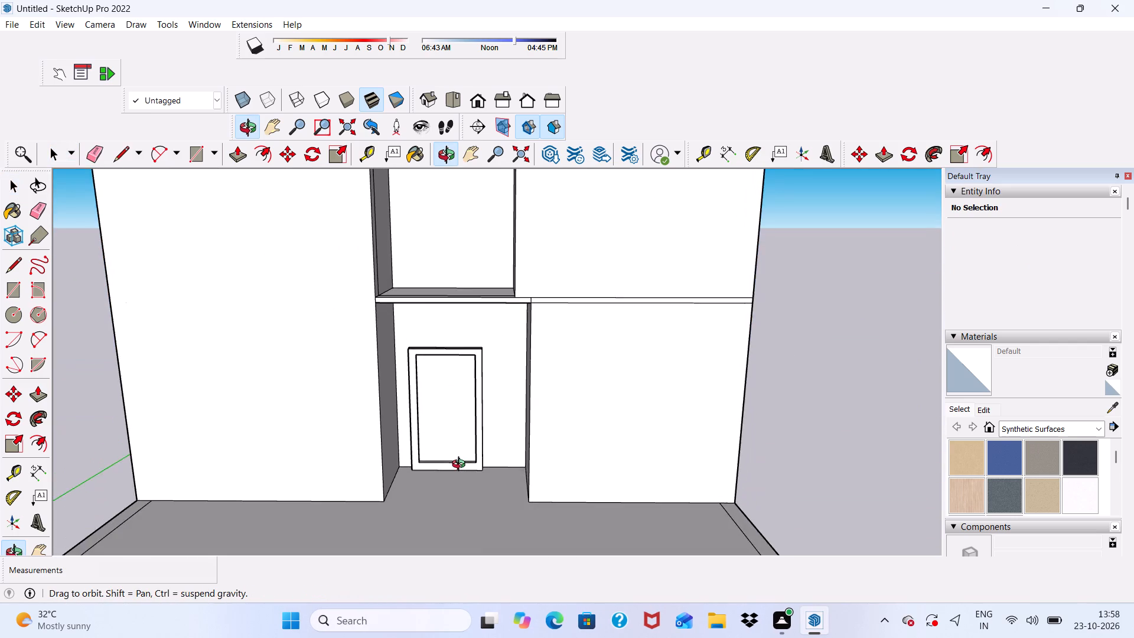
middle_click_drag(461, 466, 461, 466)
scroll(421, 435, "up", 5)
scroll(408, 414, "down", 3)
middle_click_drag(430, 479, 399, 463)
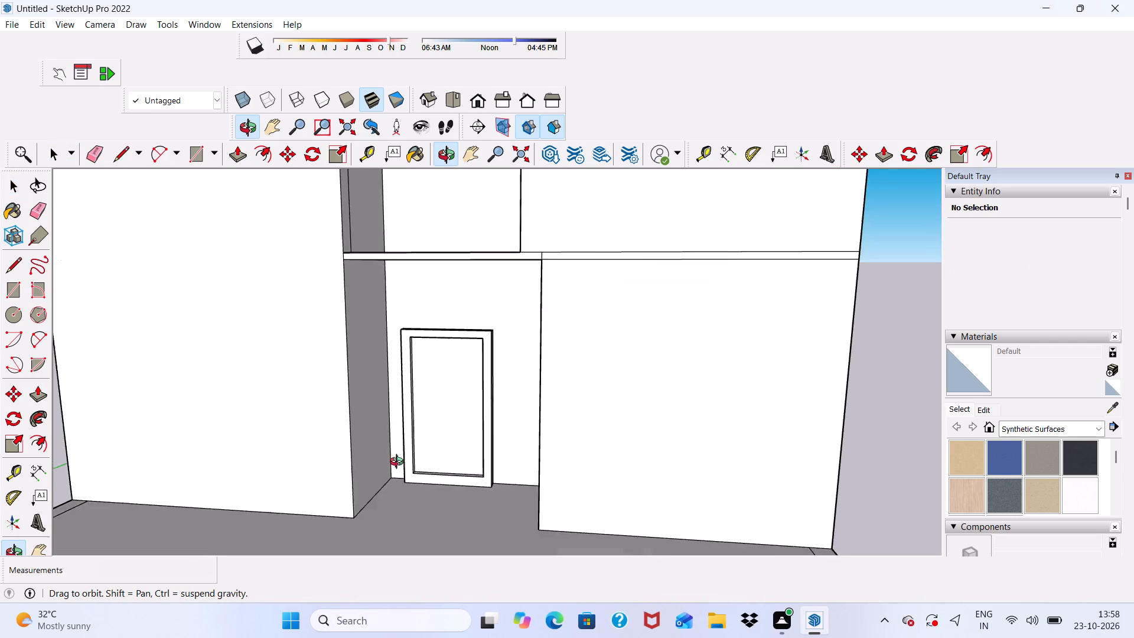
middle_click_drag(399, 463, 425, 486)
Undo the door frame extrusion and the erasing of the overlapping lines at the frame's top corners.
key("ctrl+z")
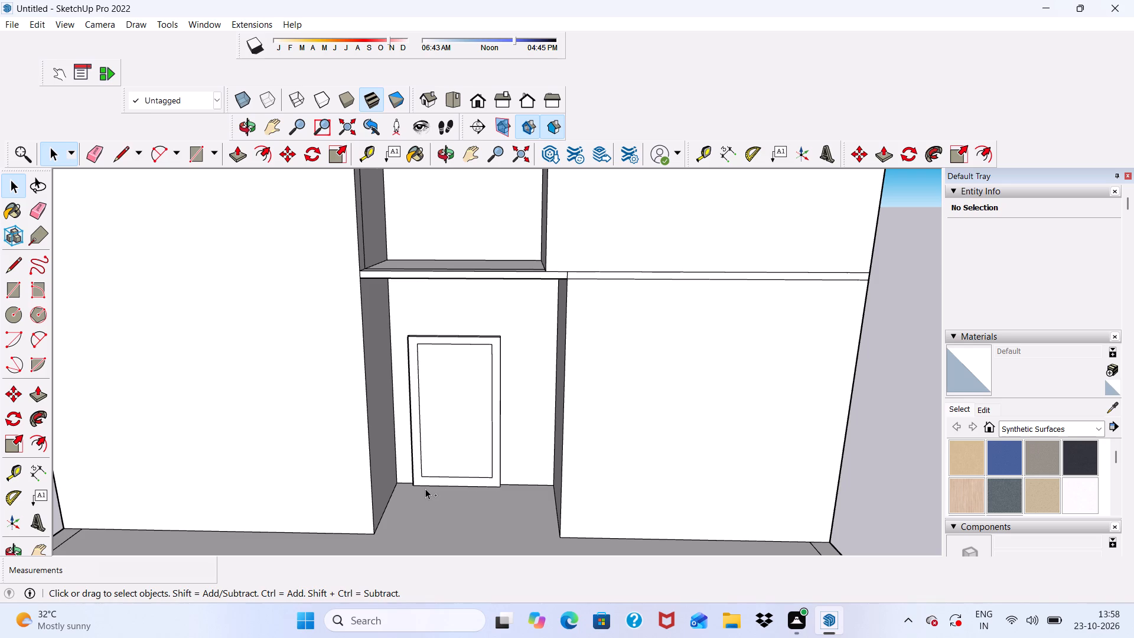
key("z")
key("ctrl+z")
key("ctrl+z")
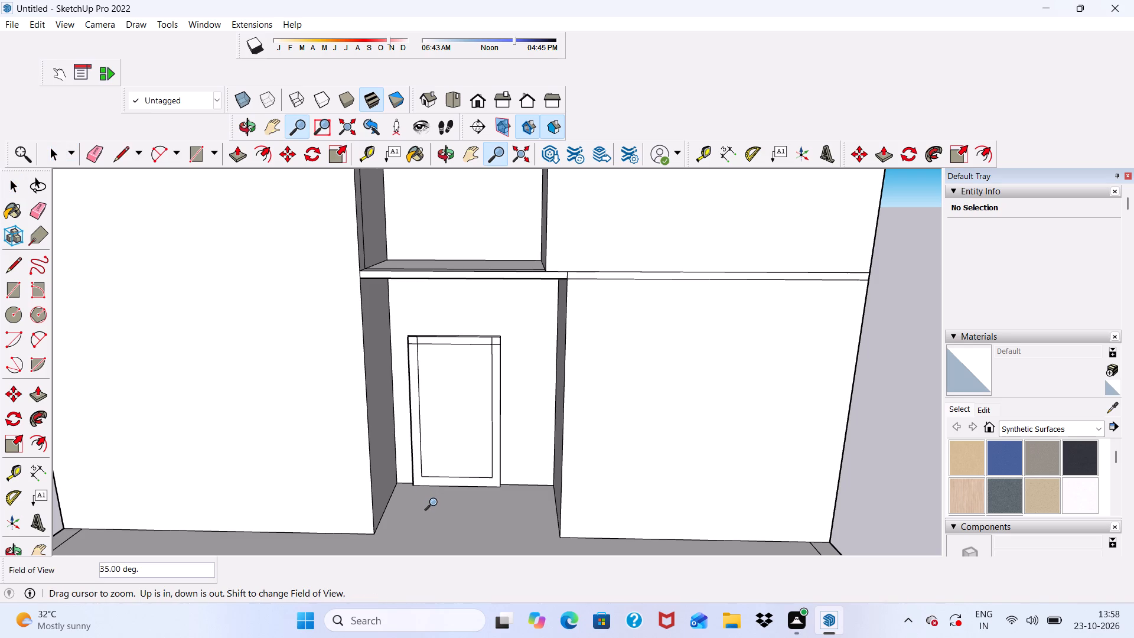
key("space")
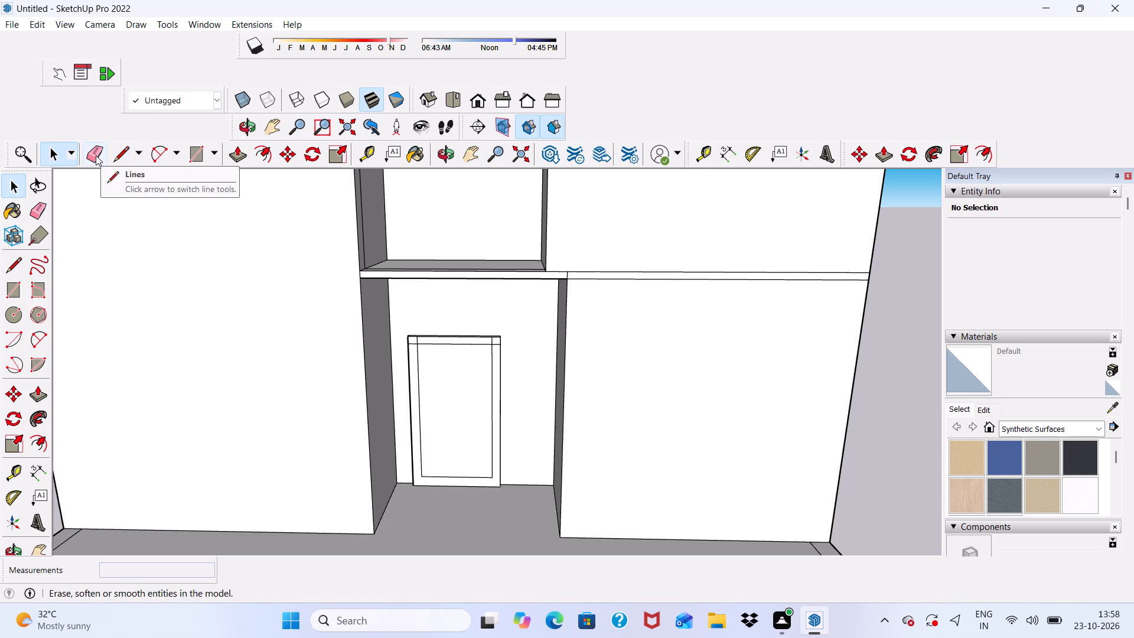
Erase the horizontal frame line near the bottom of the door's front face.
left_click(93, 155)
scroll(470, 490, "up", 4)
left_click_drag(454, 464, 454, 473)
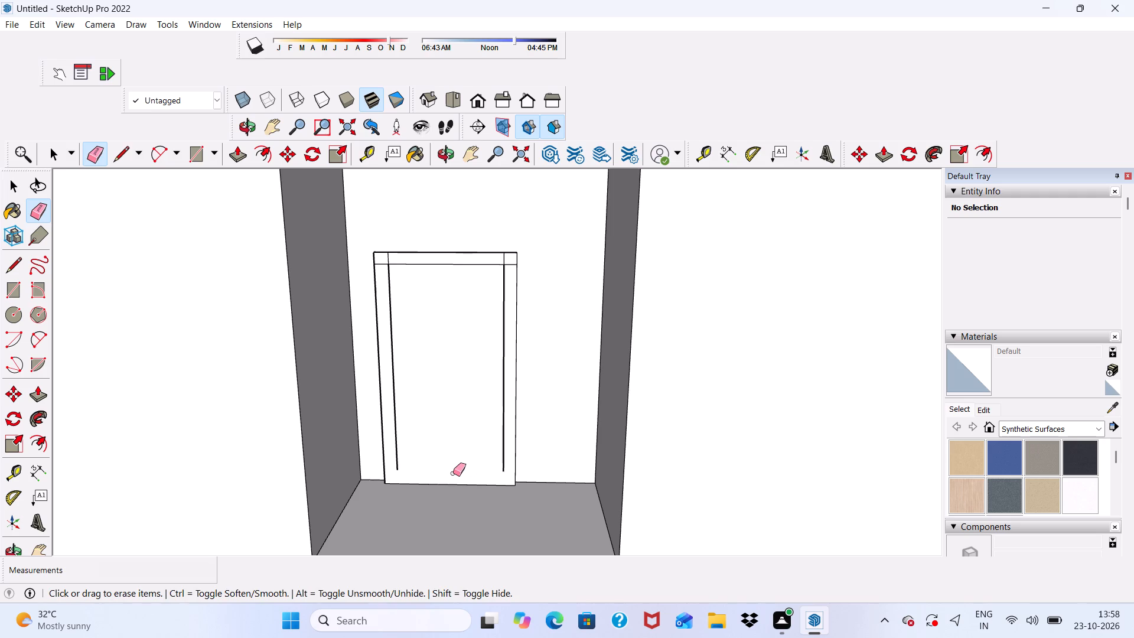
key("space")
Draw lines about 5 7/16" long extending both inner vertical frame lines down to the door's bottom edge.
left_click(121, 157)
scroll(419, 514, "up", 4)
scroll(399, 482, "down", 1)
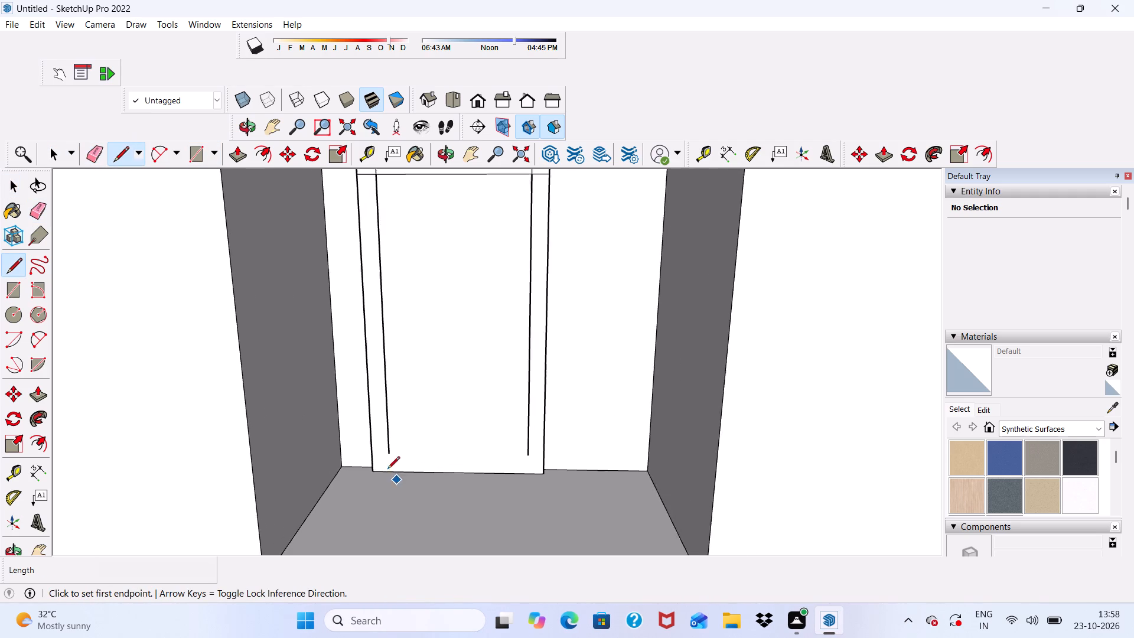
scroll(385, 464, "up", 5)
left_click(390, 445)
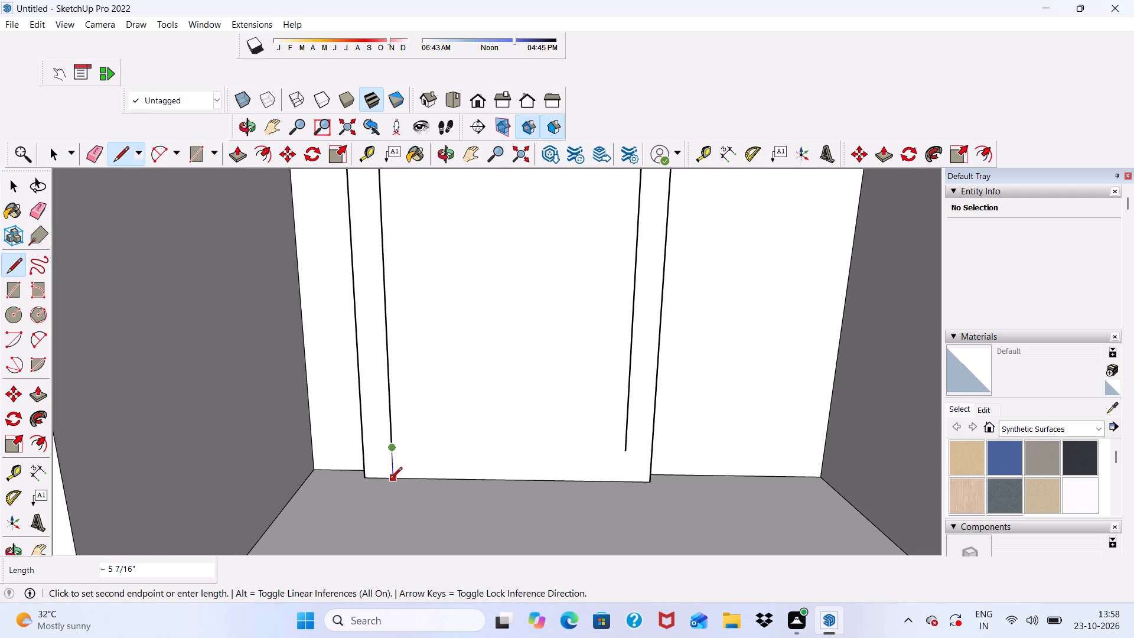
left_click(393, 480)
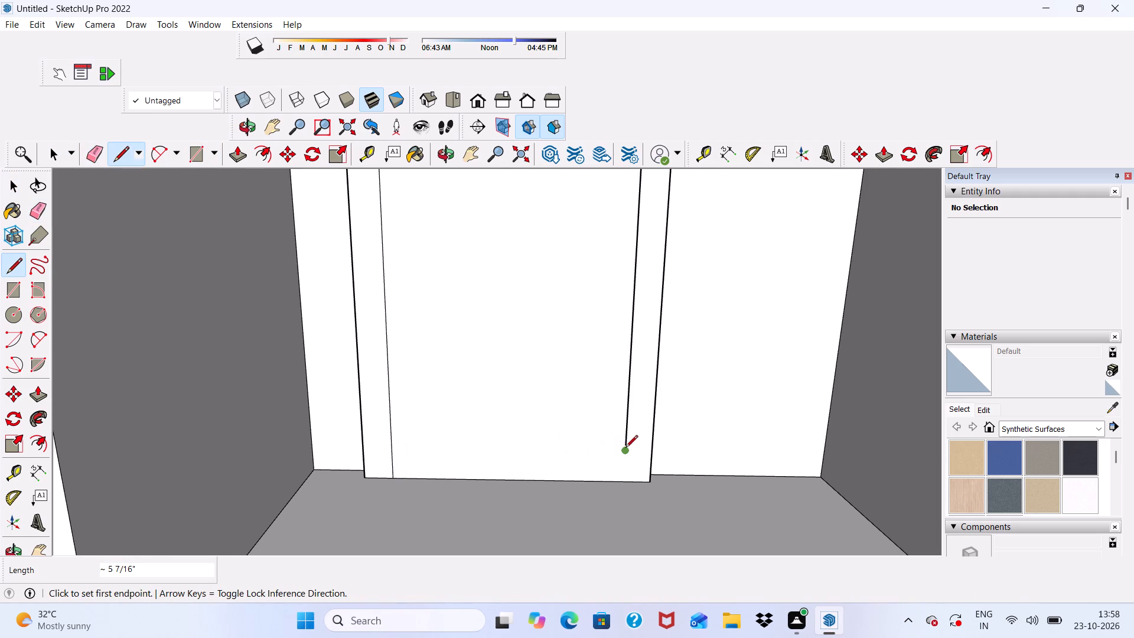
left_click(625, 450)
left_click(624, 480)
key("space")
Erase the overlapping line segments at the two top corners so the three-sided door frame is one face.
scroll(530, 420, "down", 2)
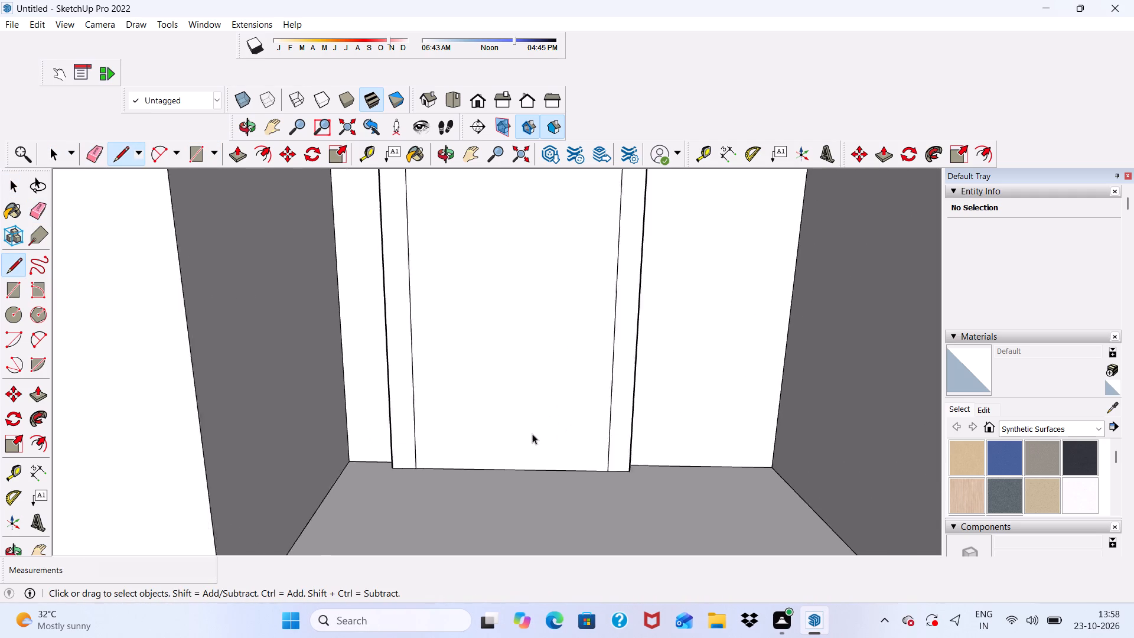
scroll(532, 434, "down", 12)
scroll(478, 328, "up", 6)
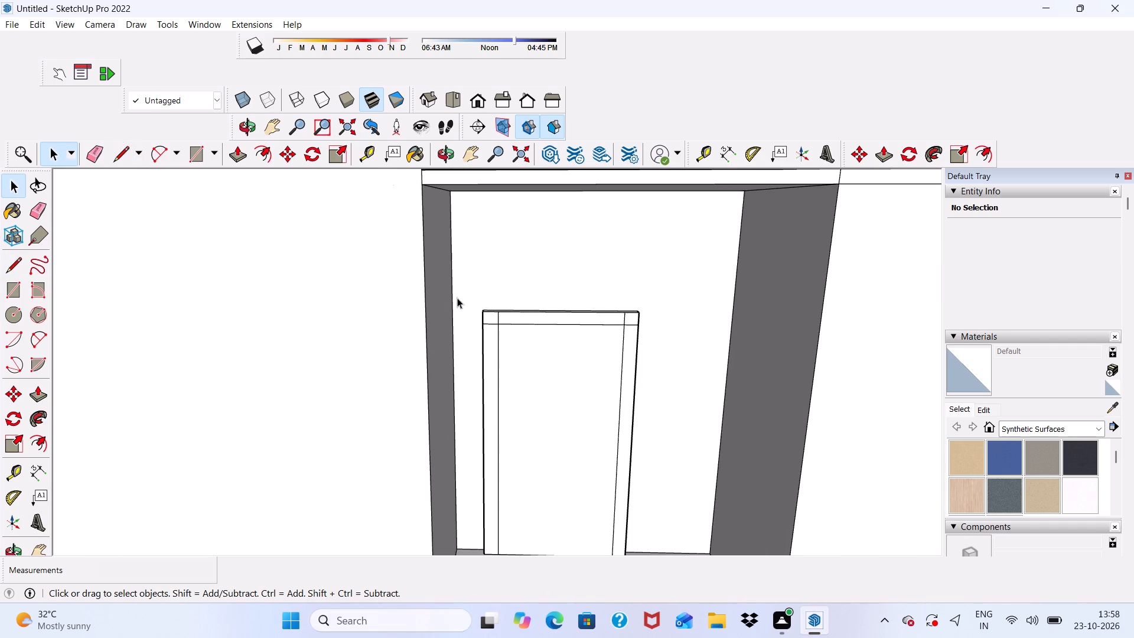
left_click(96, 148)
scroll(441, 340, "up", 4)
scroll(518, 314, "up", 4)
left_click_drag(527, 304, 504, 324)
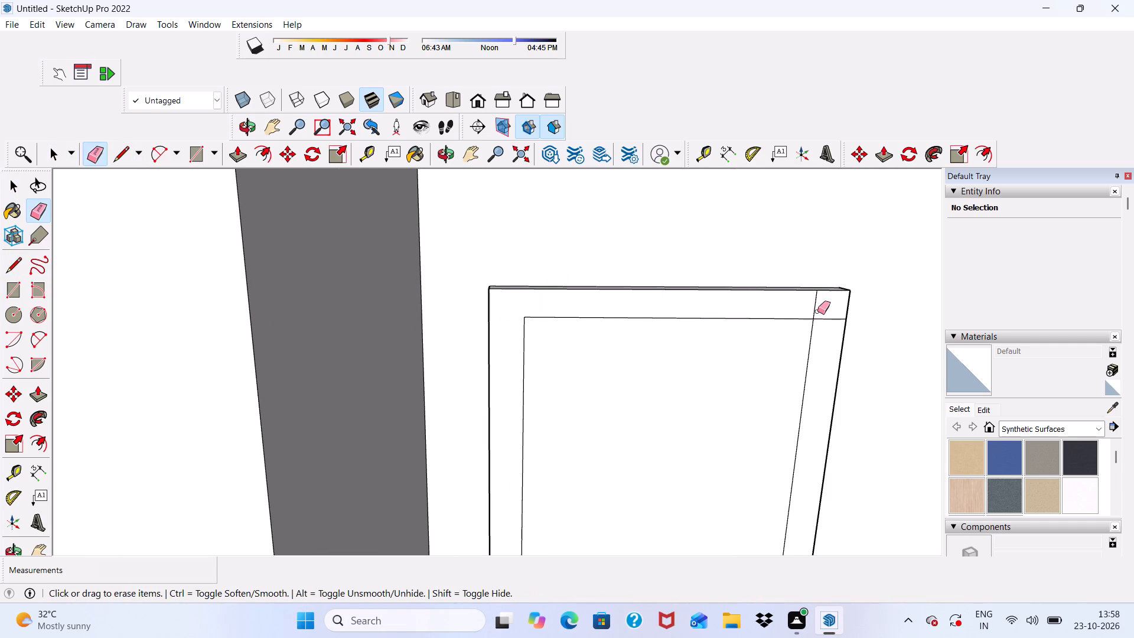
left_click_drag(814, 305, 828, 320)
key("space")
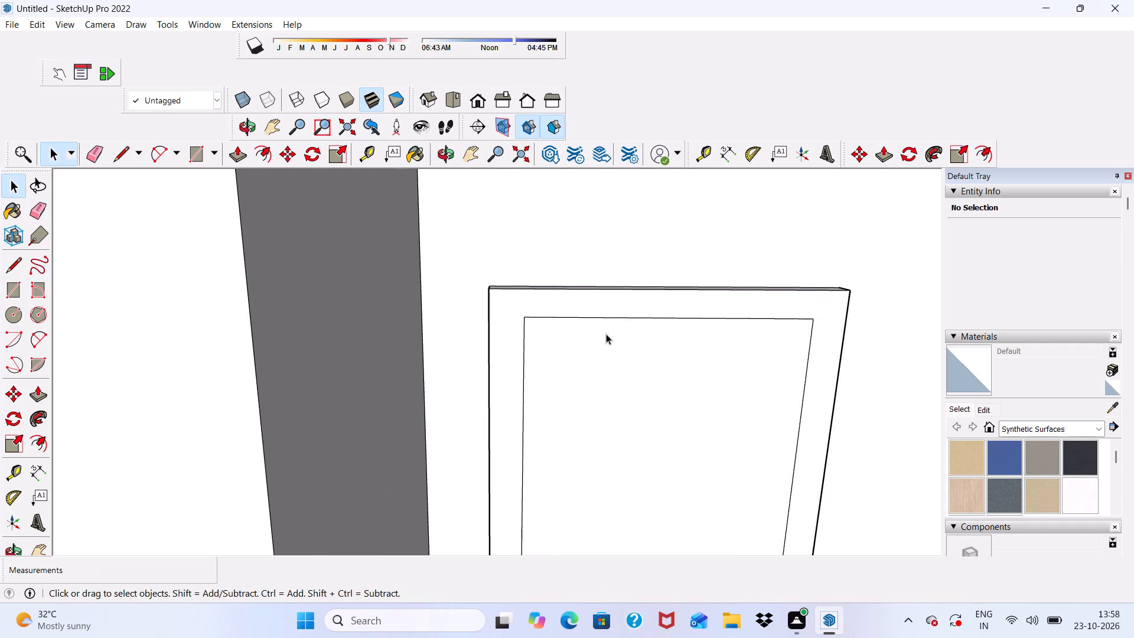
Push/Pull the three-sided door frame face 3" outward from the door panel.
left_click(576, 307)
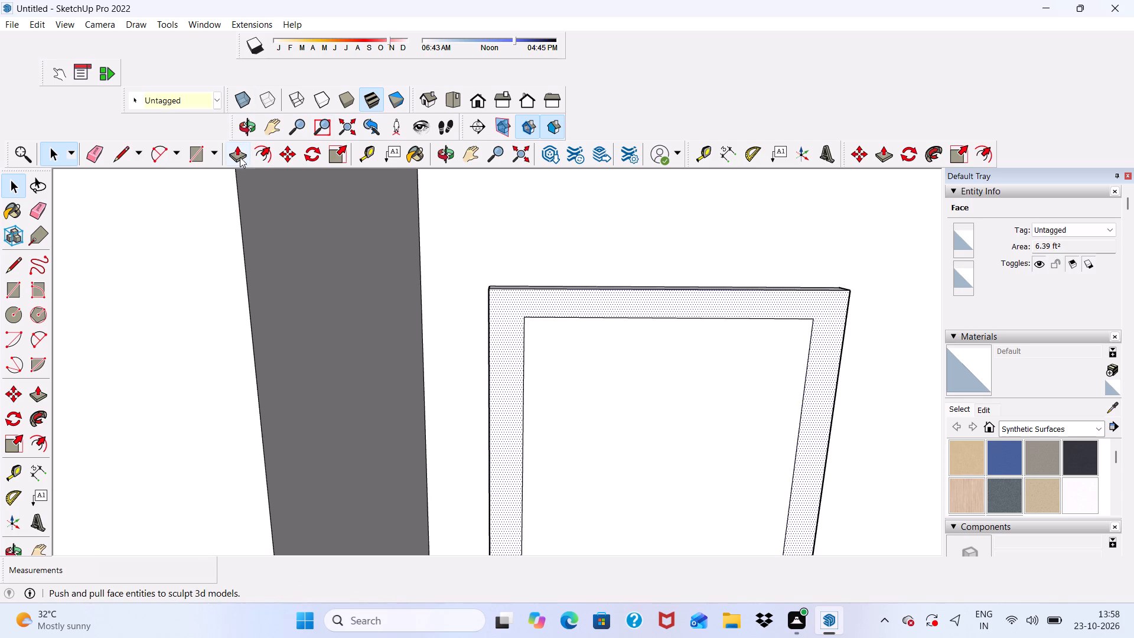
left_click(239, 154)
left_click(501, 370)
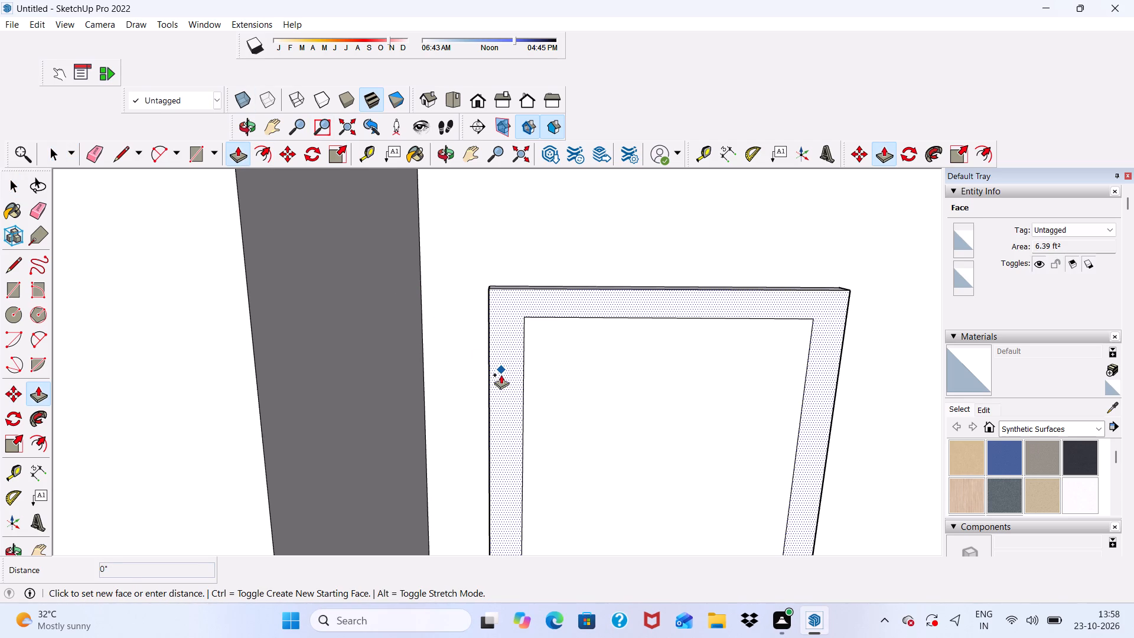
type("3\"")
key("Return")
left_click(527, 409)
key("space")
Draw a horizontal rectangle about 2 5/16" high and 3' 2 13/16" wide across the upper door panel, spanning between the frame's inner sides.
scroll(535, 432, "down", 3)
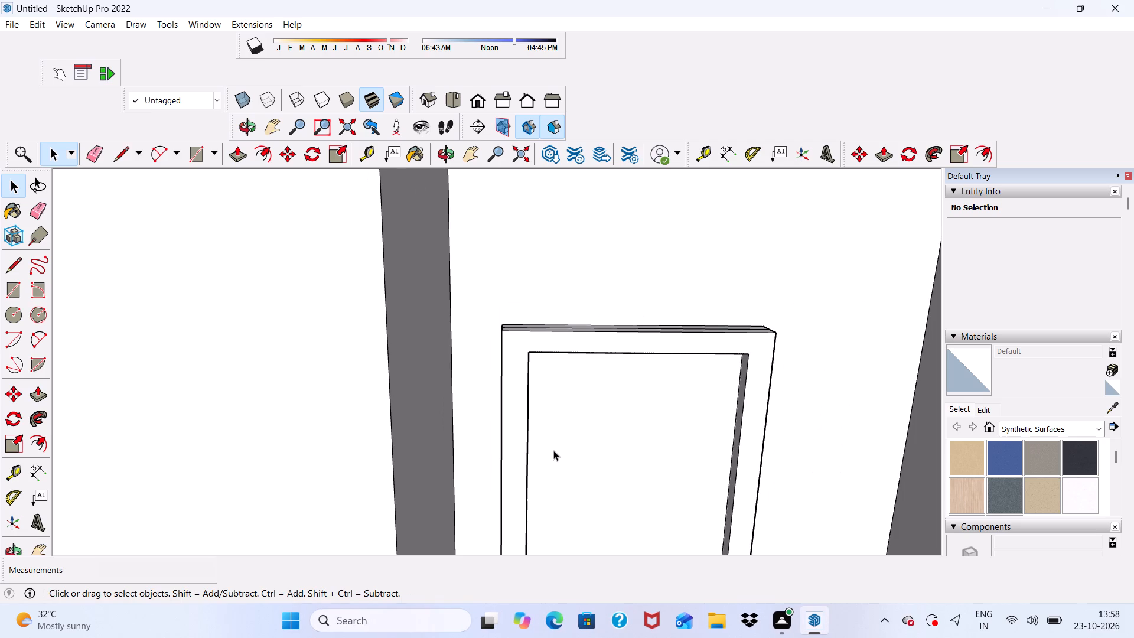
scroll(567, 507, "down", 2)
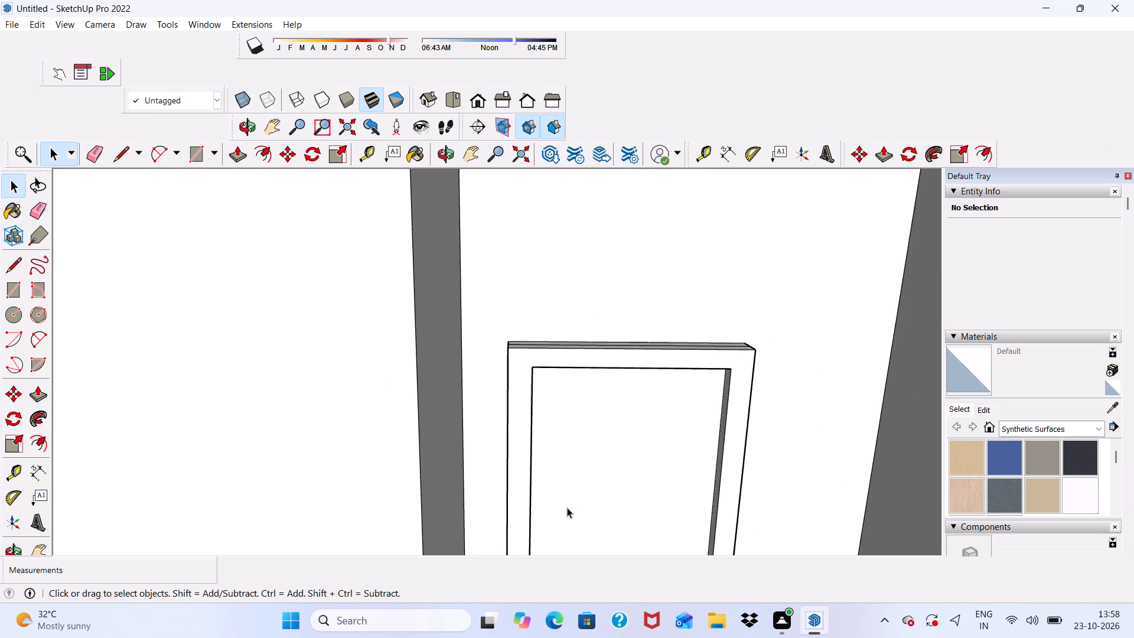
scroll(567, 507, "down", 2)
scroll(511, 416, "down", 4)
middle_click_drag(556, 461, 506, 369)
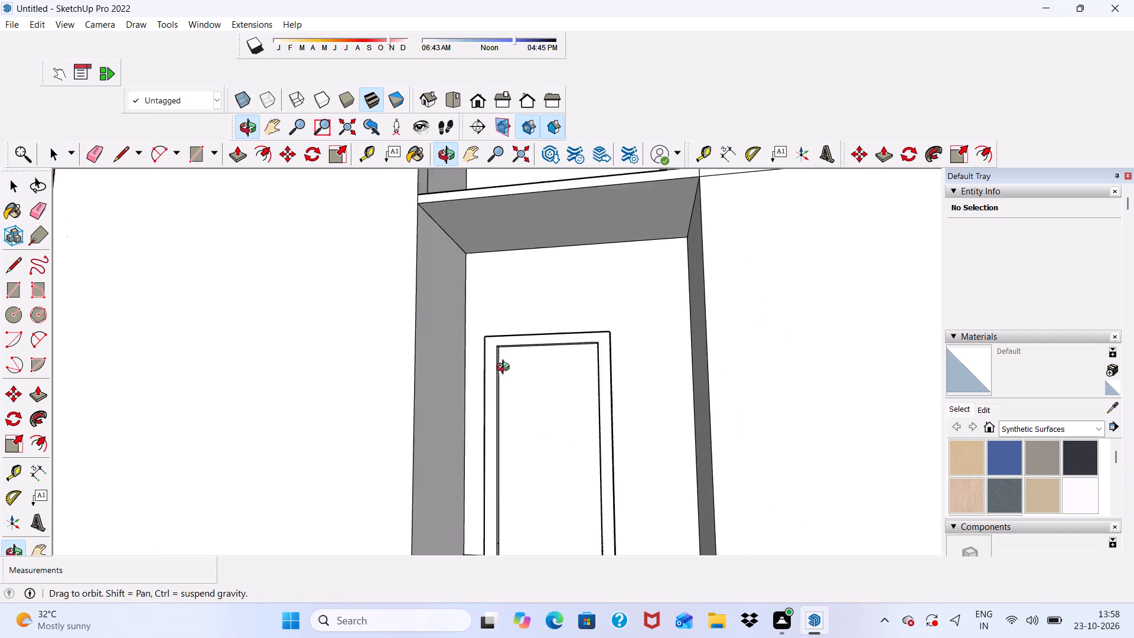
middle_click_drag(506, 369, 487, 369)
left_click(195, 158)
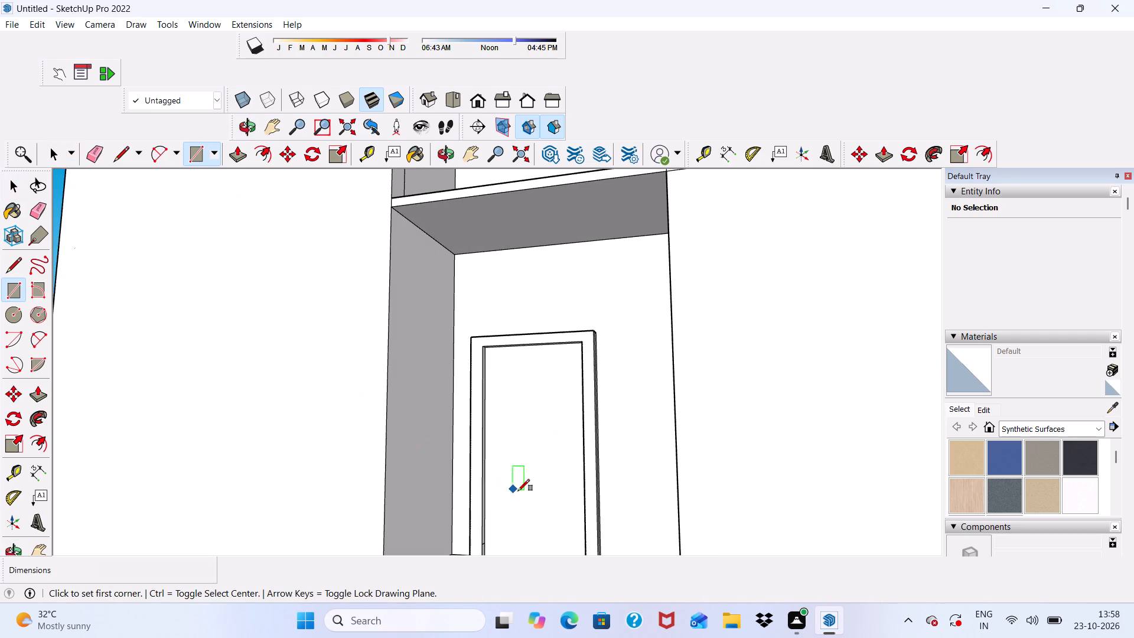
scroll(521, 491, "up", 11)
left_click(453, 263)
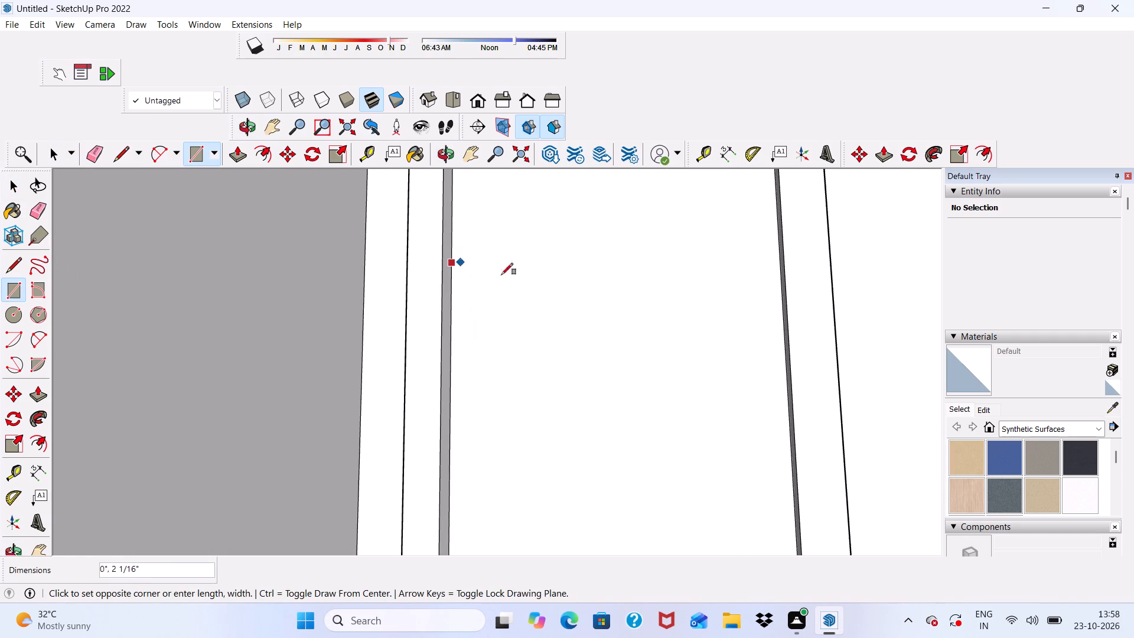
scroll(584, 310, "down", 6)
middle_click_drag(664, 302, 752, 360)
scroll(693, 302, "up", 7)
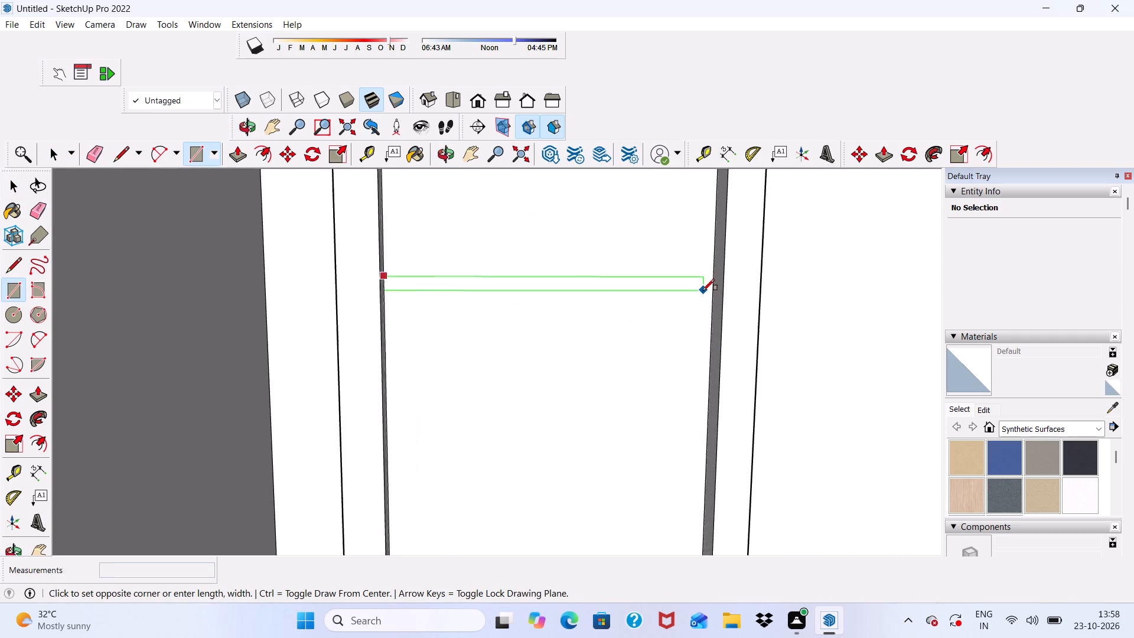
scroll(703, 291, "up", 2)
left_click(714, 298)
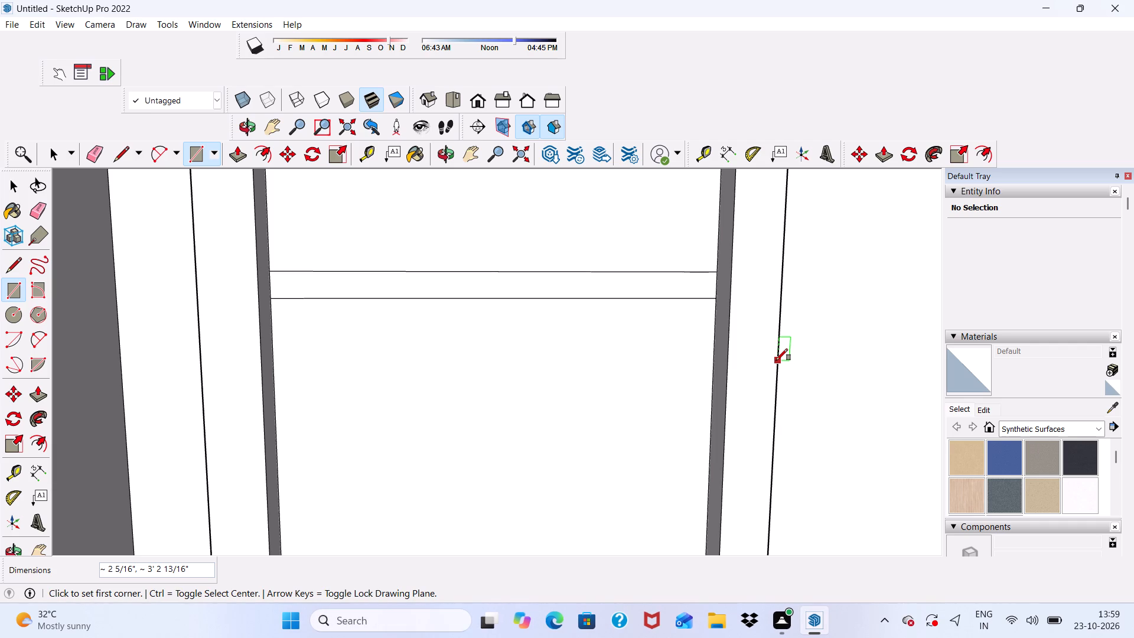
Copy the horizontal strip straight down the door panel and repeat the copy as a 3x array with equal spacing.
scroll(711, 258, "down", 3)
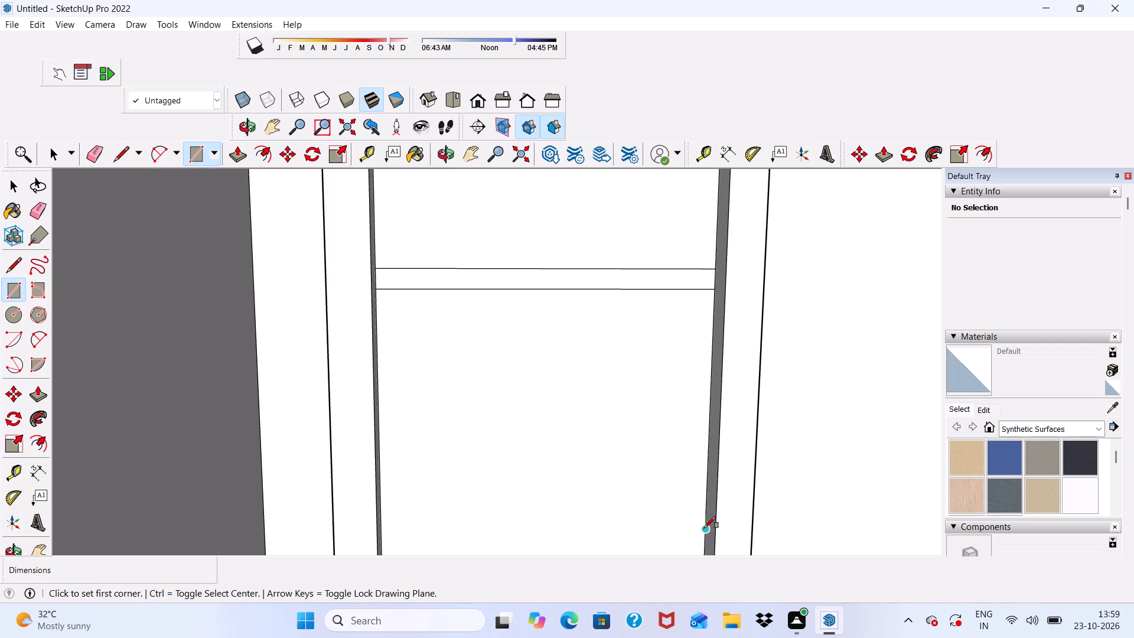
key("space")
scroll(698, 528, "up", 1)
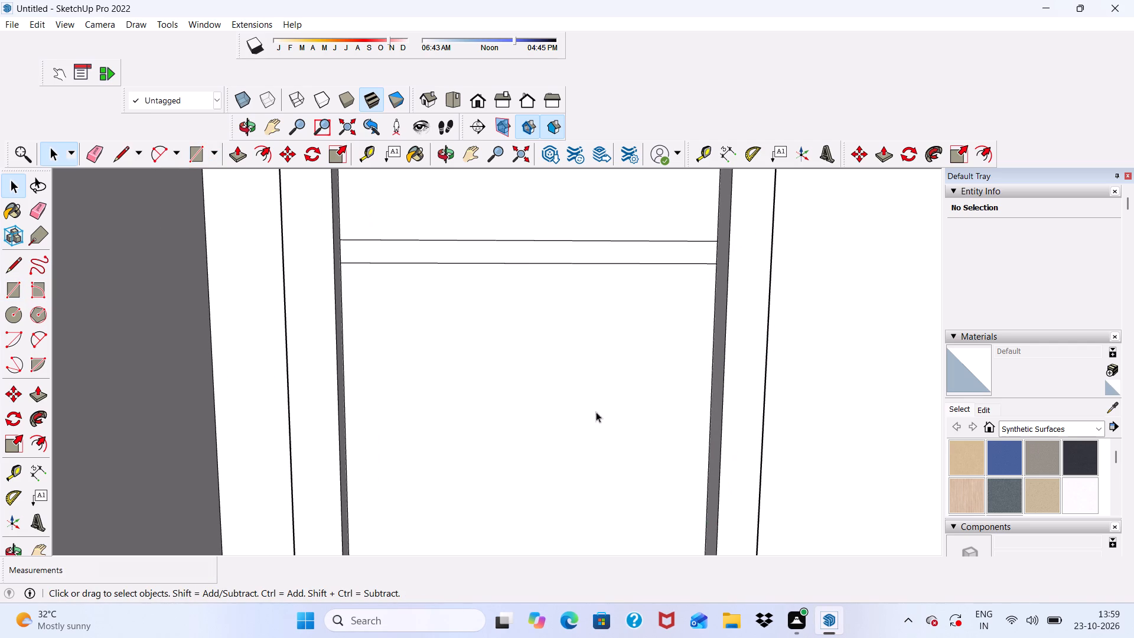
scroll(492, 291, "up", 3)
double_click(476, 236)
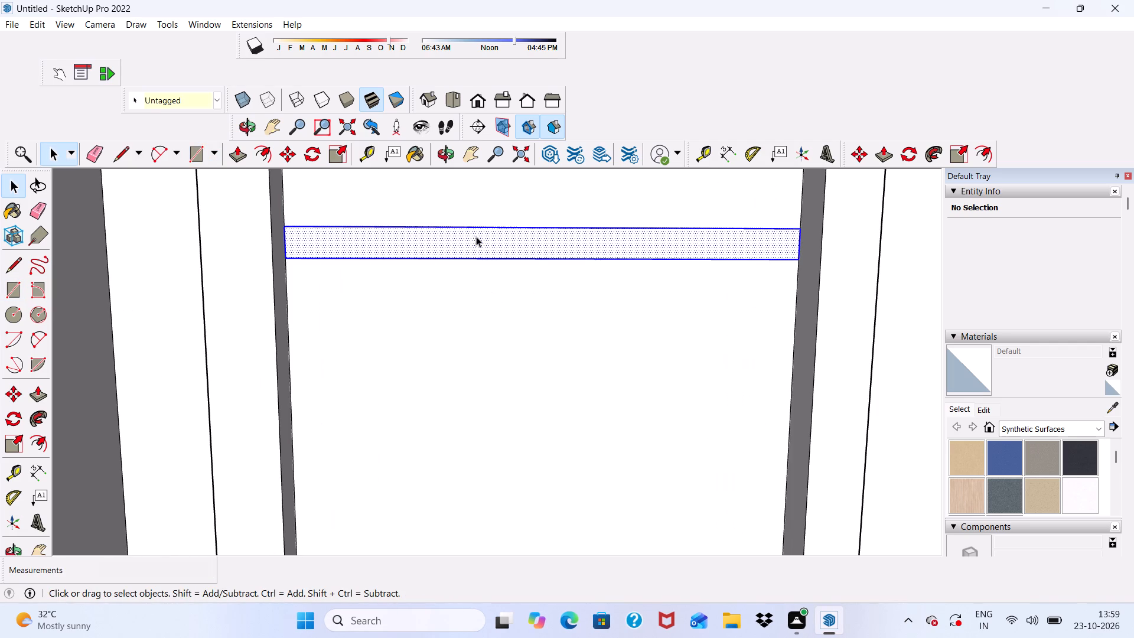
left_click(288, 154)
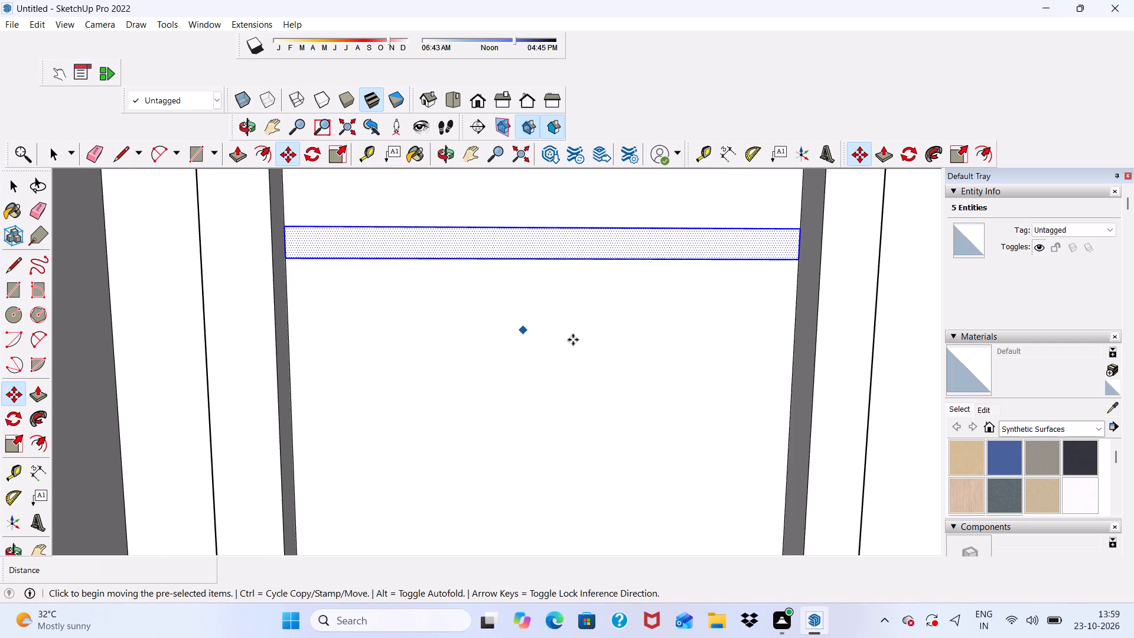
left_click(580, 245)
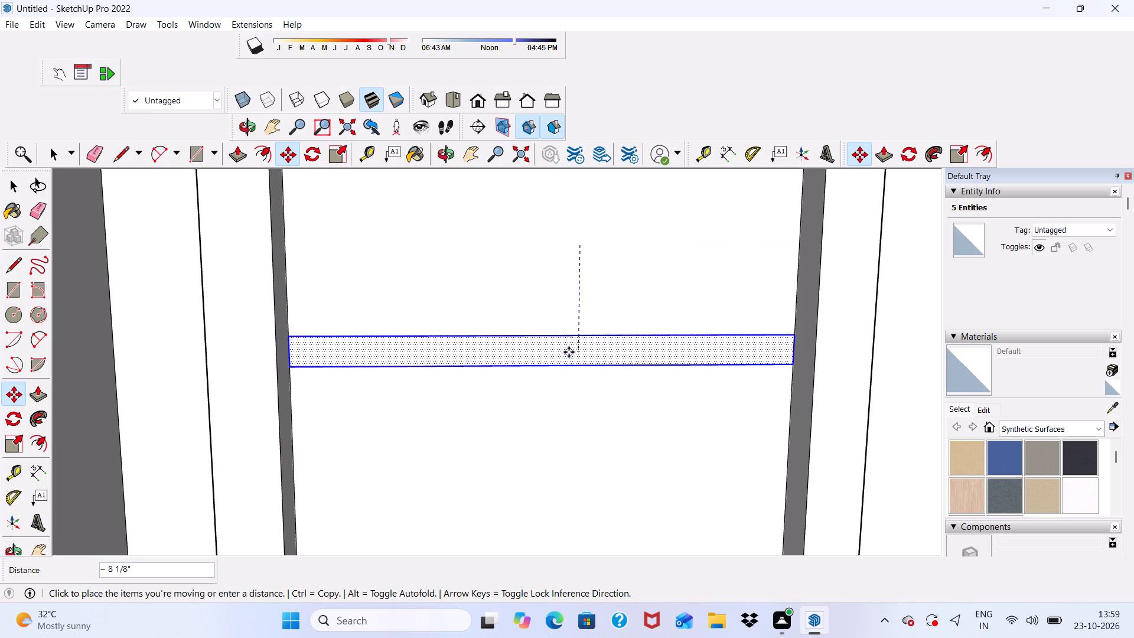
scroll(557, 315, "down", 5)
scroll(572, 281, "up", 1)
scroll(573, 250, "down", 6)
scroll(572, 342, "up", 1)
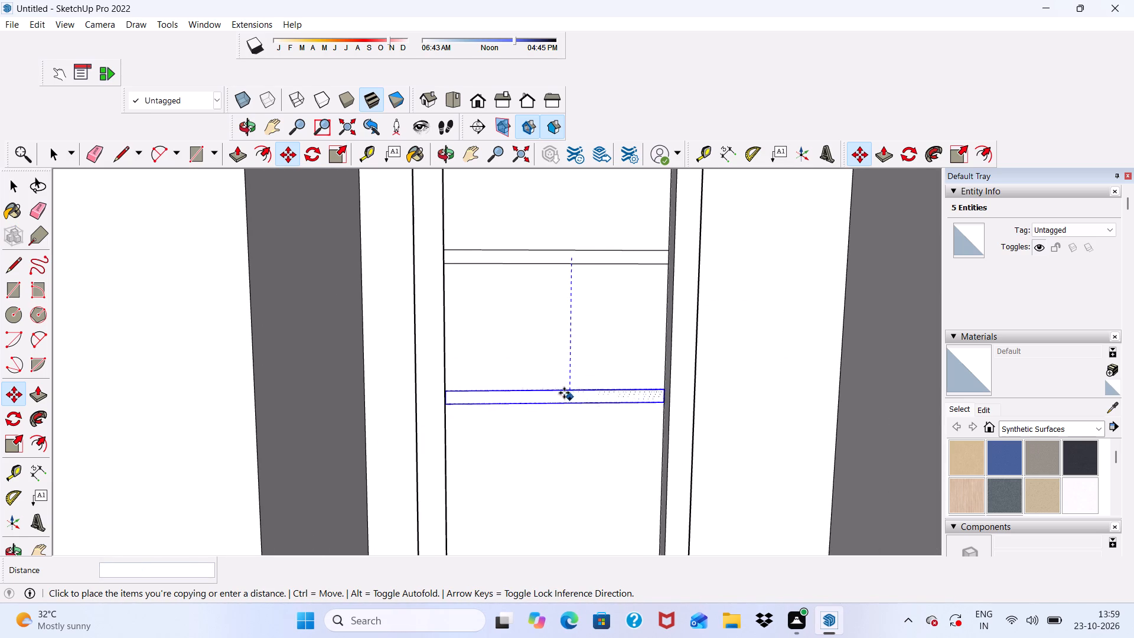
left_click(563, 389)
scroll(569, 327, "down", 6)
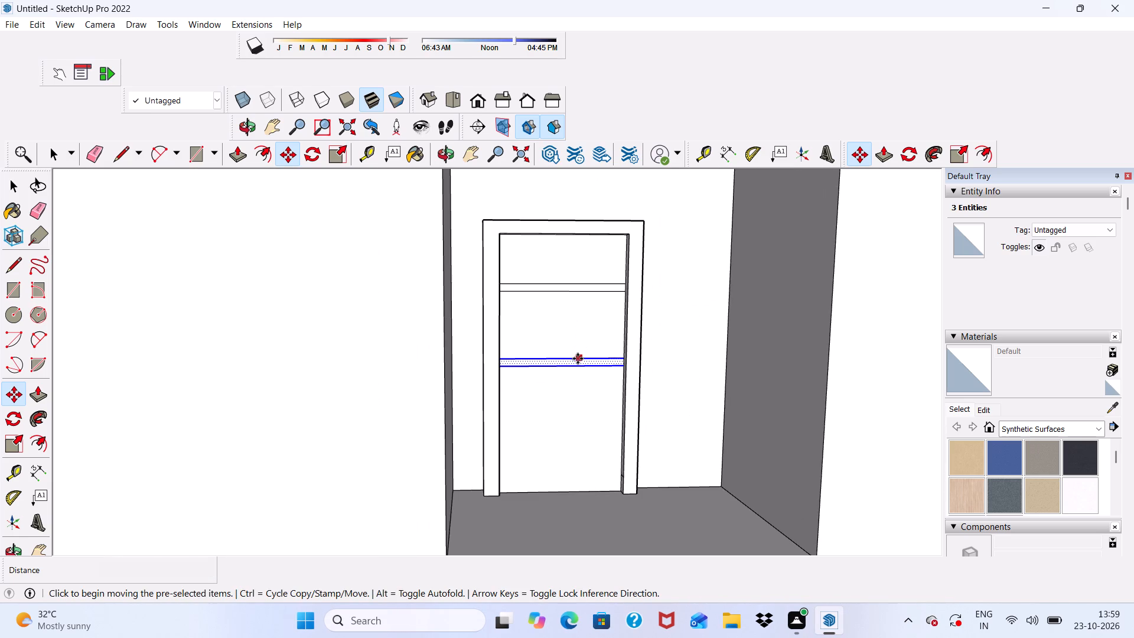
scroll(571, 366, "up", 5)
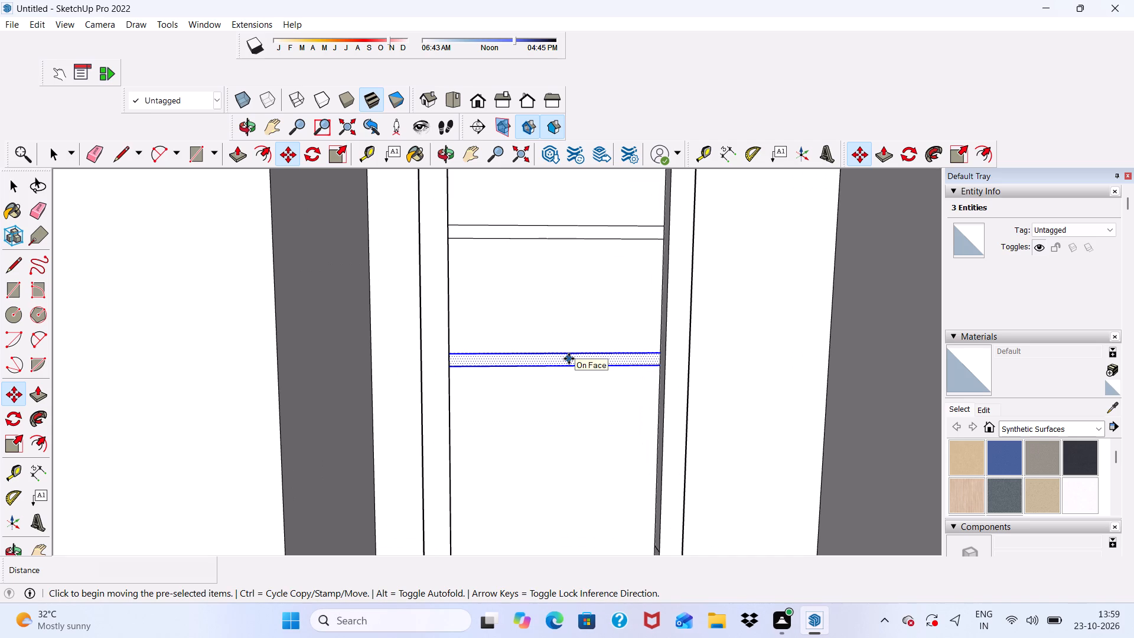
key("shift+asterisk")
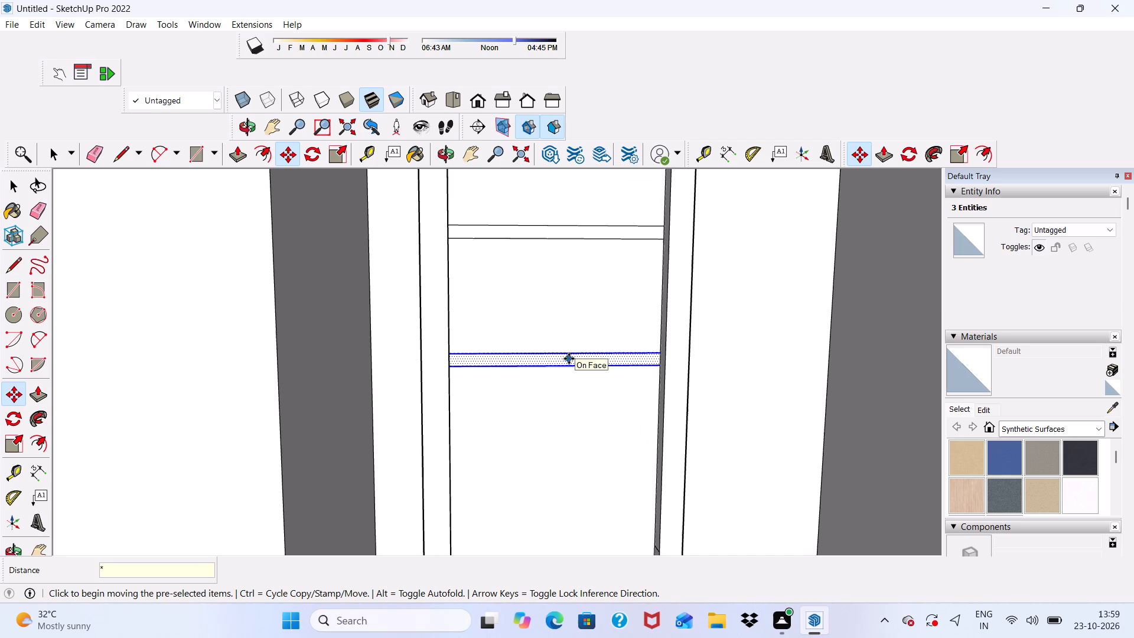
key("3")
key("Return")
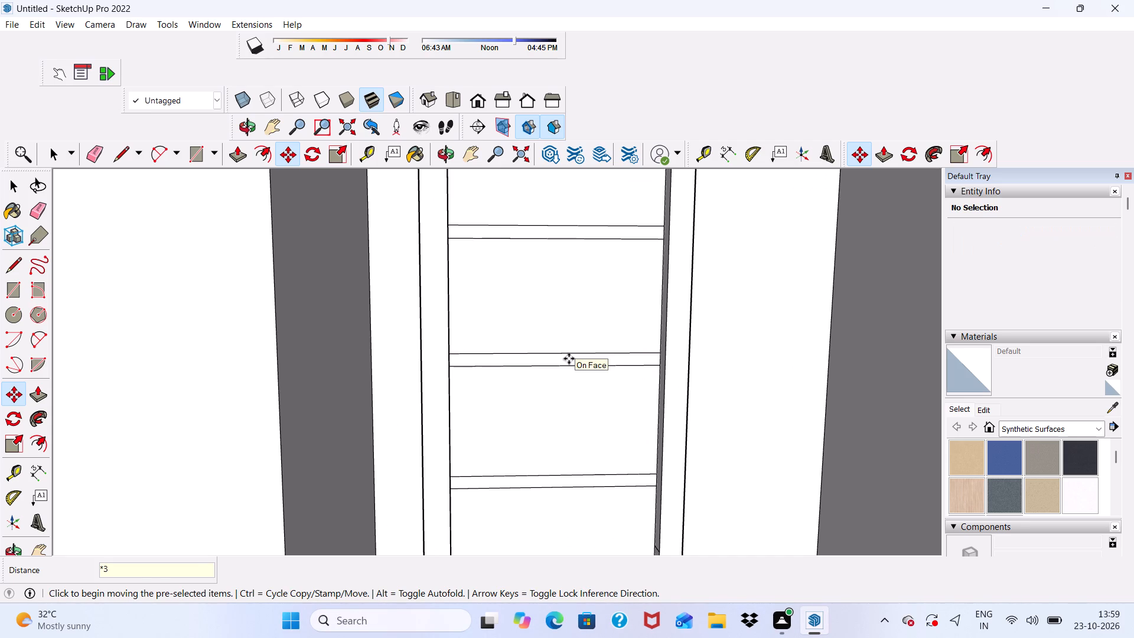
Erase the leftover door edges protruding beneath the floor slab on the underside of the building.
scroll(517, 385, "down", 6)
scroll(562, 328, "down", 5)
scroll(569, 417, "up", 5)
key("space")
scroll(548, 357, "up", 1)
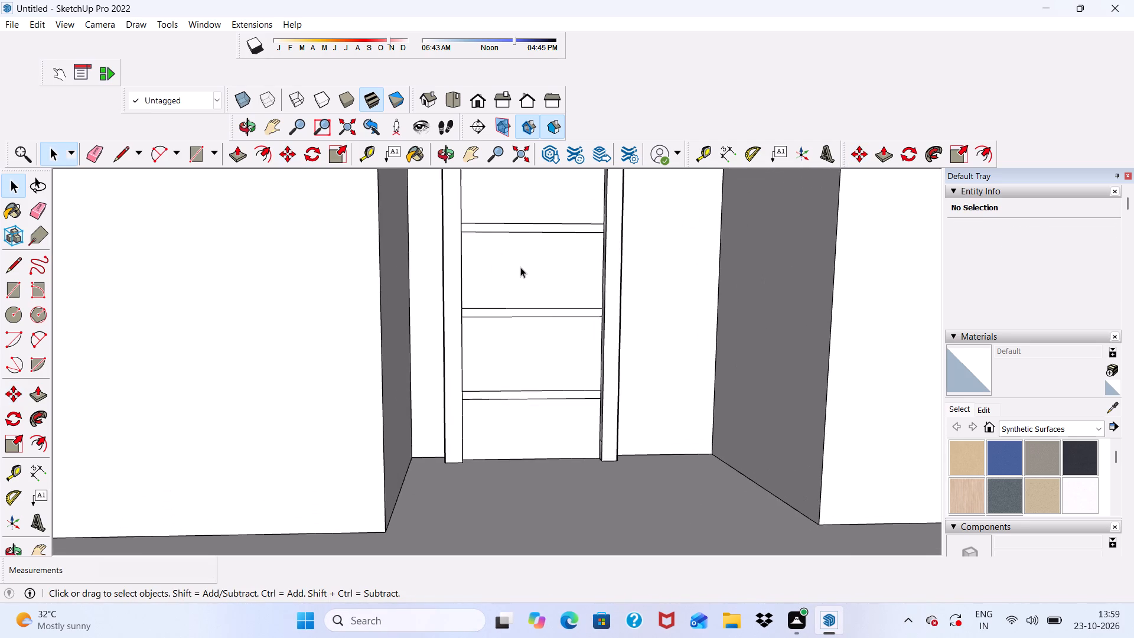
scroll(520, 267, "up", 1)
scroll(527, 310, "down", 7)
middle_click_drag(555, 429, 526, 260)
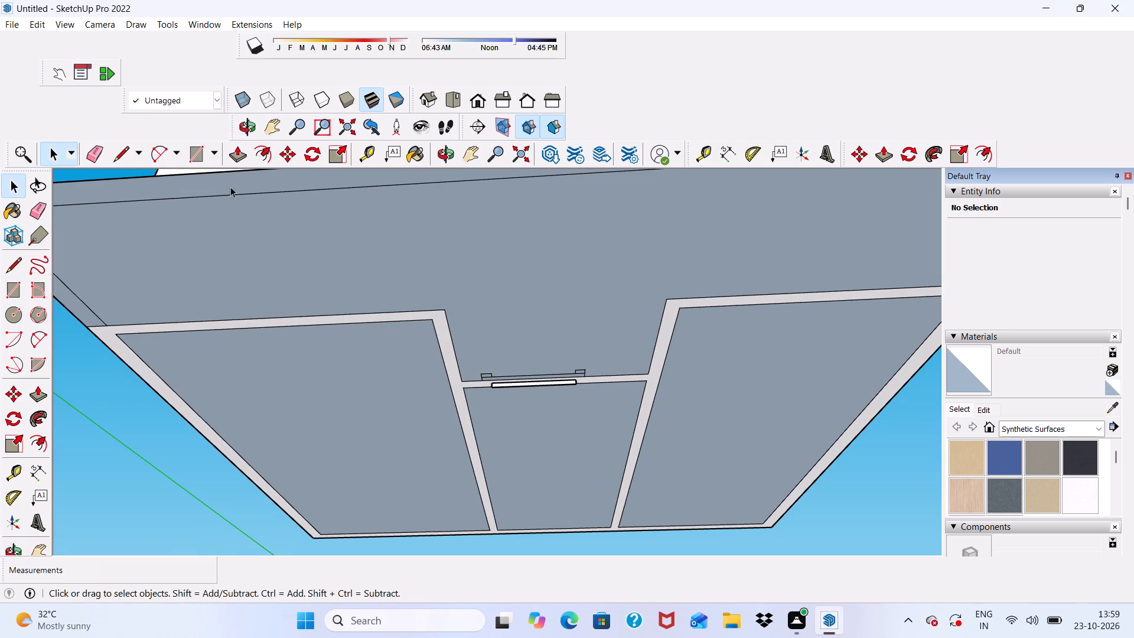
left_click(94, 148)
scroll(400, 403, "up", 4)
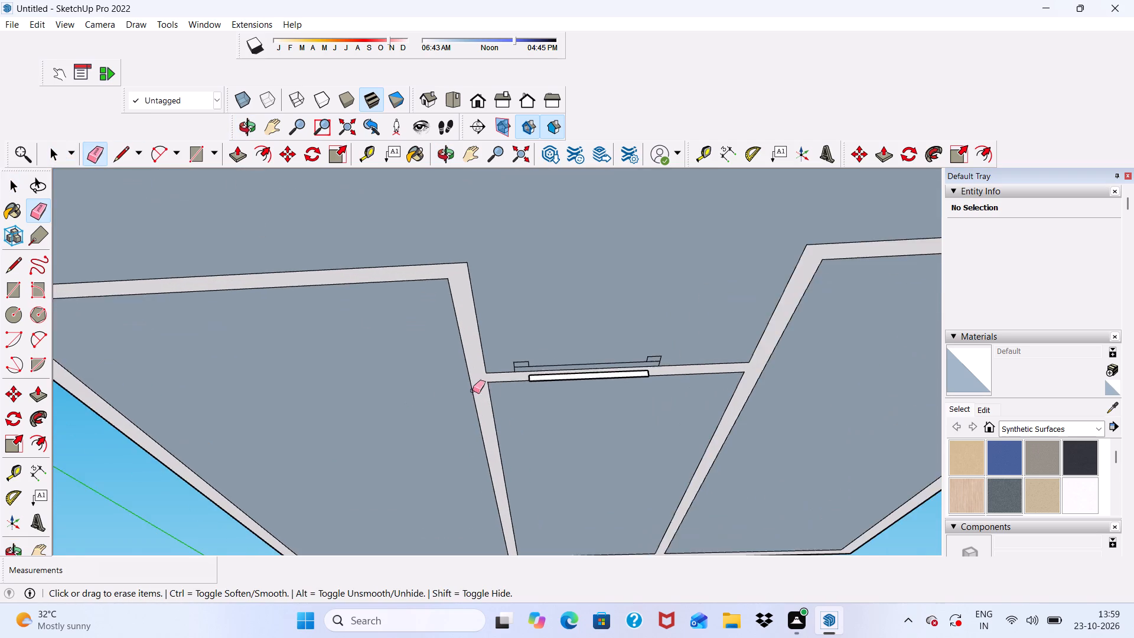
scroll(543, 372, "up", 5)
scroll(560, 368, "down", 2)
scroll(573, 367, "up", 9)
left_click(571, 376)
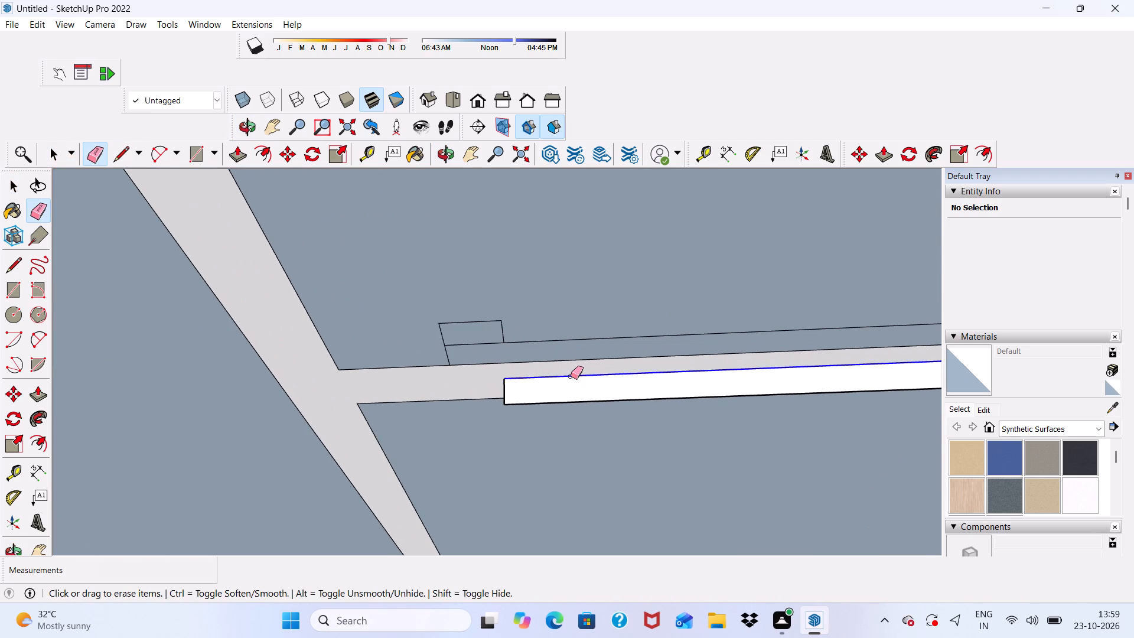
scroll(512, 390, "up", 3)
left_click(501, 381)
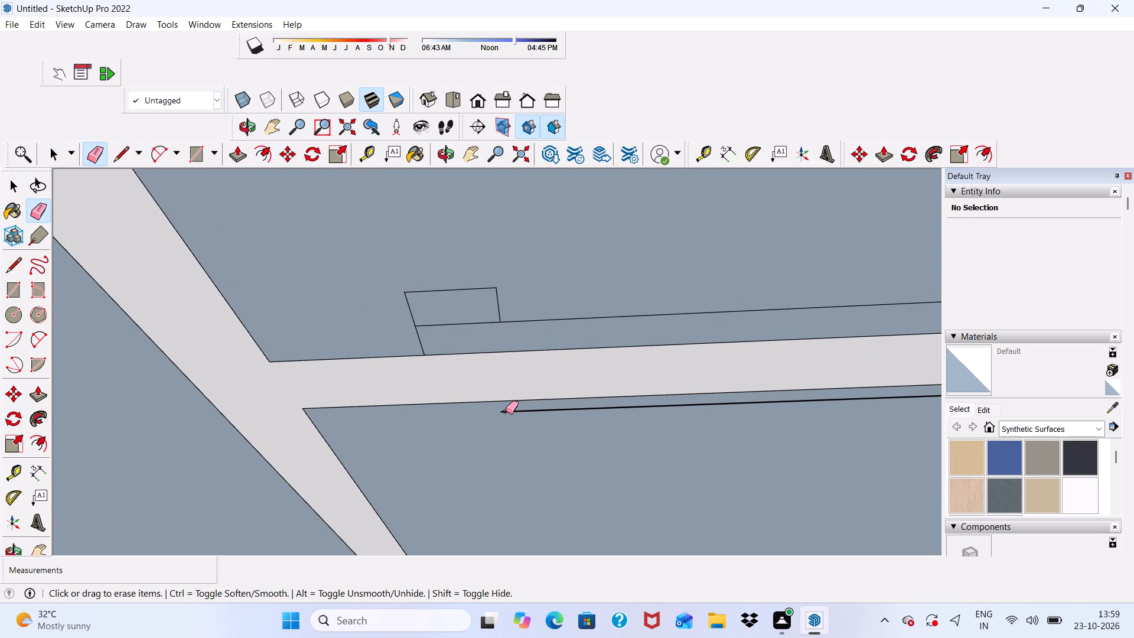
left_click(506, 411)
scroll(361, 372, "down", 11)
scroll(760, 400, "up", 11)
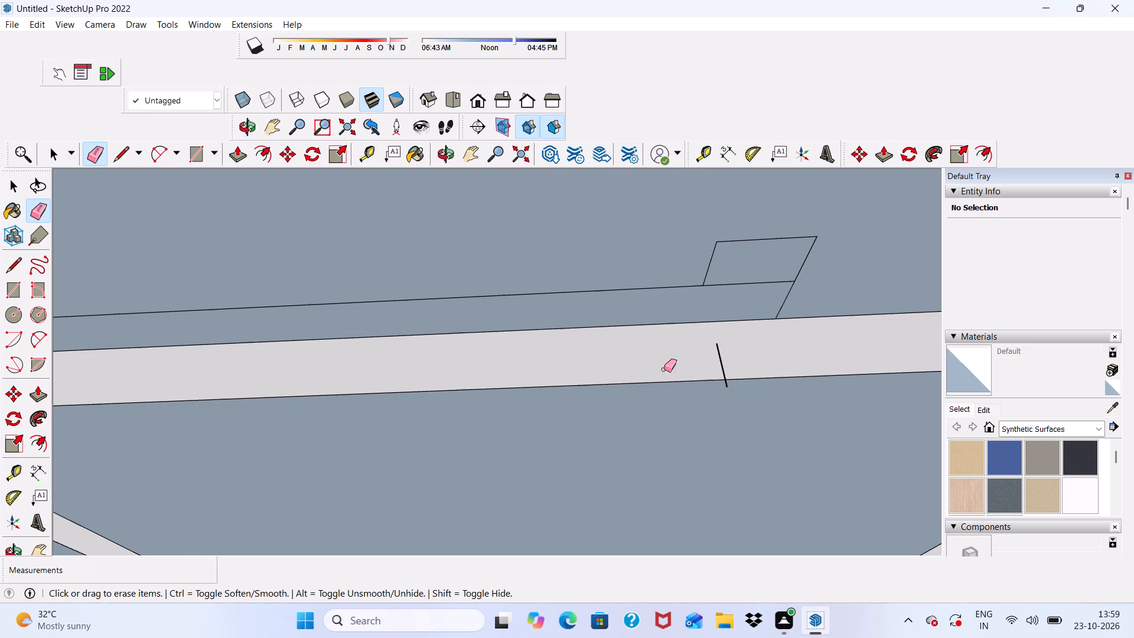
left_click_drag(695, 364, 704, 370)
left_click(722, 366)
scroll(655, 354, "down", 5)
key("space")
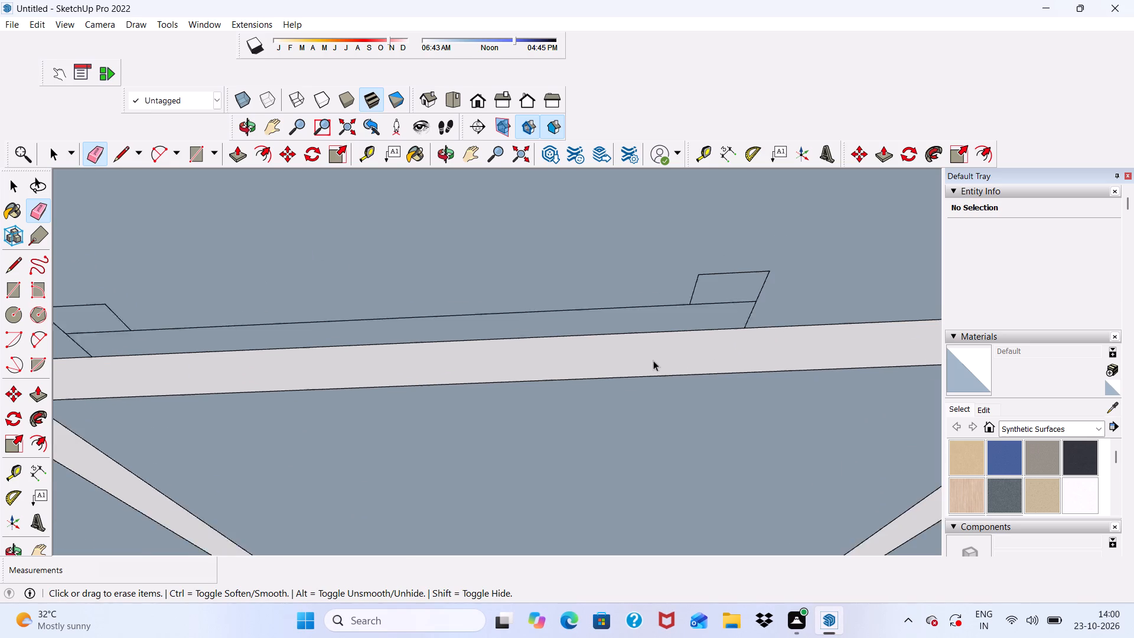
Erase the stray horizontal lines near the bottom of both door frame posts' inner side faces.
scroll(631, 321, "down", 7)
middle_click_drag(630, 370, 652, 569)
scroll(644, 536, "up", 1)
scroll(610, 430, "down", 6)
scroll(618, 436, "up", 1)
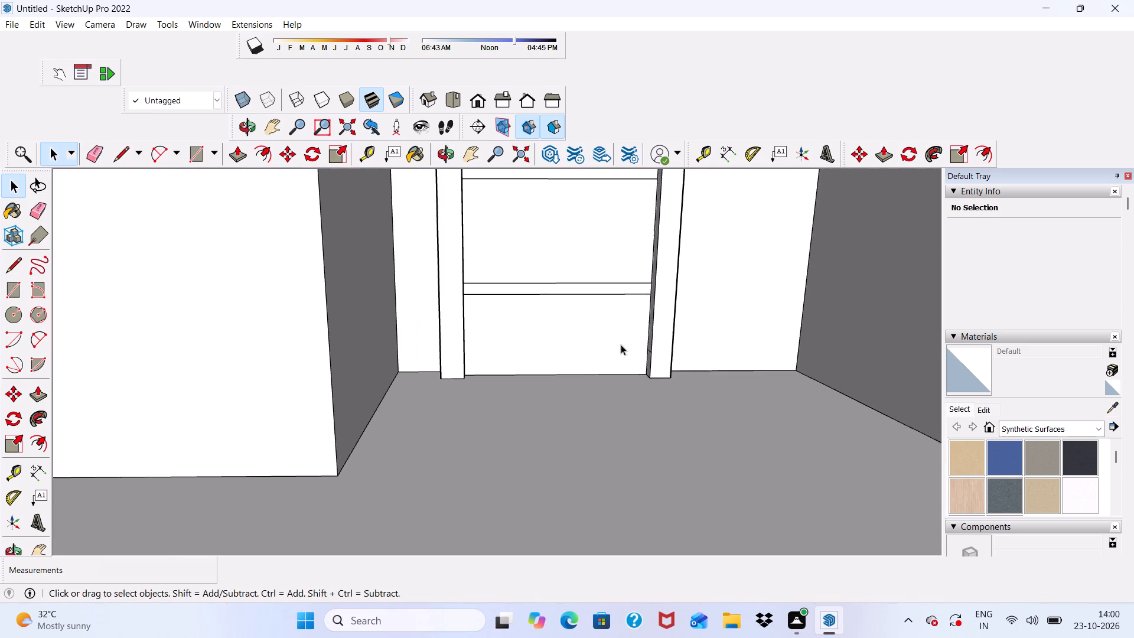
scroll(594, 343, "up", 6)
middle_click_drag(592, 343, 370, 376)
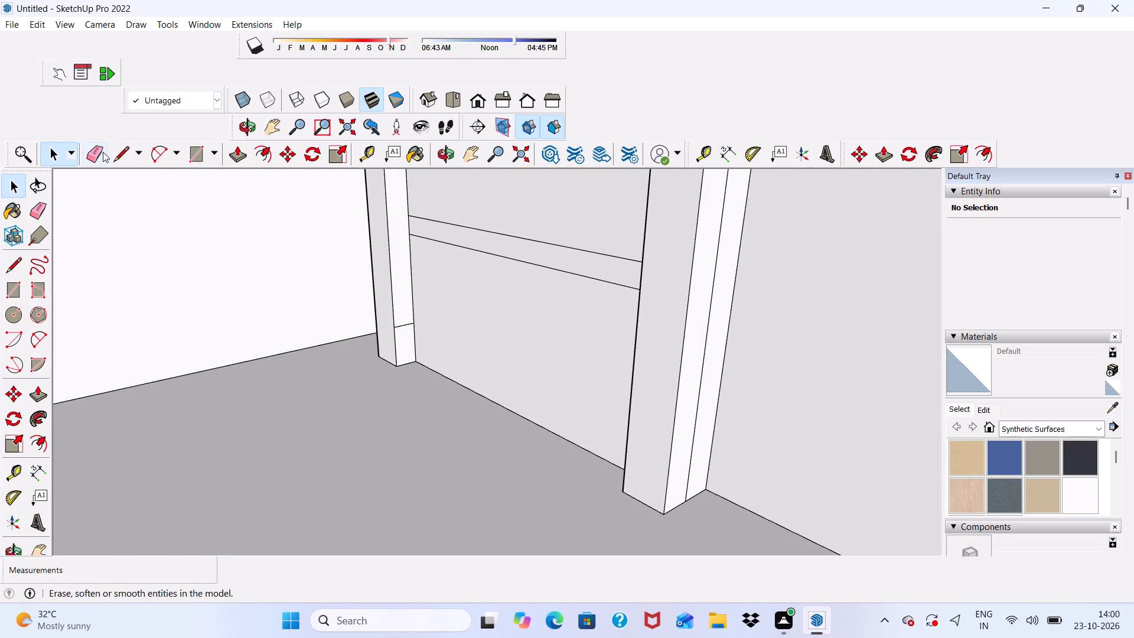
left_click(103, 151)
scroll(476, 354, "up", 10)
left_click_drag(334, 276, 347, 326)
scroll(353, 383, "down", 6)
middle_click_drag(359, 386, 683, 396)
scroll(508, 389, "down", 1)
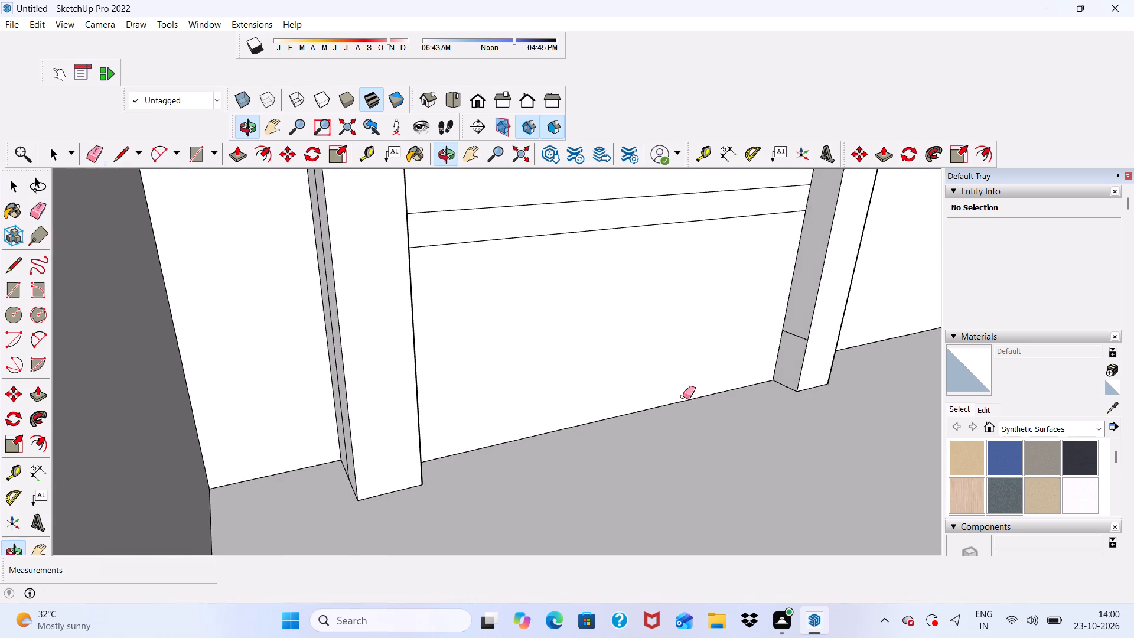
scroll(768, 372, "up", 6)
scroll(816, 317, "up", 1)
left_click_drag(817, 294, 816, 312)
scroll(683, 363, "down", 12)
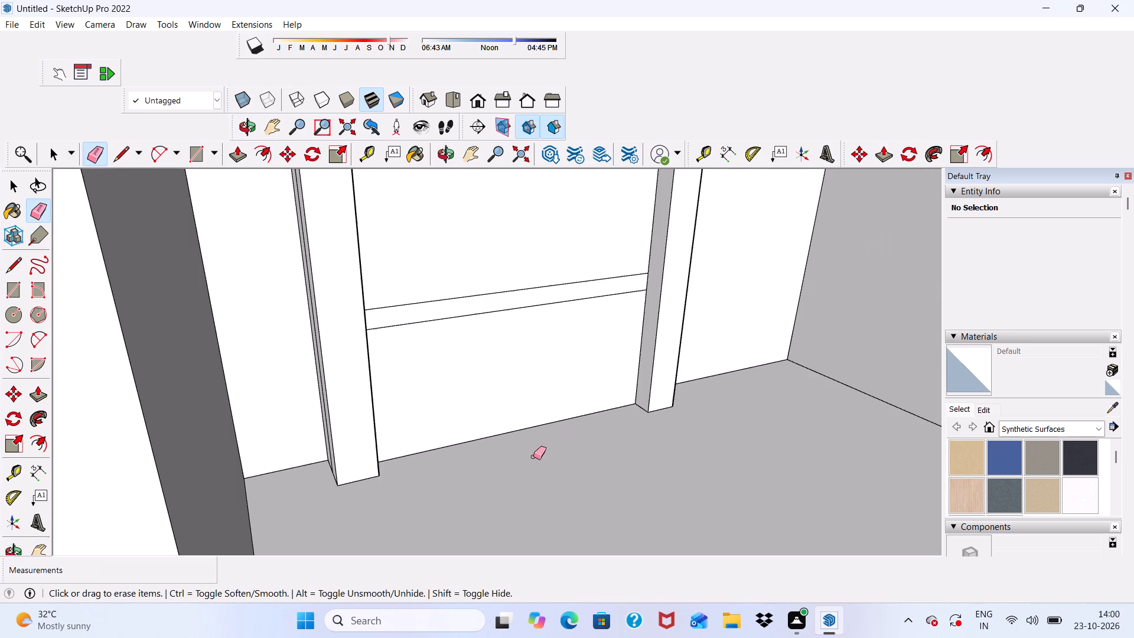
key("space")
Push/Pull the top horizontal strip of the door panel 2" outward.
scroll(499, 414, "down", 12)
middle_click_drag(515, 389, 464, 272)
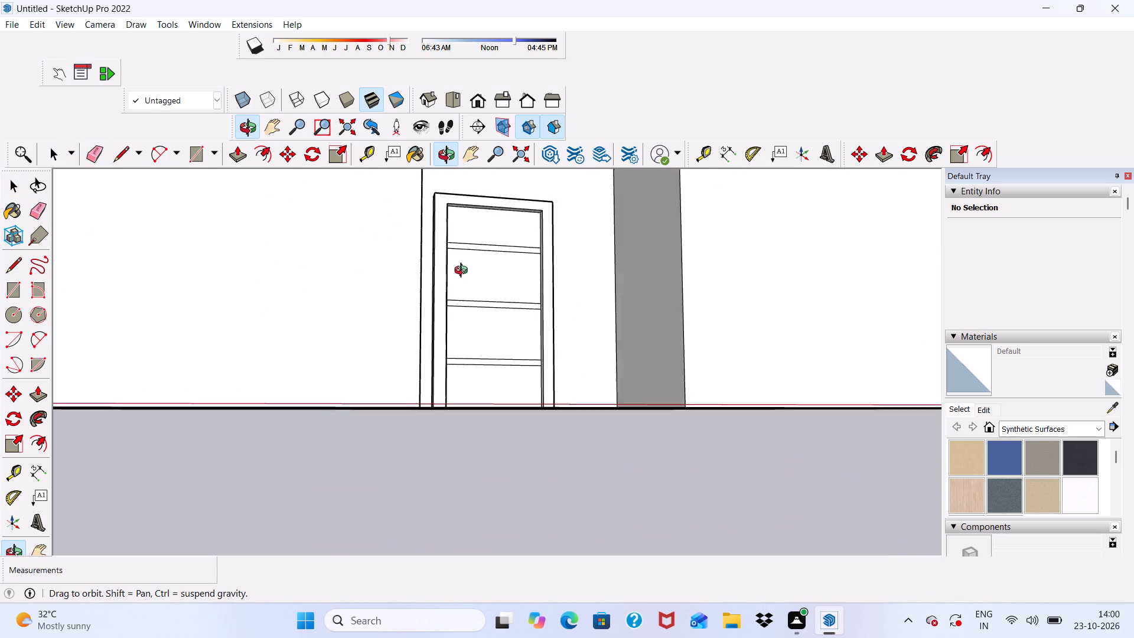
middle_click_drag(464, 272, 413, 334)
scroll(249, 183, "up", 5)
left_click(240, 149)
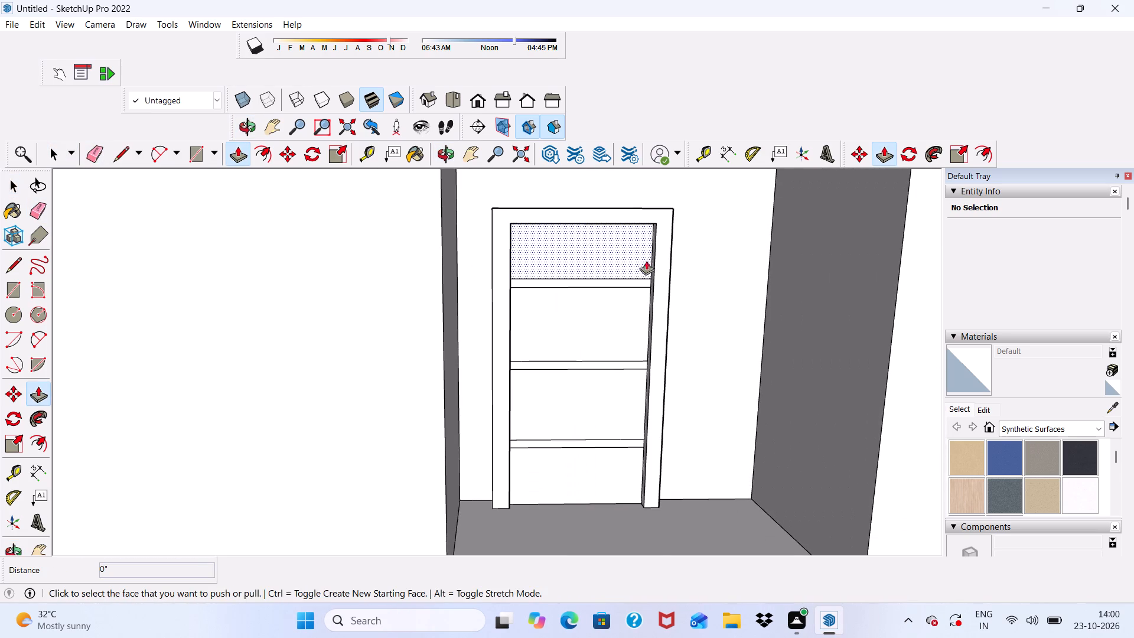
scroll(646, 274, "up", 7)
left_click(550, 292)
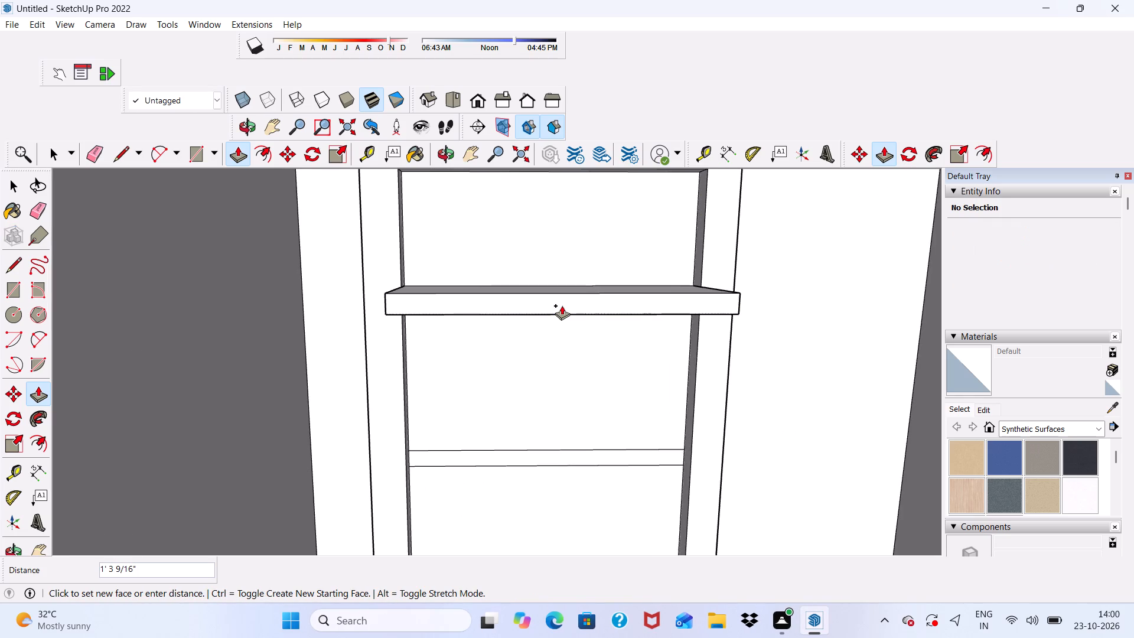
key("2")
key("shift+quotedbl")
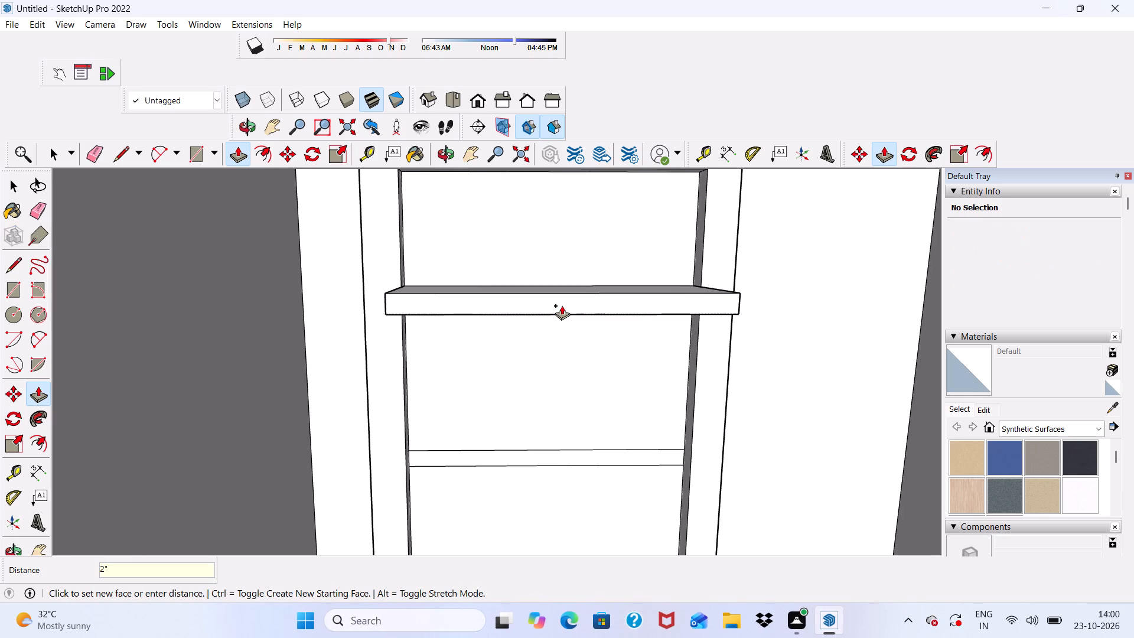
key("Return")
Push/Pull the second horizontal strip of the door panel 2" outward.
scroll(559, 289, "up", 5)
scroll(558, 294, "down", 6)
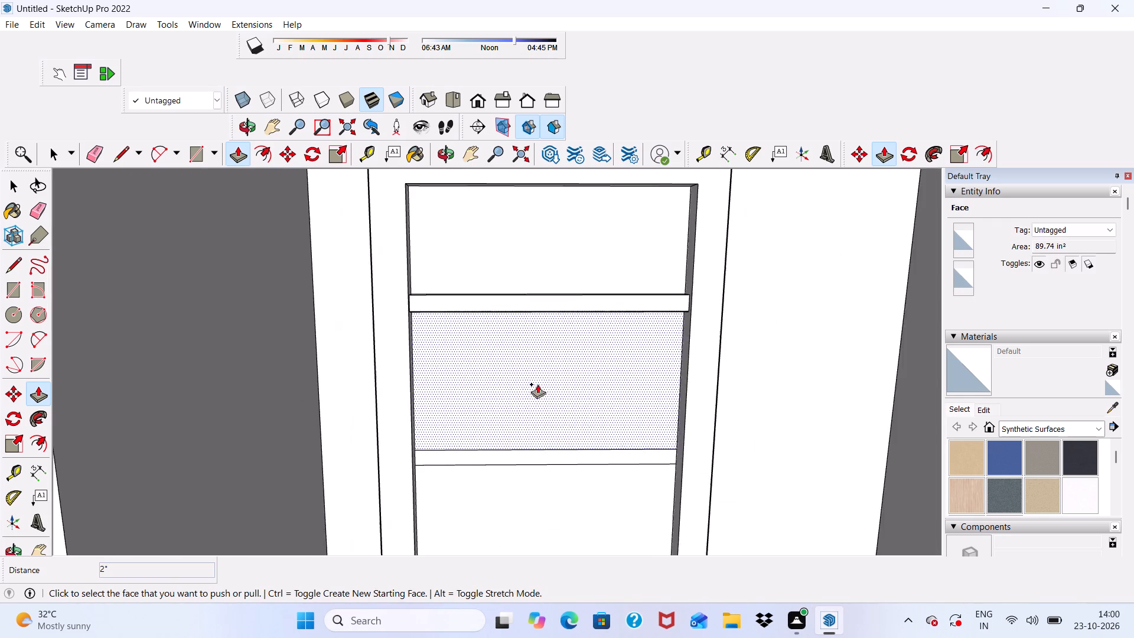
scroll(494, 458, "up", 6)
left_click(494, 458)
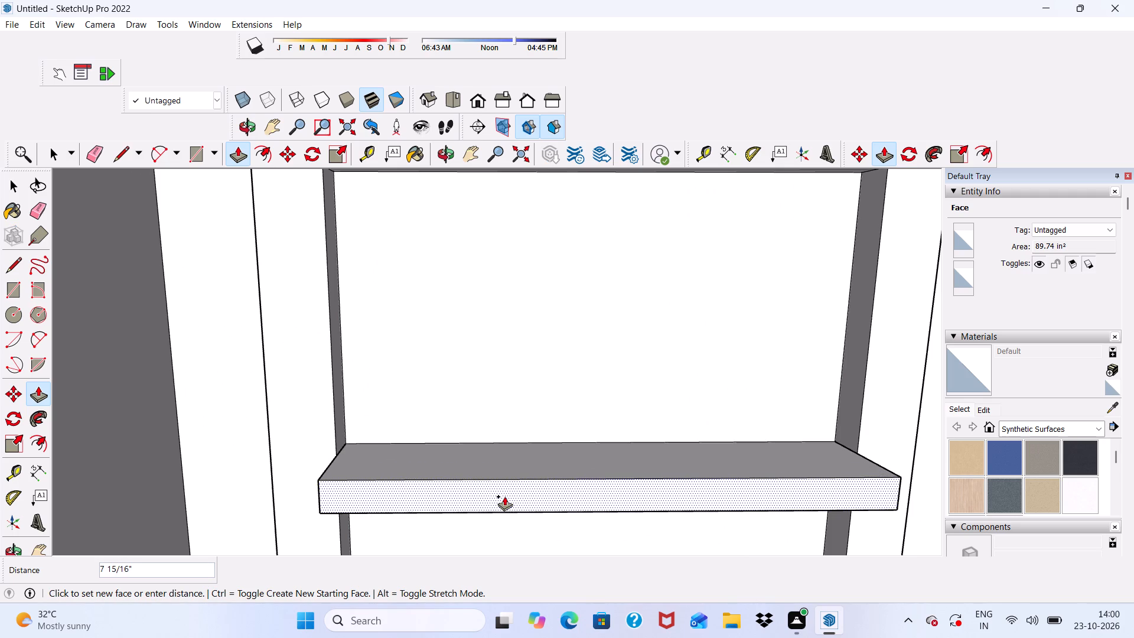
type("2\"")
key("Return")
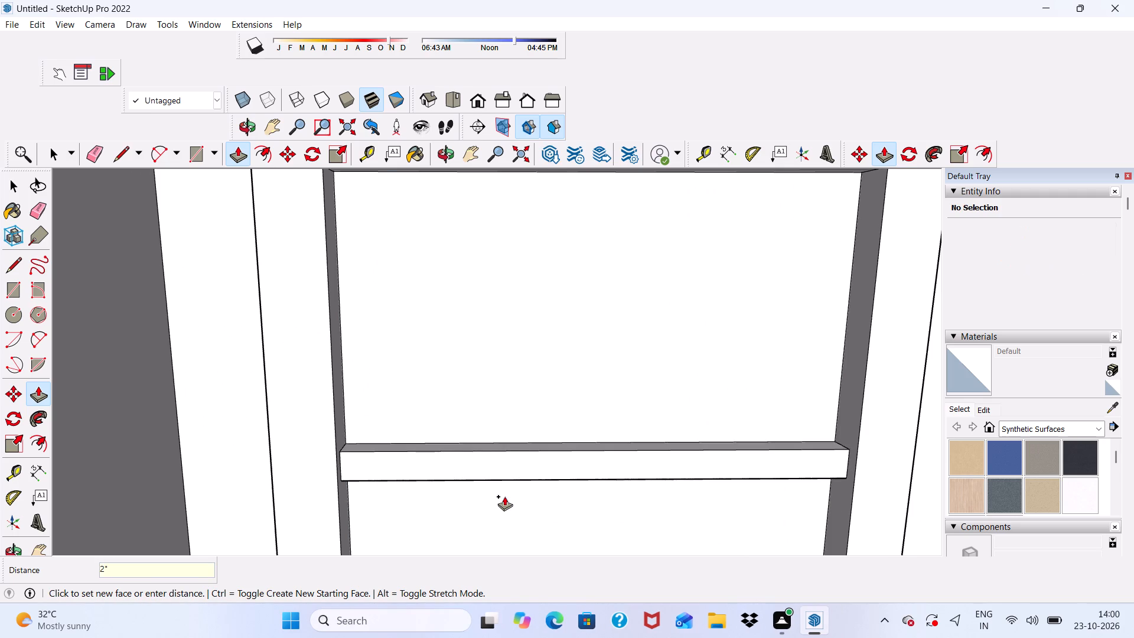
Push/Pull the third, lowest horizontal strip of the entrance door panel 2" outward.
scroll(504, 496, "up", 2)
scroll(564, 181, "down", 14)
scroll(565, 358, "up", 10)
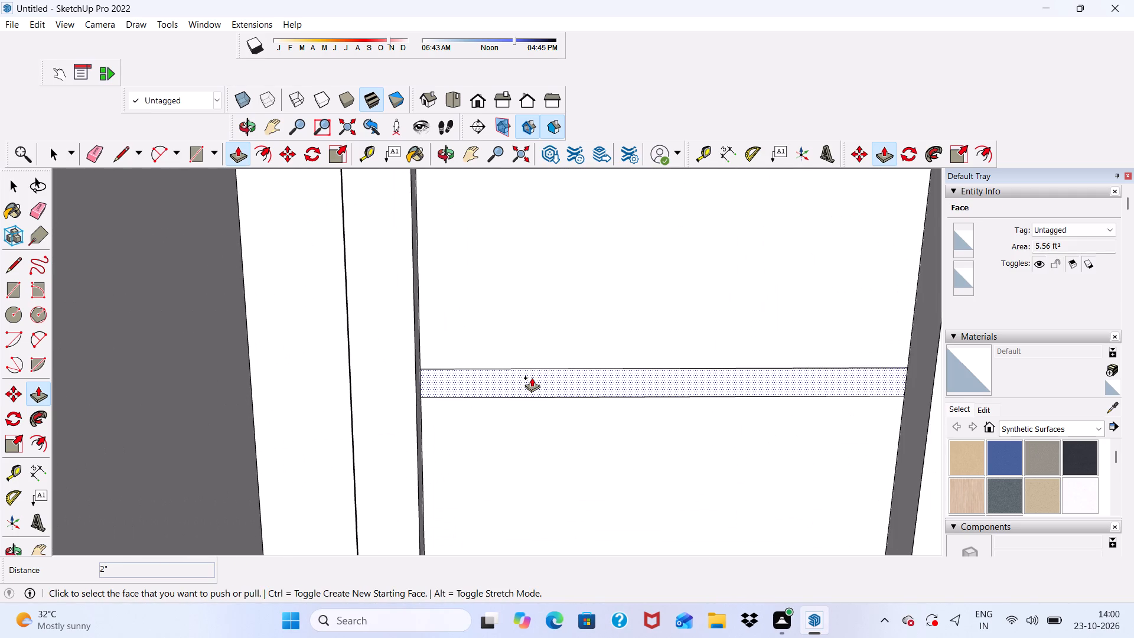
left_click(532, 377)
key("2")
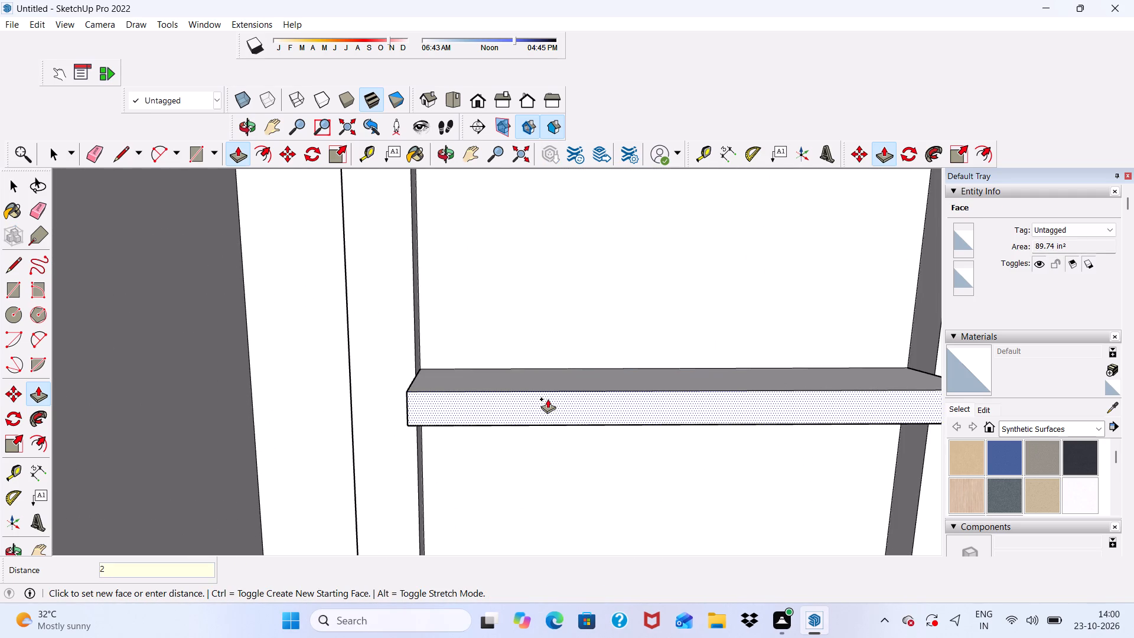
key("shift+quotedbl")
key("Return")
key("space")
Erase the stray line running along the top face of the entrance door frame.
scroll(548, 399, "up", 2)
scroll(548, 393, "down", 4)
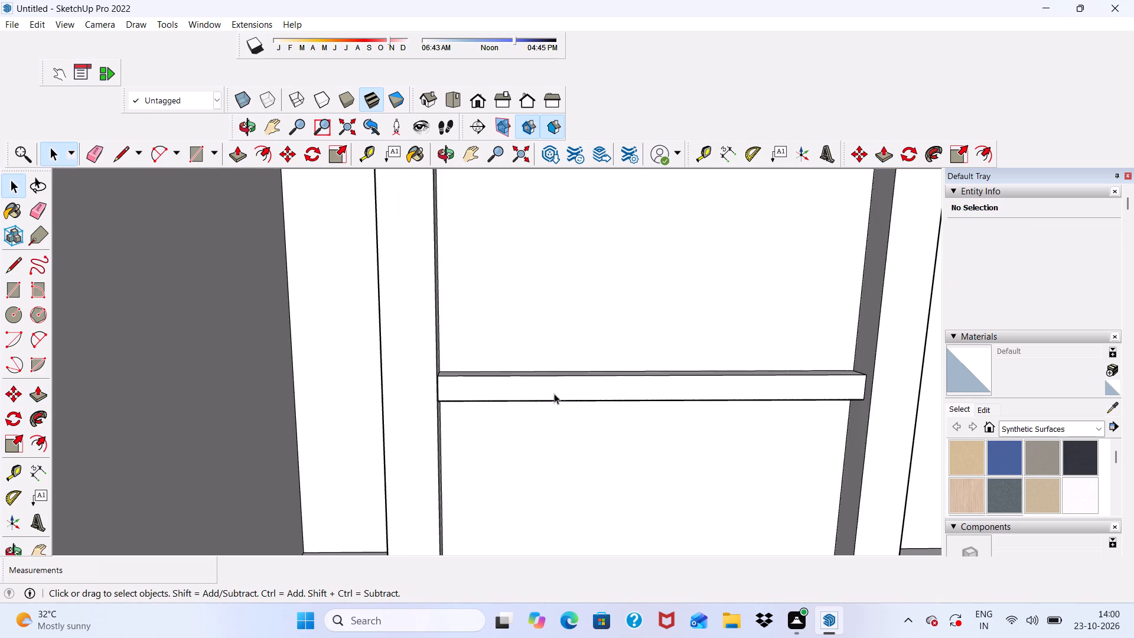
scroll(554, 393, "down", 15)
middle_click_drag(581, 505, 452, 481)
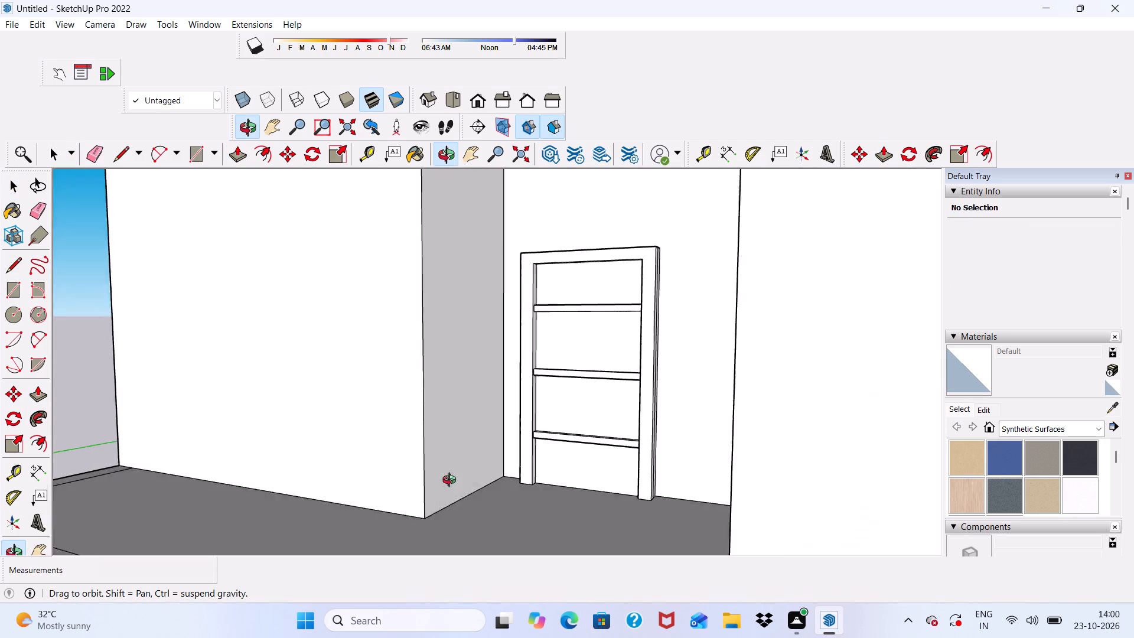
middle_click_drag(452, 481, 576, 566)
scroll(574, 313, "up", 6)
scroll(568, 252, "down", 1)
scroll(565, 261, "up", 8)
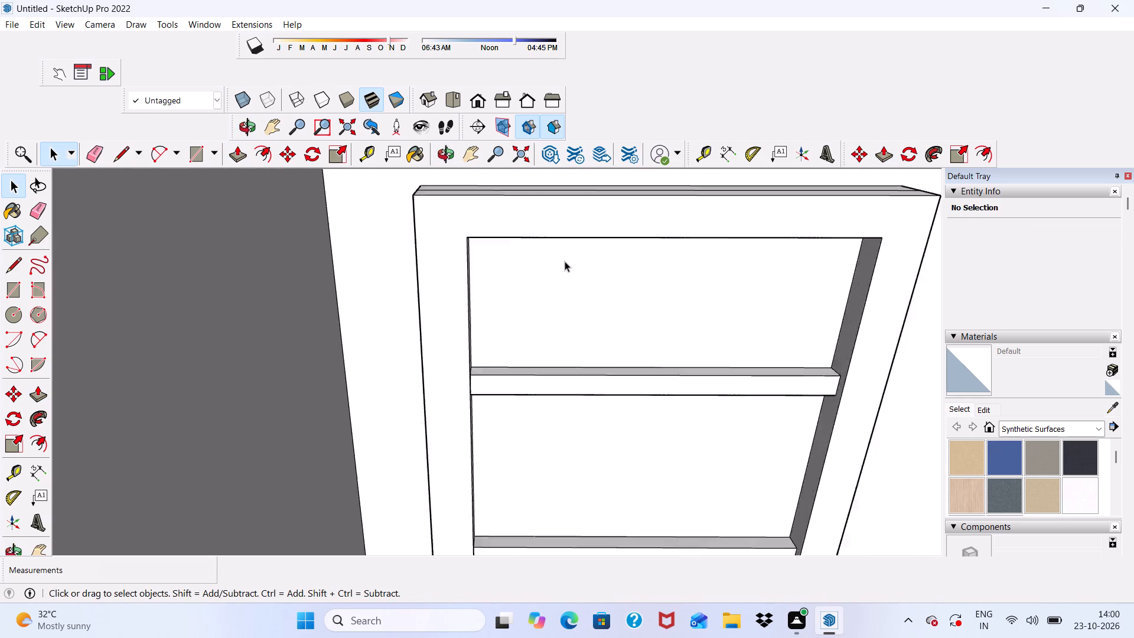
scroll(565, 261, "up", 2)
middle_click_drag(565, 261, 527, 422)
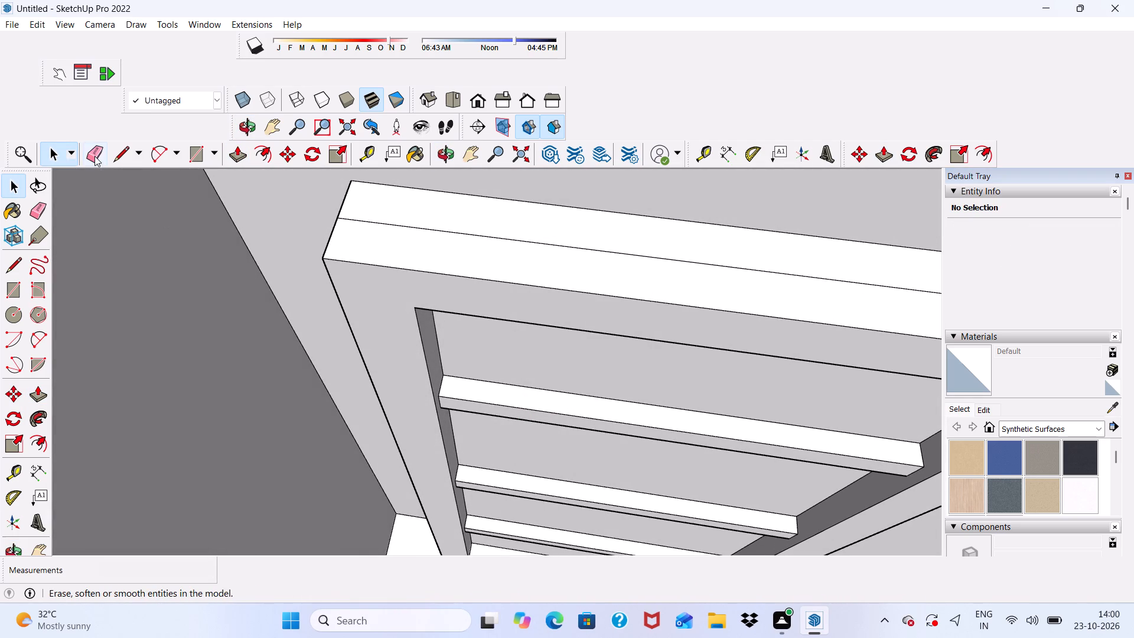
left_click(90, 145)
left_click_drag(414, 218, 415, 220)
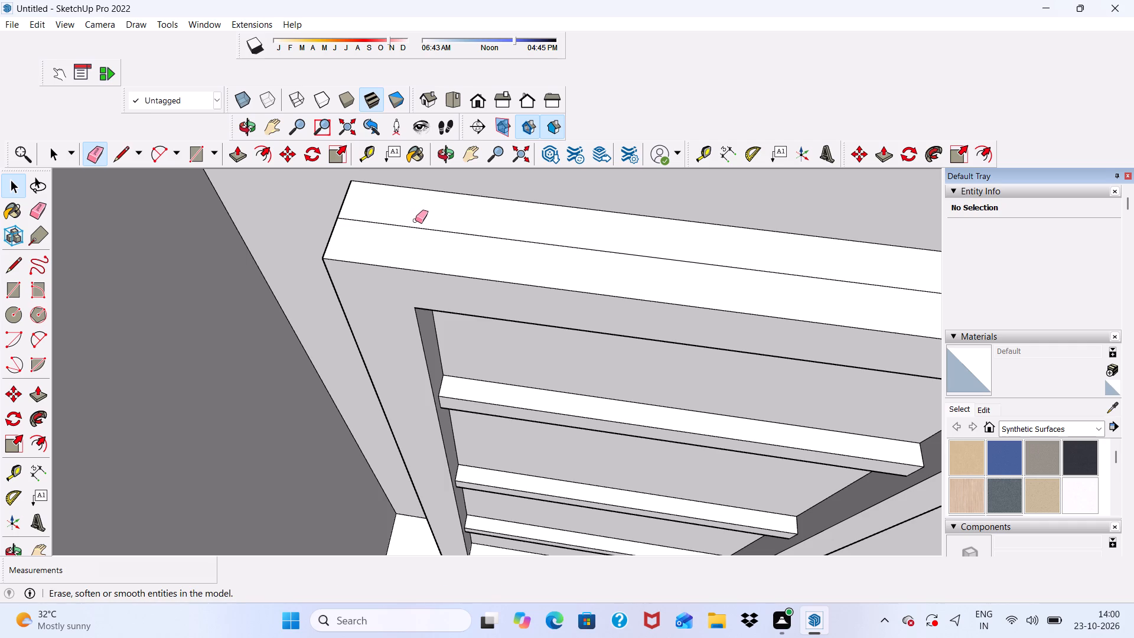
left_click_drag(415, 220, 417, 236)
scroll(408, 243, "down", 9)
scroll(402, 234, "up", 1)
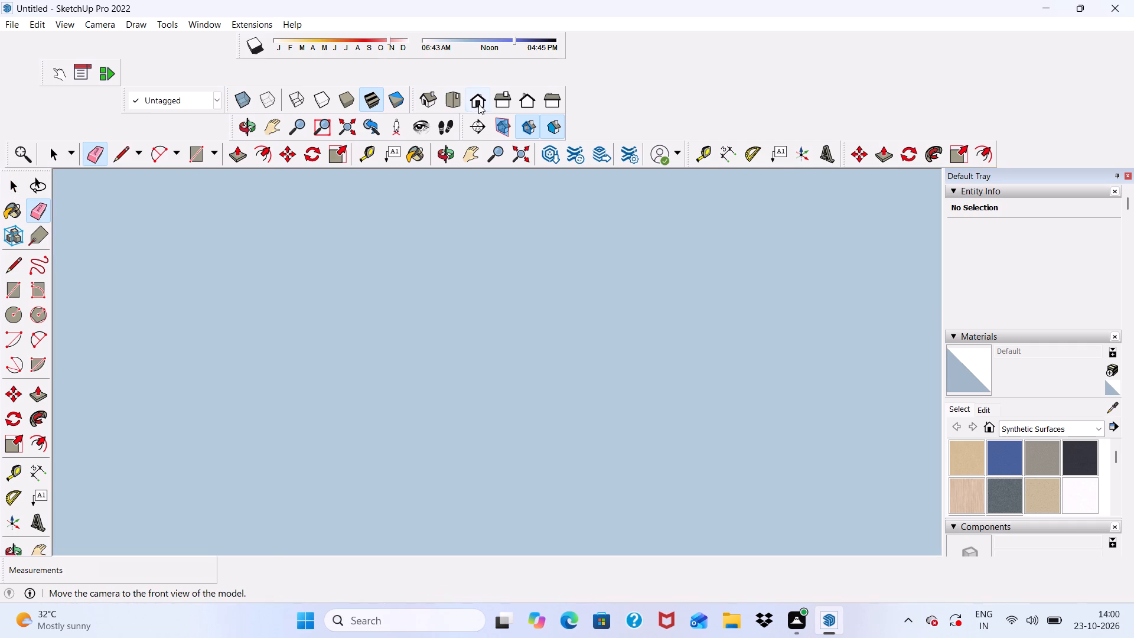
Erase the stray vertical line on the outer side face of the entrance door frame's right post.
left_click(478, 104)
scroll(478, 253, "down", 8)
middle_click_drag(537, 393, 393, 395)
scroll(455, 393, "up", 3)
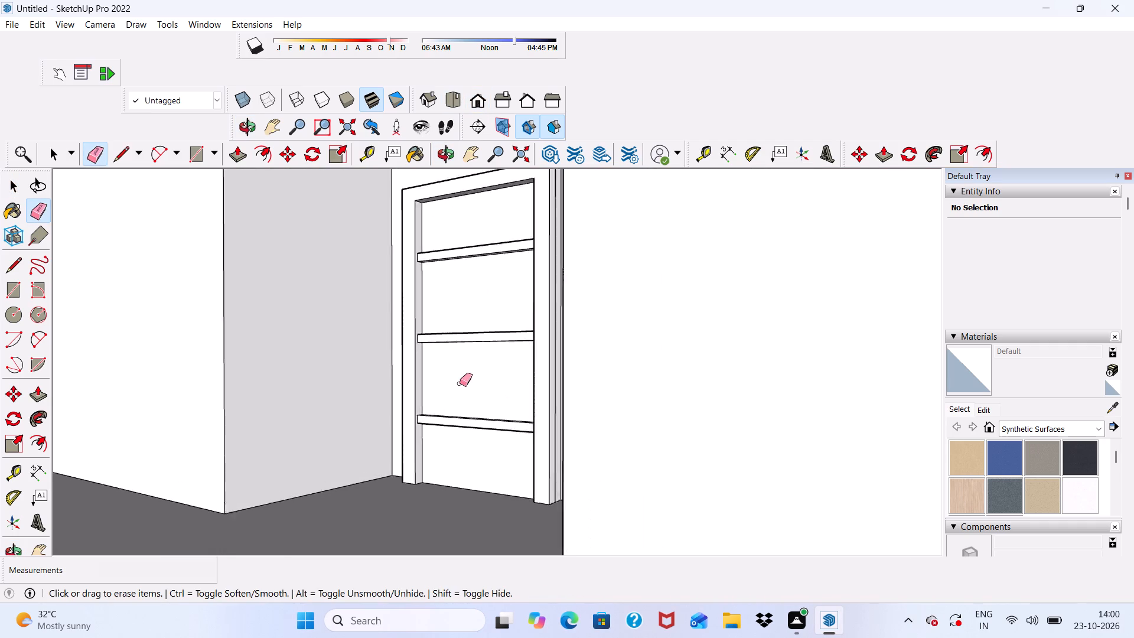
scroll(460, 383, "up", 3)
scroll(617, 357, "up", 12)
left_click_drag(647, 360, 656, 353)
Erase the stray vertical line on the outer side face of the entrance door frame's left post.
scroll(542, 313, "down", 11)
middle_click_drag(351, 348, 621, 406)
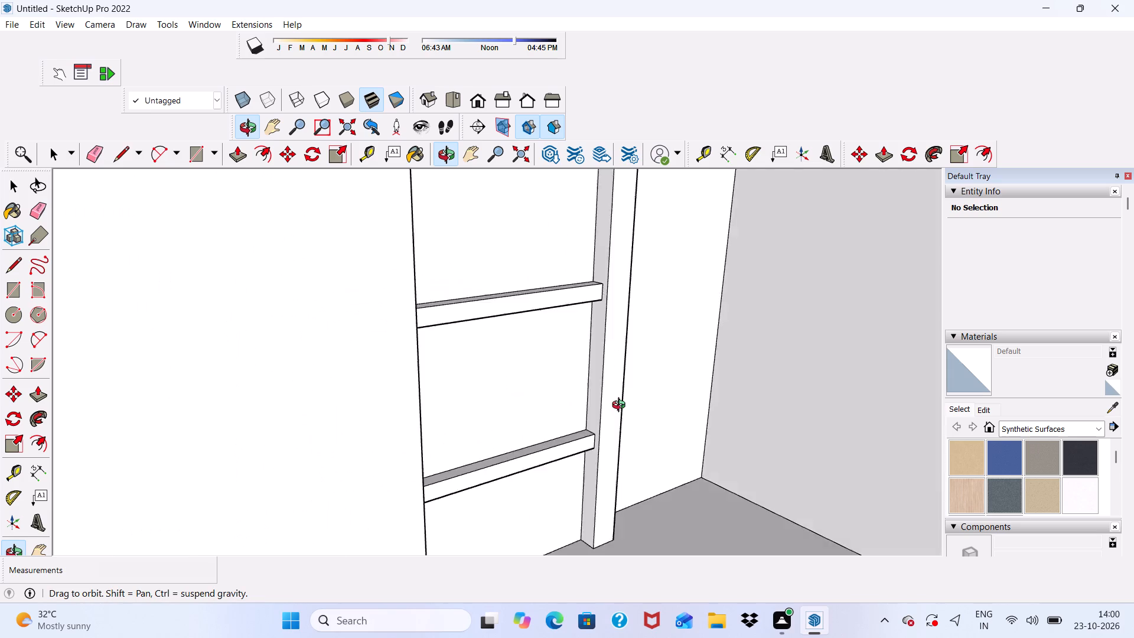
middle_click_drag(621, 406, 595, 399)
scroll(222, 373, "up", 12)
scroll(328, 362, "up", 8)
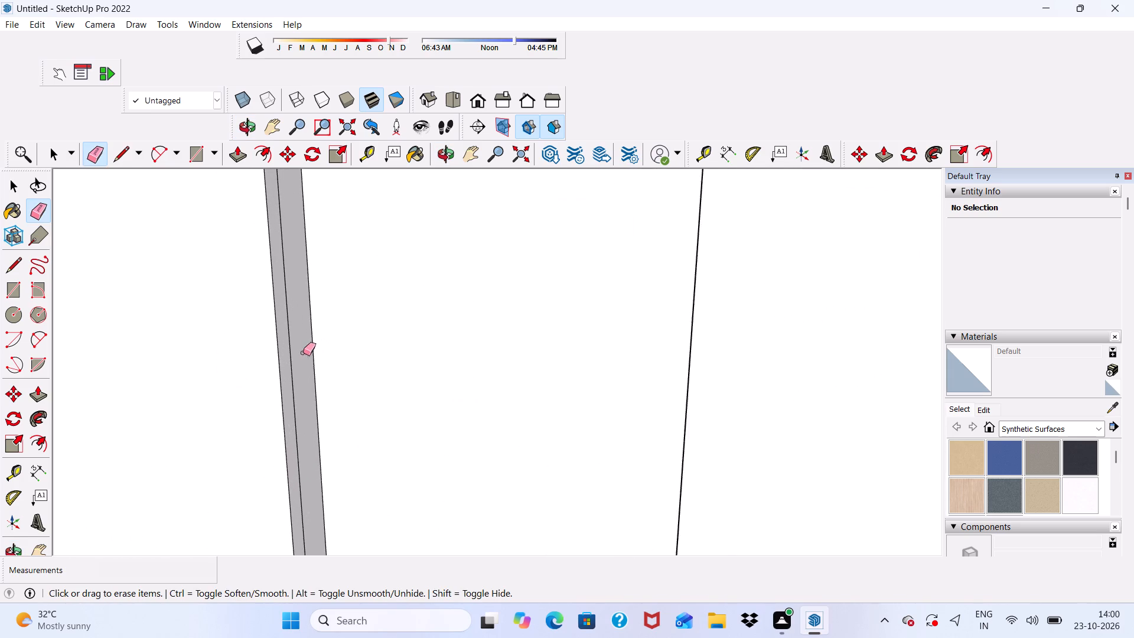
scroll(303, 353, "up", 7)
left_click_drag(292, 347, 282, 348)
scroll(282, 348, "down", 4)
key("space")
scroll(363, 300, "down", 8)
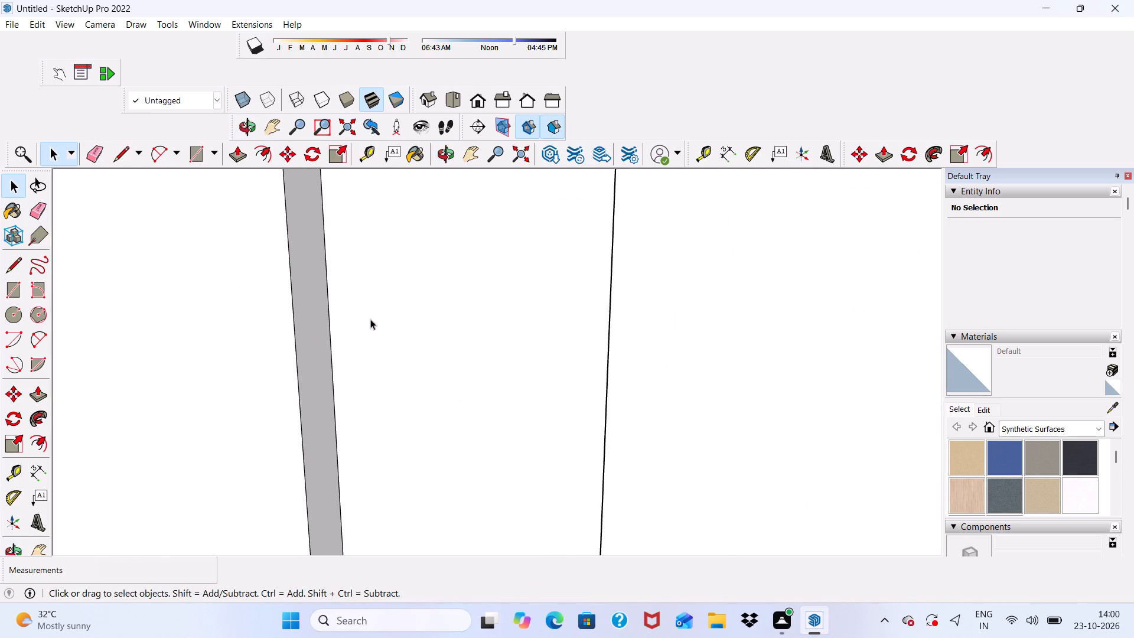
scroll(370, 319, "down", 20)
scroll(370, 319, "down", 1)
Draw a 5' by 7' door rectangle on the upper storey's recessed back wall, starting from the wall's bottom edge.
left_click(478, 92)
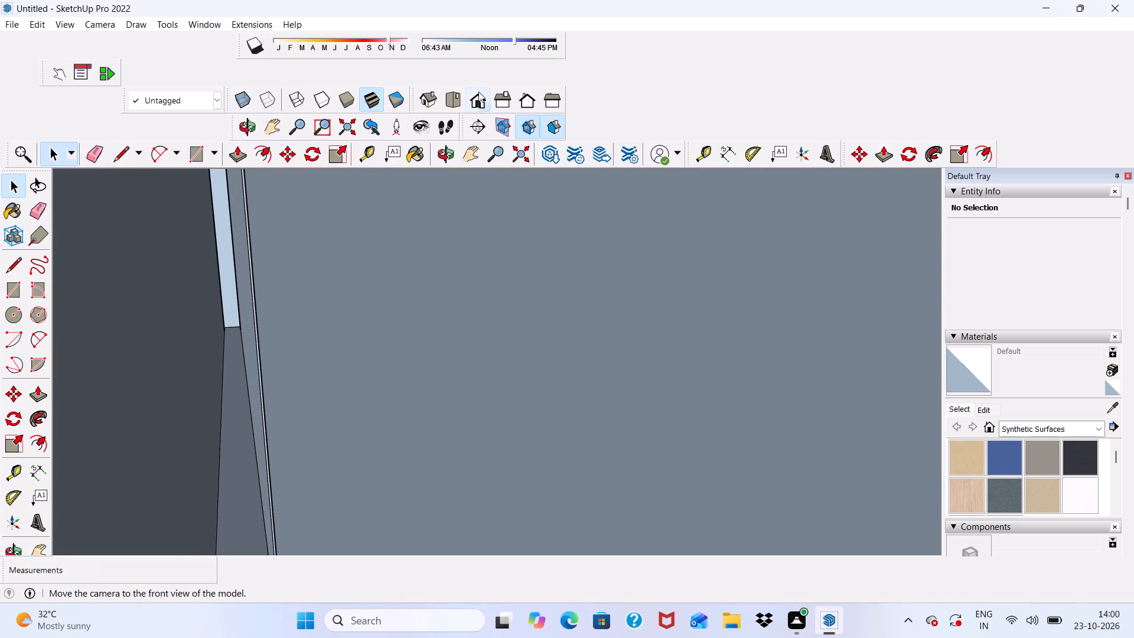
scroll(462, 305, "down", 20)
scroll(462, 305, "down", 3)
scroll(466, 399, "up", 1)
scroll(466, 399, "down", 6)
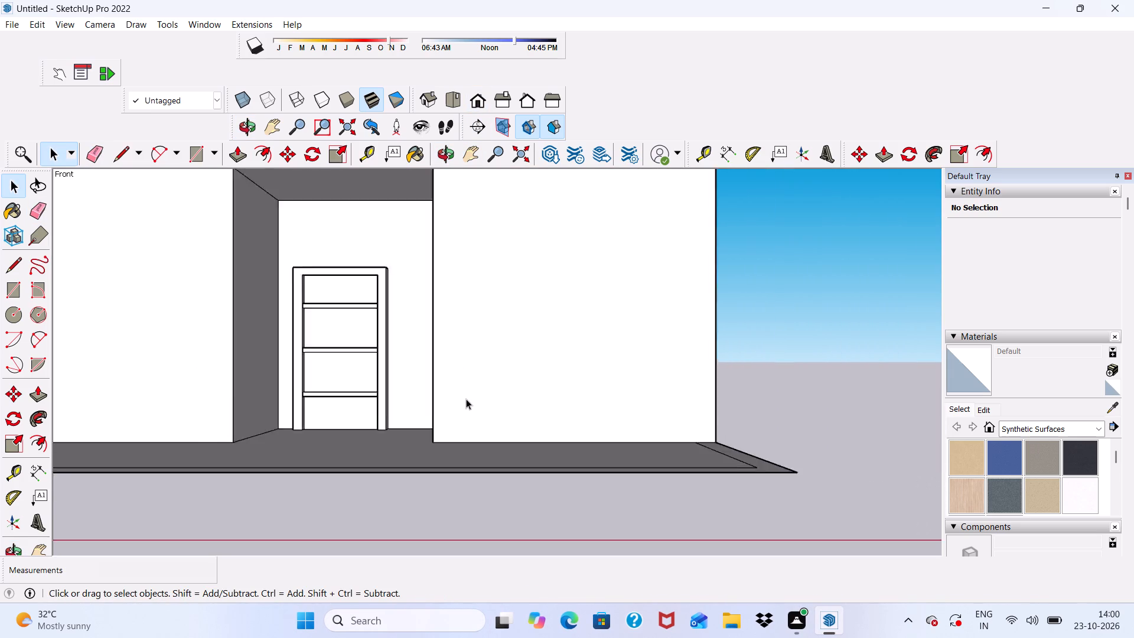
scroll(466, 399, "up", 3)
scroll(466, 399, "down", 13)
scroll(475, 441, "up", 7)
scroll(475, 441, "down", 7)
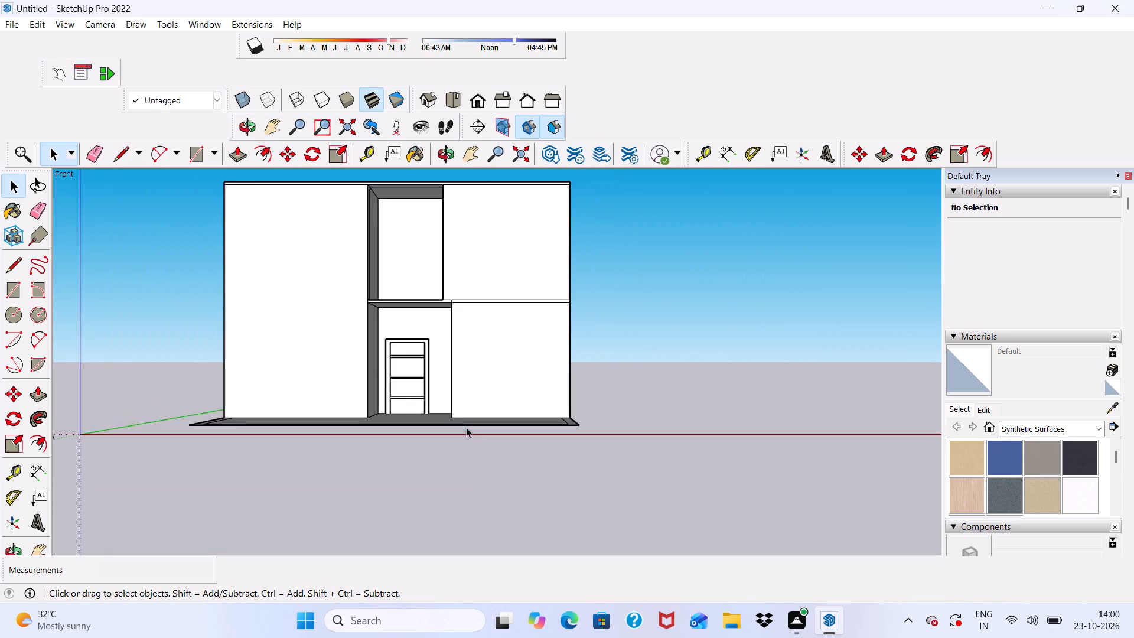
scroll(466, 427, "down", 5)
scroll(425, 324, "up", 16)
scroll(424, 317, "down", 5)
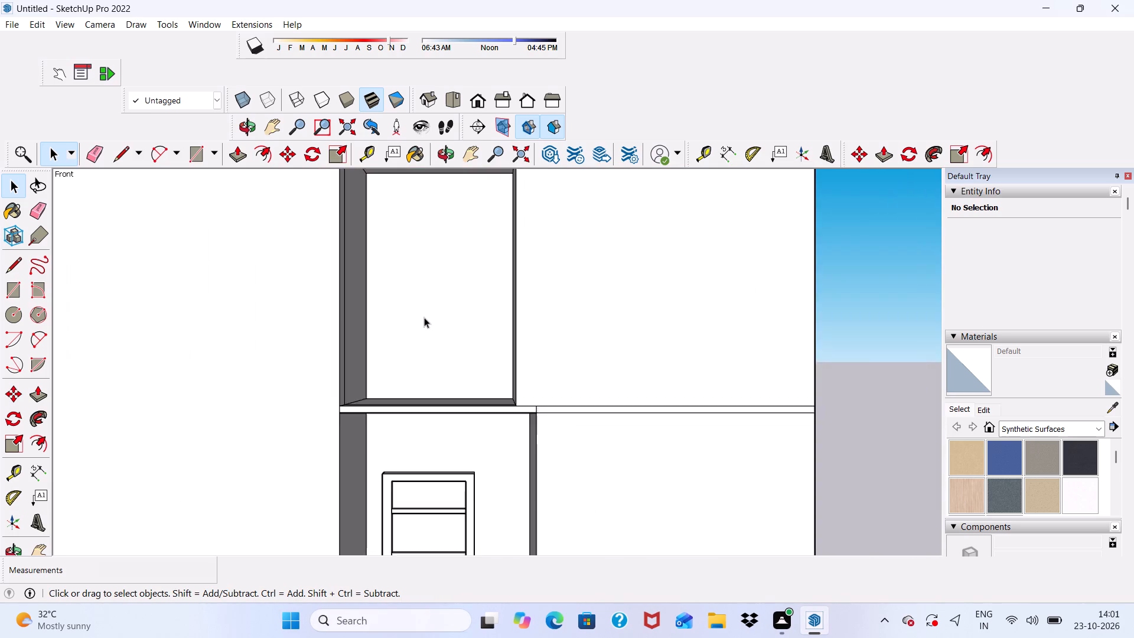
scroll(424, 317, "up", 5)
scroll(424, 317, "down", 6)
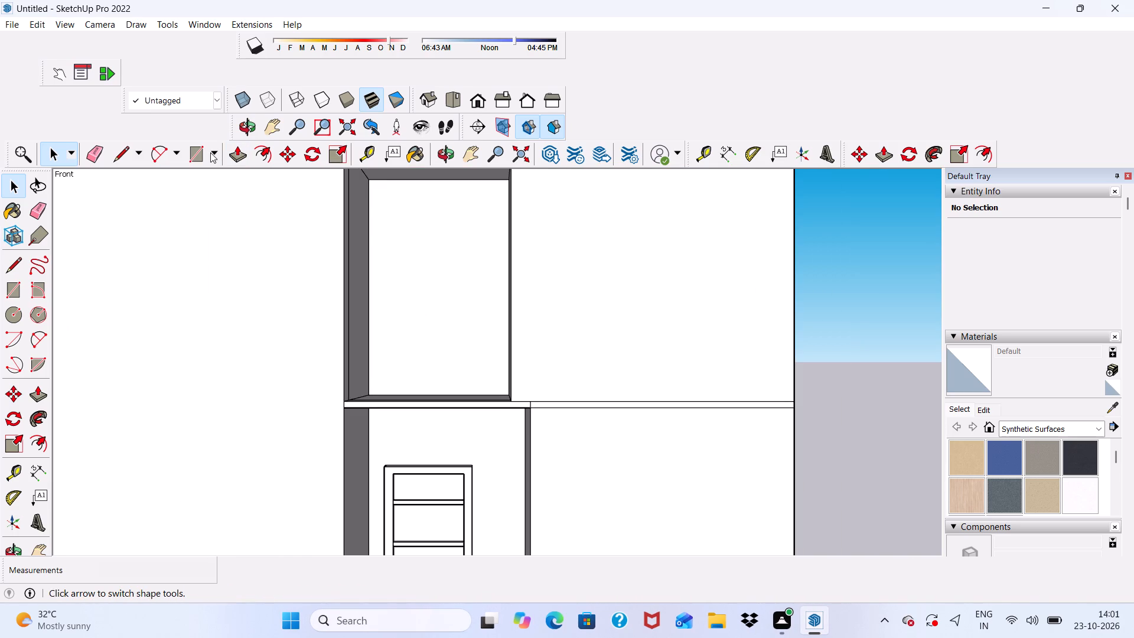
left_click(207, 152)
scroll(438, 310, "up", 10)
scroll(377, 405, "down", 3)
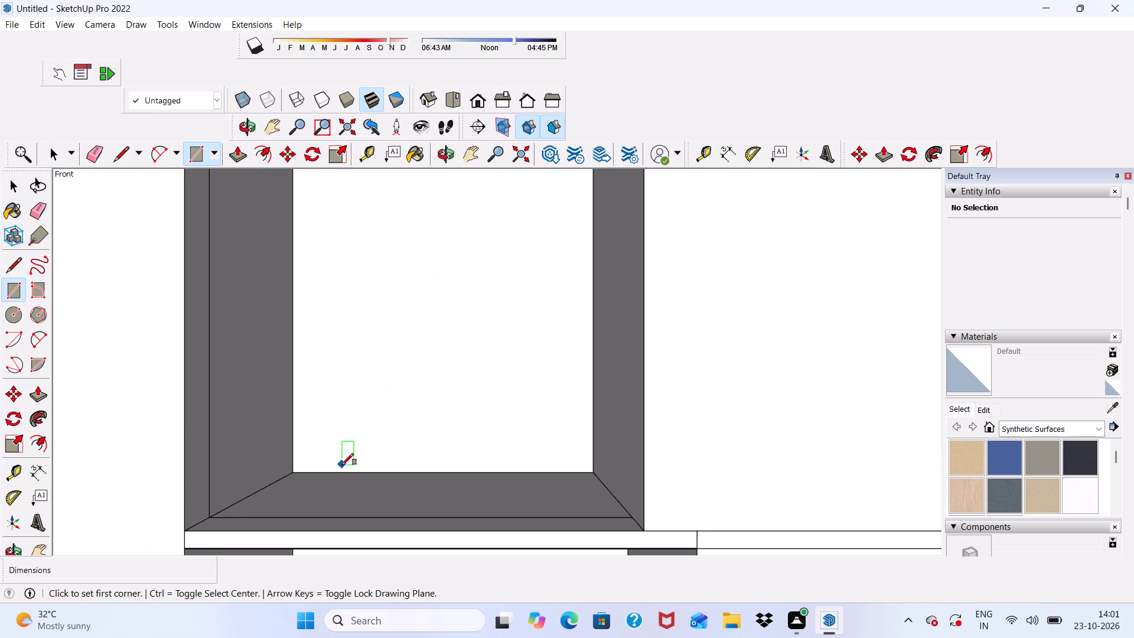
scroll(342, 465, "up", 3)
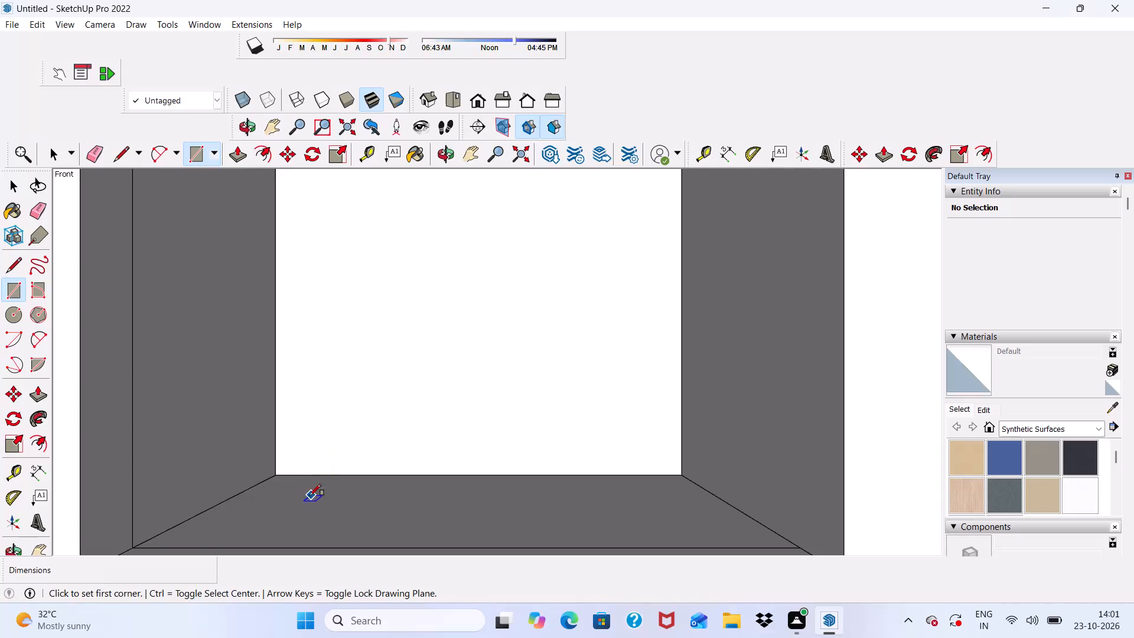
scroll(331, 471, "up", 1)
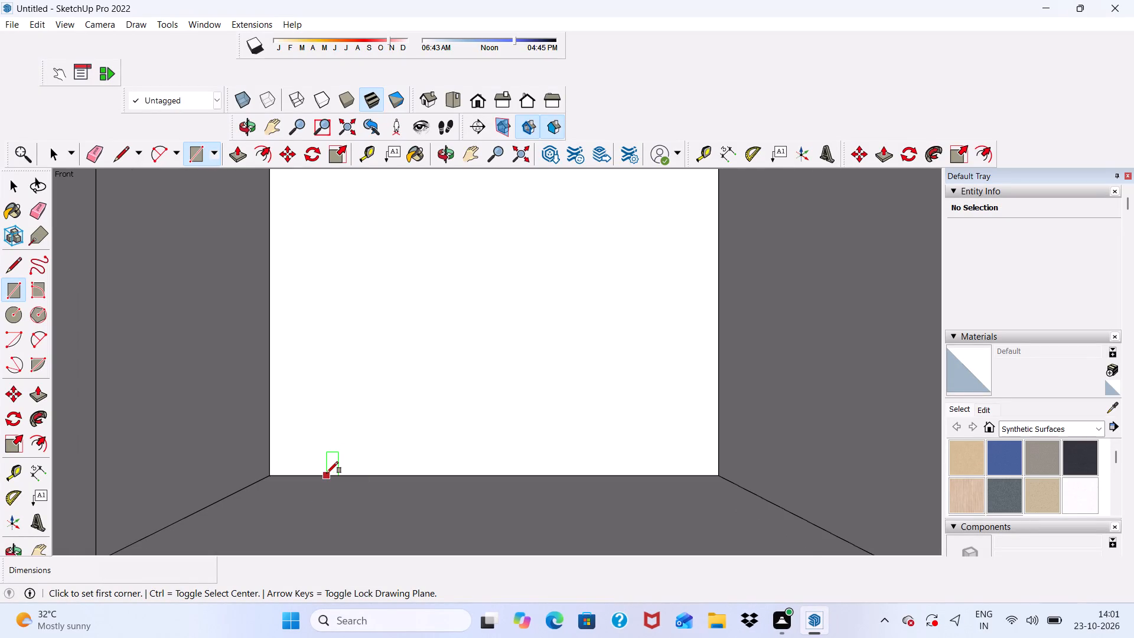
left_click(327, 473)
scroll(338, 461, "down", 10)
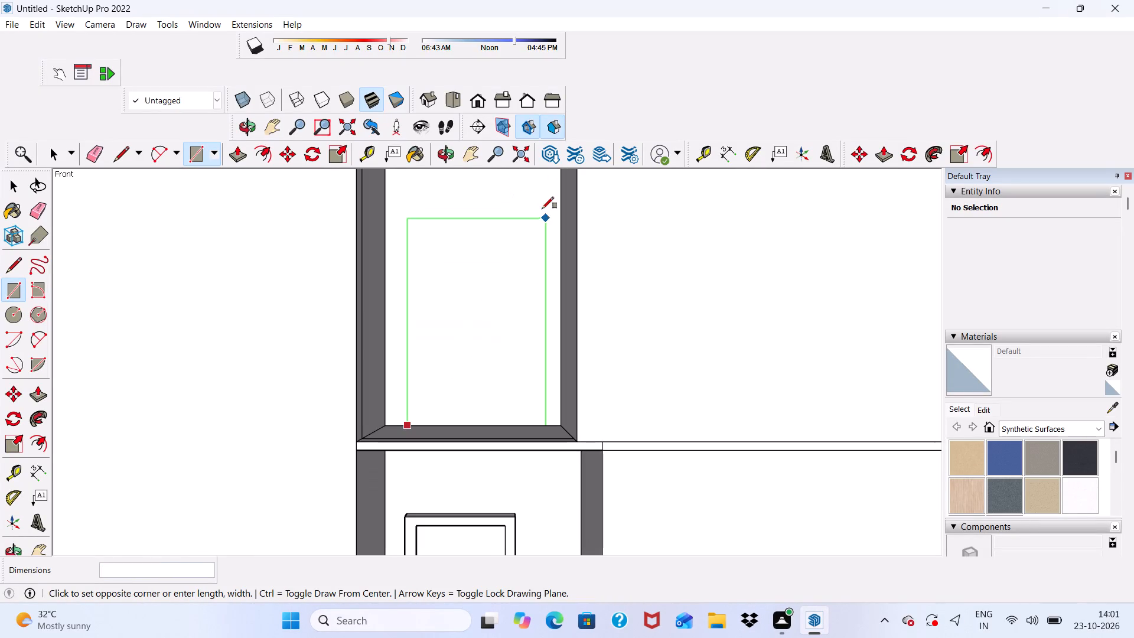
type("5',7'")
key("Return")
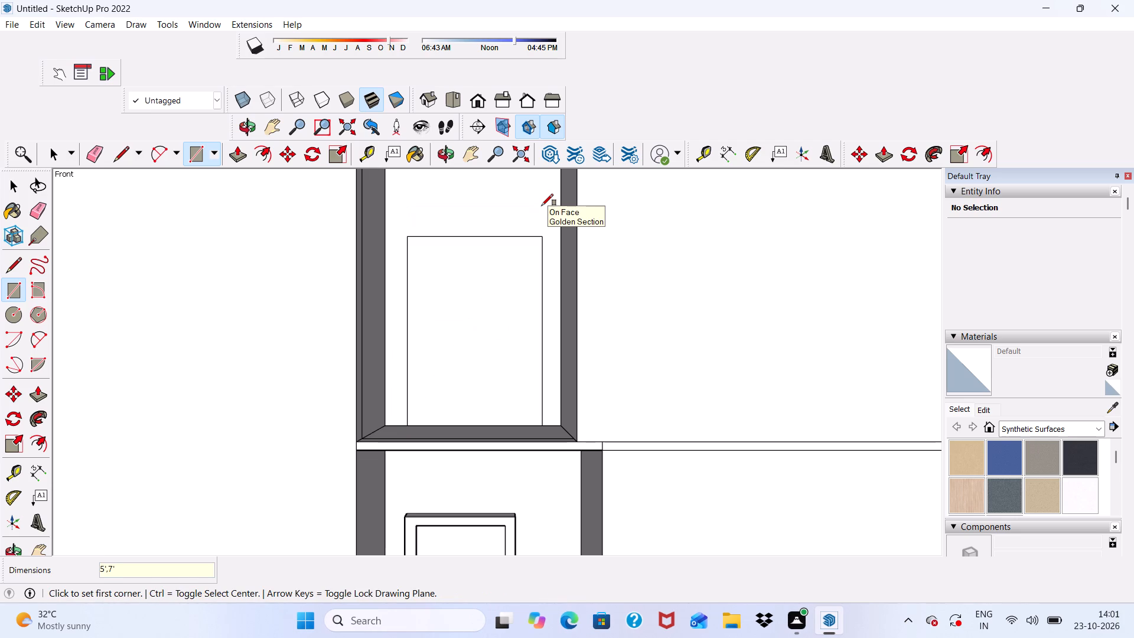
key("space")
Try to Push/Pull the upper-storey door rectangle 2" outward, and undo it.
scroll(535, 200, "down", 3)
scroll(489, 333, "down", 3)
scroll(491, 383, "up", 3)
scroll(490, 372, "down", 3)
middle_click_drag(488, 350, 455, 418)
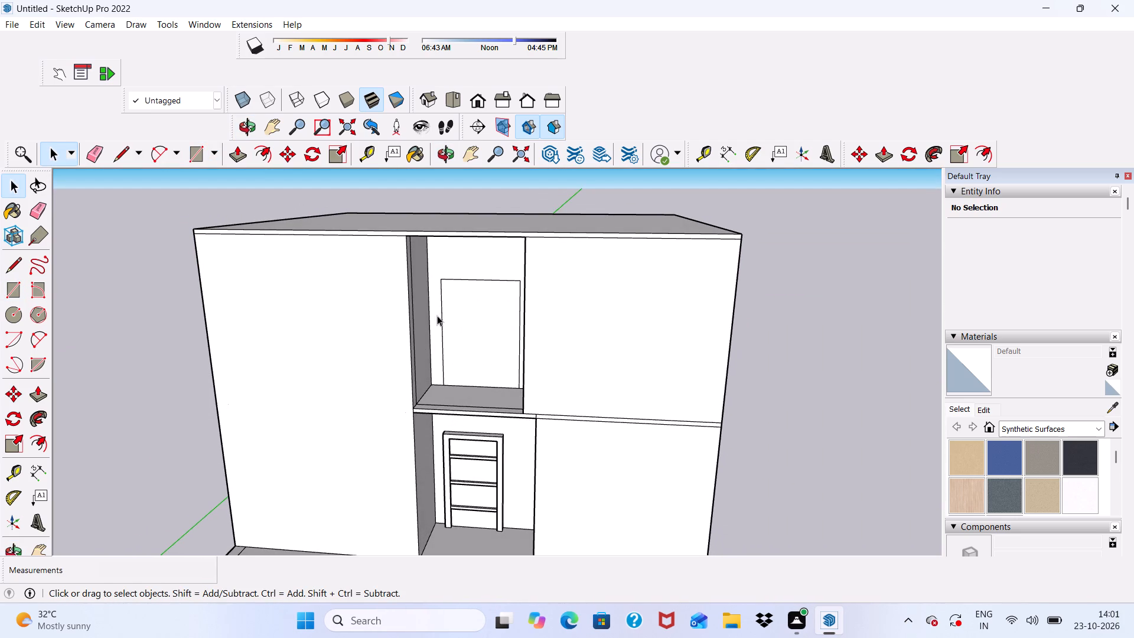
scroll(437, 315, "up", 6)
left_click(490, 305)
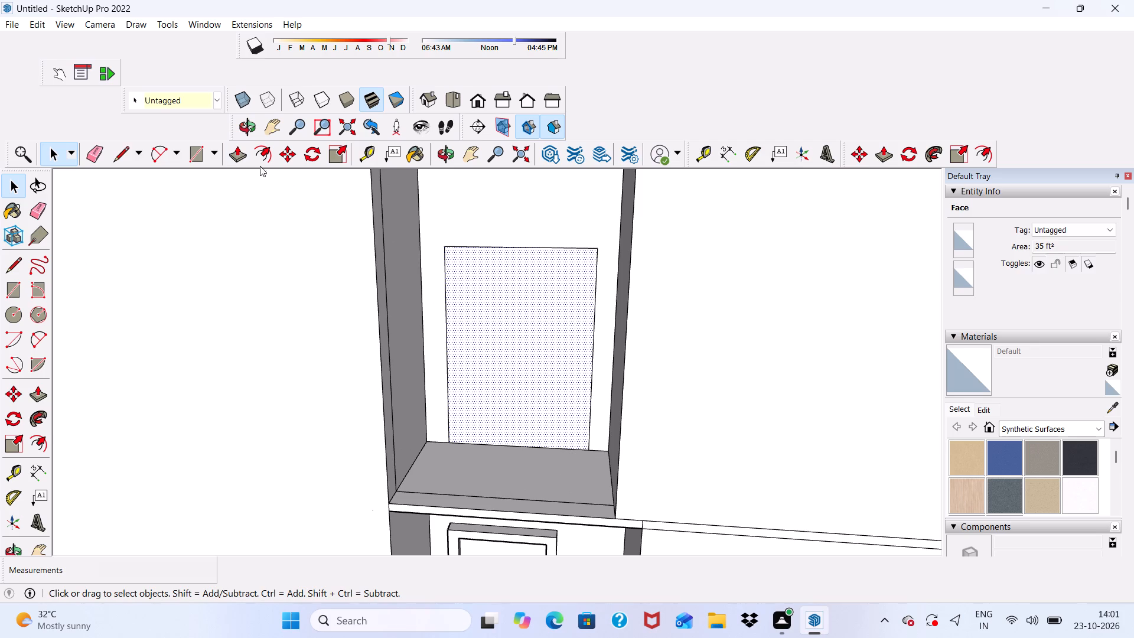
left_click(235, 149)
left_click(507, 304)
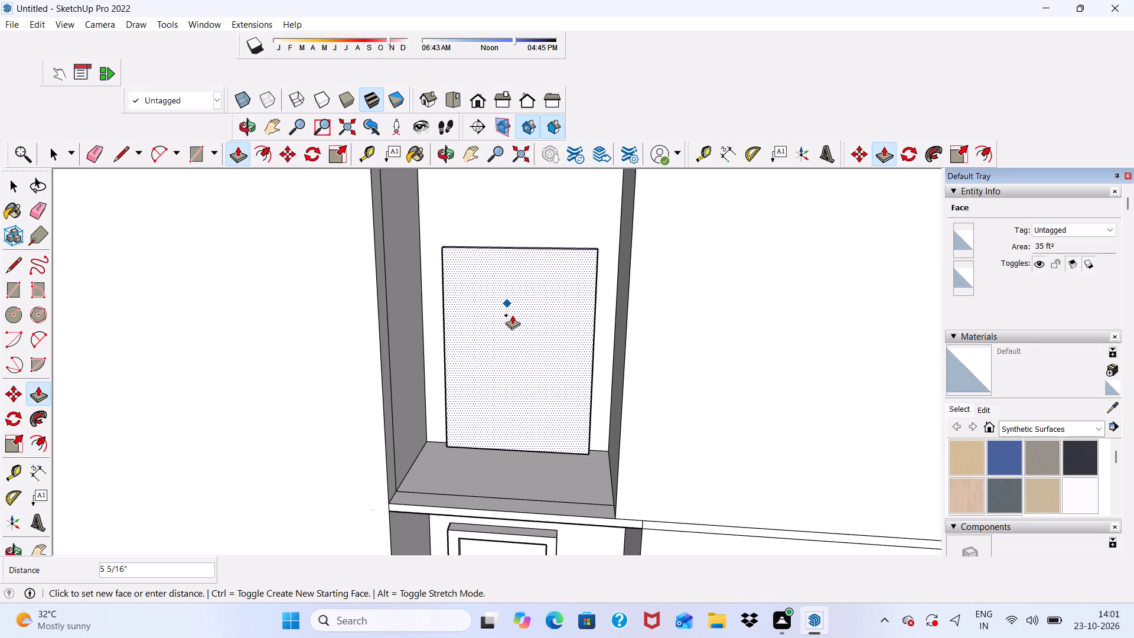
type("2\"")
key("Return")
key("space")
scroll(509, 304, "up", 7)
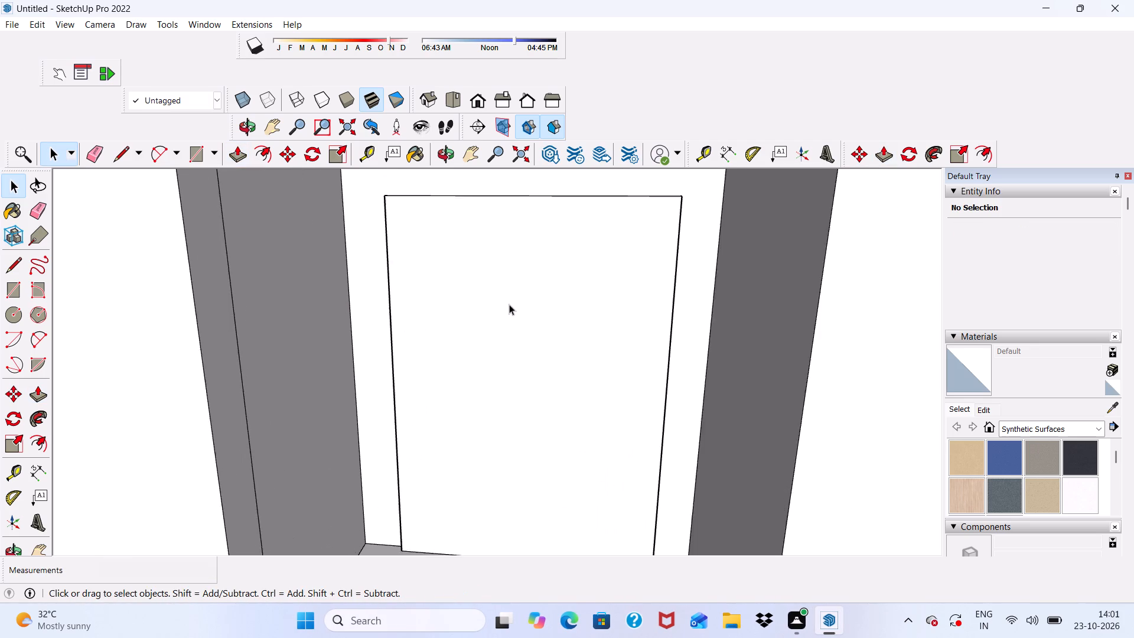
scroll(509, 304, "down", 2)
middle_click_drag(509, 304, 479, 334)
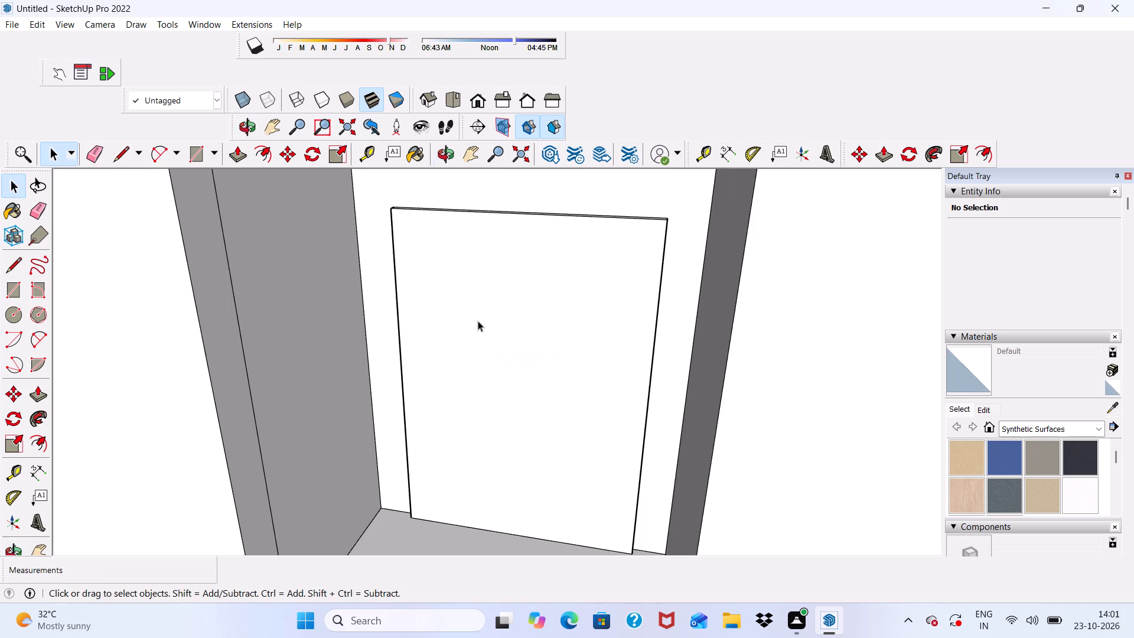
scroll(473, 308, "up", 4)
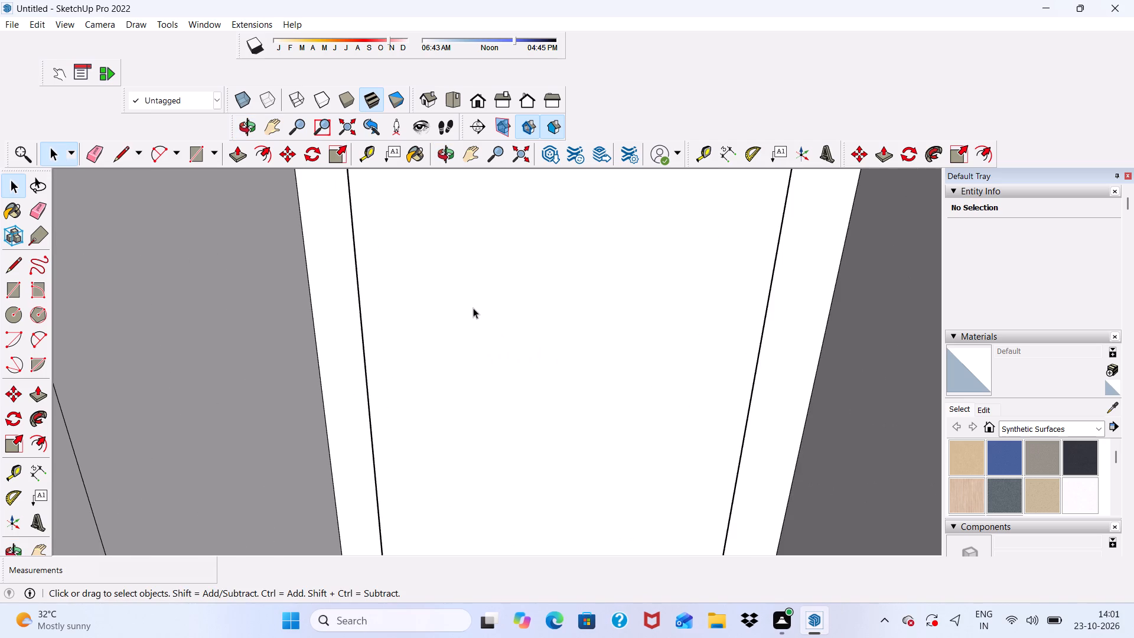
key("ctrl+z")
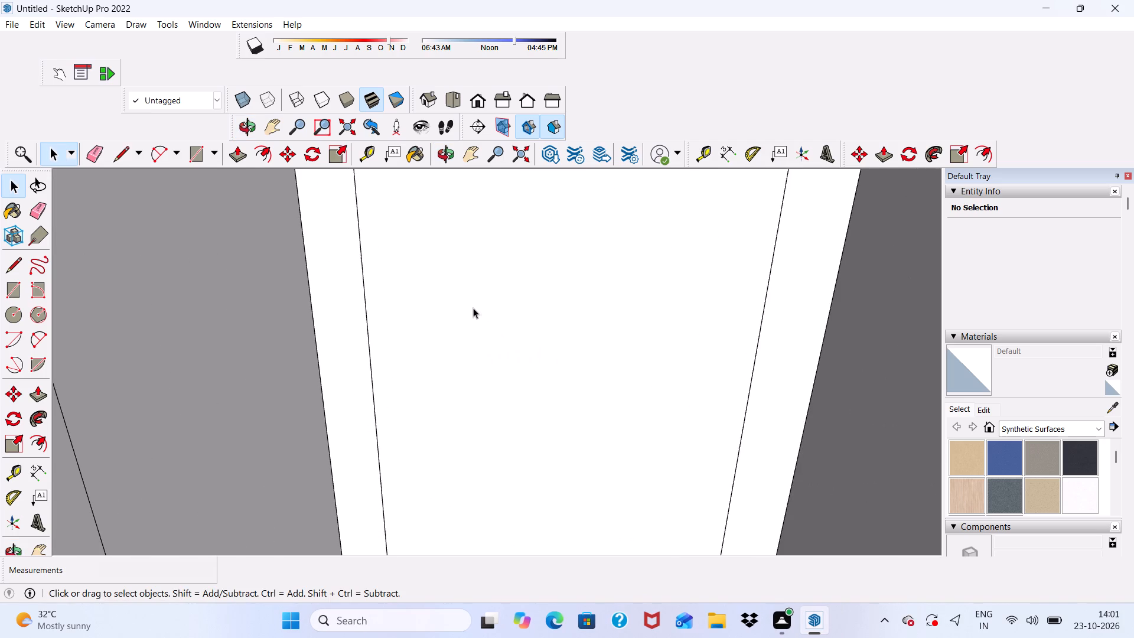
Offset the upper-storey door rectangle's outline 3" inward to form the frame.
scroll(465, 318, "down", 5)
left_click(447, 344)
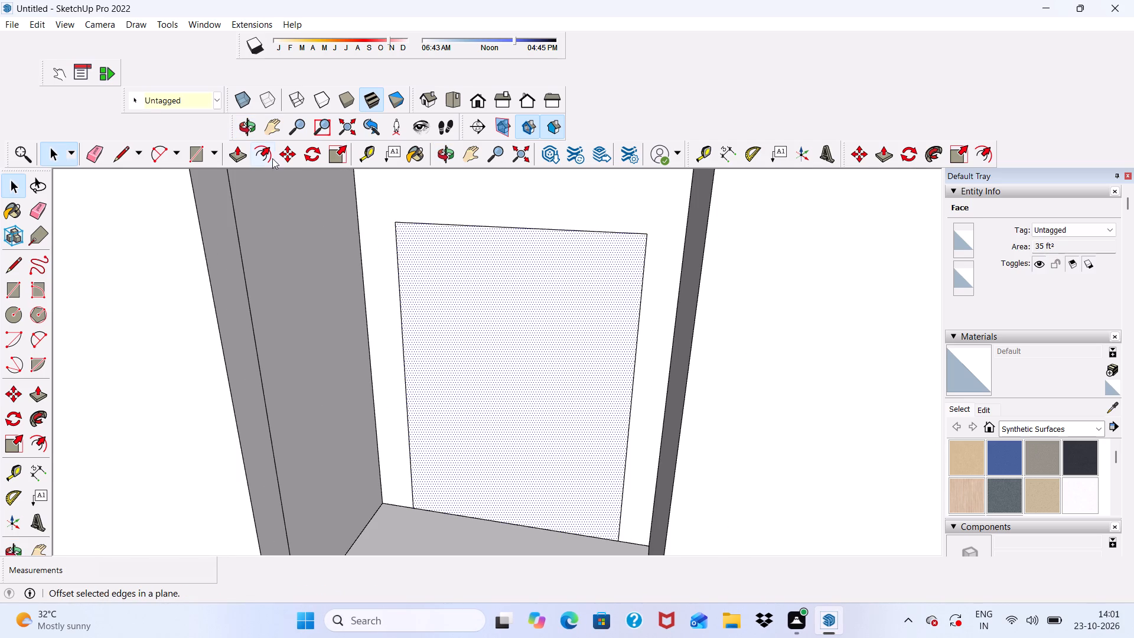
left_click(271, 155)
left_click(422, 344)
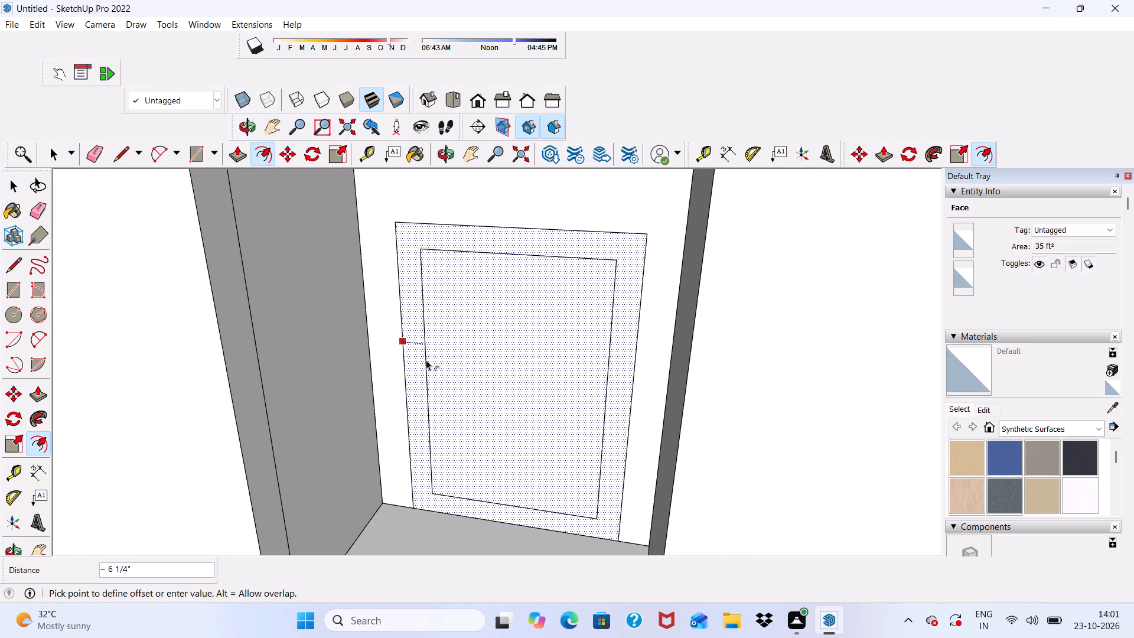
type("3\"")
key("Return")
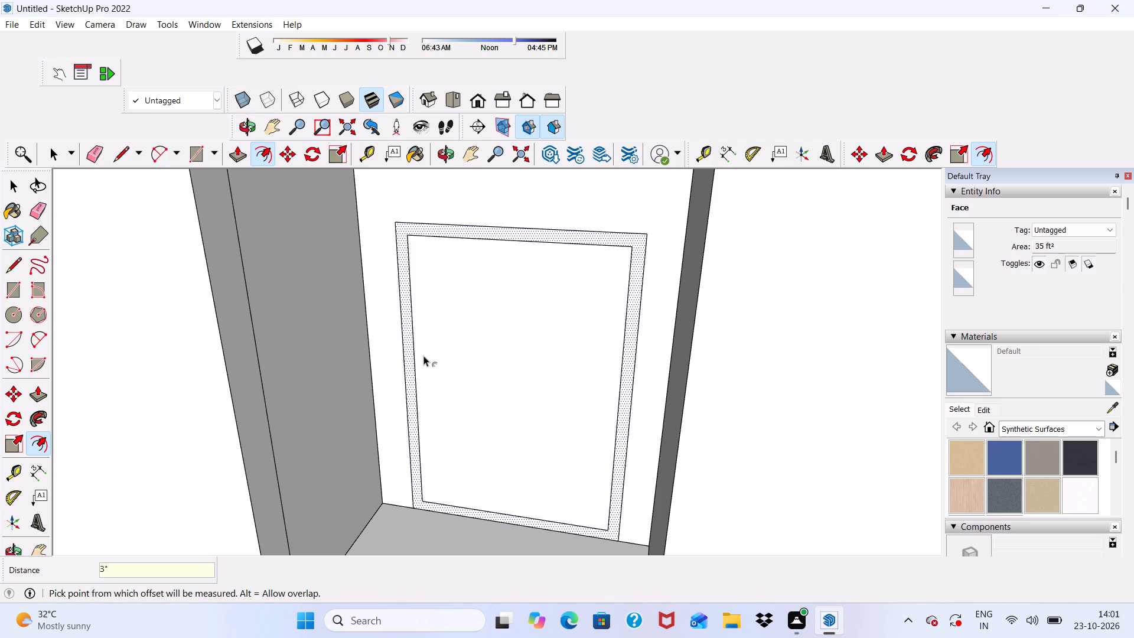
key("space")
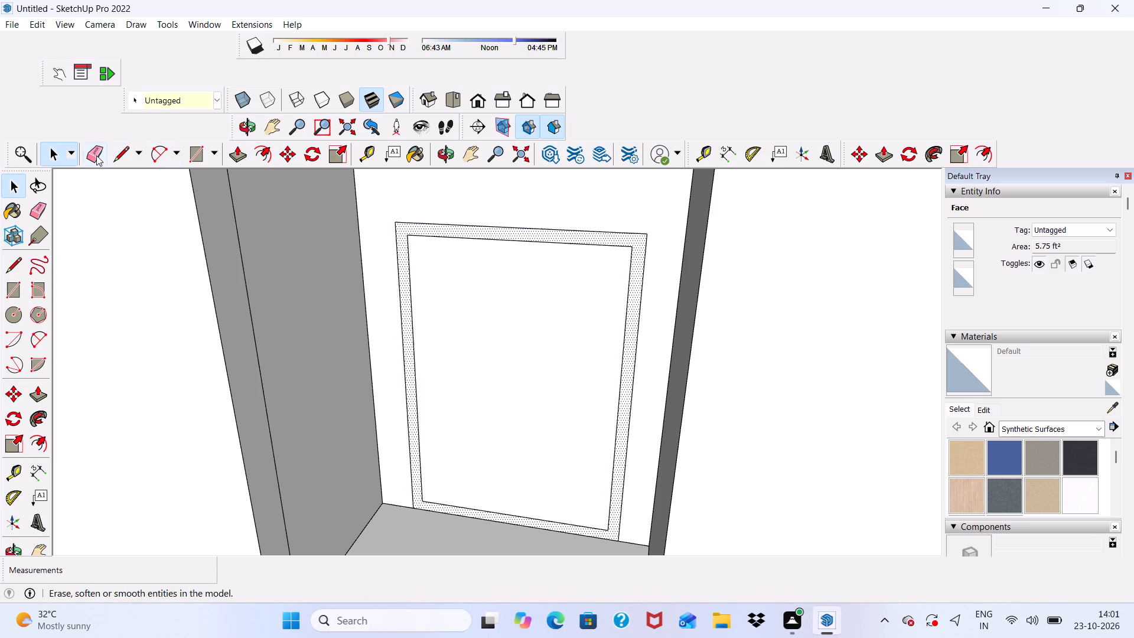
Draw two short vertical lines from the upper-storey door frame's inner bottom corners down to the floor edge.
left_click(128, 155)
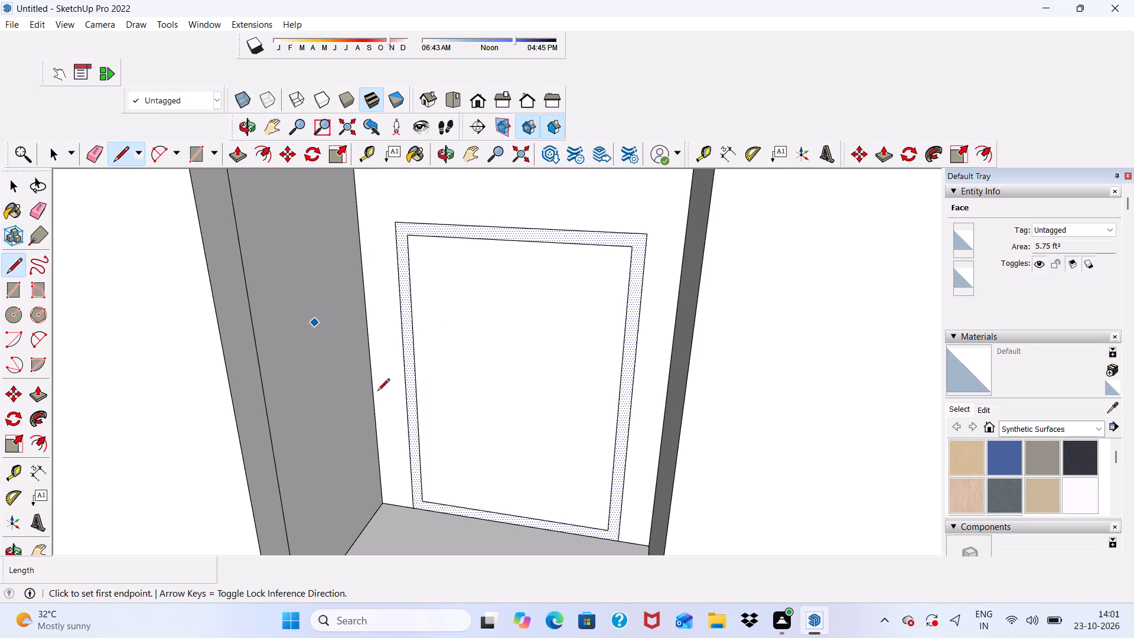
scroll(470, 529, "up", 15)
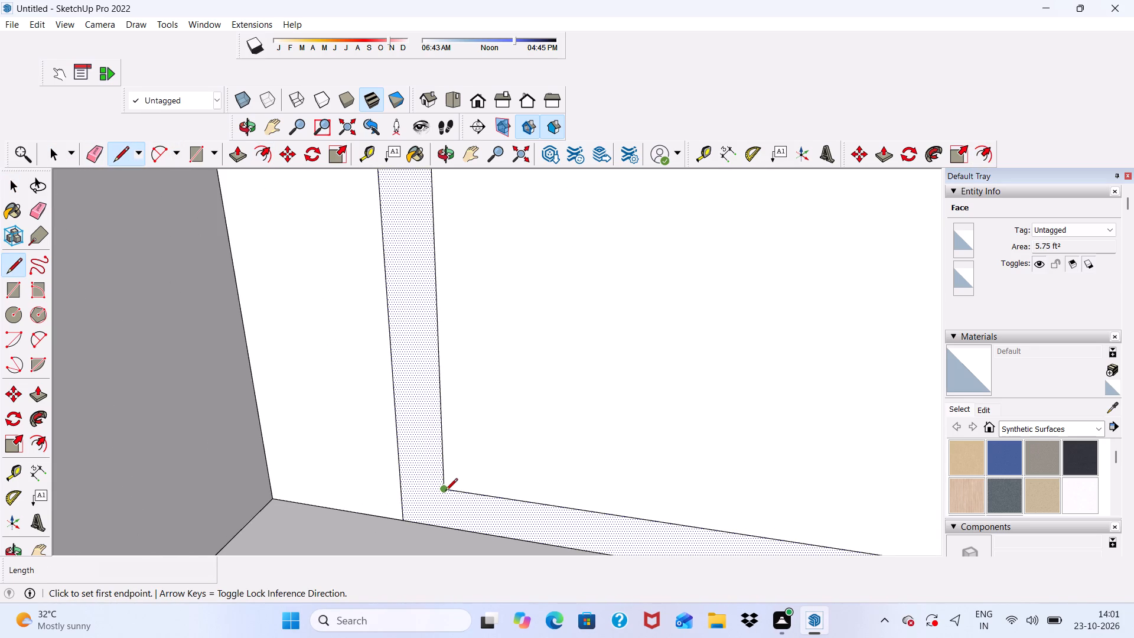
left_click(445, 491)
left_click(442, 529)
scroll(421, 414, "down", 4)
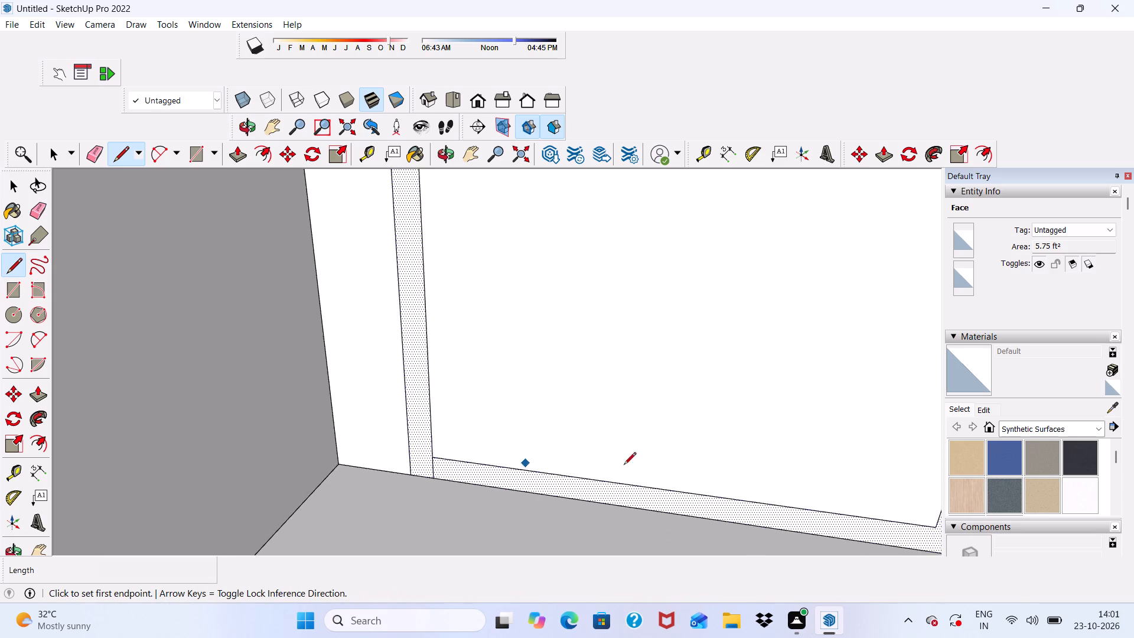
scroll(624, 466, "down", 7)
scroll(819, 511, "up", 5)
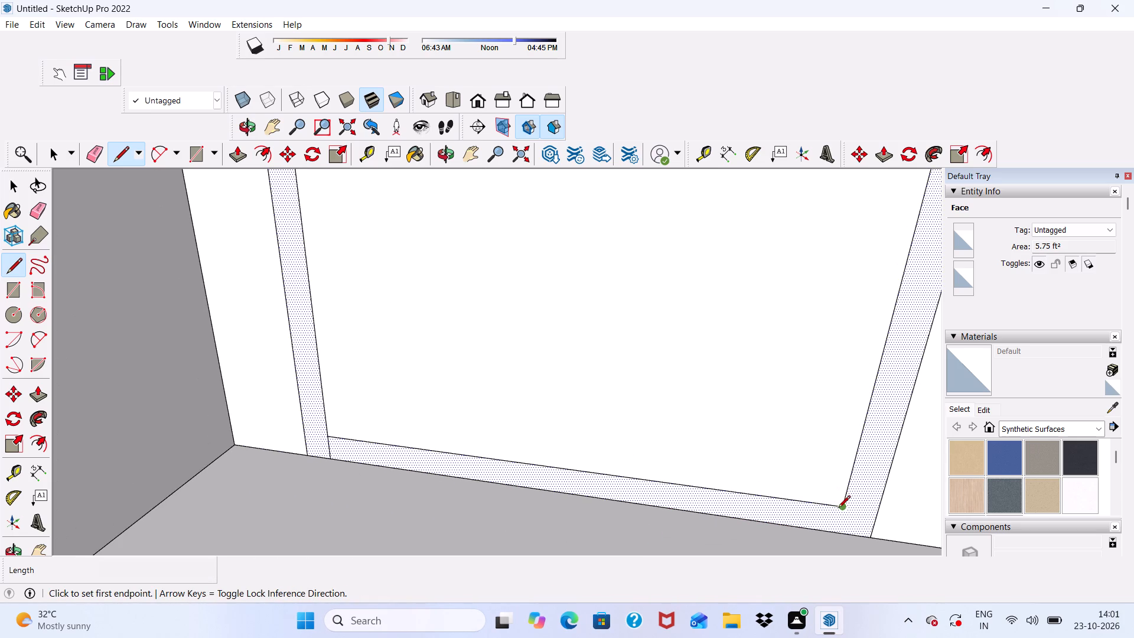
left_click(838, 509)
scroll(840, 525, "up", 6)
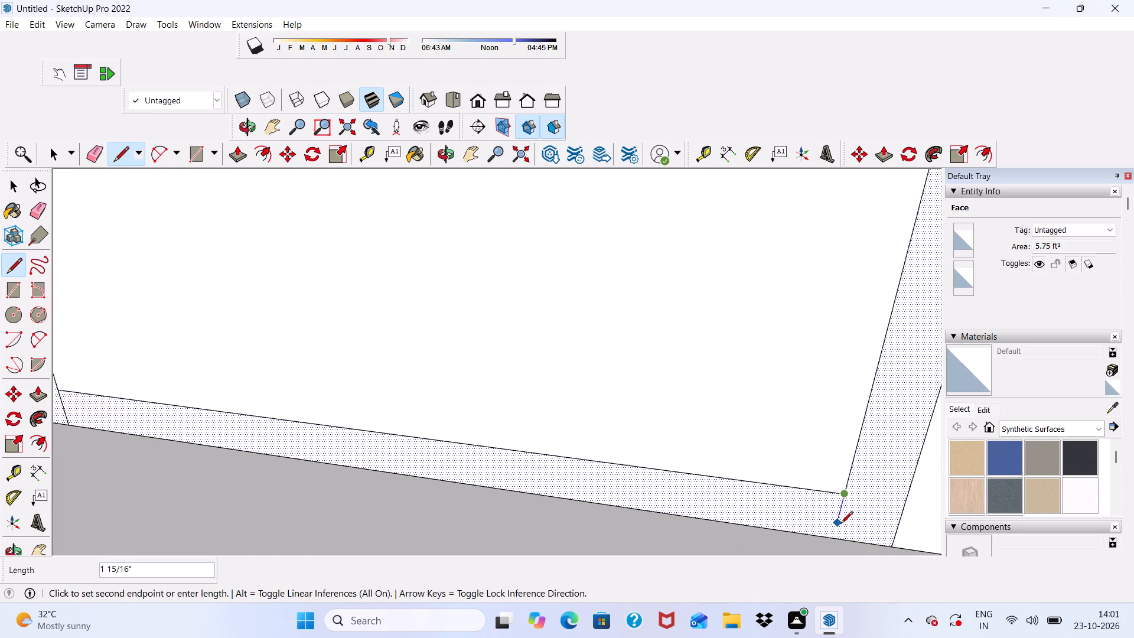
left_click(836, 535)
key("space")
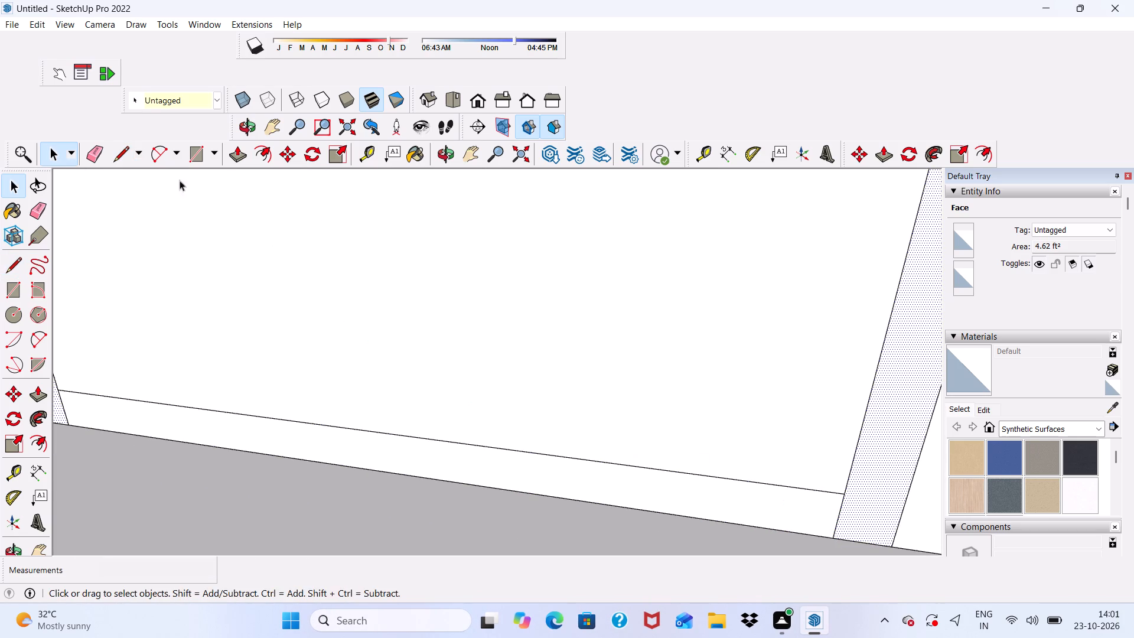
Erase the inner horizontal line between the frame's posts to remove the upper-storey door frame's bottom rail.
left_click(96, 155)
left_click_drag(211, 395, 219, 412)
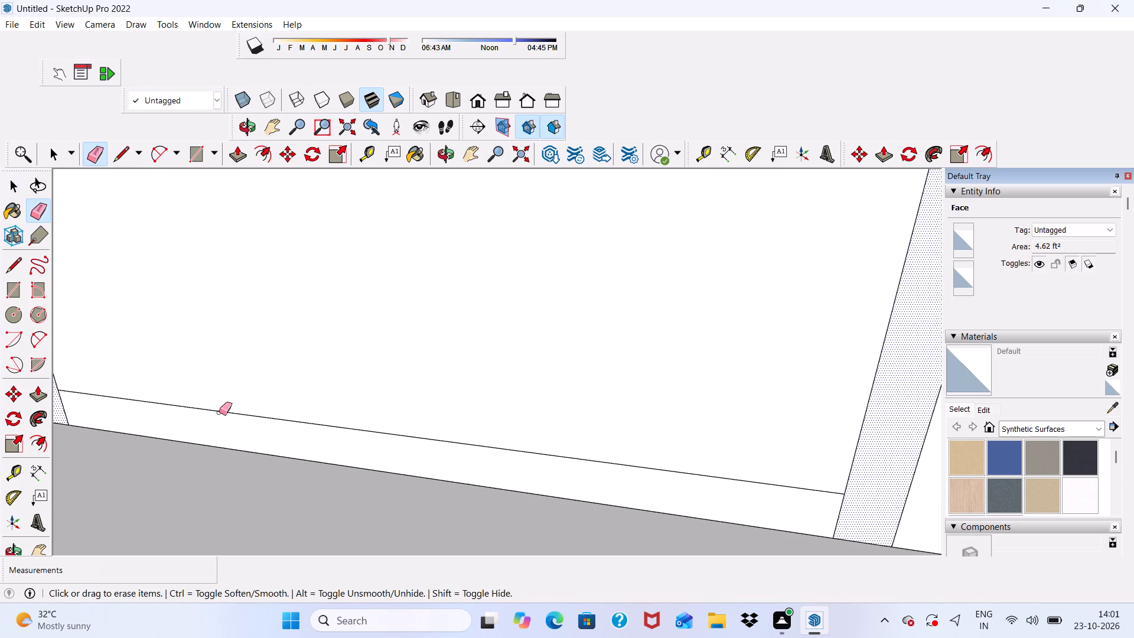
left_click_drag(219, 412, 220, 420)
key("space")
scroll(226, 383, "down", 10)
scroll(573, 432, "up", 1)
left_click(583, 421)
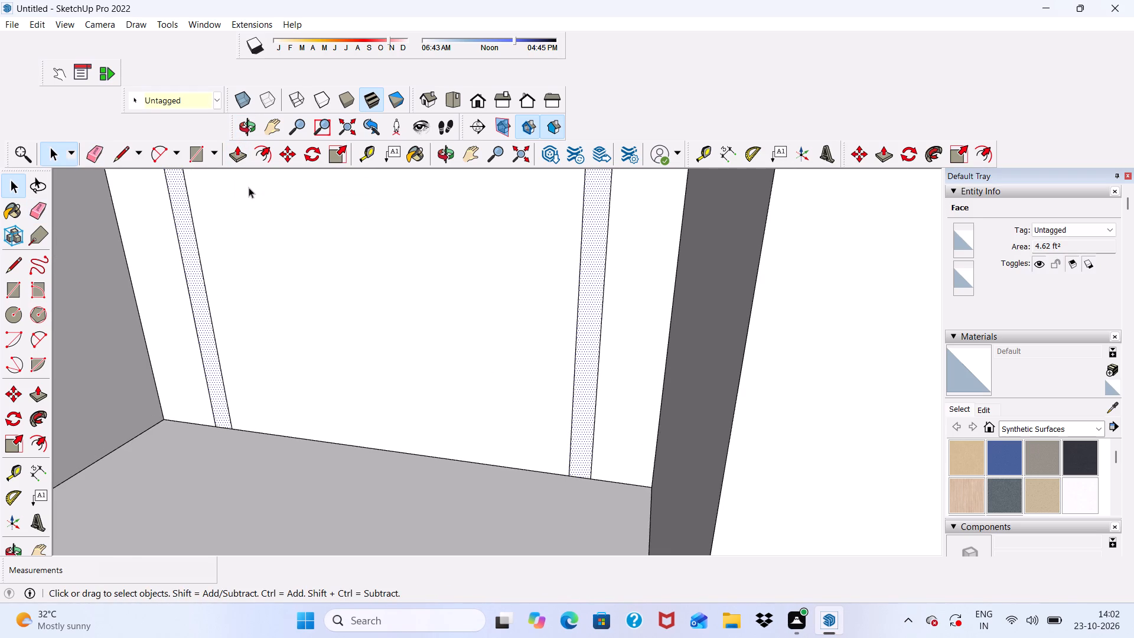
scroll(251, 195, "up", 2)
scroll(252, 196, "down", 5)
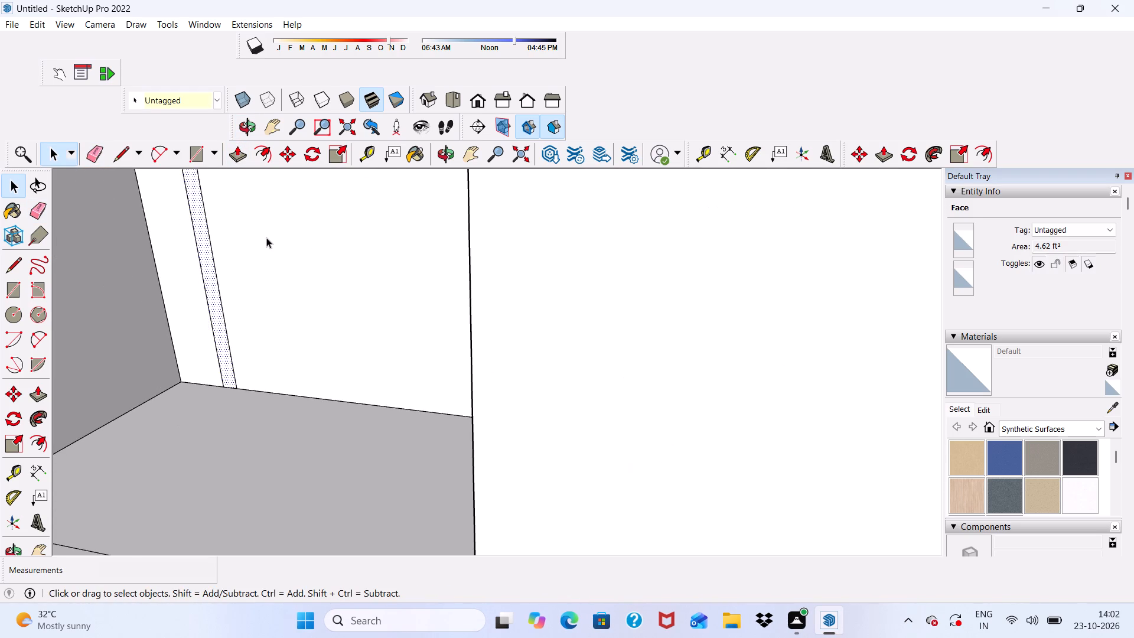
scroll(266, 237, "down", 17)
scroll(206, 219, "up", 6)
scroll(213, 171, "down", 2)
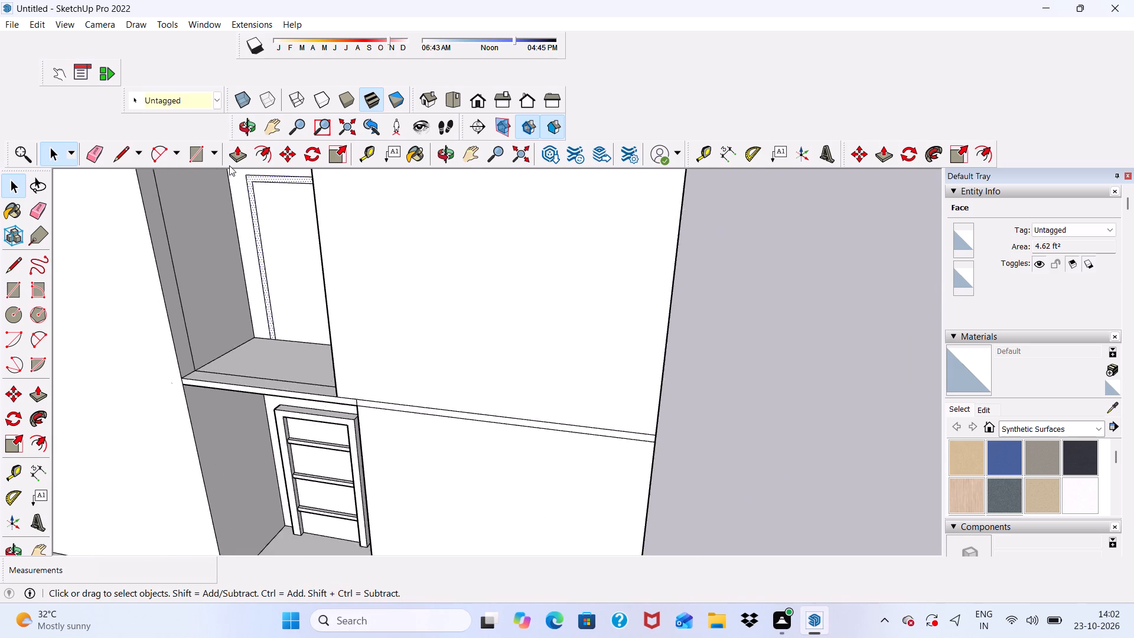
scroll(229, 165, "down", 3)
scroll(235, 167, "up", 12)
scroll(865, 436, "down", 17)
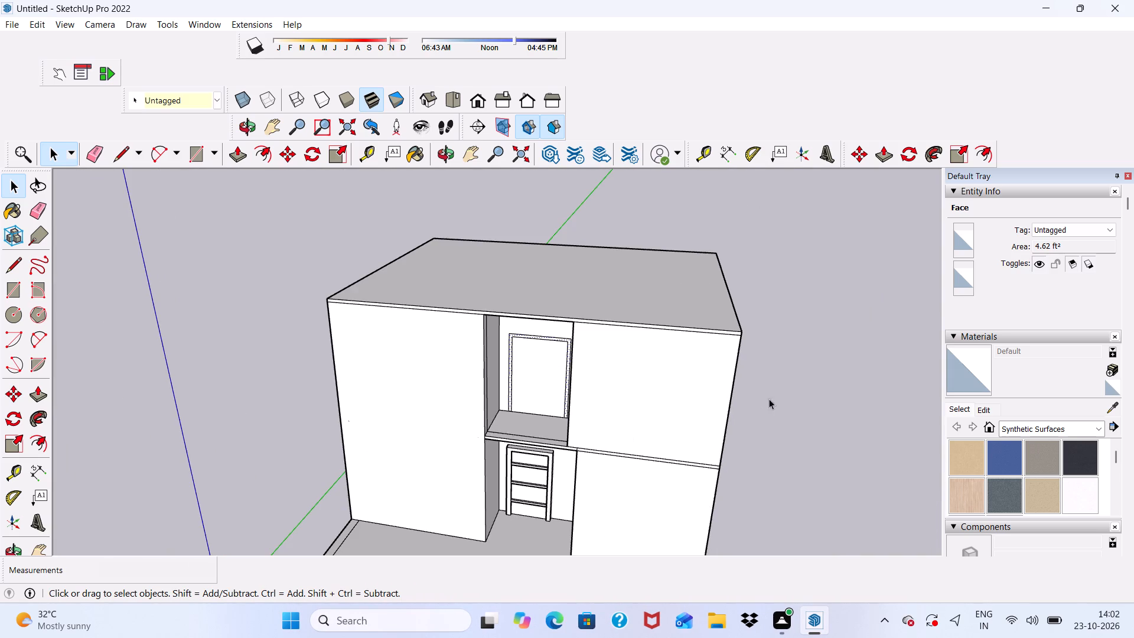
Place a vertical guide about 11" inside the upper-storey frame's left inner edge, and a second guide 3" further inward.
left_click(793, 422)
scroll(472, 367, "up", 16)
middle_click_drag(650, 366, 641, 305)
left_click(361, 151)
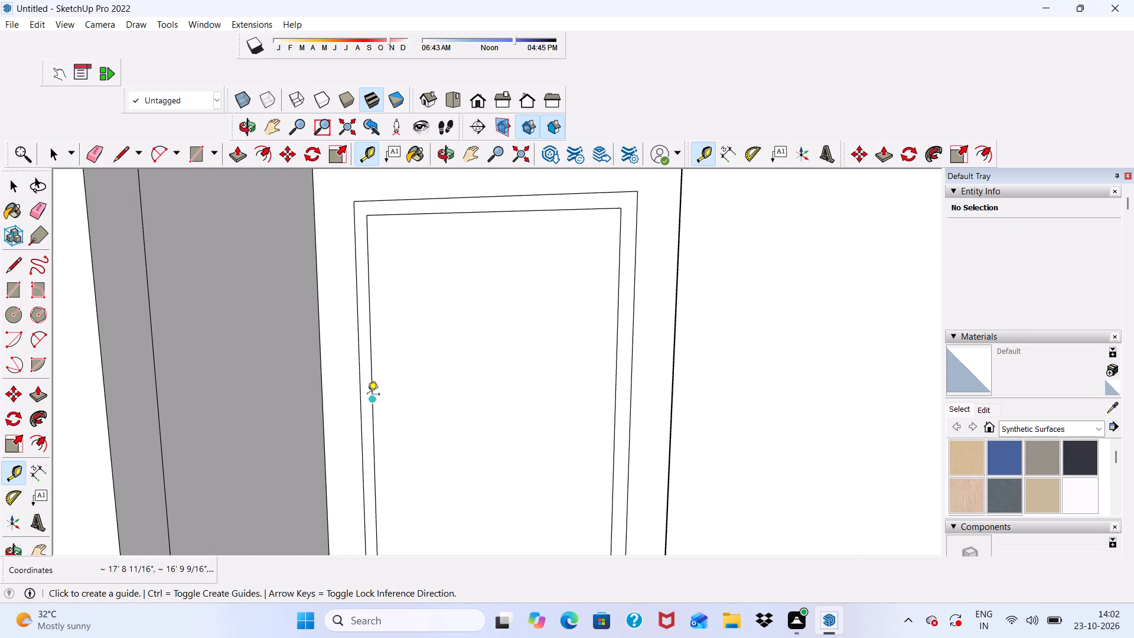
left_click(369, 375)
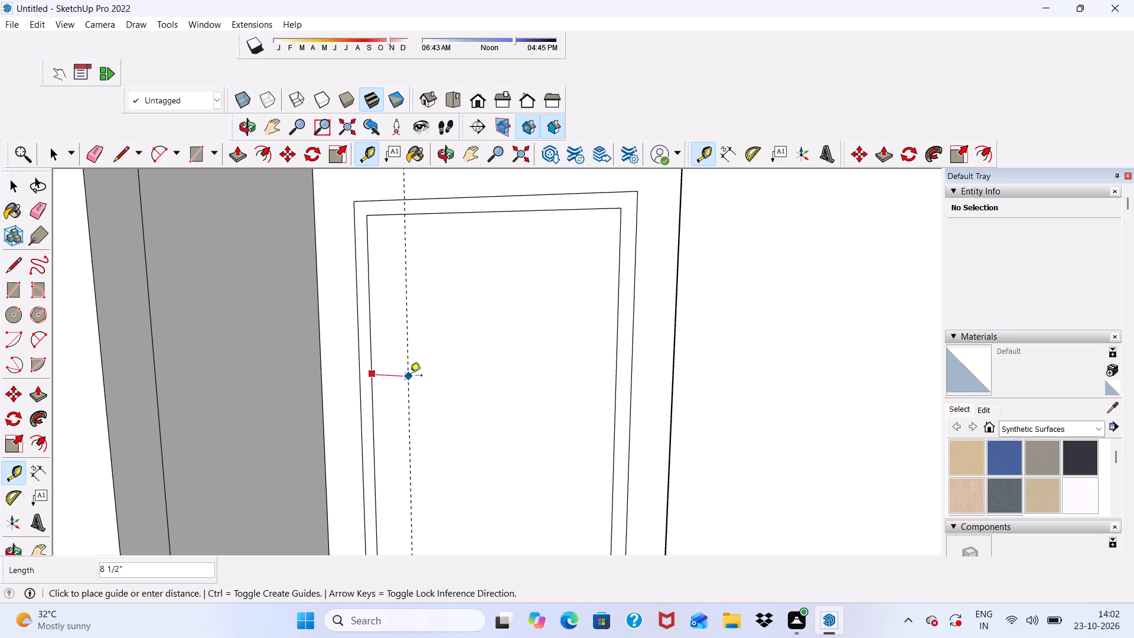
left_click(418, 376)
left_click(417, 367)
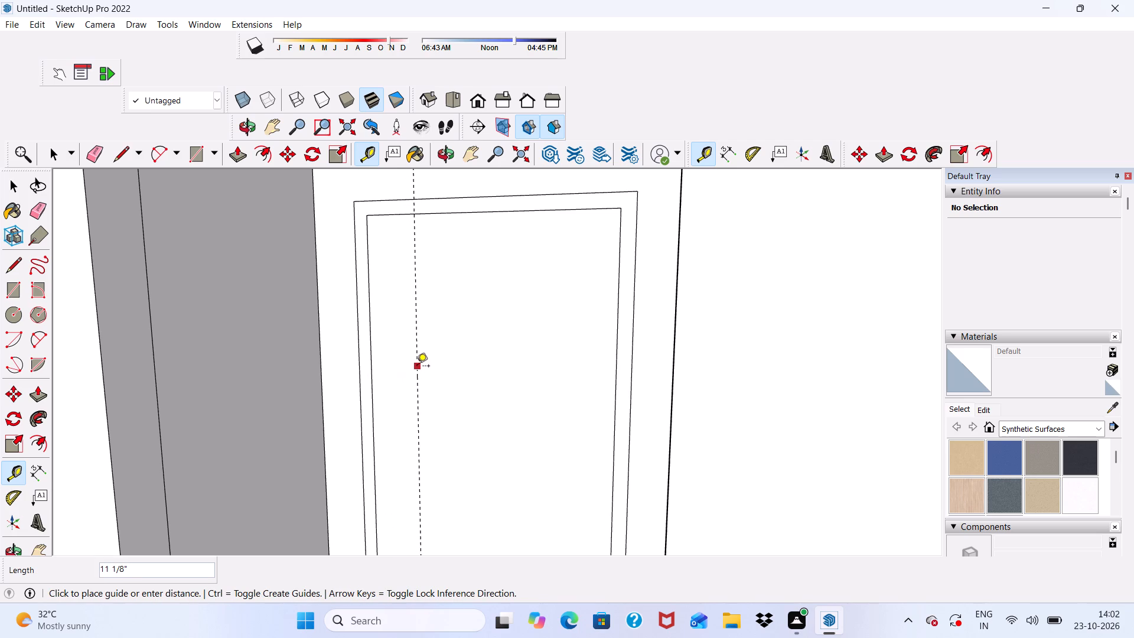
type("3\"")
key("Return")
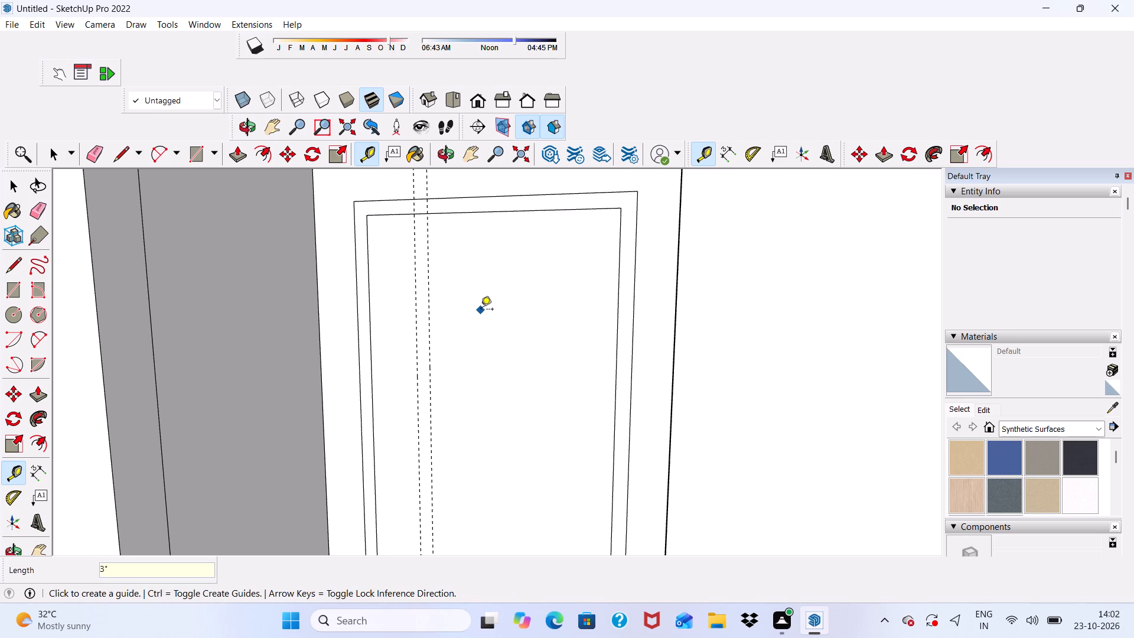
Place a vertical guide about 1' 7" right of the left guide pair, and another 3" beyond it.
left_click(429, 346)
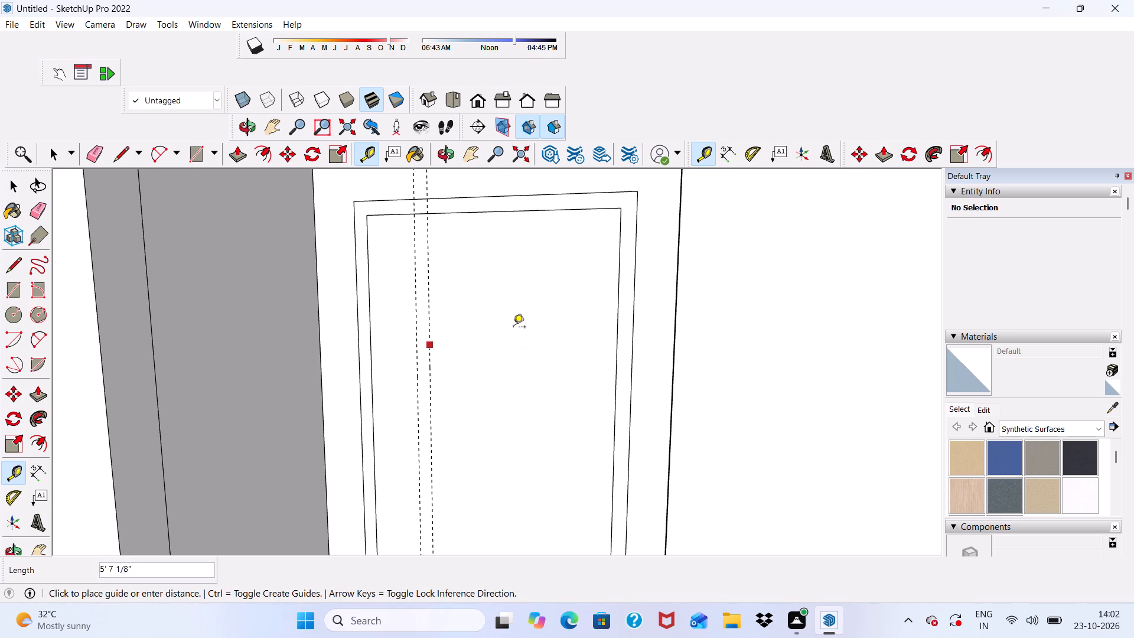
scroll(470, 330, "down", 5)
middle_click_drag(466, 341, 528, 386)
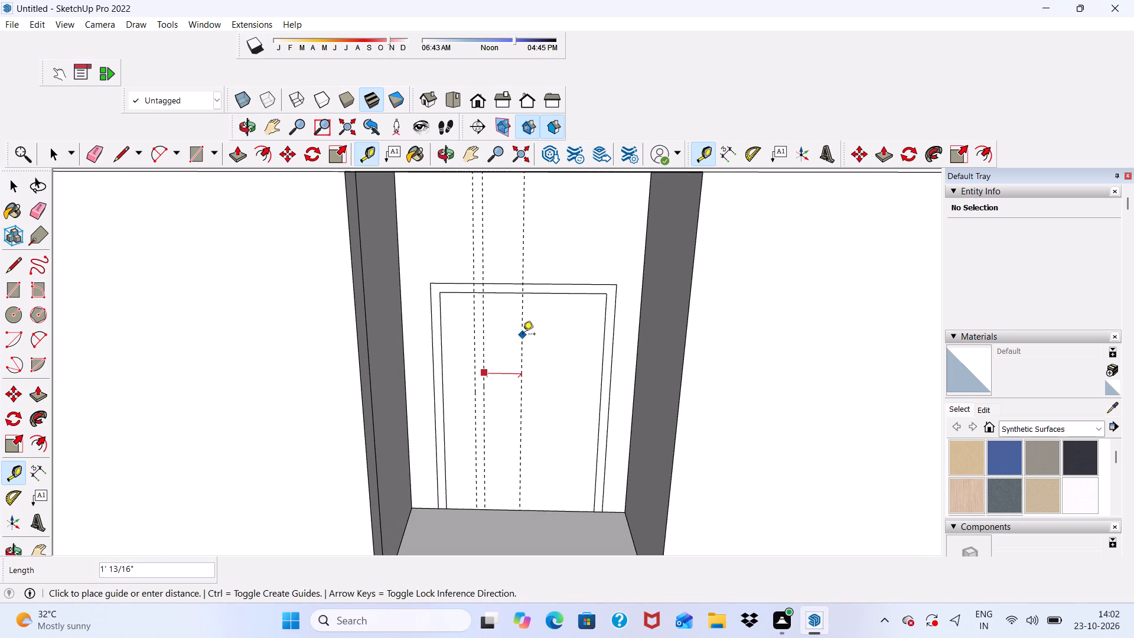
left_click(541, 338)
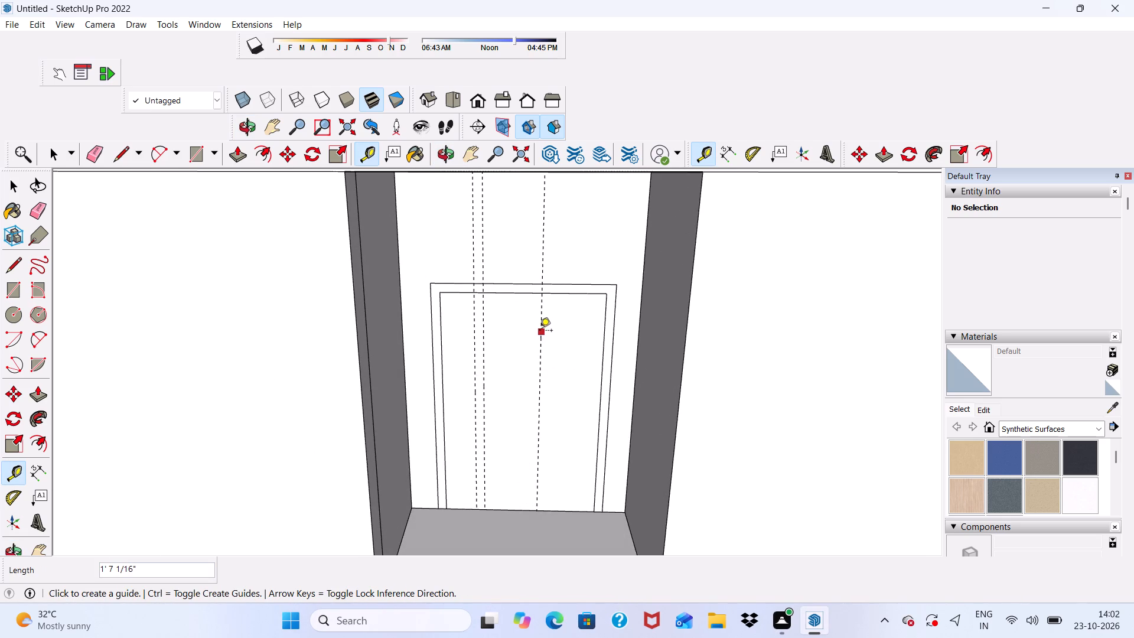
left_click(540, 331)
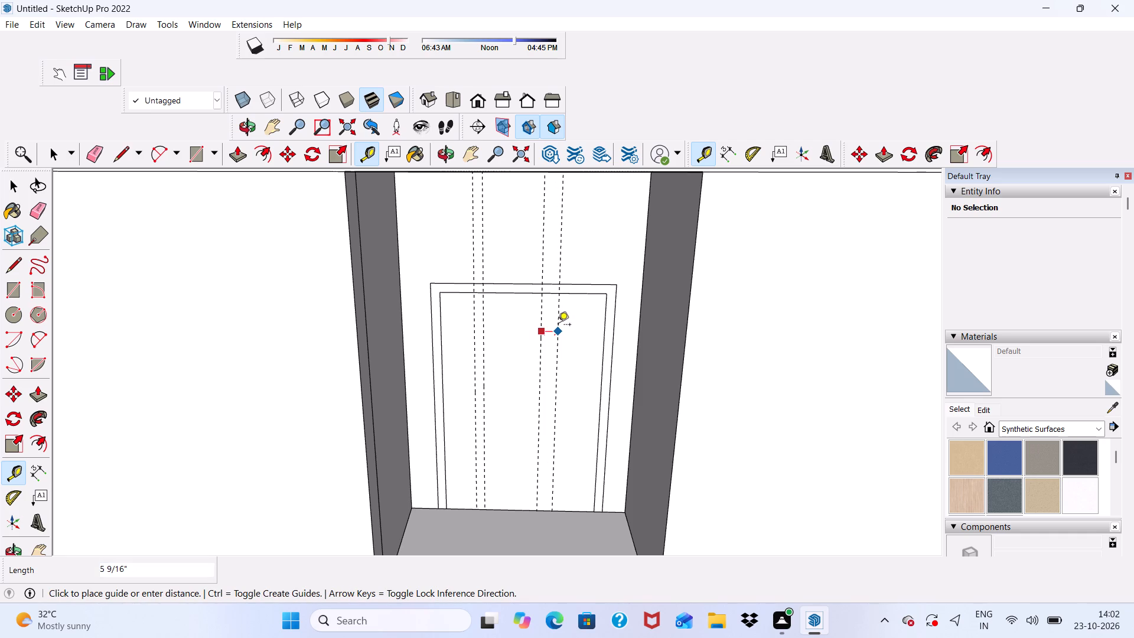
type("3\"")
key("Return")
Place a vertical guide about 8" inside the upper-storey frame's right inner edge, and another 3" further inward.
scroll(558, 325, "up", 4)
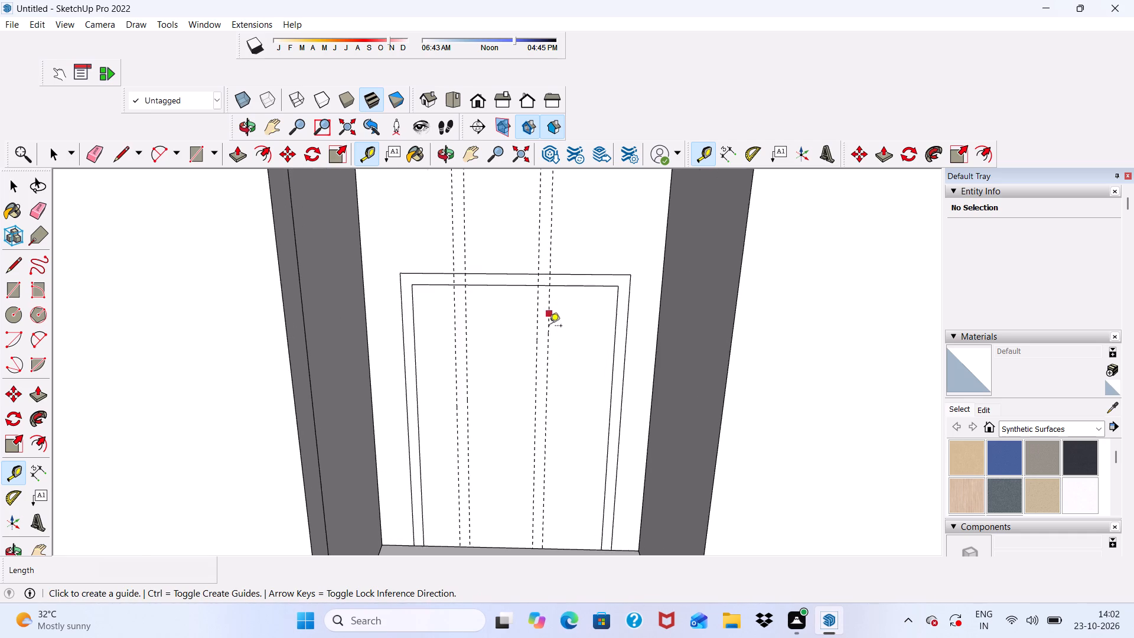
scroll(549, 327, "up", 2)
left_click(651, 357)
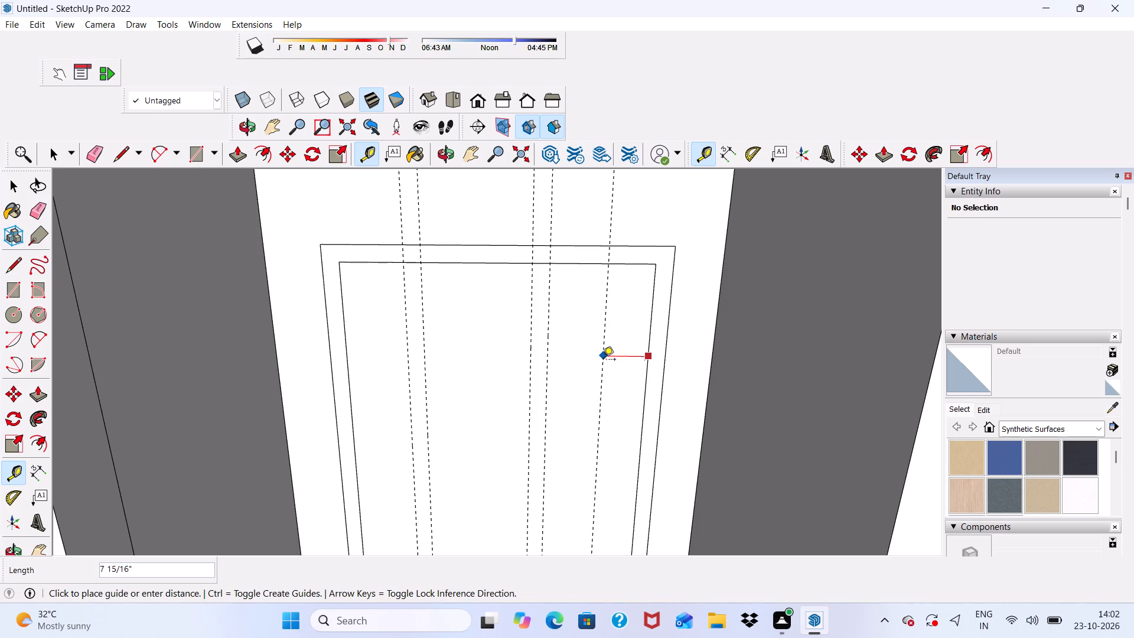
left_click(605, 357)
left_click(607, 350)
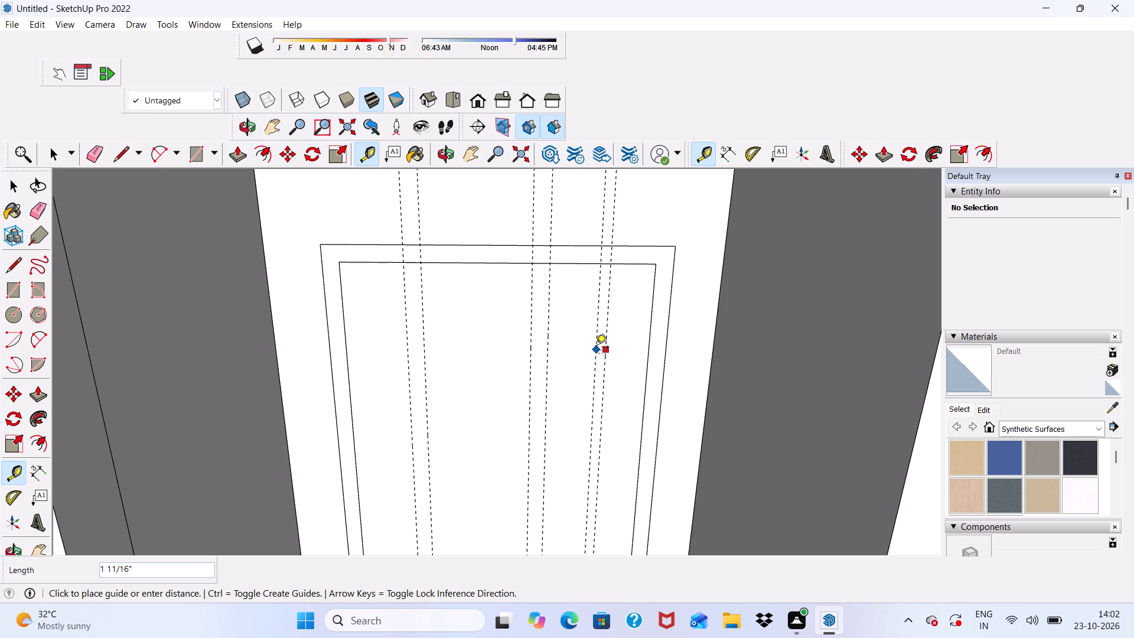
key("6")
key("BackSpace")
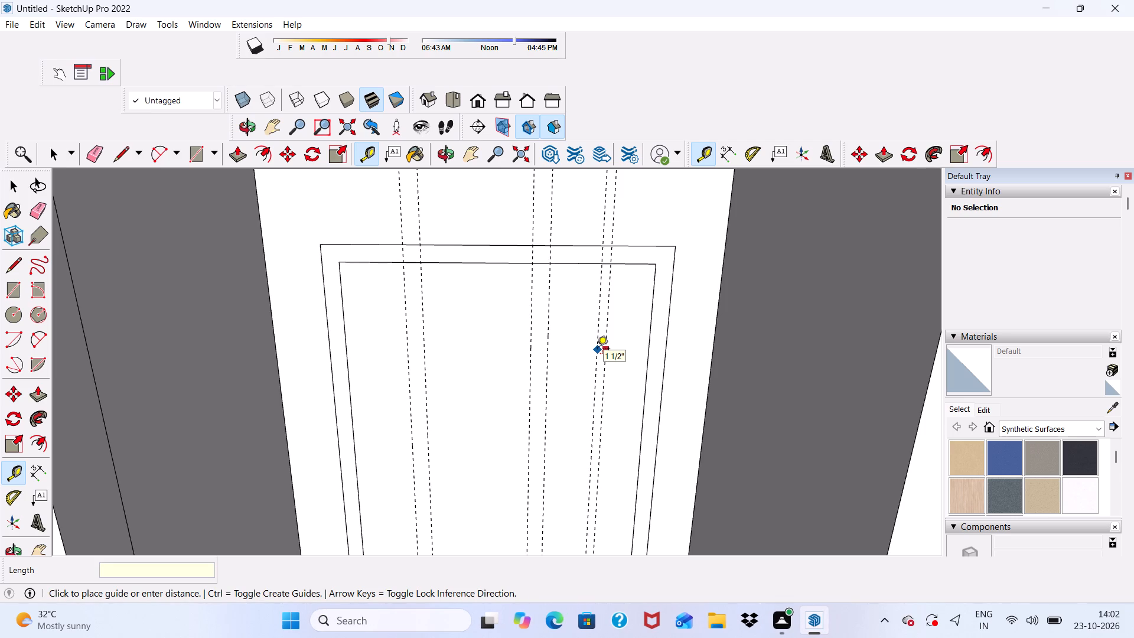
type("3\"")
key("Return")
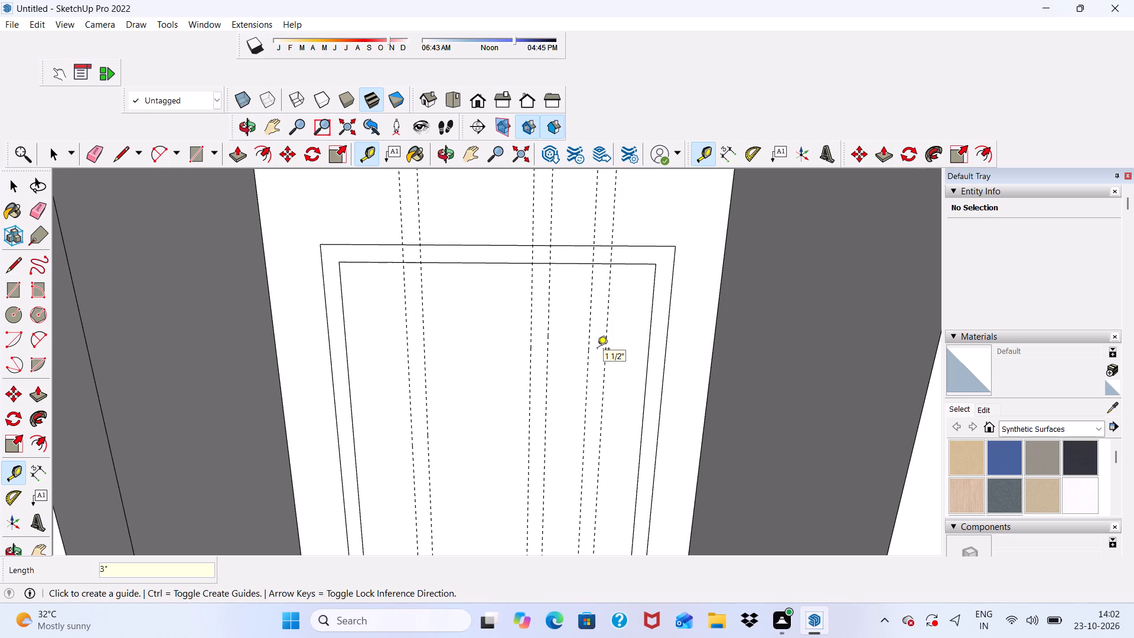
key("space")
Draw a vertical line along the leftmost guide from the floor edge up to the door frame's inner top edge.
scroll(591, 304, "up", 2)
left_click(120, 151)
scroll(260, 245, "down", 2)
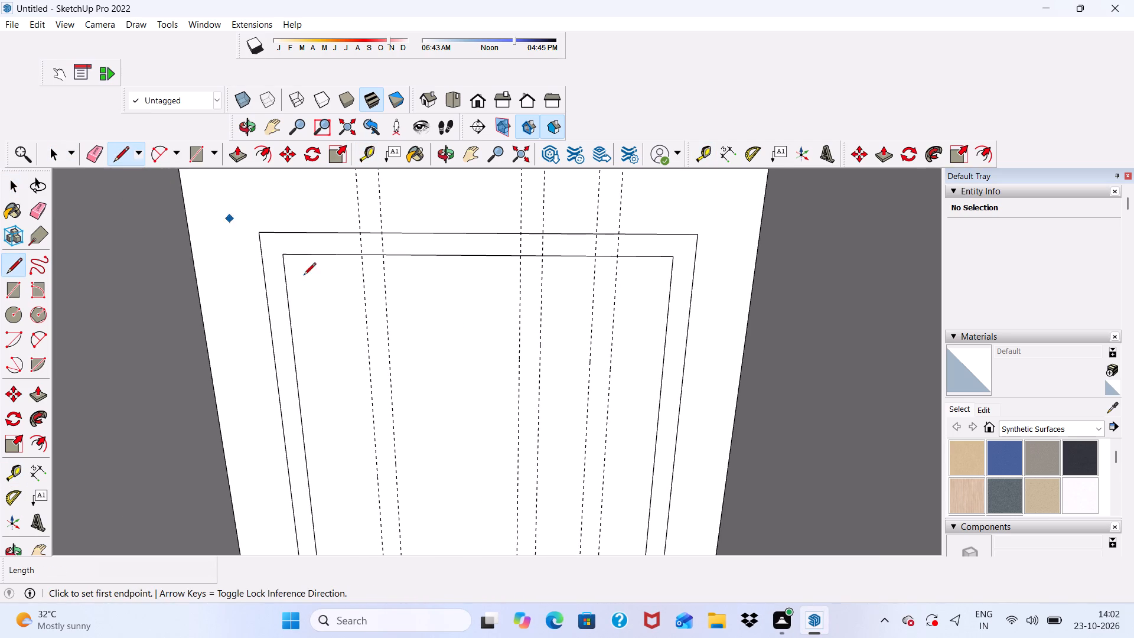
scroll(304, 276, "down", 10)
scroll(381, 448, "up", 11)
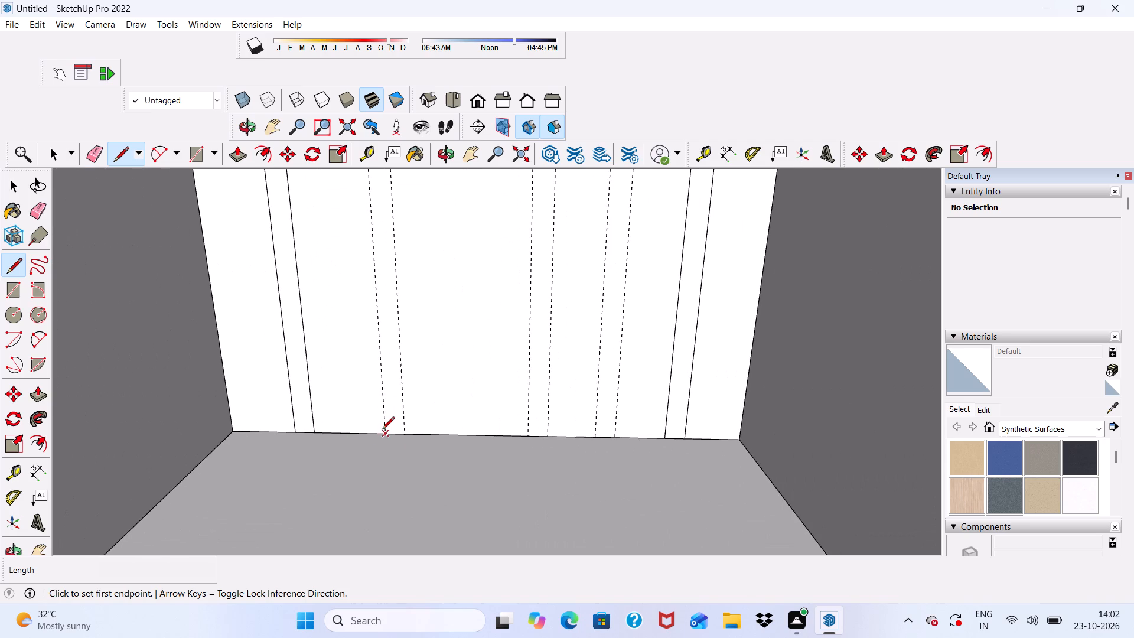
left_click(382, 434)
scroll(373, 369, "down", 14)
scroll(390, 344, "up", 4)
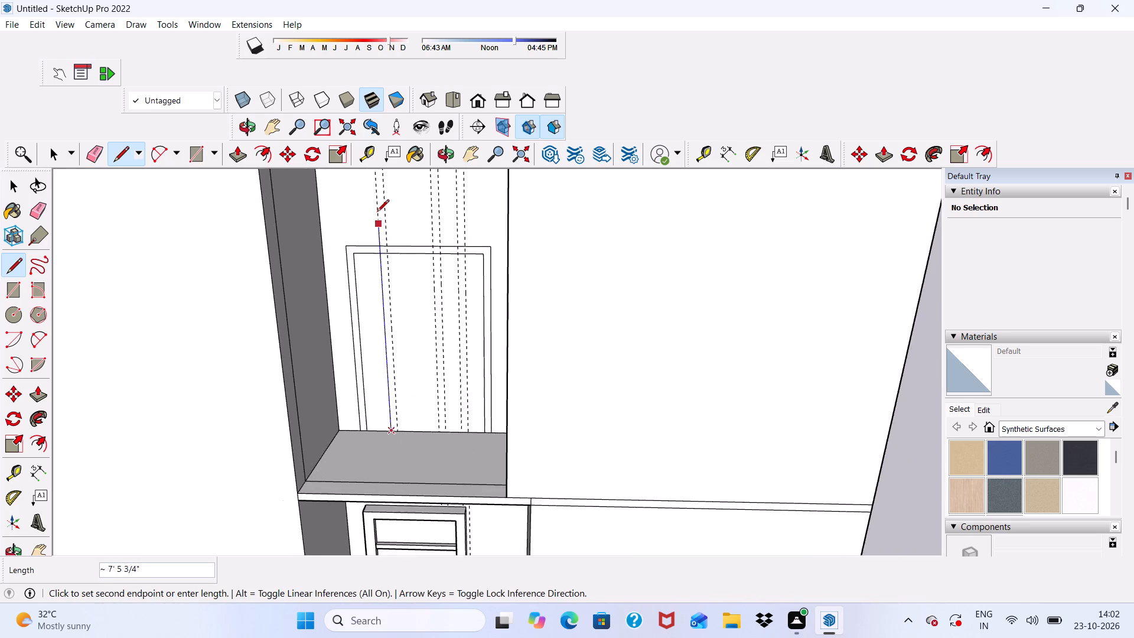
scroll(377, 213, "up", 3)
scroll(392, 274, "up", 5)
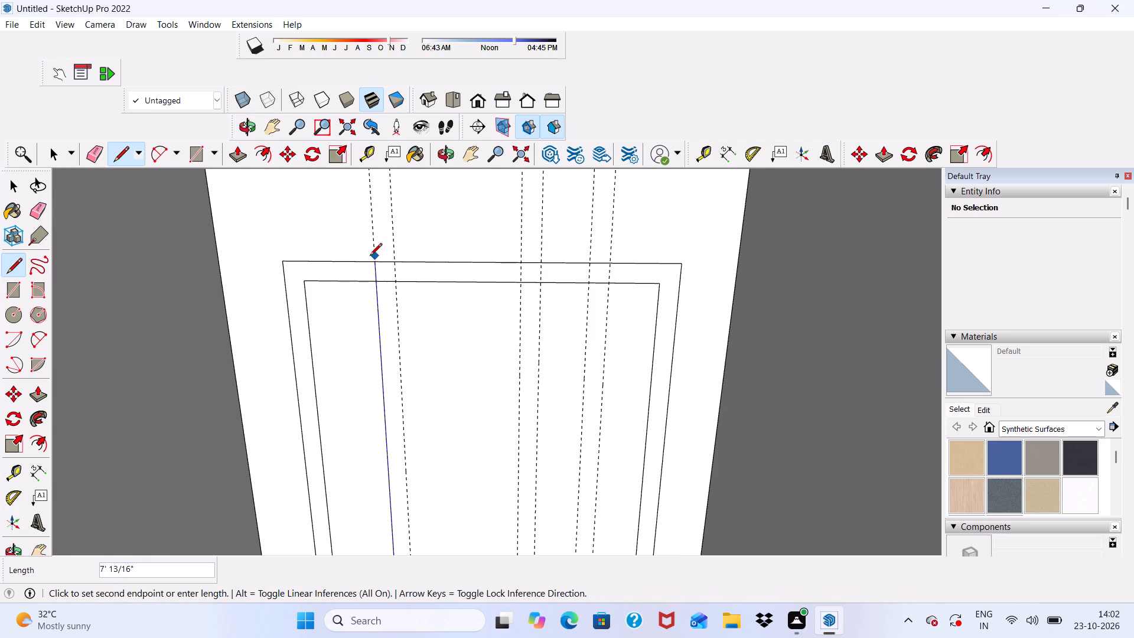
scroll(373, 279, "up", 4)
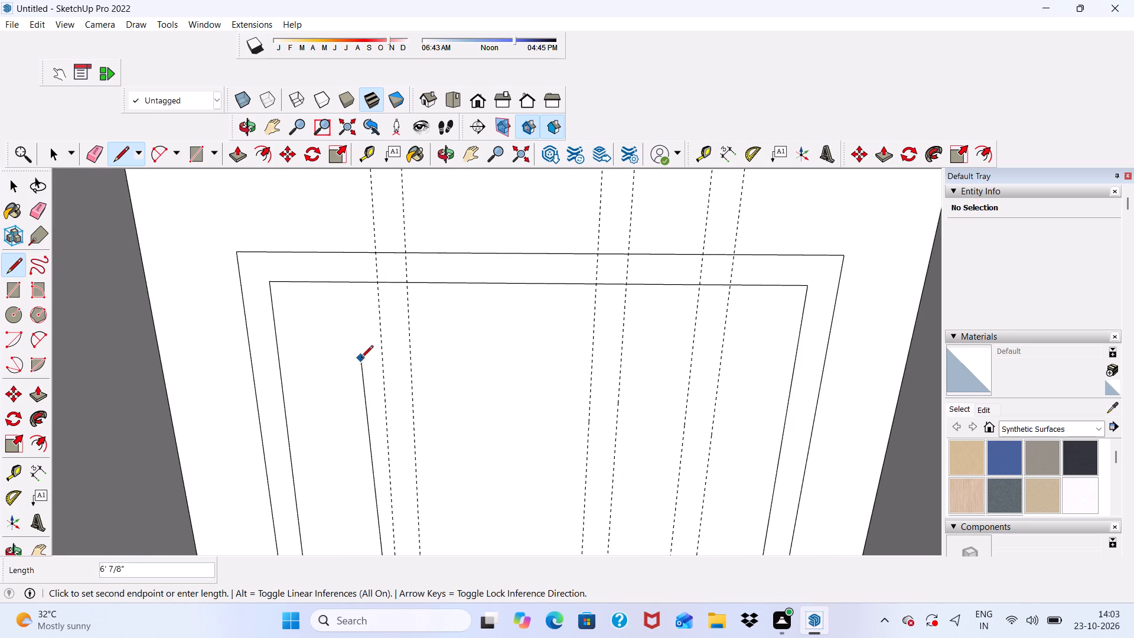
left_click(378, 280)
Draw a 6' 9" vertical line along the left pair's second guide, from the floor edge to the frame's inner top edge.
scroll(397, 244, "down", 12)
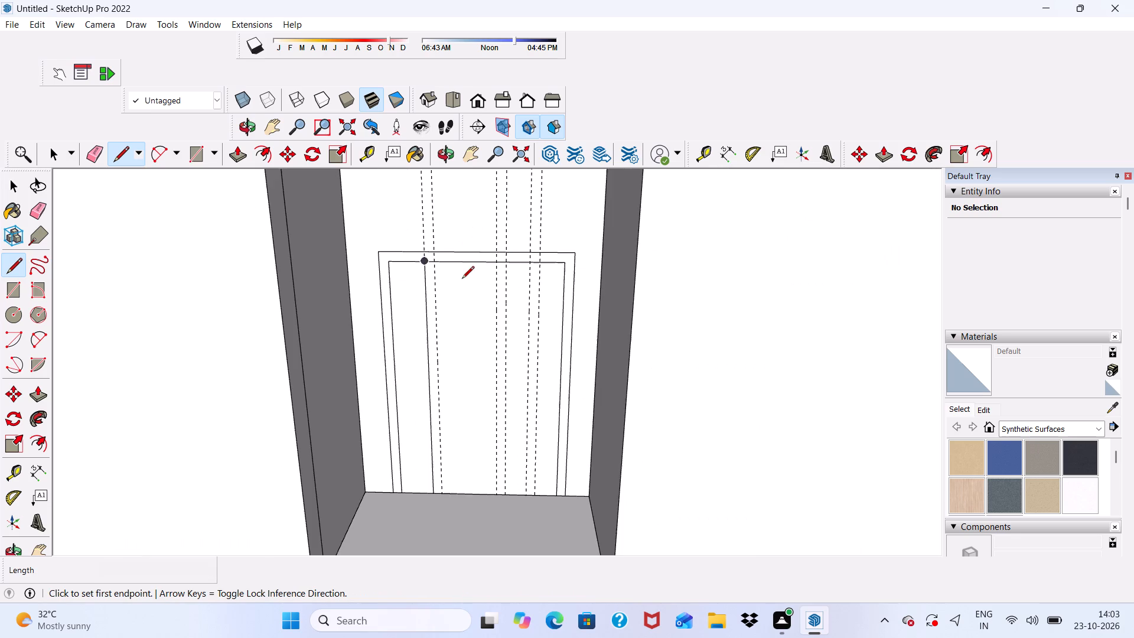
scroll(412, 389, "up", 7)
scroll(373, 320, "down", 9)
scroll(415, 415, "up", 5)
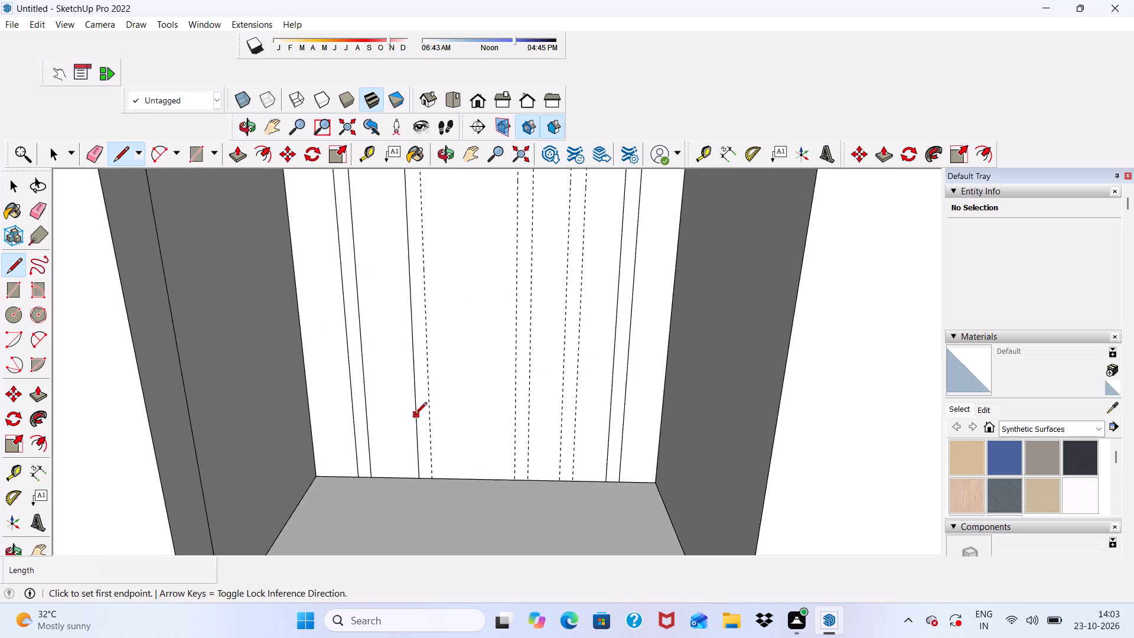
scroll(421, 453, "up", 4)
scroll(446, 493, "up", 4)
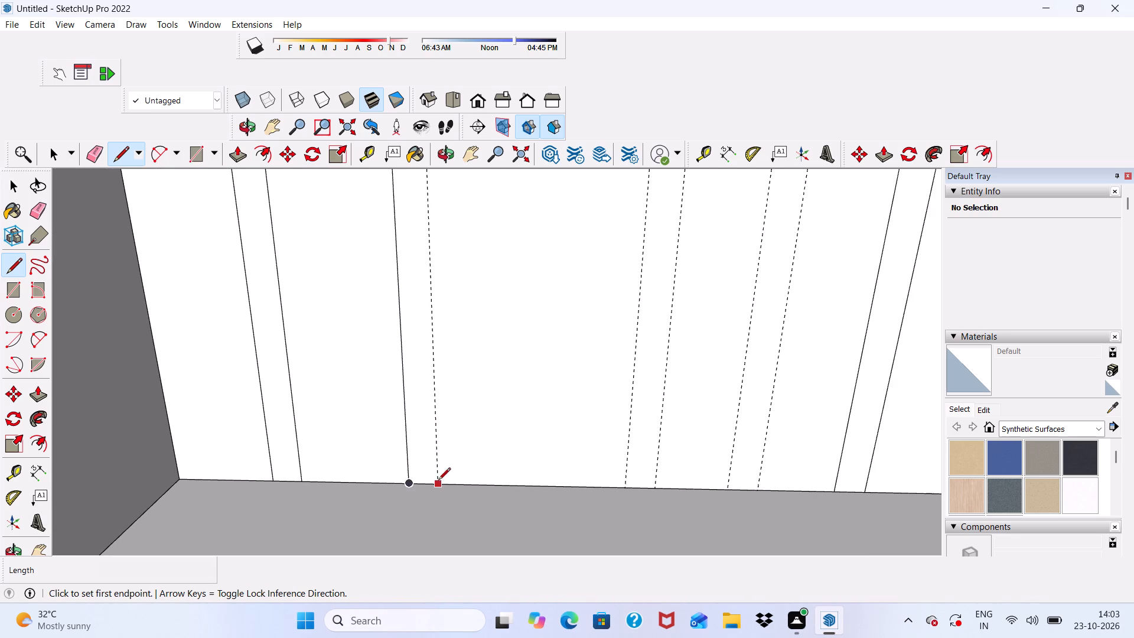
left_click(439, 481)
scroll(442, 410, "down", 19)
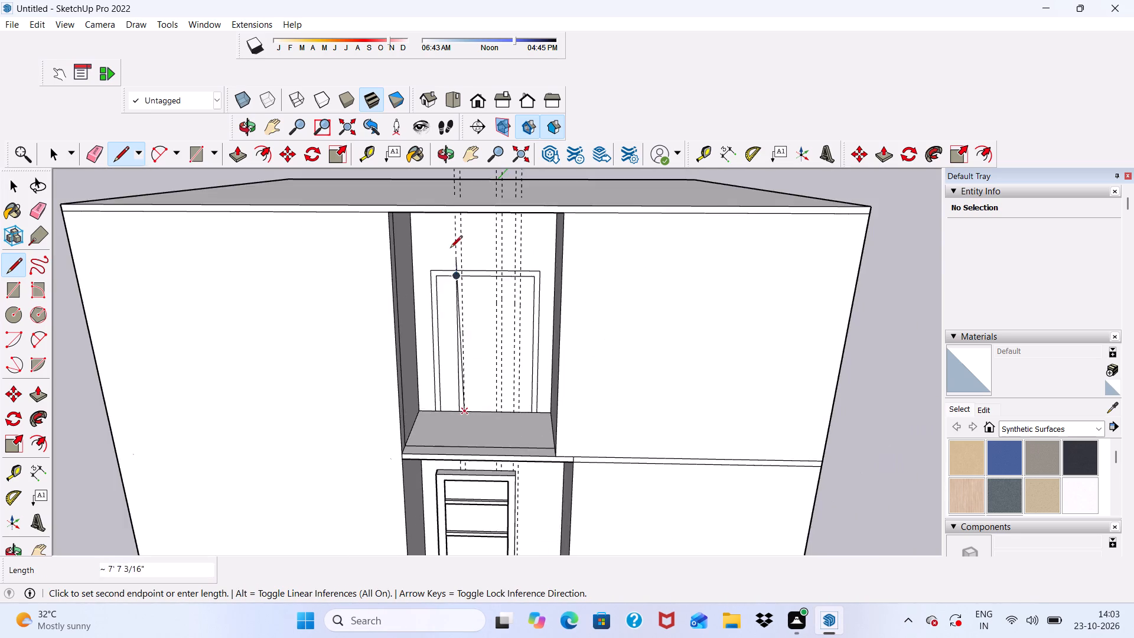
scroll(450, 248, "up", 11)
scroll(457, 276, "down", 2)
scroll(480, 338, "up", 9)
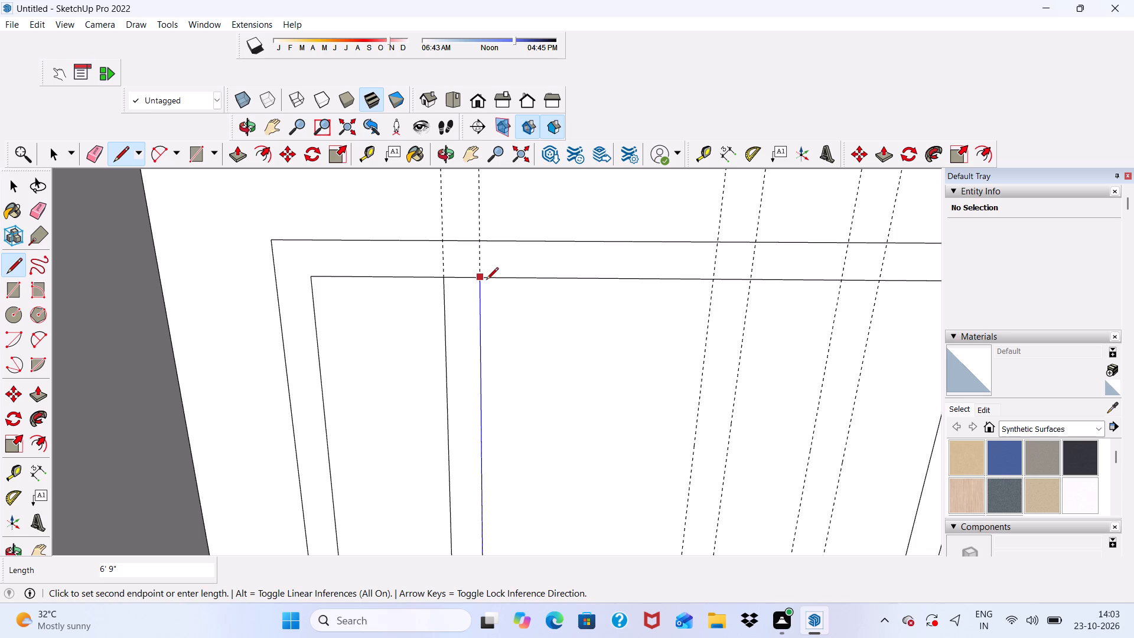
left_click(479, 280)
scroll(477, 282, "down", 14)
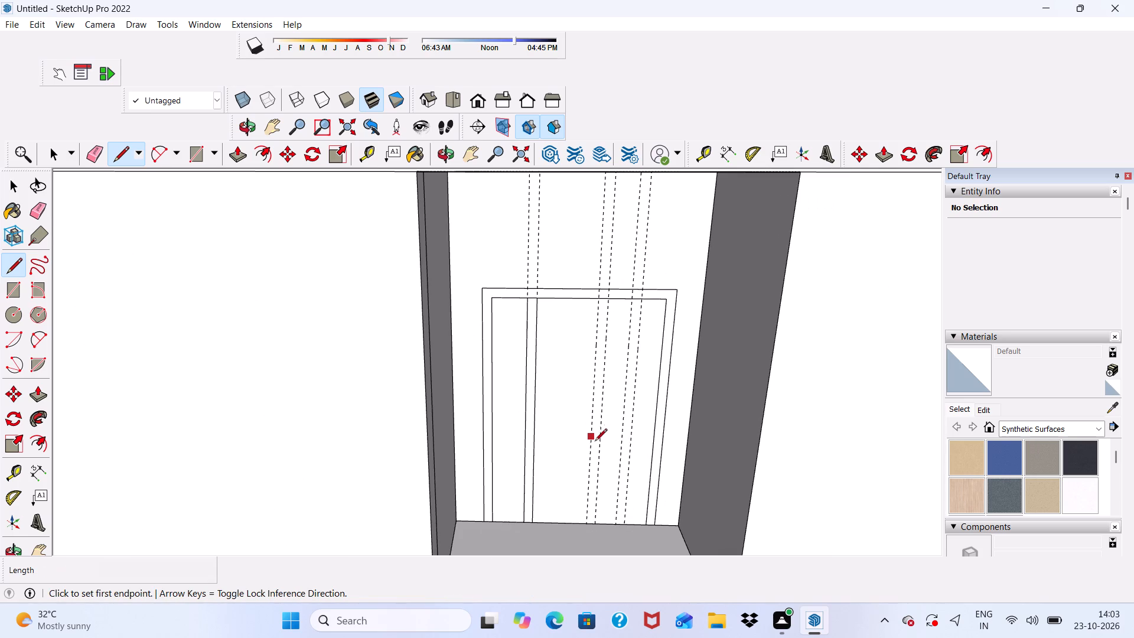
Draw a 6' 9" vertical line along the middle pair's first guide, from the floor edge to the frame's inner top edge.
scroll(589, 517, "up", 9)
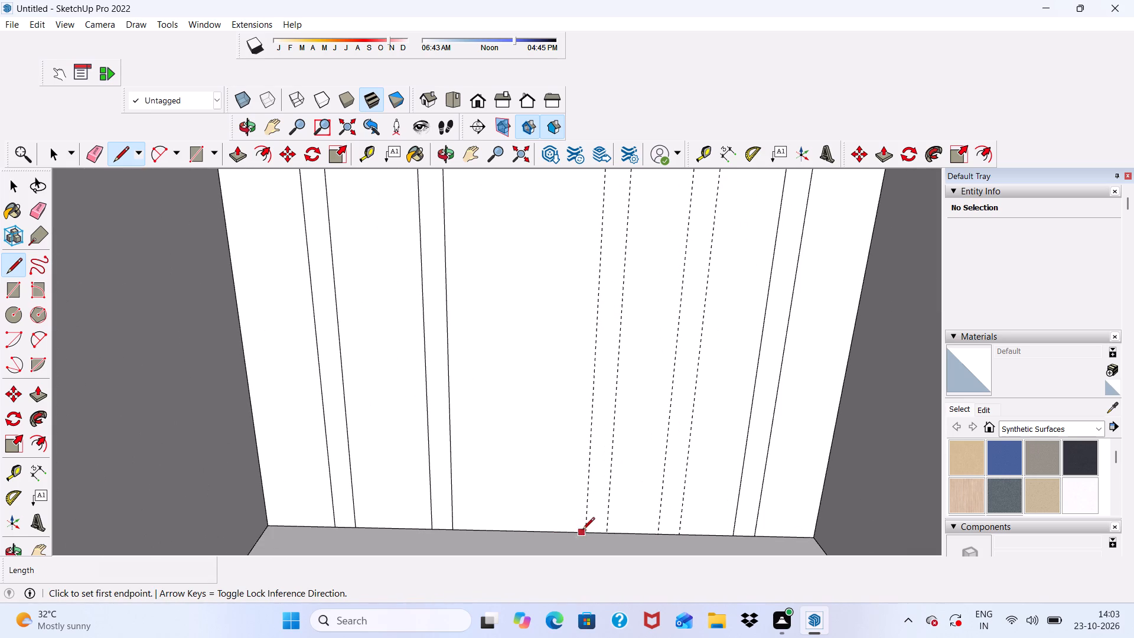
left_click(586, 532)
scroll(588, 458, "down", 6)
scroll(598, 464, "up", 2)
scroll(585, 437, "down", 6)
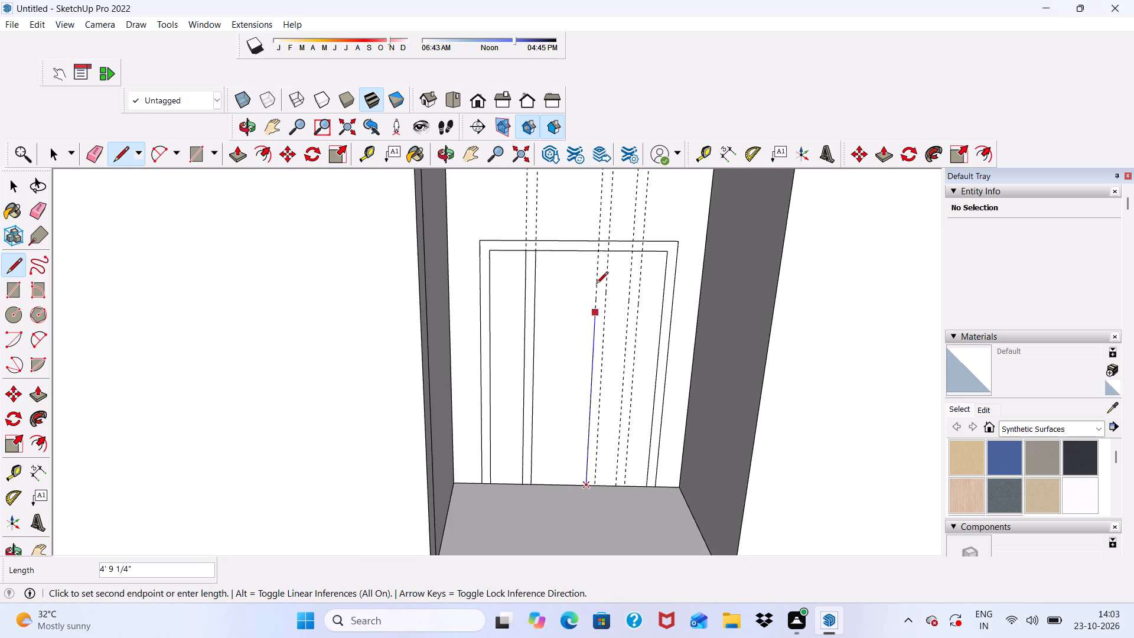
scroll(601, 235, "up", 6)
scroll(597, 310, "up", 4)
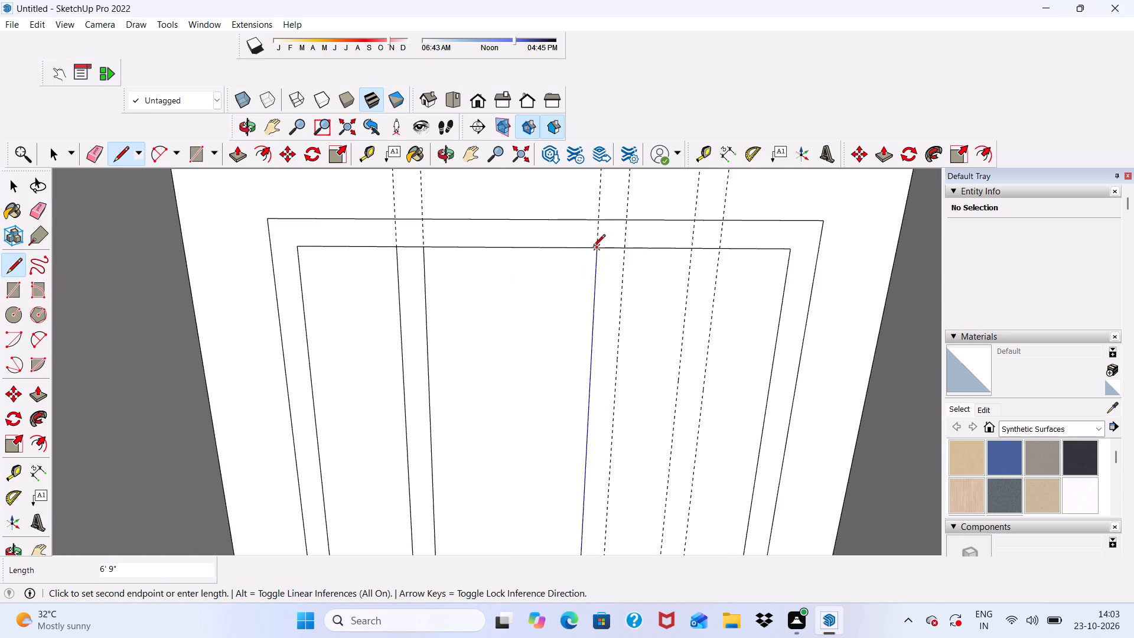
left_click(598, 249)
Draw a 6' 9" vertical line along the middle pair's second guide, from the floor edge to the frame's inner top edge.
scroll(598, 276, "down", 11)
scroll(640, 522, "up", 7)
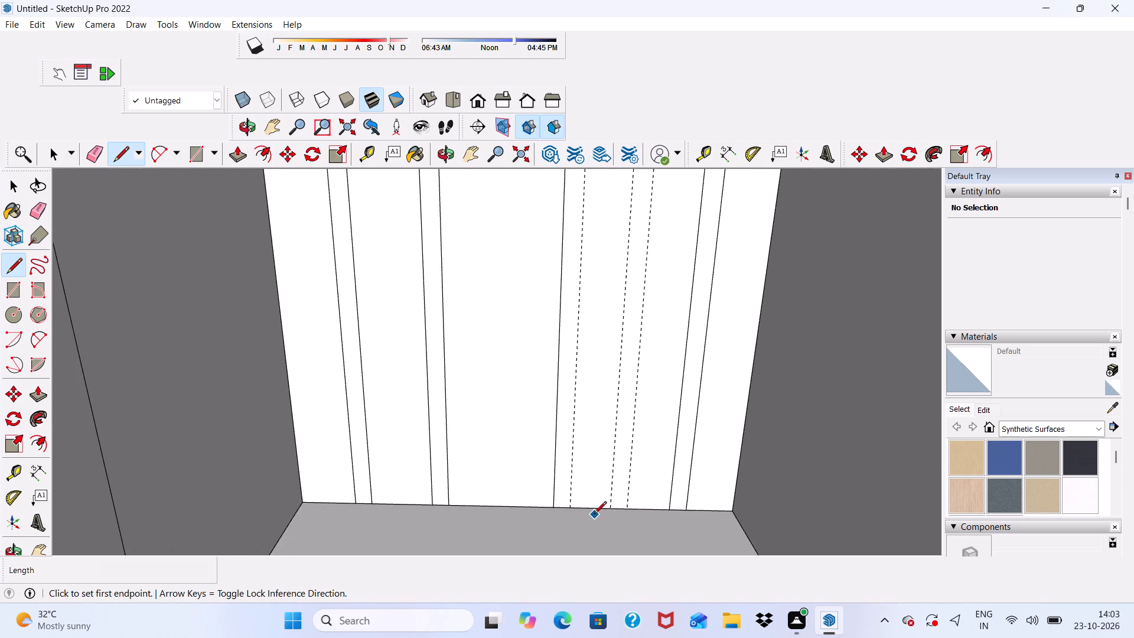
scroll(591, 512, "up", 14)
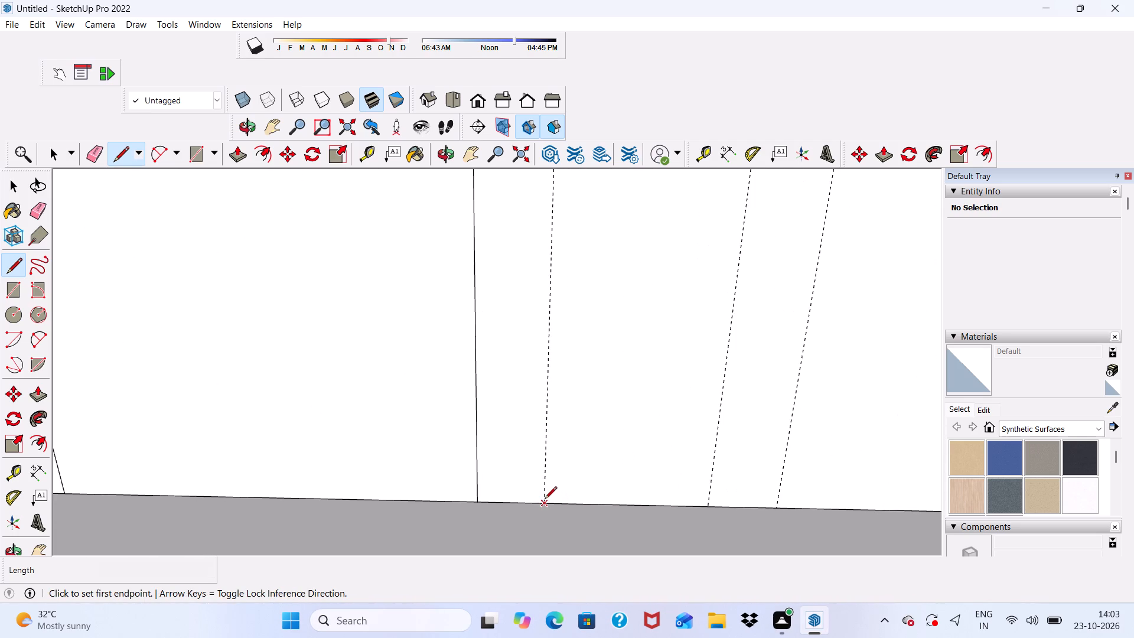
left_click(543, 503)
scroll(546, 467, "down", 18)
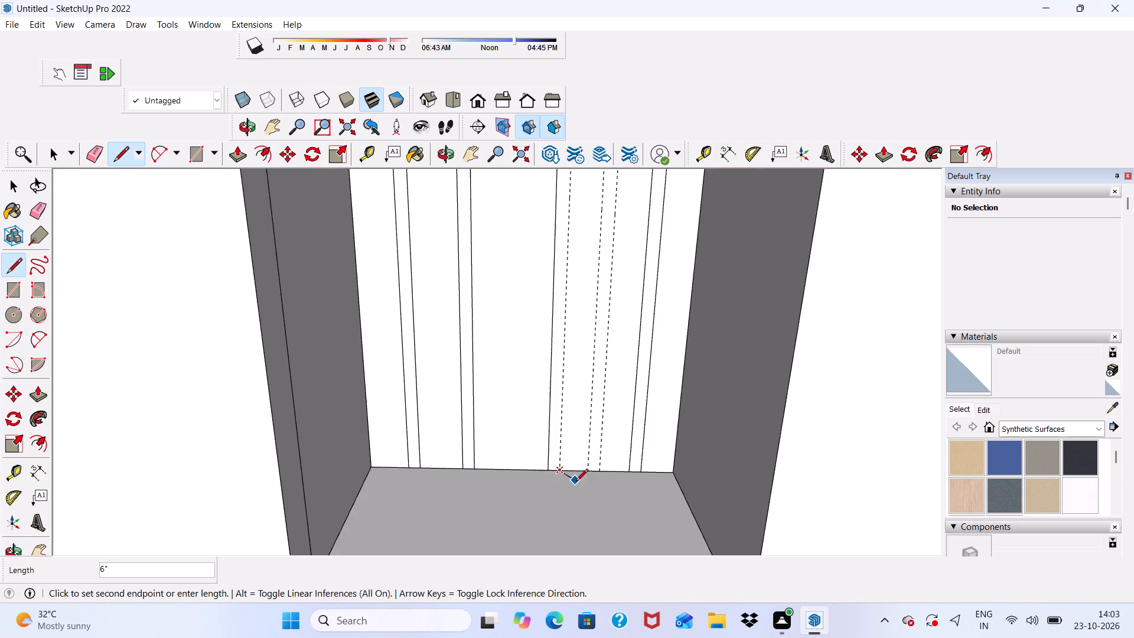
scroll(576, 482, "down", 7)
scroll(579, 267, "up", 11)
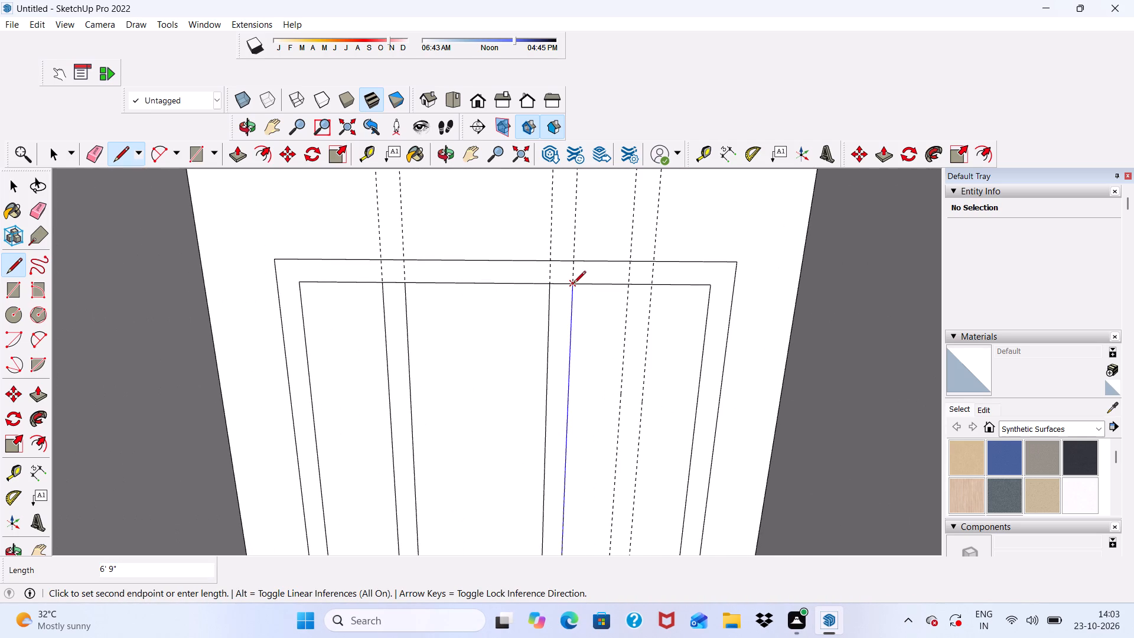
left_click(572, 287)
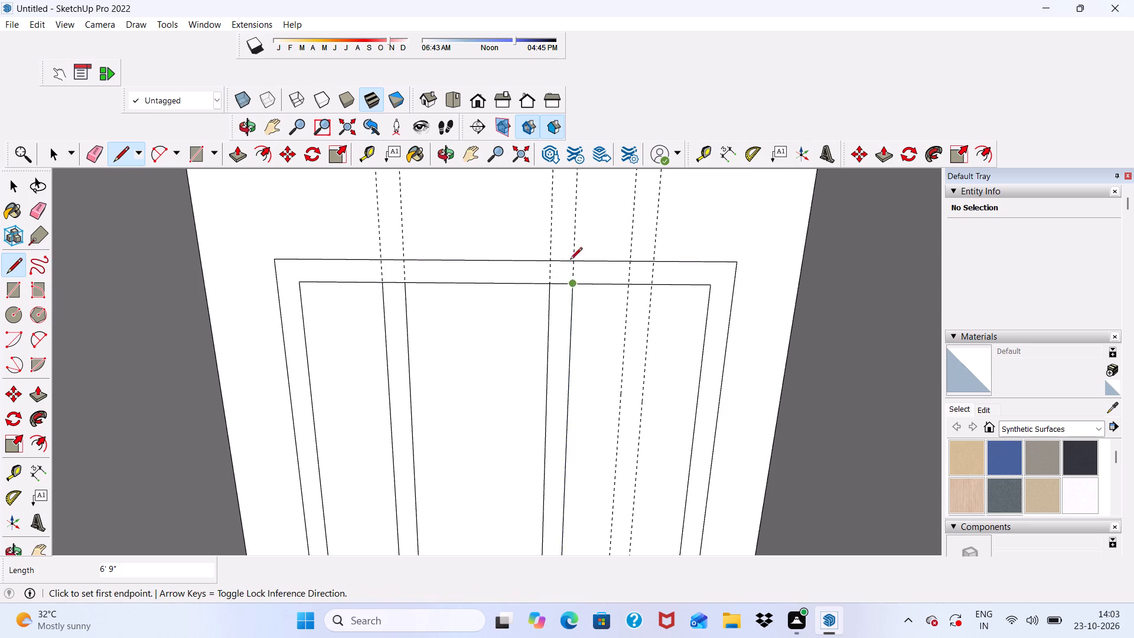
Draw a vertical line along the right pair's first guide, from the floor edge to the frame's inner top edge.
scroll(557, 223, "down", 7)
scroll(599, 555, "up", 11)
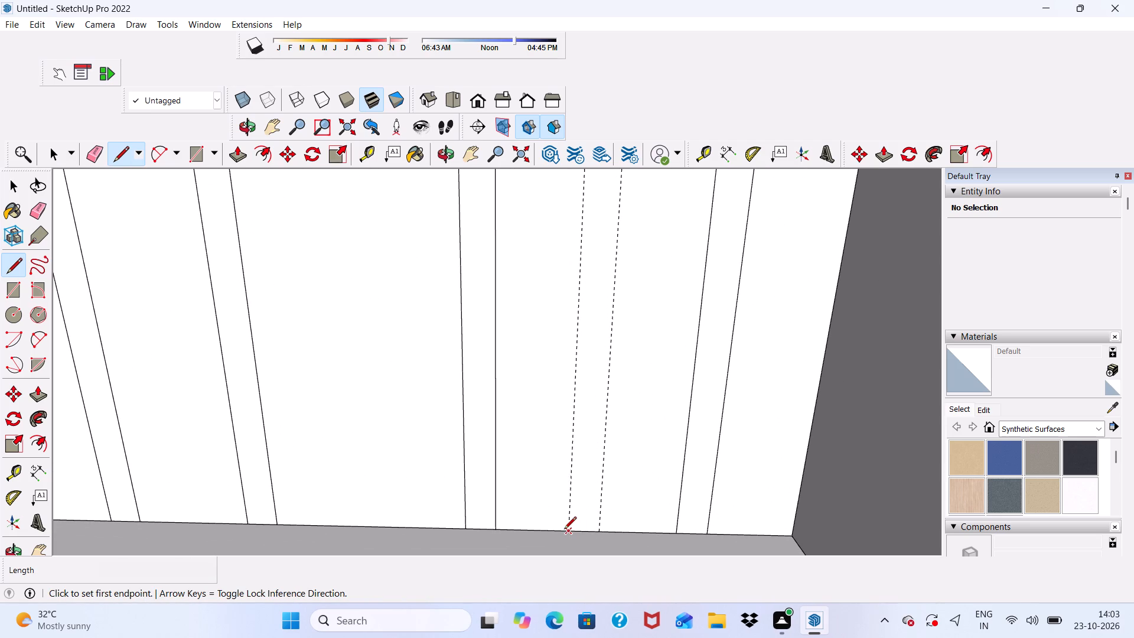
left_click(568, 529)
scroll(569, 474, "down", 18)
scroll(585, 308, "up", 6)
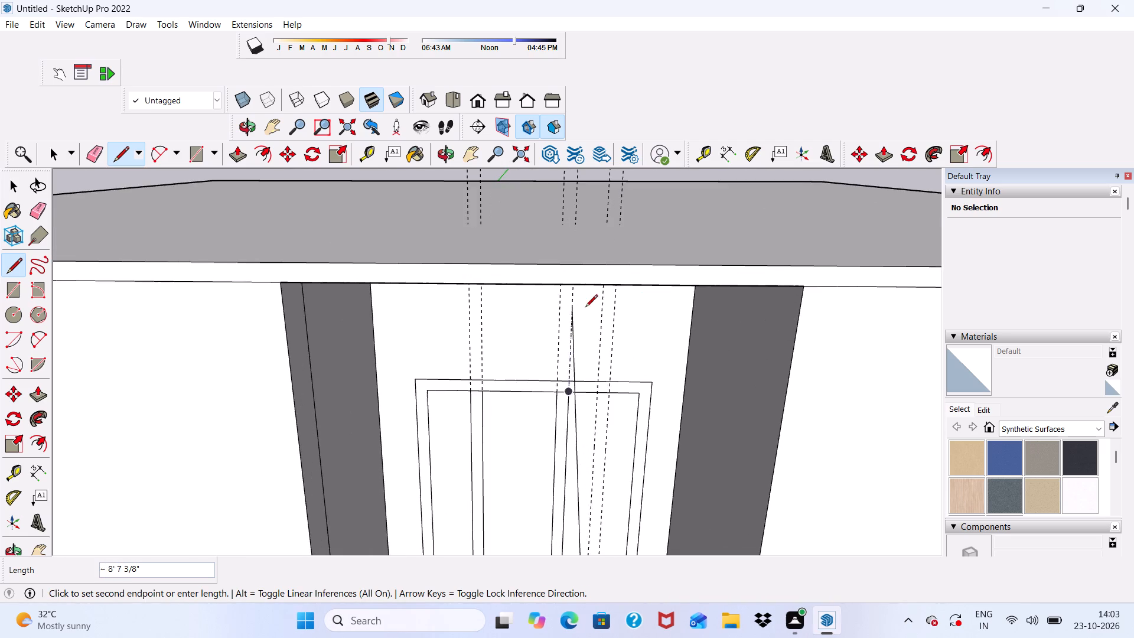
scroll(618, 416, "up", 5)
left_click(585, 374)
Draw a 6' 9" vertical line along the right pair's second guide, from the floor edge to the frame's inner top edge.
scroll(595, 346, "down", 7)
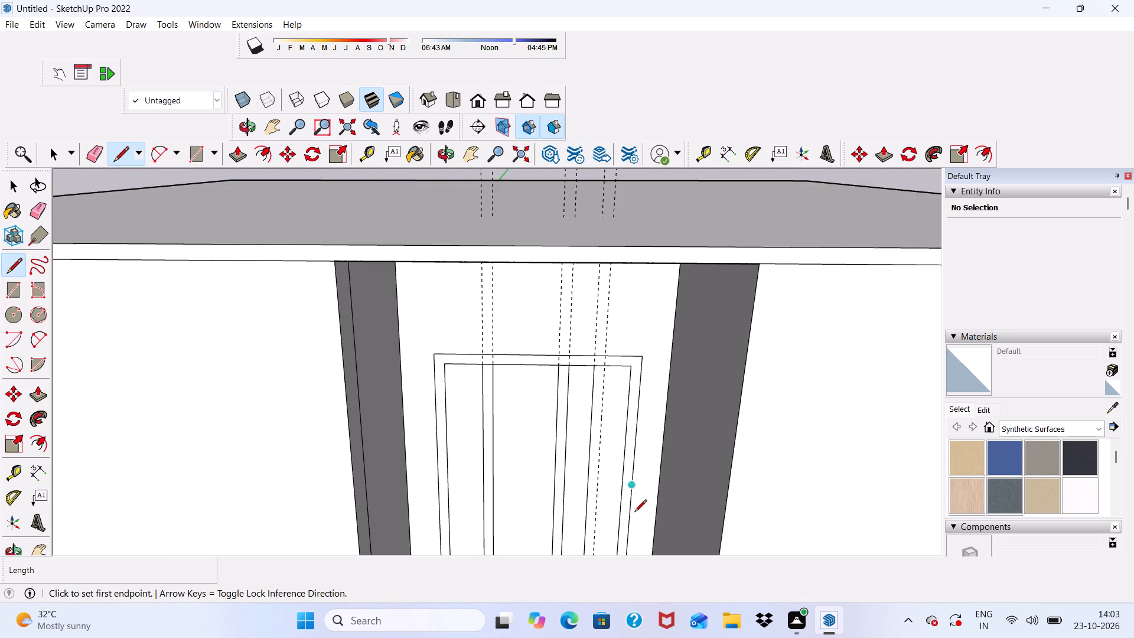
scroll(630, 530, "up", 6)
scroll(570, 288, "down", 6)
scroll(581, 559, "up", 6)
scroll(582, 511, "up", 10)
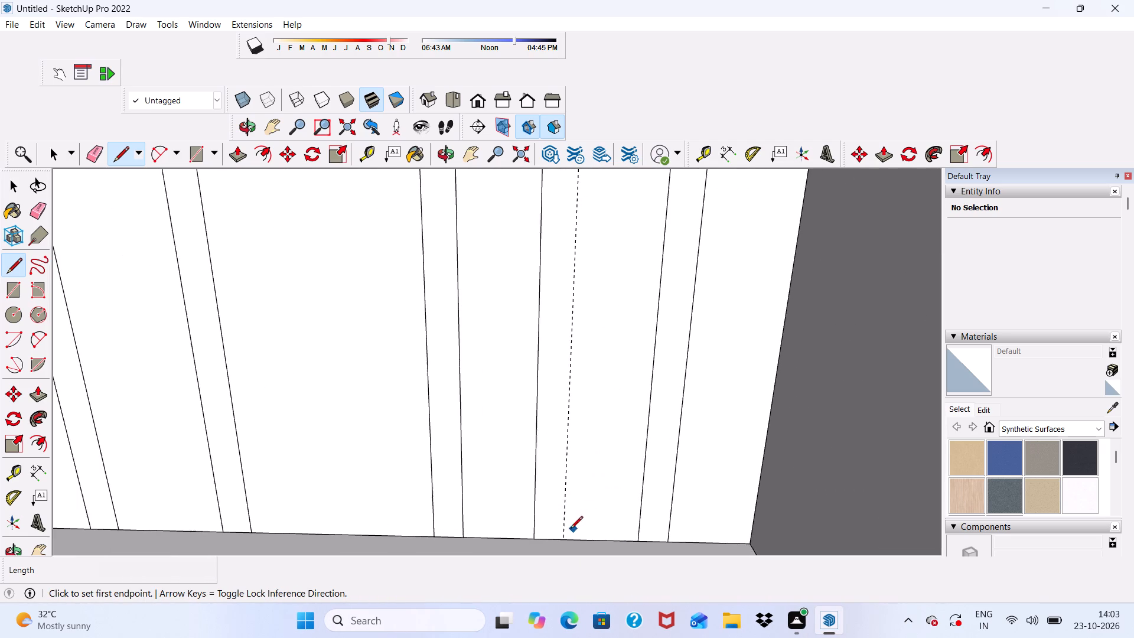
scroll(567, 548, "up", 6)
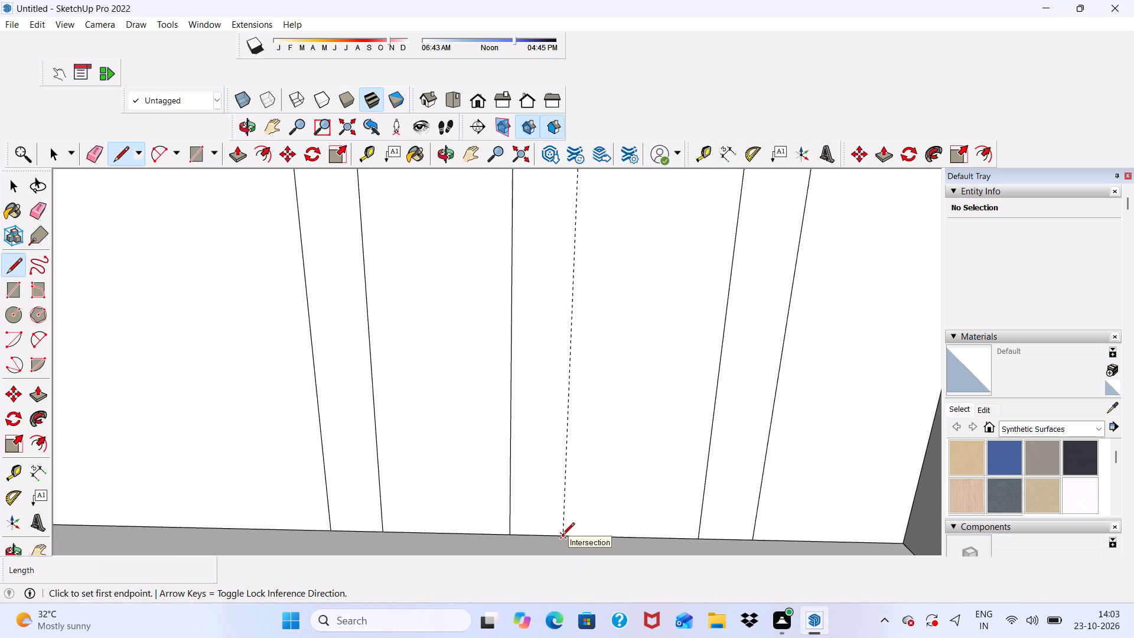
left_click(562, 535)
scroll(573, 468, "down", 19)
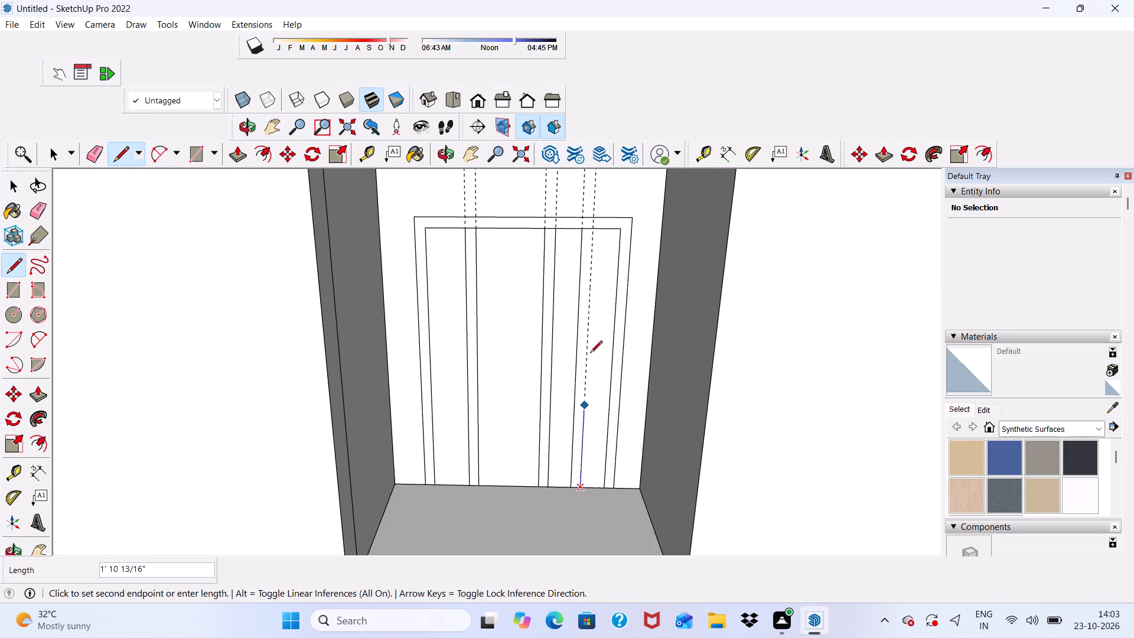
scroll(590, 236, "up", 4)
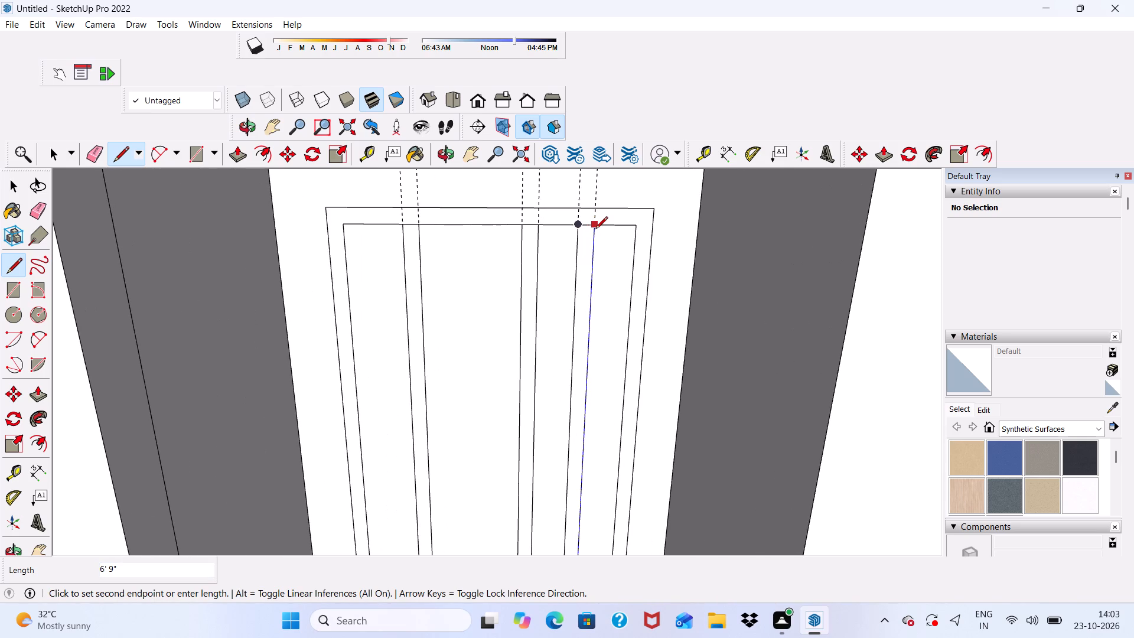
left_click(595, 230)
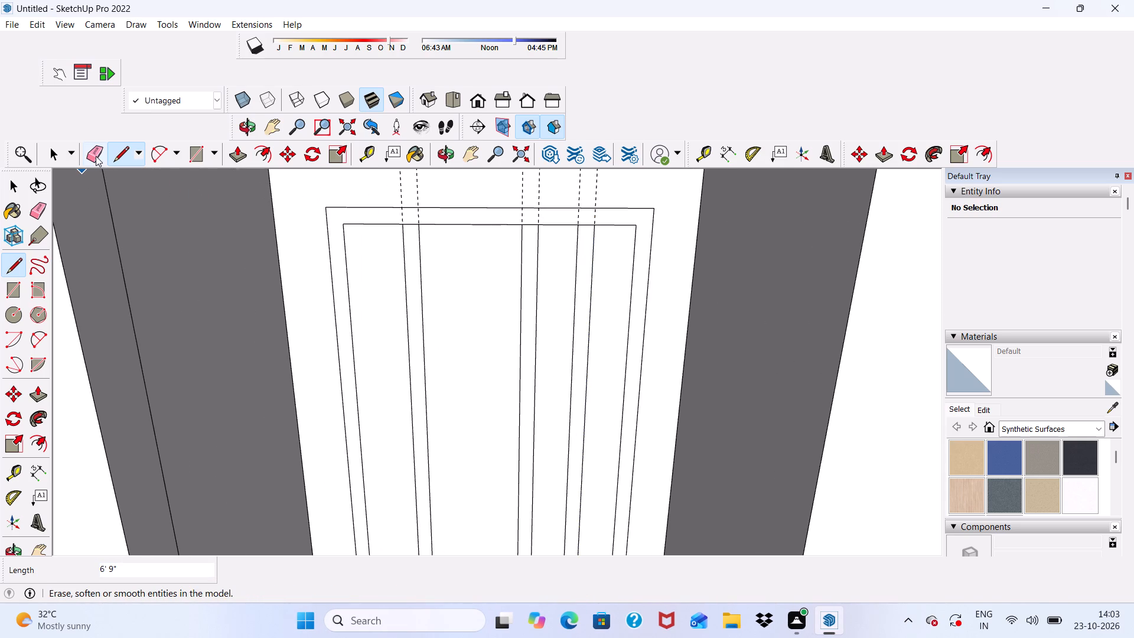
Erase the six vertical guides running through the upper-storey door frame.
left_click(93, 153)
scroll(361, 230, "down", 9)
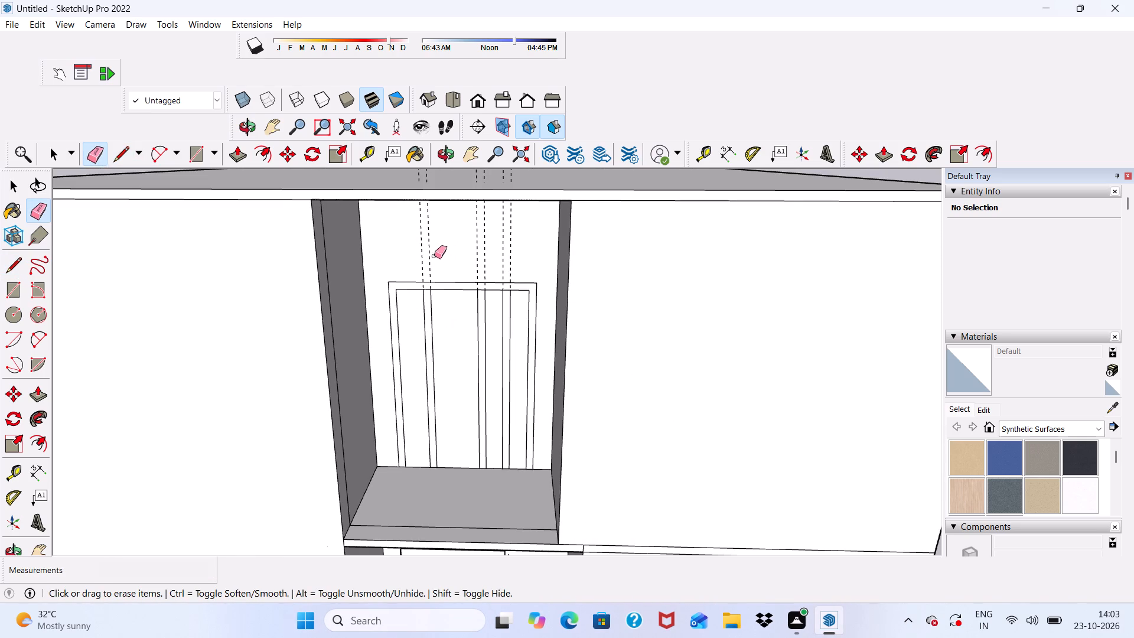
left_click_drag(426, 269, 511, 265)
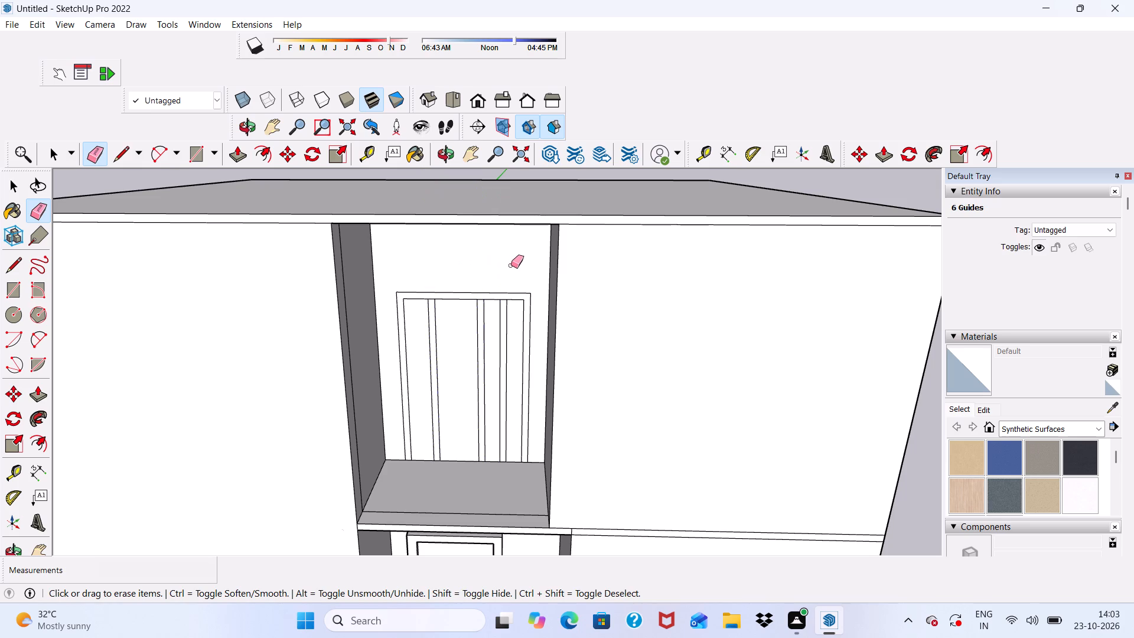
key("space")
Push/Pull the upper-storey door's outer frame face outward 3".
scroll(488, 295, "up", 1)
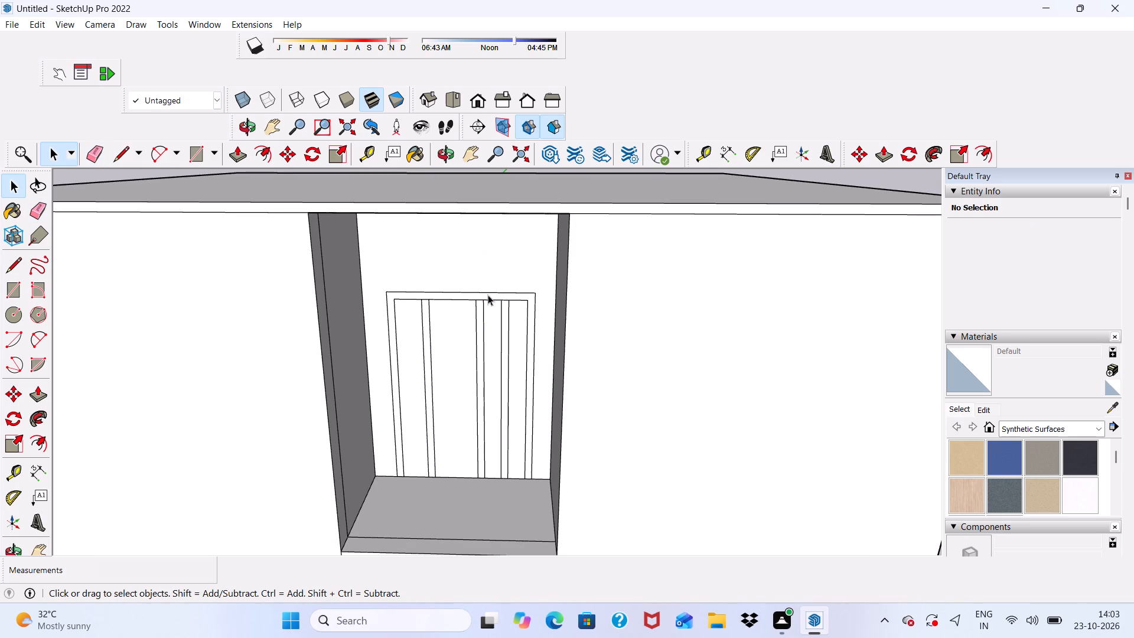
scroll(911, 543, "up", 6)
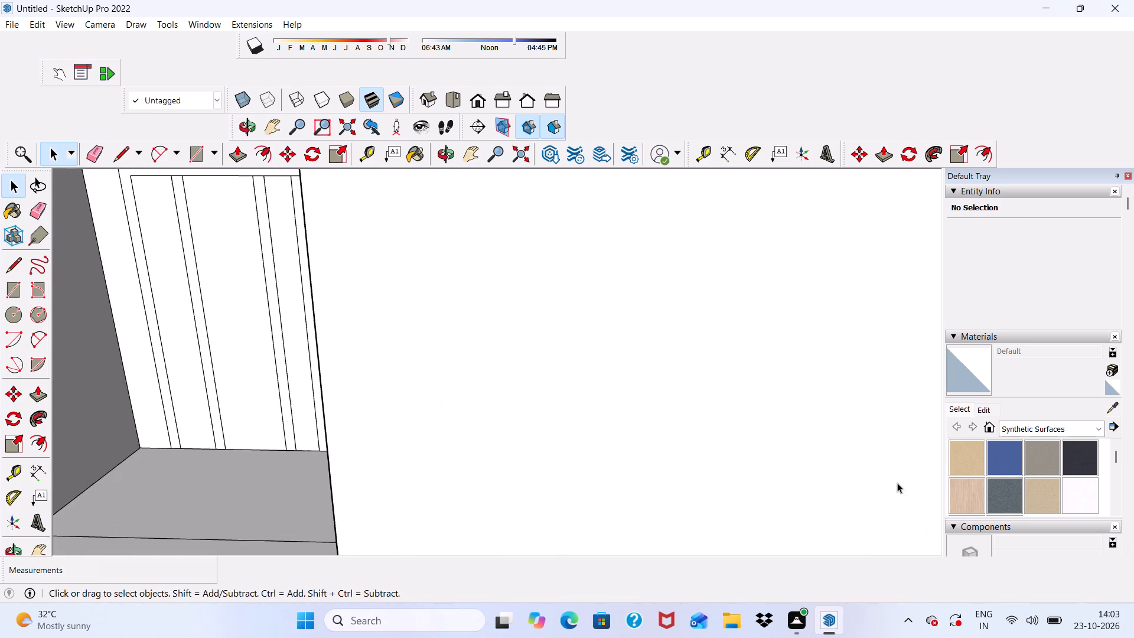
scroll(885, 396, "down", 5)
scroll(556, 384, "up", 2)
scroll(308, 233, "up", 5)
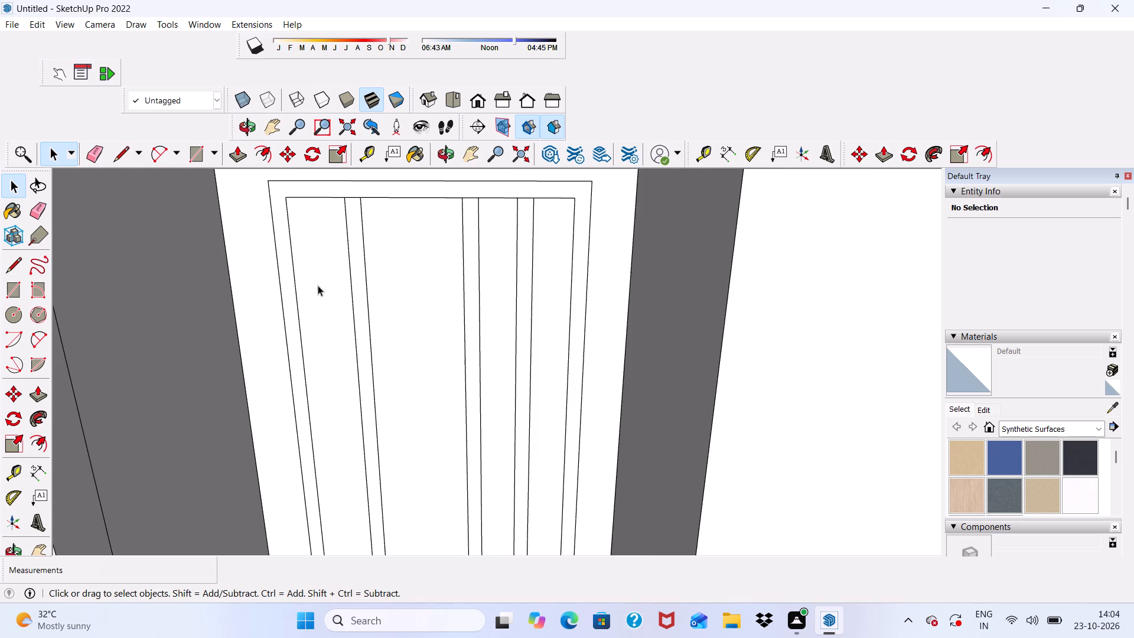
scroll(307, 369, "up", 5)
left_click(299, 386)
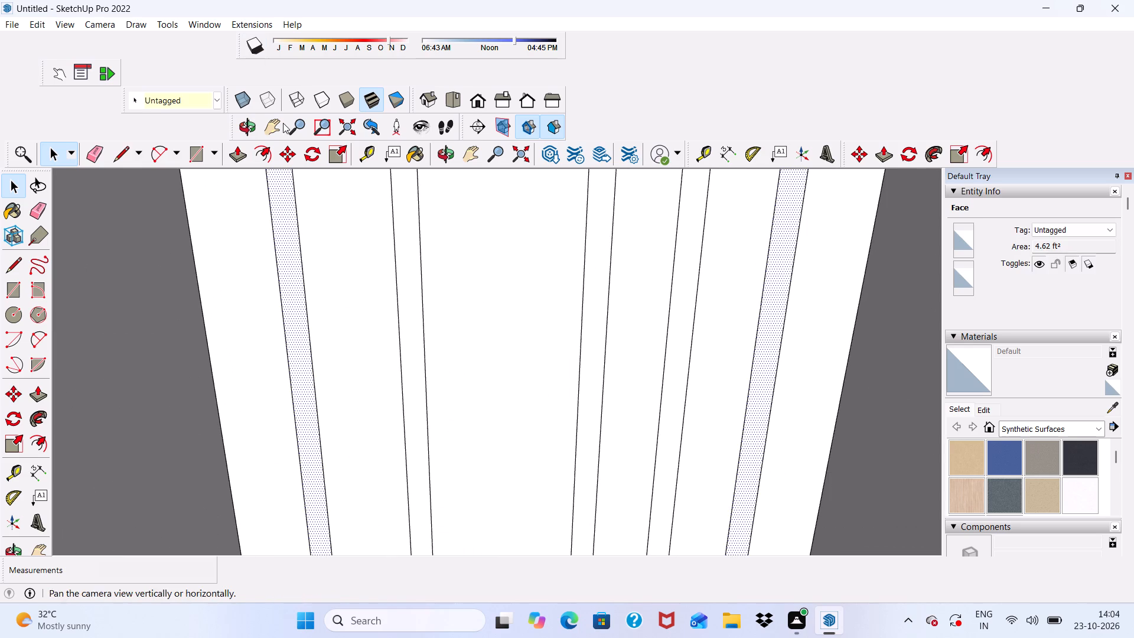
left_click(240, 155)
scroll(324, 289, "up", 3)
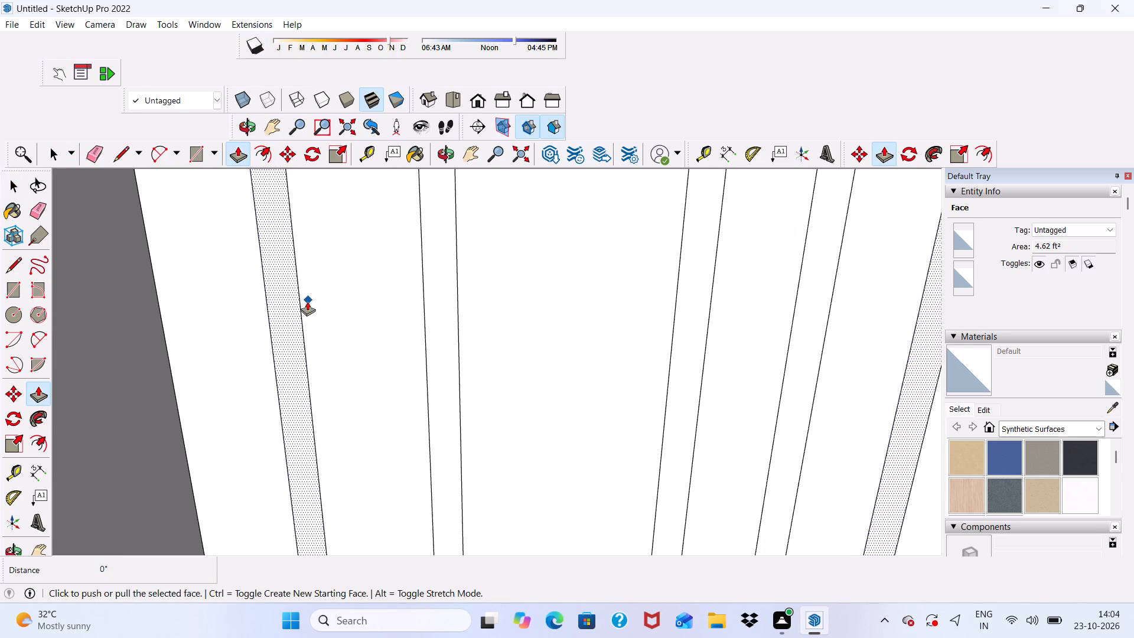
left_click(293, 327)
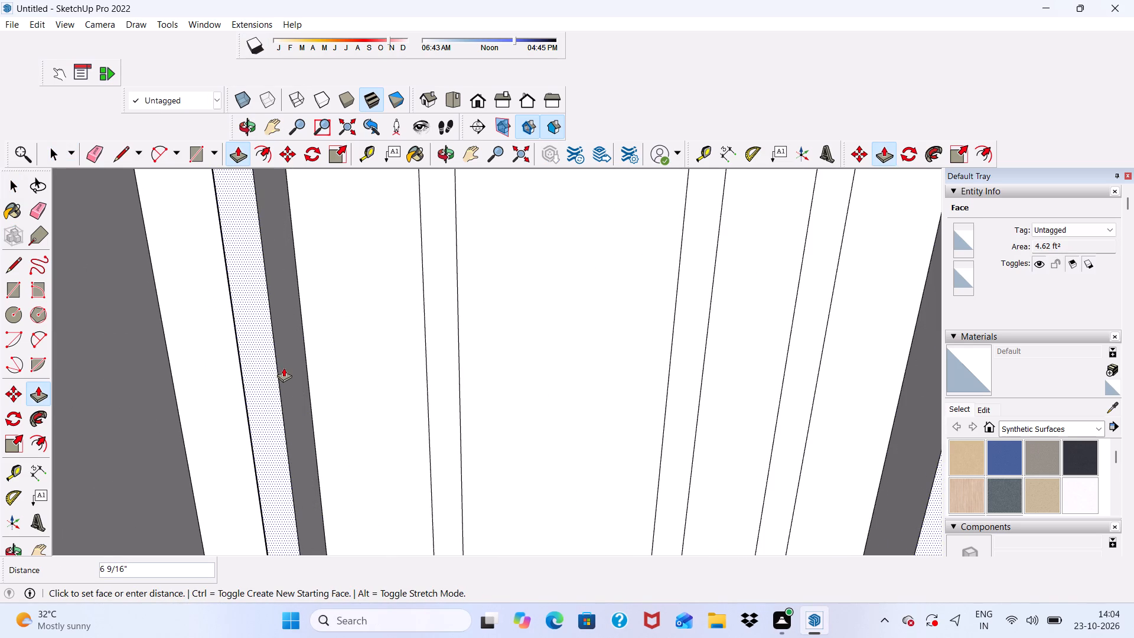
key("3")
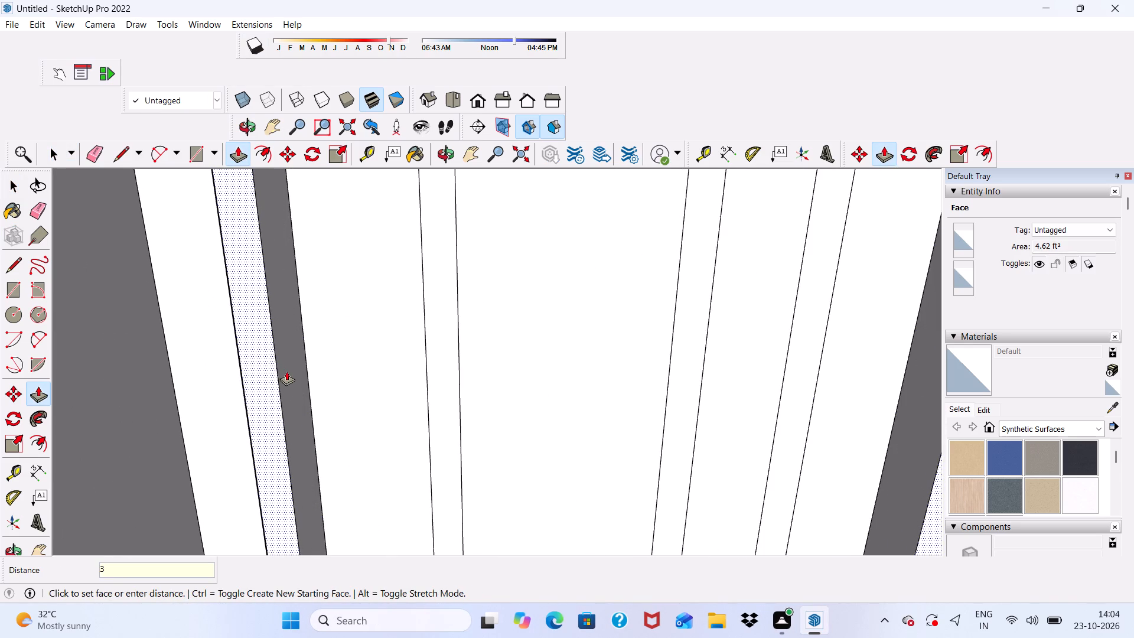
key("shift+quotedbl")
key("Return")
key("space")
Draw a thin horizontal rectangle 4' 6" wide across the upper part of the door, between the frame's inner side edges.
scroll(288, 371, "up", 4)
scroll(323, 365, "down", 5)
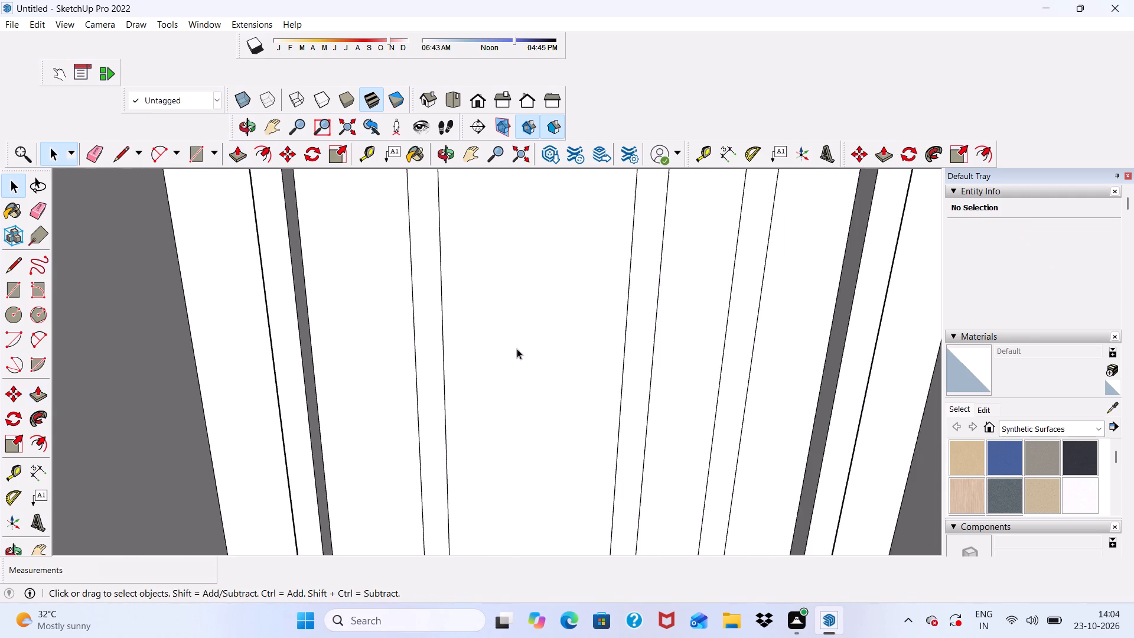
scroll(517, 349, "down", 14)
middle_click_drag(496, 396, 496, 231)
scroll(496, 231, "up", 6)
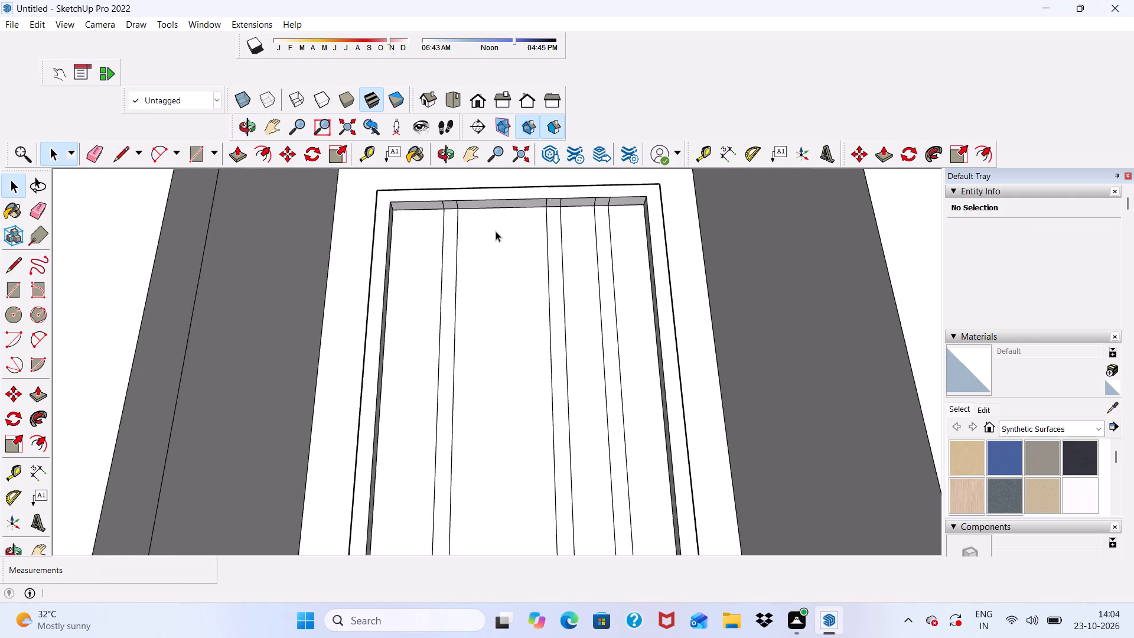
scroll(445, 184, "up", 4)
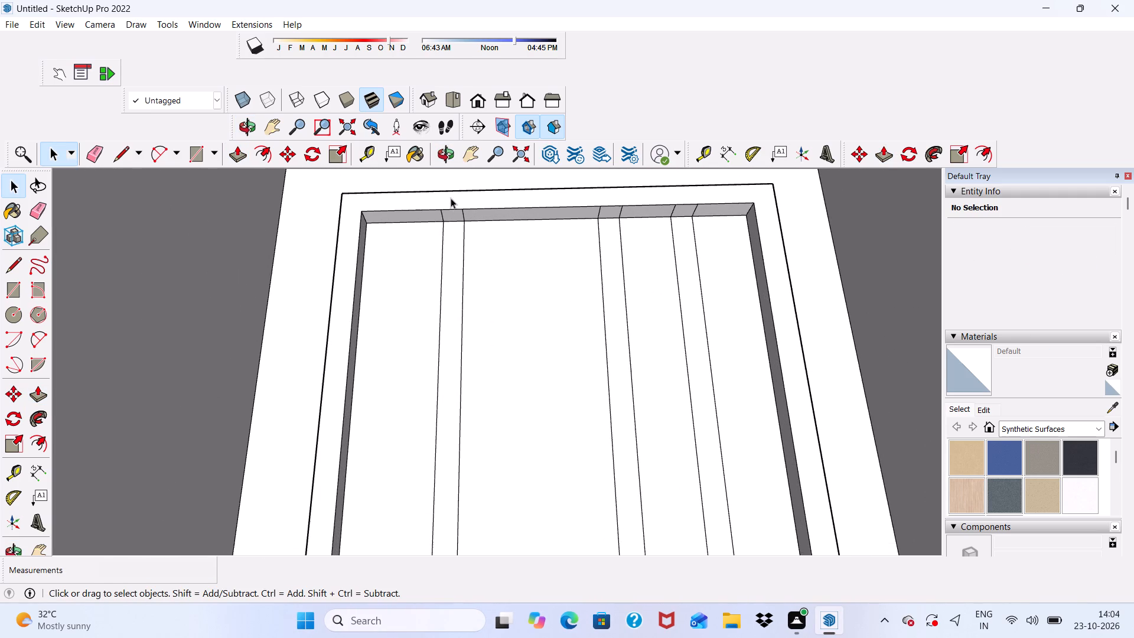
scroll(451, 198, "up", 2)
scroll(451, 198, "down", 5)
scroll(468, 307, "up", 1)
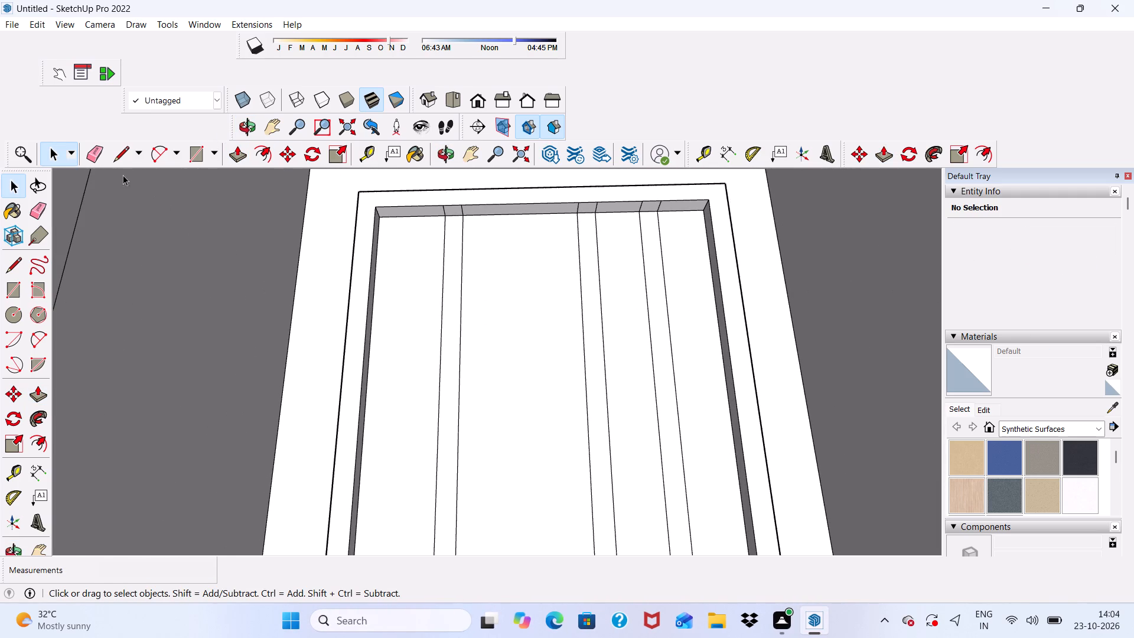
left_click(195, 150)
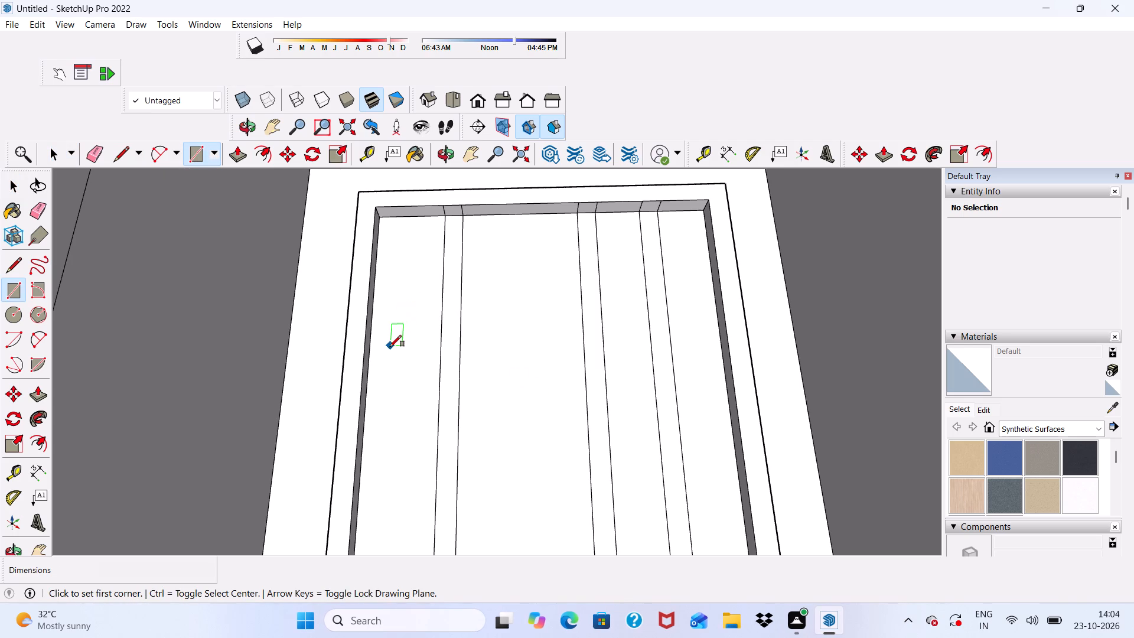
scroll(368, 290, "up", 8)
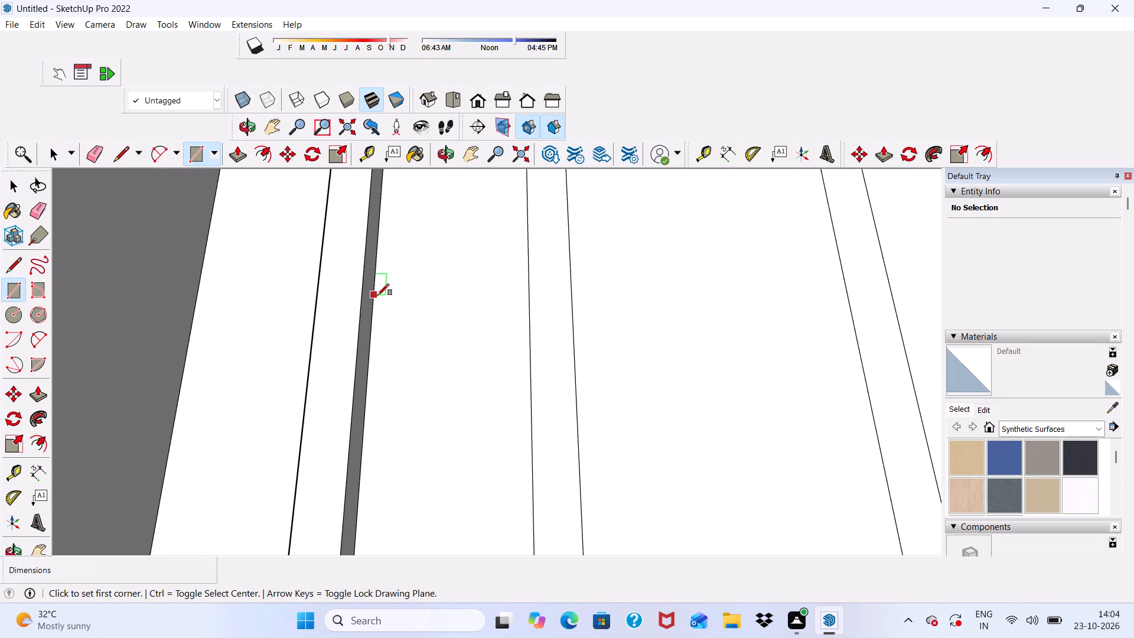
left_click(377, 295)
scroll(424, 313, "down", 11)
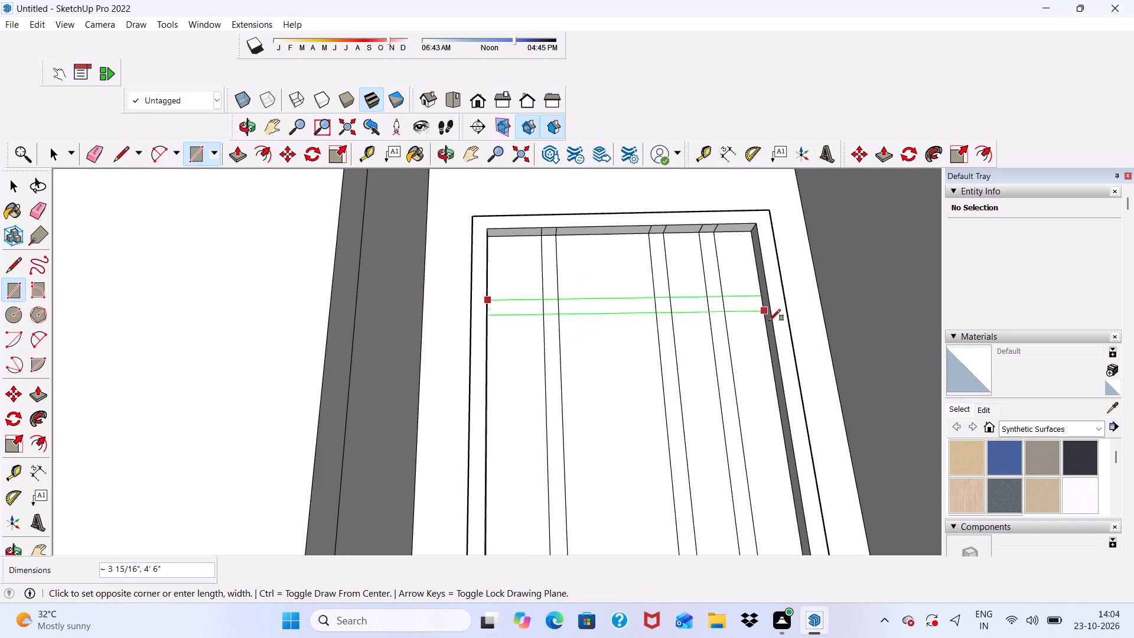
scroll(774, 332, "up", 5)
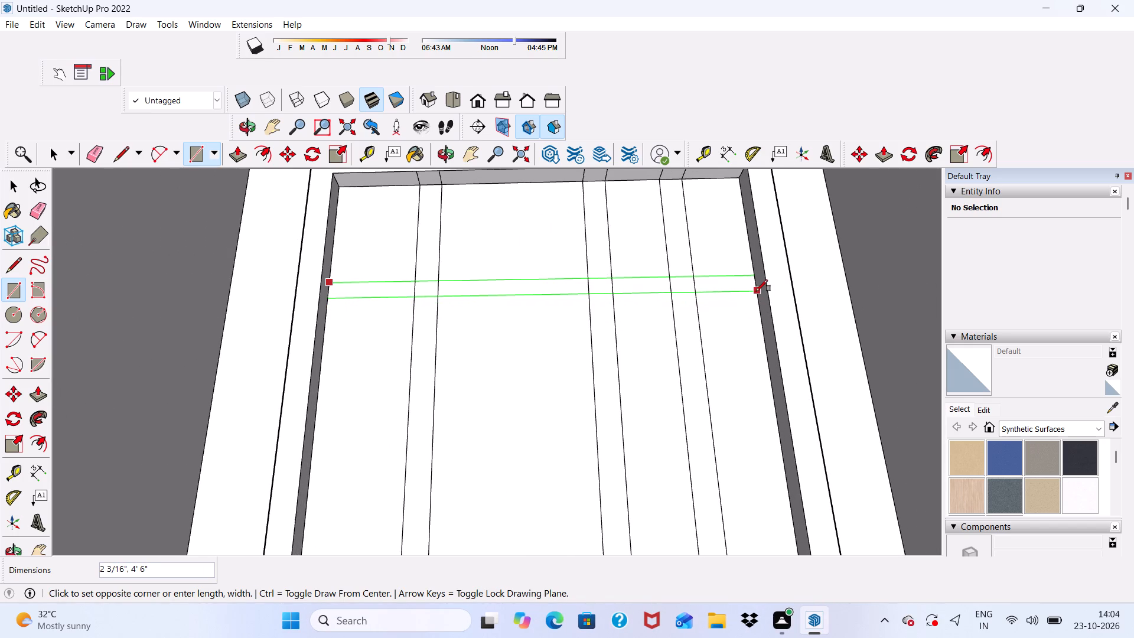
left_click(756, 294)
key("space")
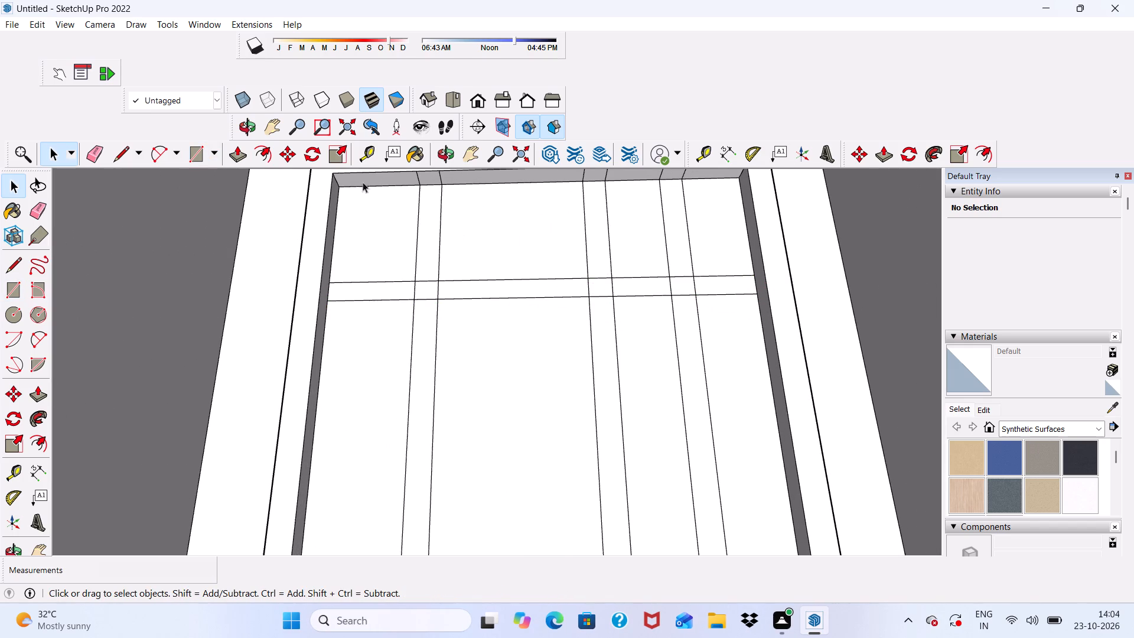
Erase the line segments crossing inside the junction of the horizontal bar and the leftmost vertical bar of the upper-storey door.
left_click(102, 148)
scroll(509, 330, "up", 4)
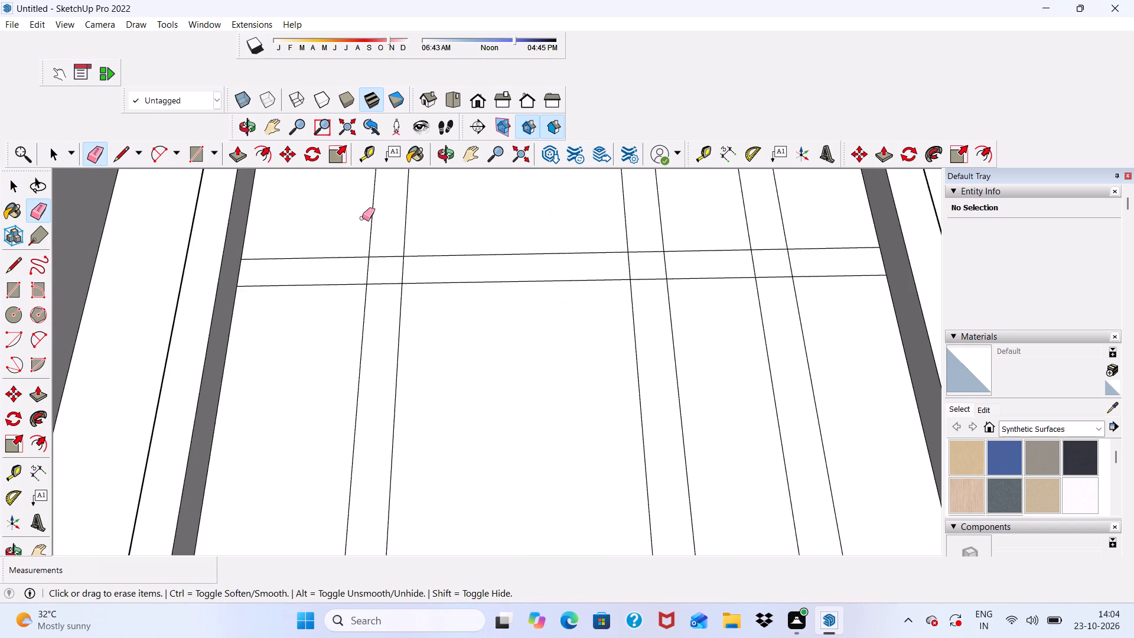
scroll(362, 218, "up", 3)
left_click_drag(402, 252, 402, 263)
left_click_drag(391, 263, 393, 277)
left_click(371, 289)
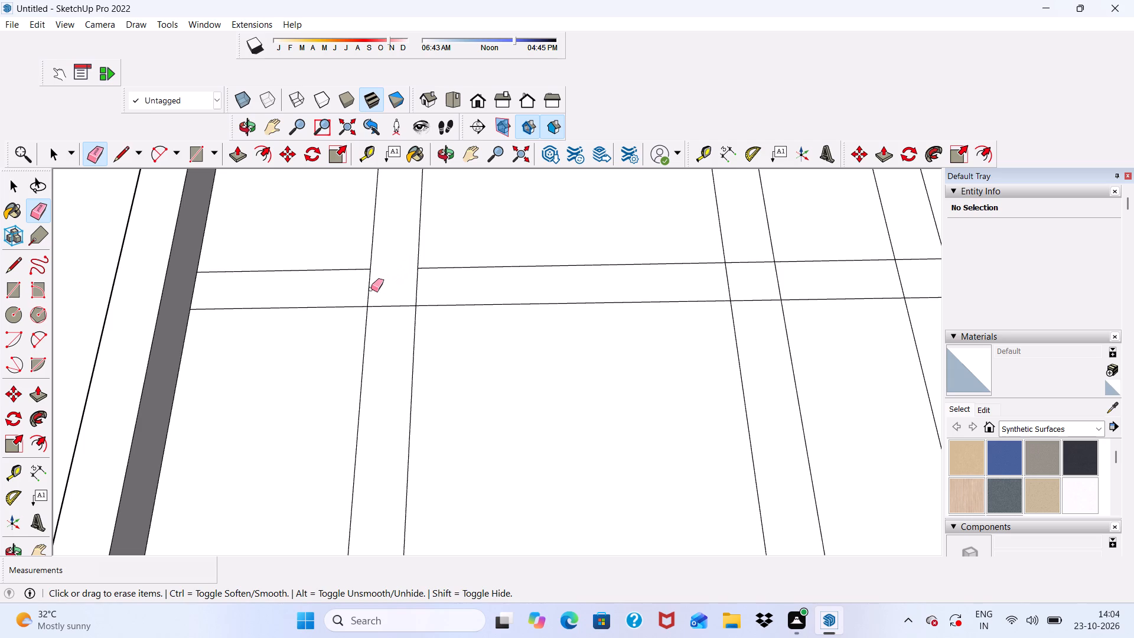
left_click(385, 304)
left_click_drag(387, 307, 389, 314)
left_click_drag(406, 295, 431, 295)
Erase the crossing line segments inside the junction of the horizontal bar and the middle vertical bar.
left_click_drag(740, 252, 746, 292)
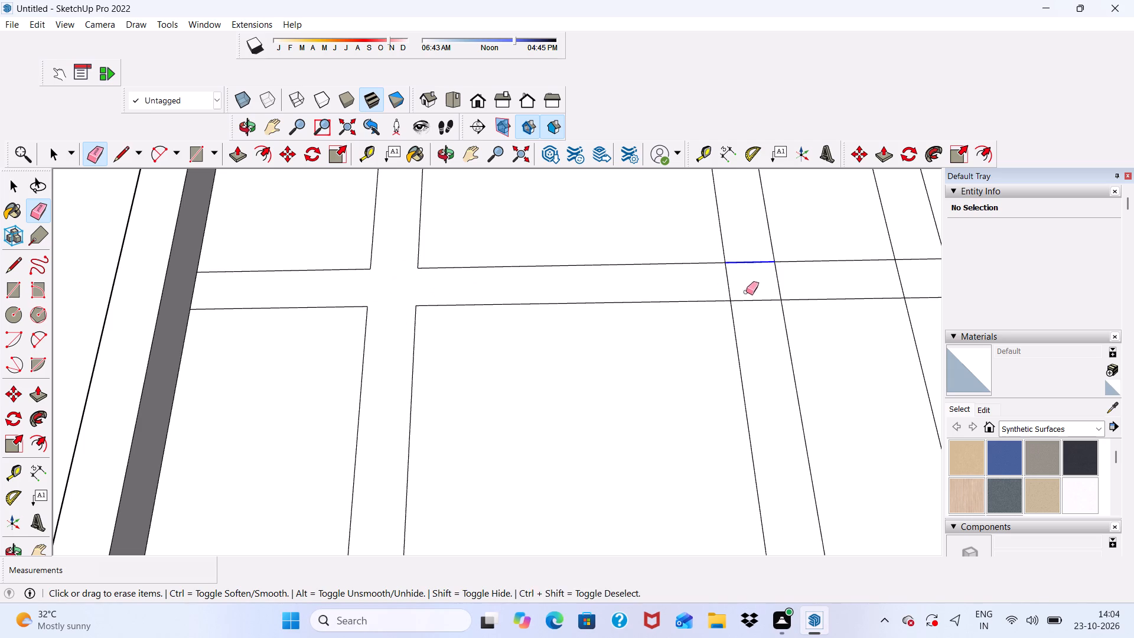
left_click_drag(746, 292, 748, 301)
left_click_drag(728, 280, 719, 288)
left_click(763, 282)
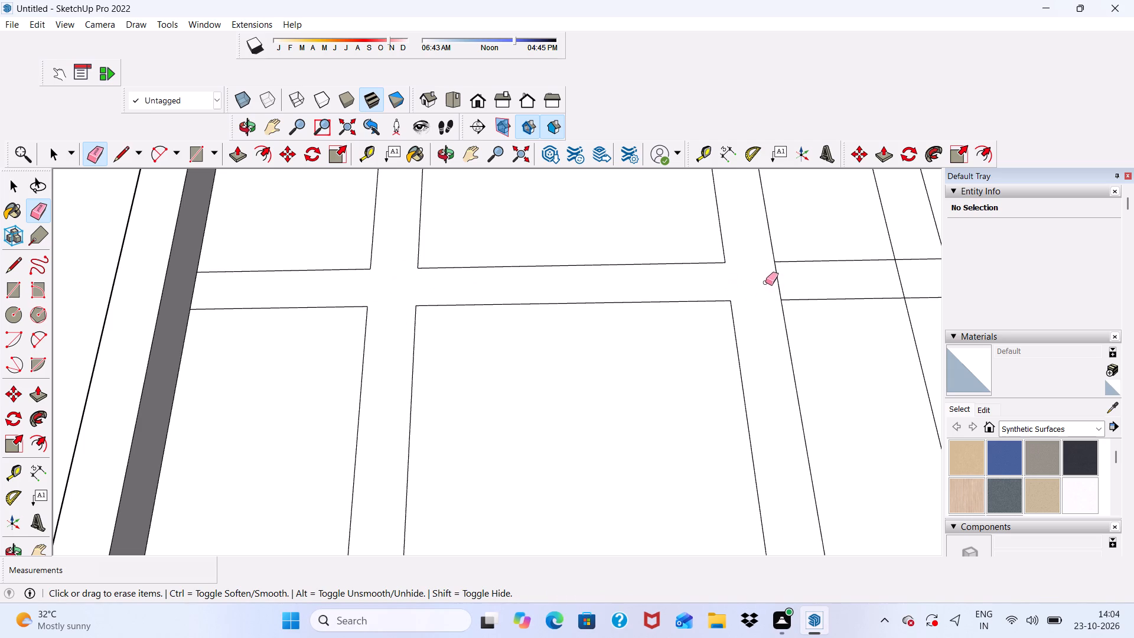
left_click(770, 288)
left_click_drag(768, 289, 789, 279)
Erase the crossing line segments inside the junction of the horizontal bar and the rightmost vertical bar.
scroll(661, 254, "down", 5)
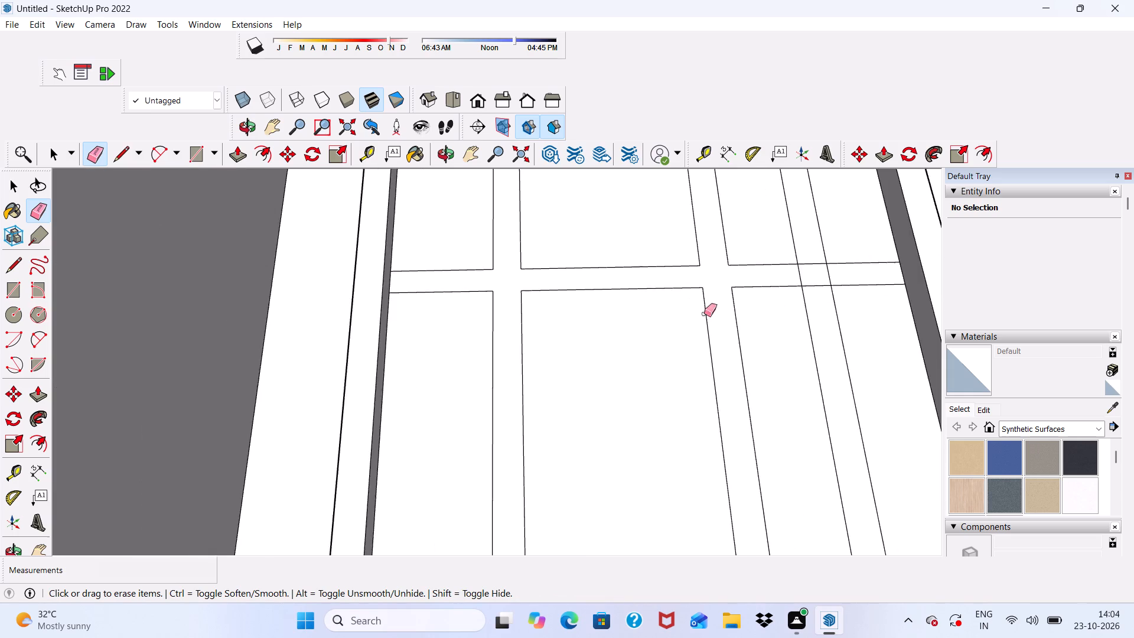
scroll(704, 314, "down", 8)
scroll(745, 262, "up", 12)
left_click_drag(755, 269, 755, 295)
left_click_drag(755, 311, 761, 340)
left_click_drag(732, 300, 719, 298)
left_click_drag(764, 293, 776, 291)
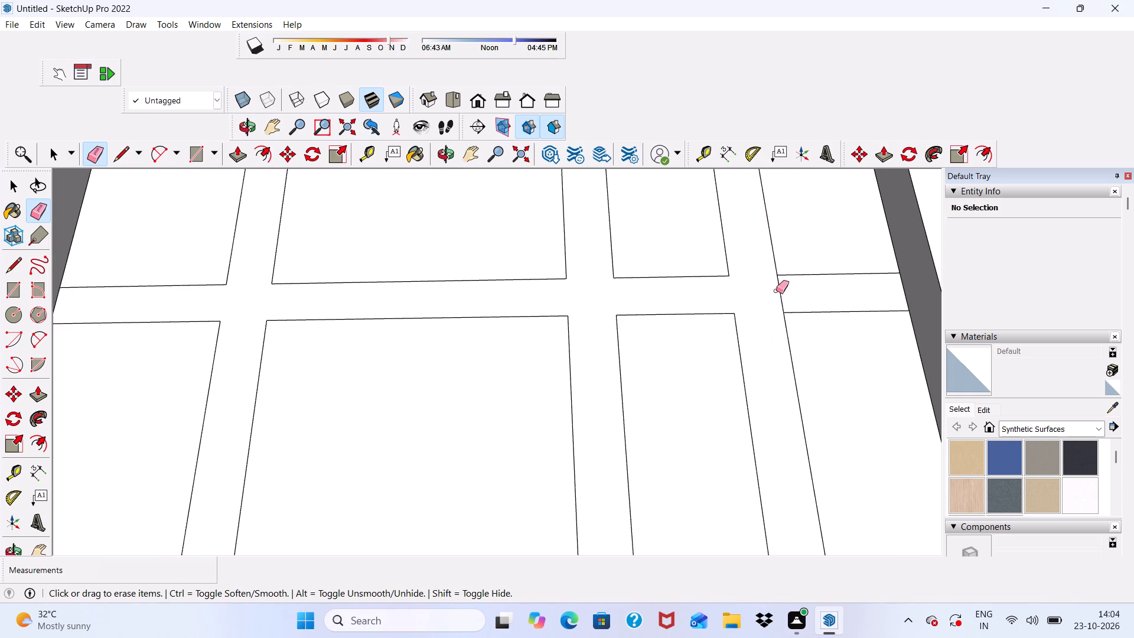
left_click_drag(776, 291, 800, 287)
scroll(745, 256, "down", 5)
key("space")
Push/Pull the joined crossing-bar face of the upper-storey door outward 1".
scroll(748, 288, "down", 14)
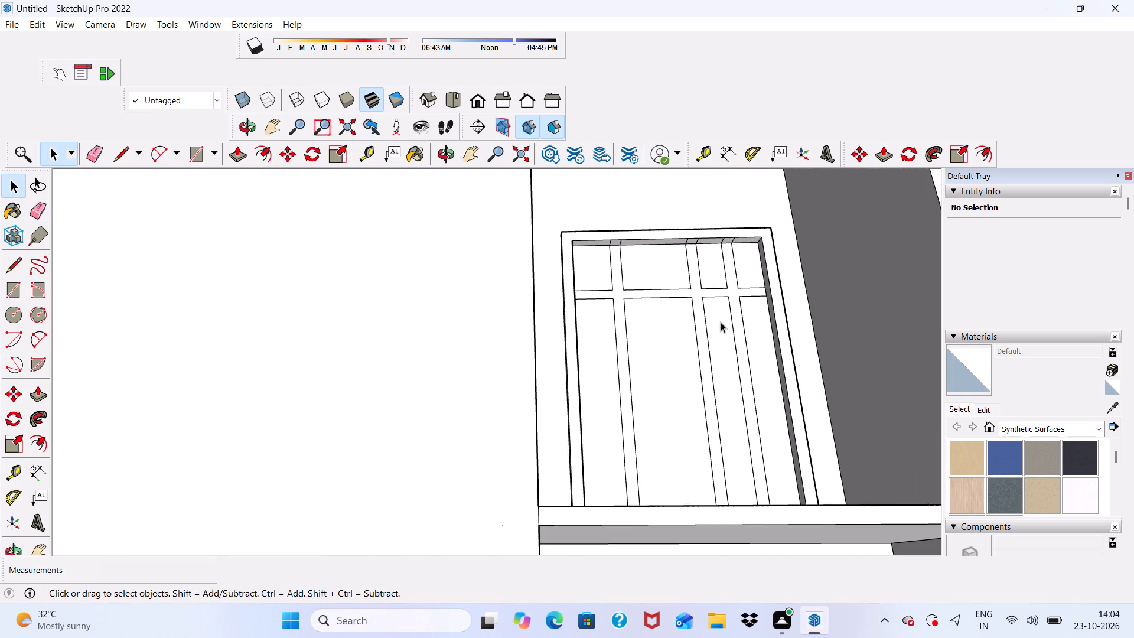
scroll(721, 322, "down", 2)
middle_click_drag(721, 322, 732, 460)
scroll(643, 376, "up", 6)
scroll(665, 307, "up", 4)
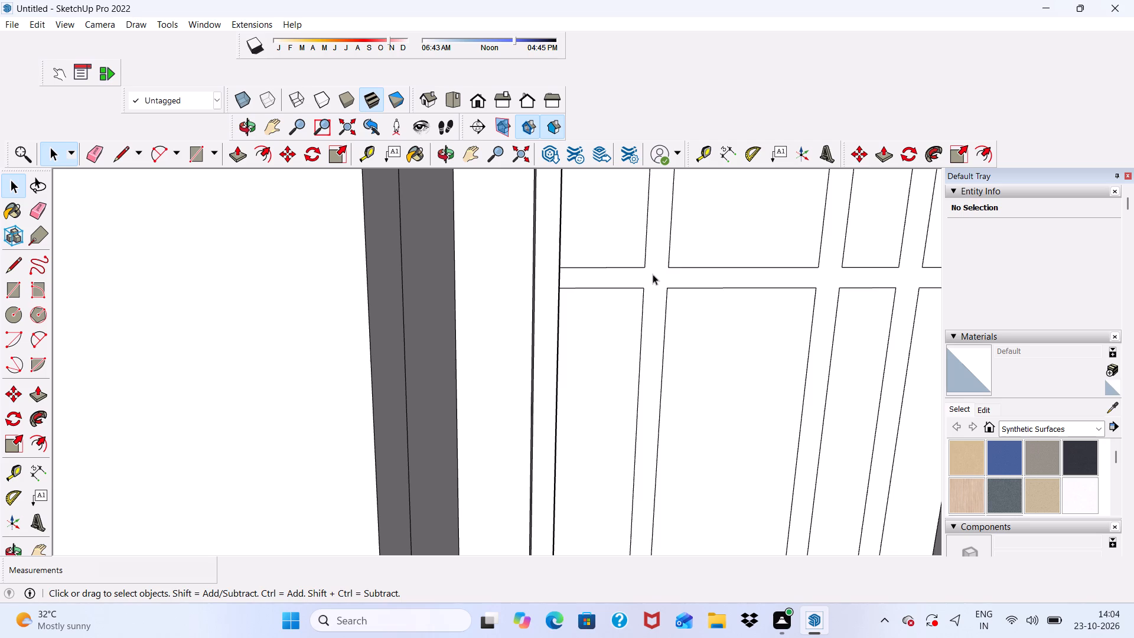
left_click(653, 274)
left_click(240, 151)
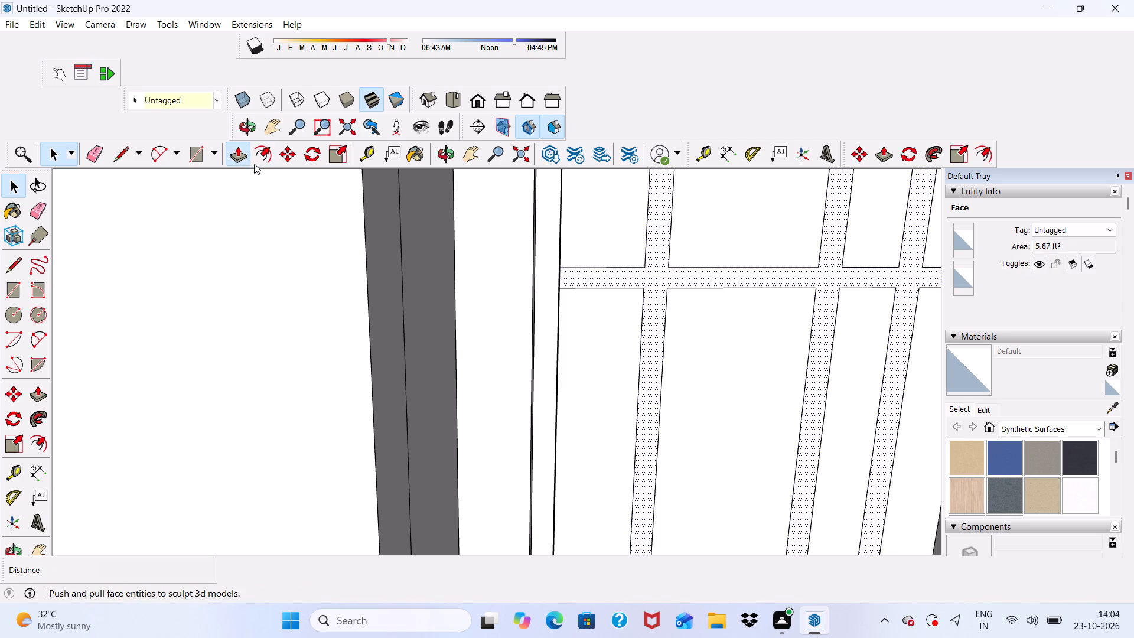
scroll(695, 323, "up", 4)
left_click(642, 277)
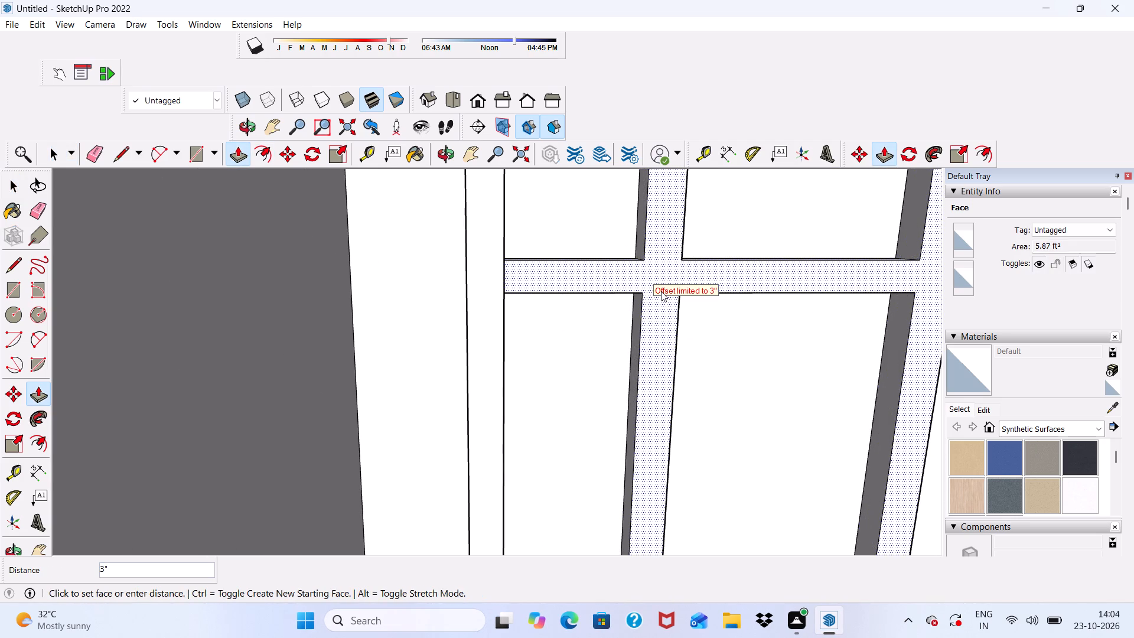
key("1")
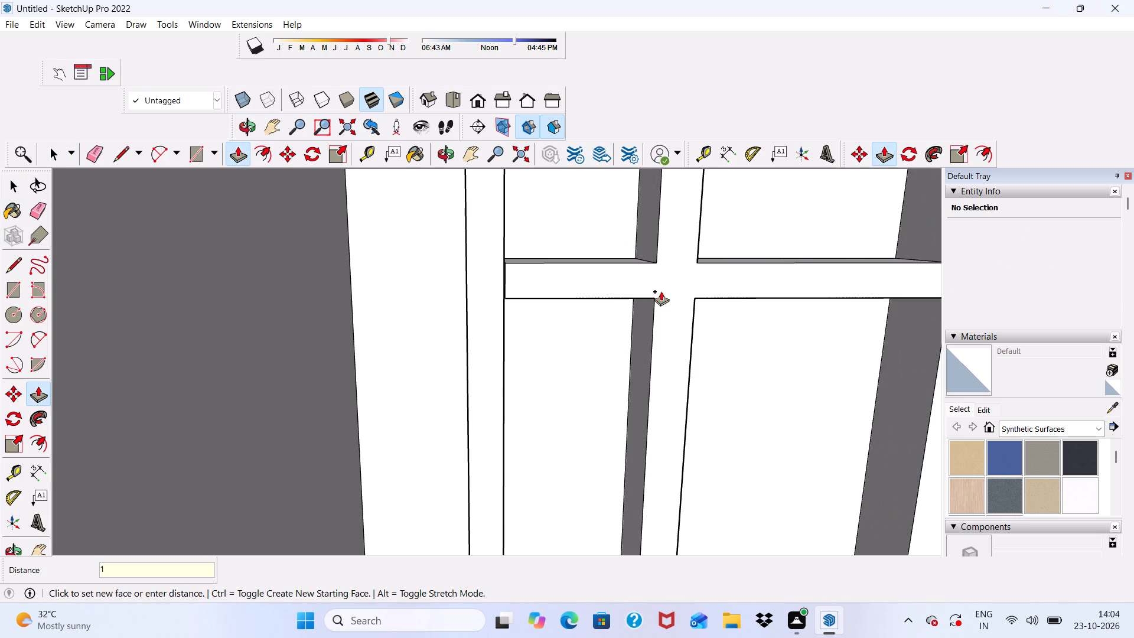
key("shift+quotedbl")
key("Return")
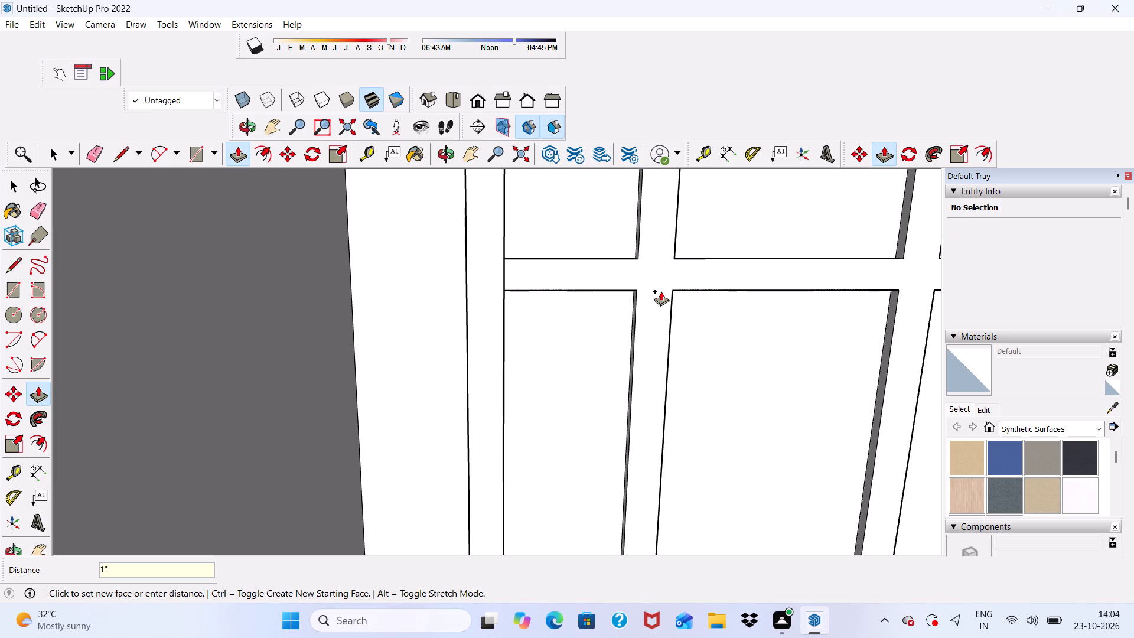
key("space")
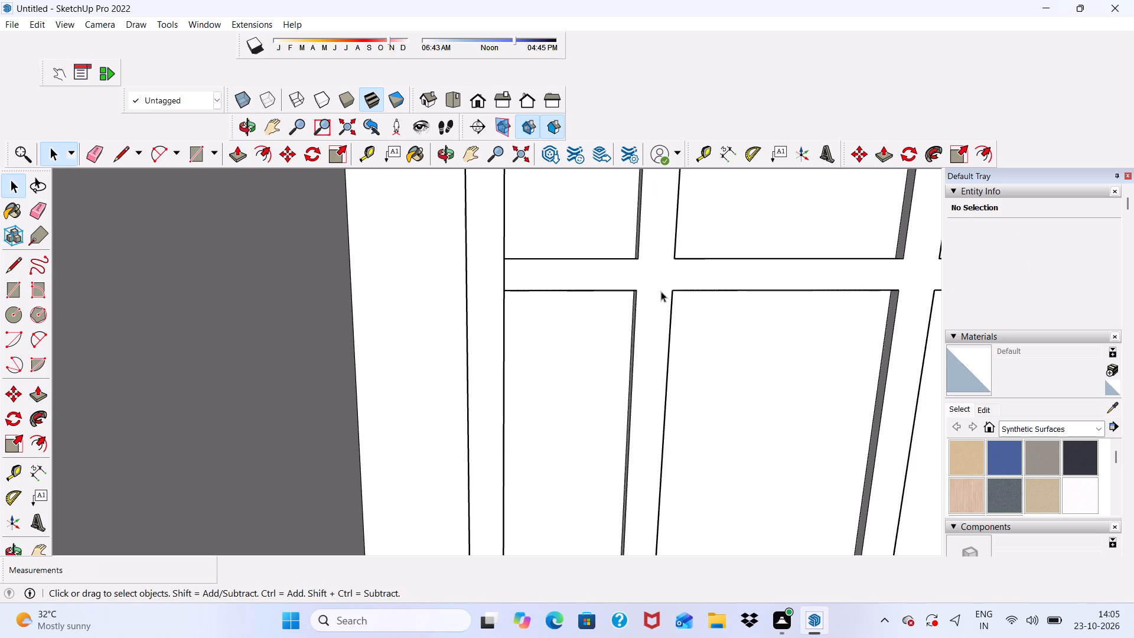
Erase the two leftover edges on the underside of the door frame's top above the leftmost vertical bar.
scroll(1133, 637, "up", 1)
scroll(1021, 550, "down", 7)
scroll(916, 429, "up", 1)
scroll(792, 440, "down", 4)
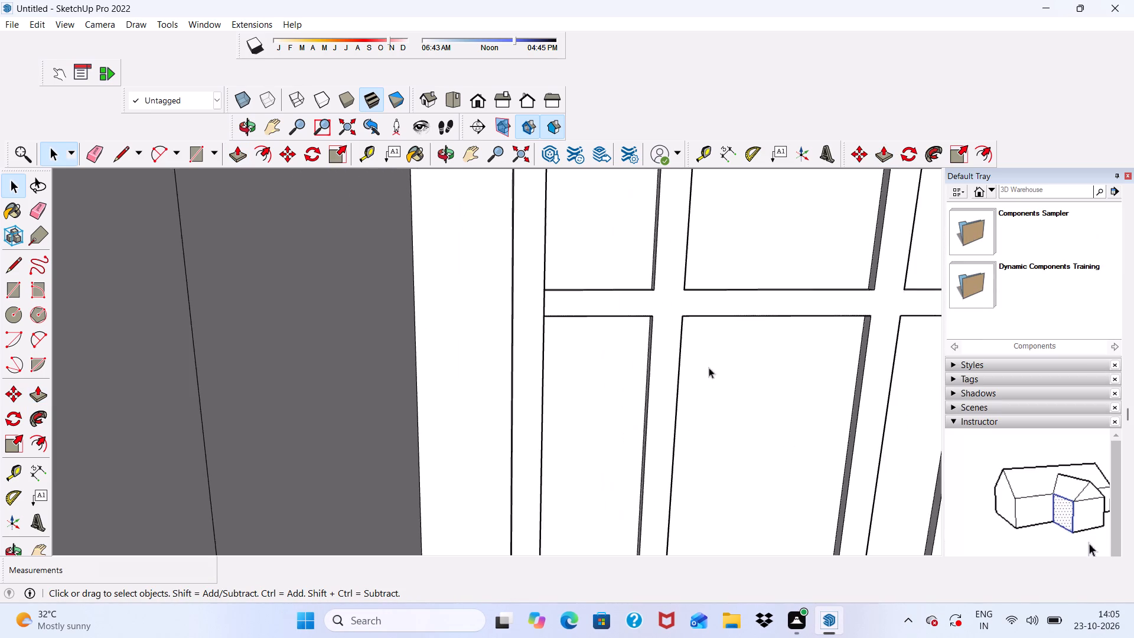
scroll(709, 367, "down", 7)
middle_click_drag(792, 360, 700, 233)
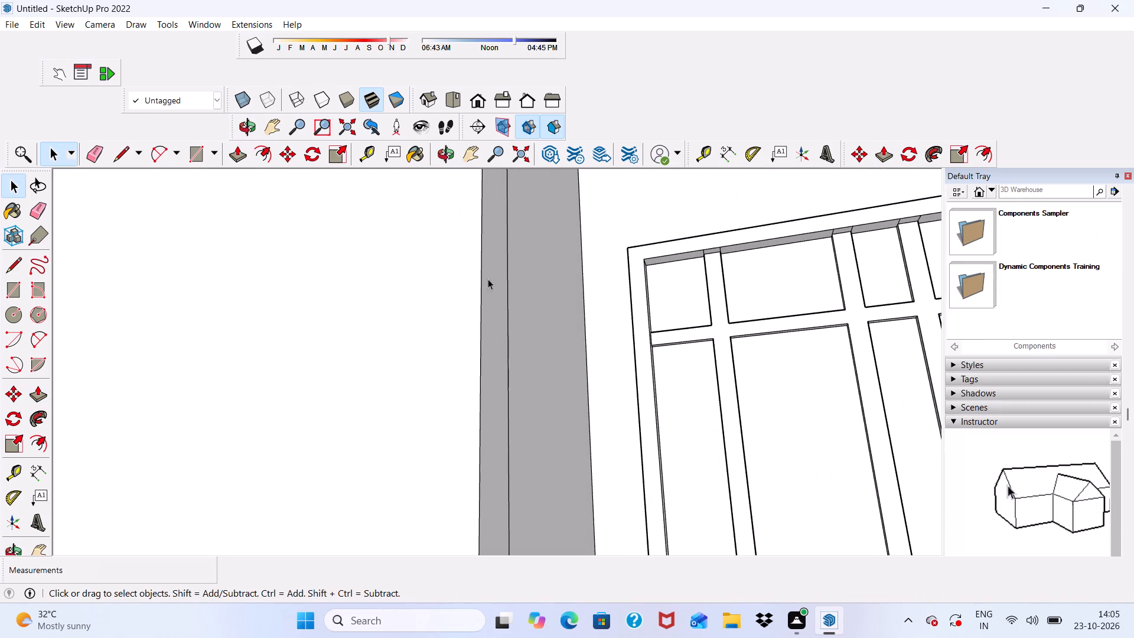
scroll(102, 158, "up", 1)
right_click(99, 155)
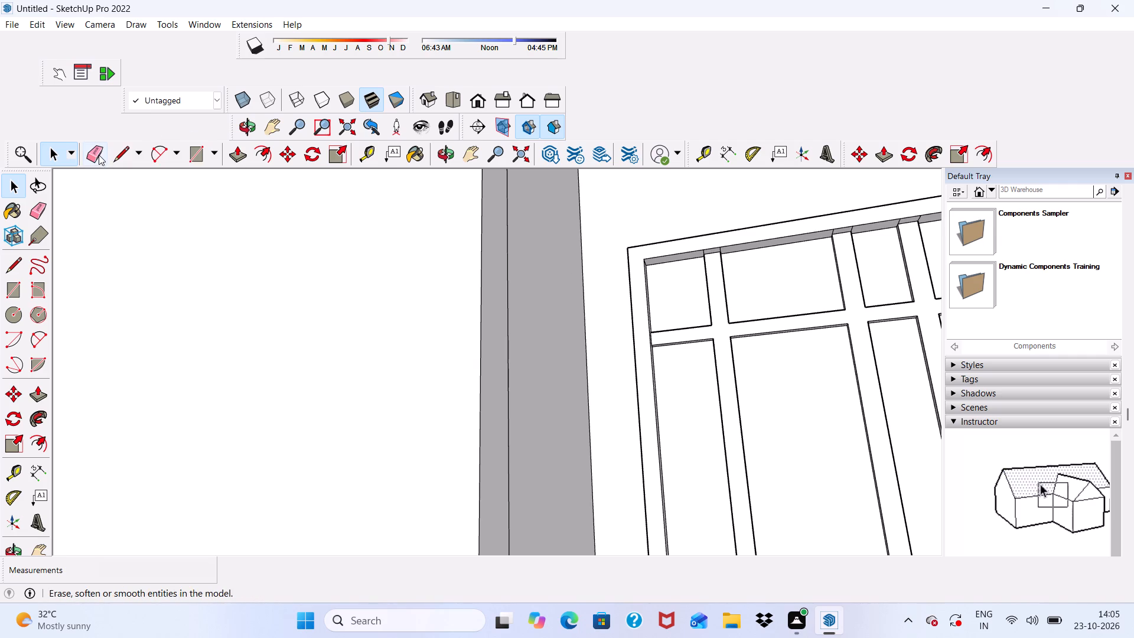
left_click(90, 152)
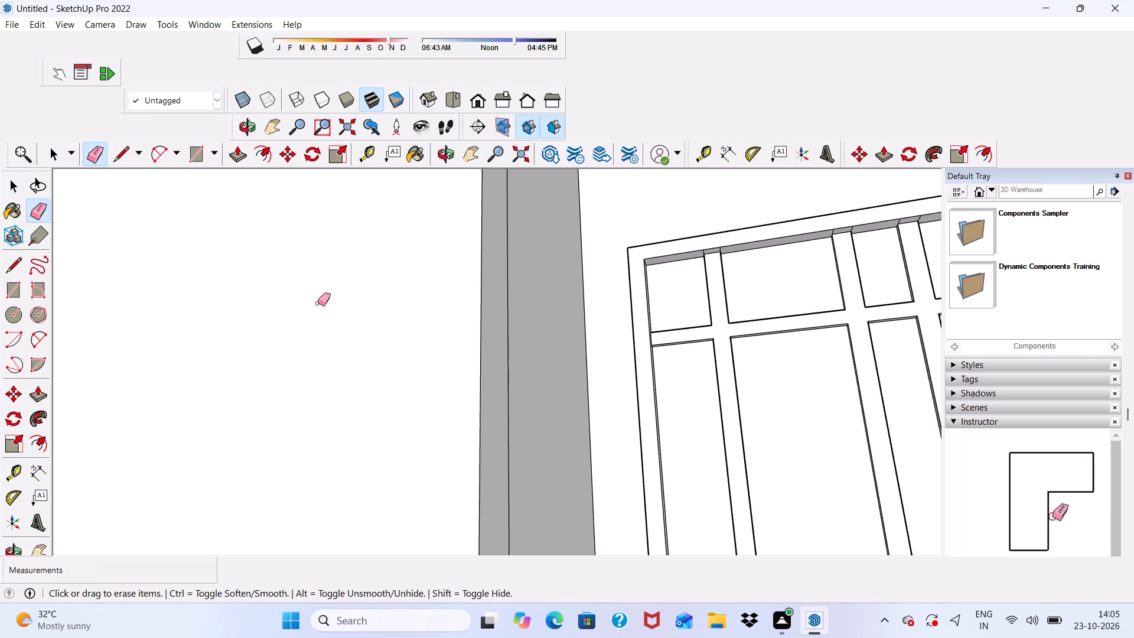
scroll(350, 325, "down", 5)
middle_click_drag(613, 294, 613, 216)
scroll(613, 216, "up", 5)
scroll(633, 351, "up", 13)
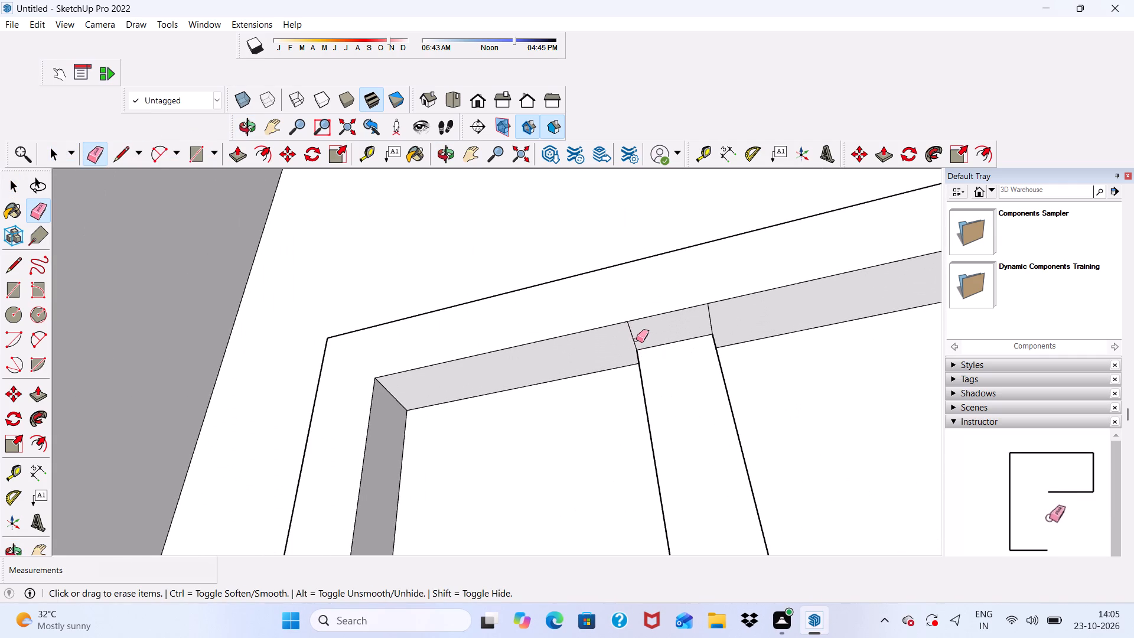
left_click_drag(636, 340, 627, 339)
left_click(710, 314)
scroll(545, 334, "down", 11)
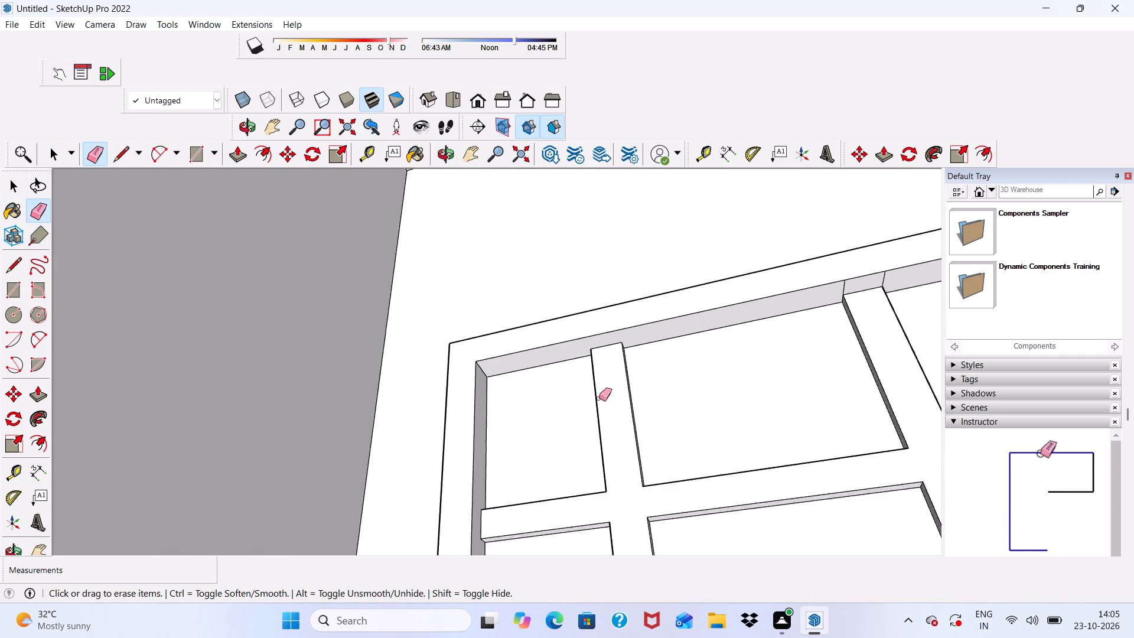
Erase the leftover edges on the underside of the door frame's top above the middle and rightmost vertical bars.
scroll(599, 398, "down", 2)
scroll(790, 343, "up", 11)
left_click_drag(771, 284, 747, 292)
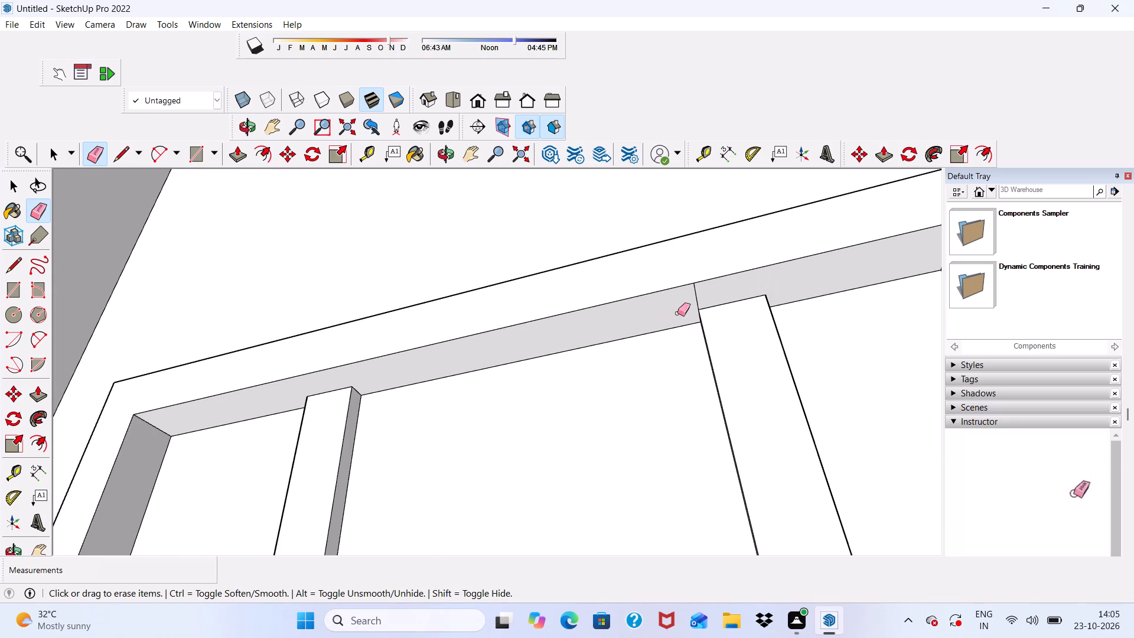
left_click_drag(696, 296, 691, 298)
scroll(617, 308, "down", 12)
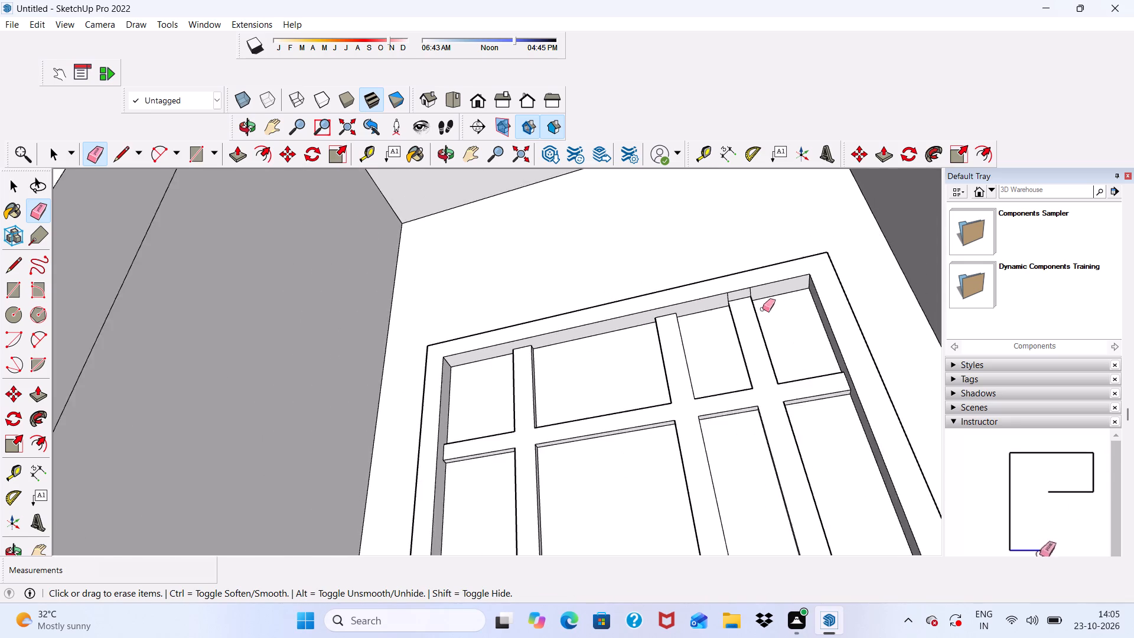
scroll(765, 297, "up", 7)
scroll(764, 289, "down", 2)
scroll(723, 294, "up", 10)
left_click_drag(679, 297, 669, 298)
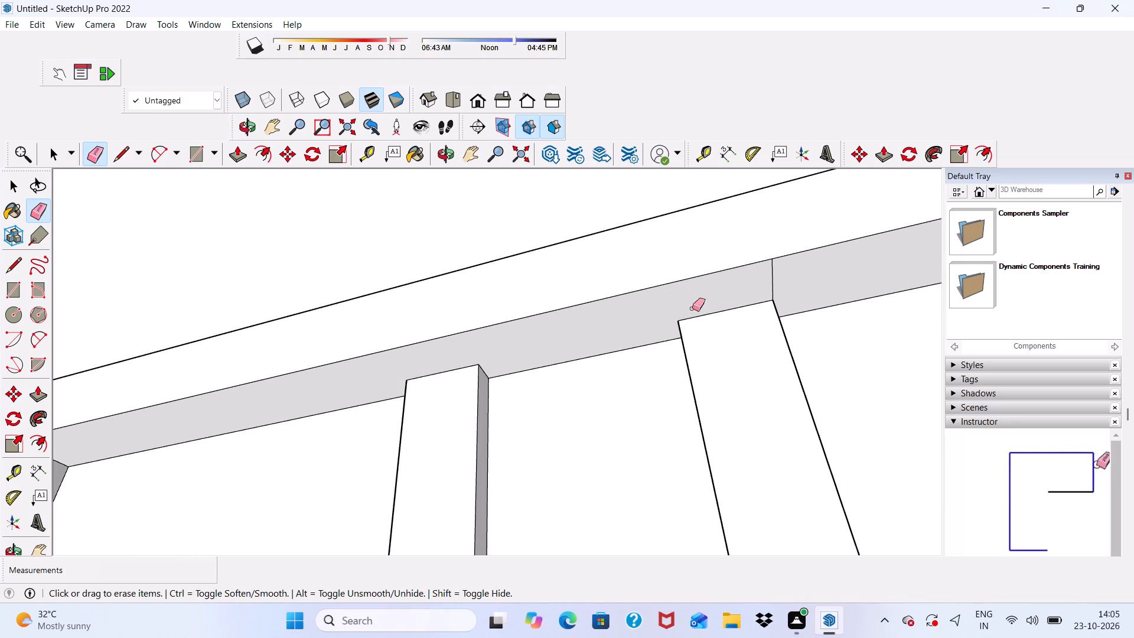
left_click(769, 280)
left_click_drag(770, 278, 777, 276)
Examine the finished upper-storey door and the villa's whole front elevation from several angles and distances.
scroll(751, 265, "down", 19)
middle_click_drag(771, 309, 765, 448)
scroll(765, 481, "down", 1)
scroll(760, 457, "up", 1)
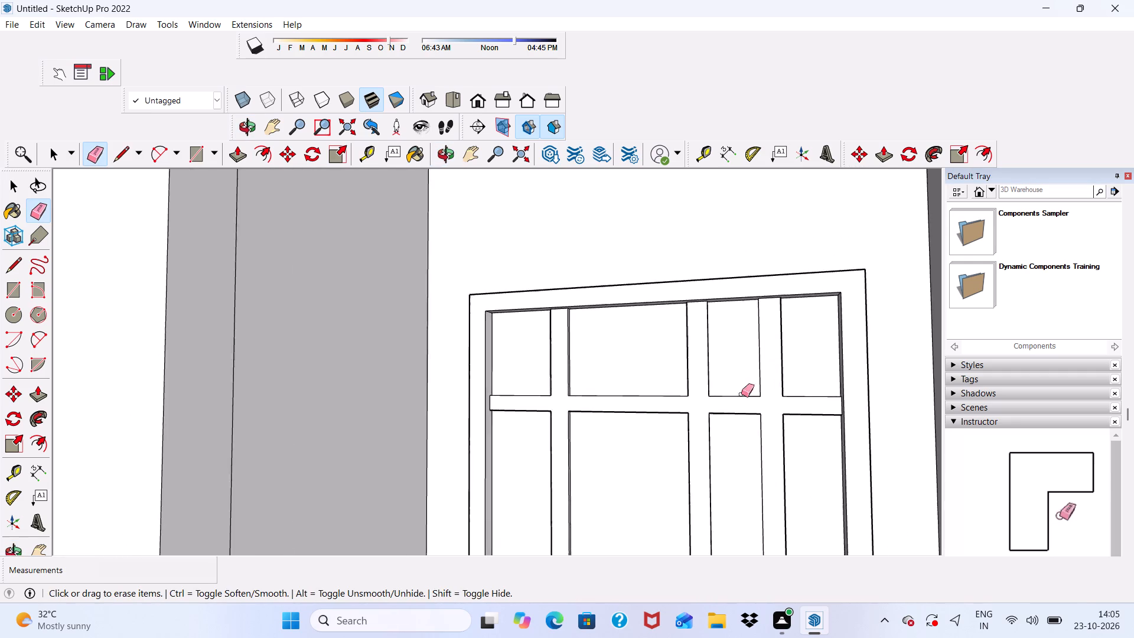
scroll(703, 300, "down", 15)
middle_click_drag(738, 355, 789, 373)
key("space")
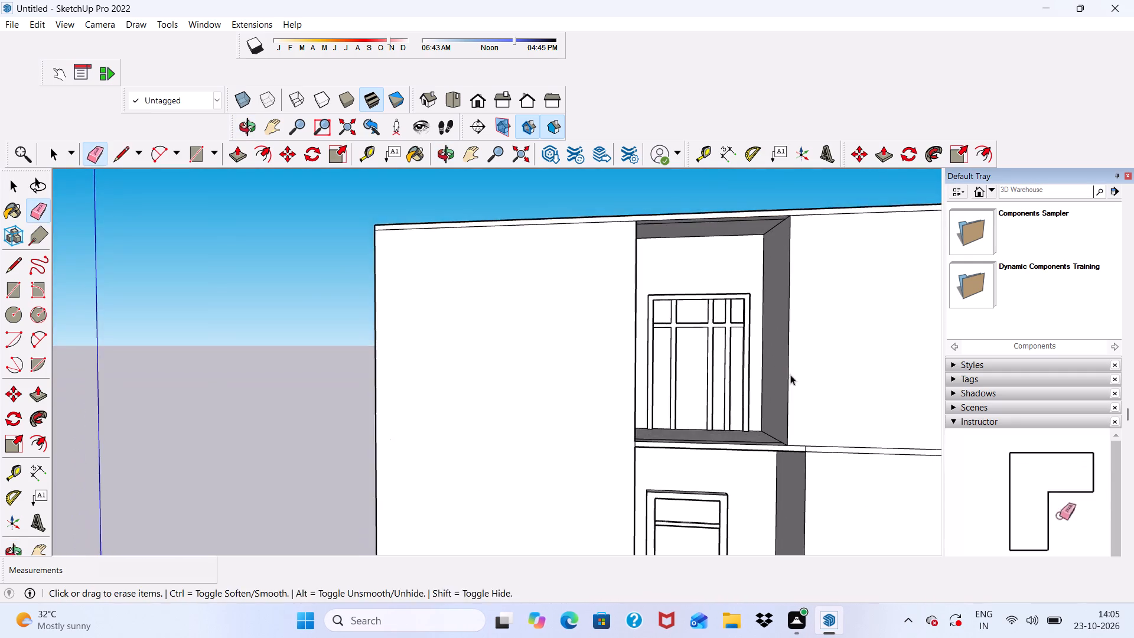
scroll(716, 332, "up", 7)
scroll(680, 277, "down", 7)
scroll(687, 292, "up", 1)
middle_click_drag(688, 294, 742, 271)
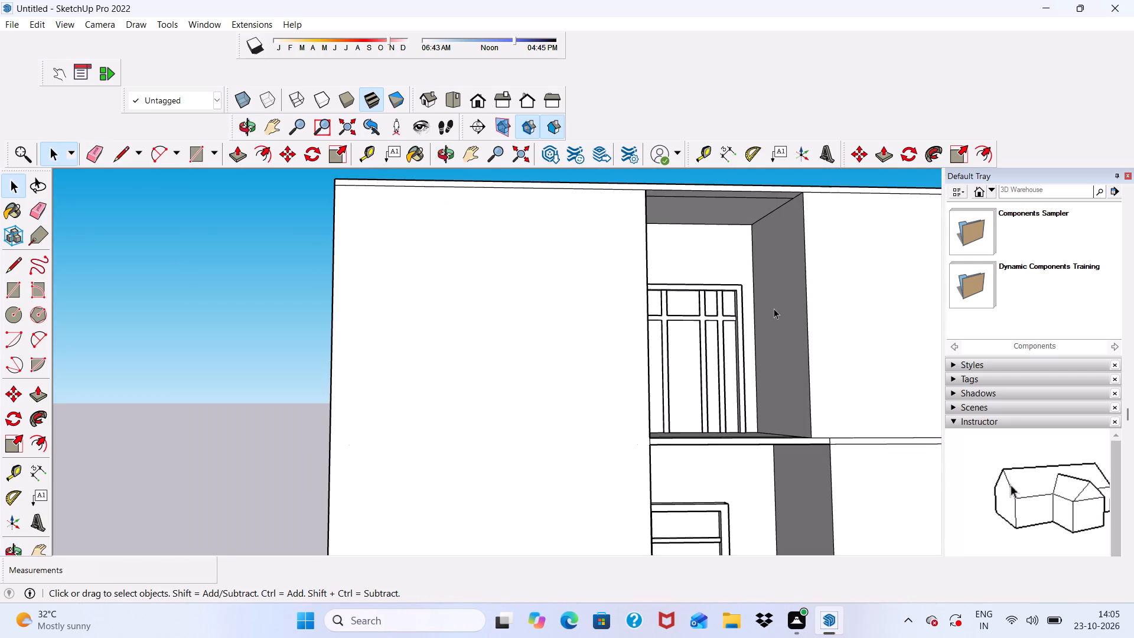
scroll(773, 311, "down", 1)
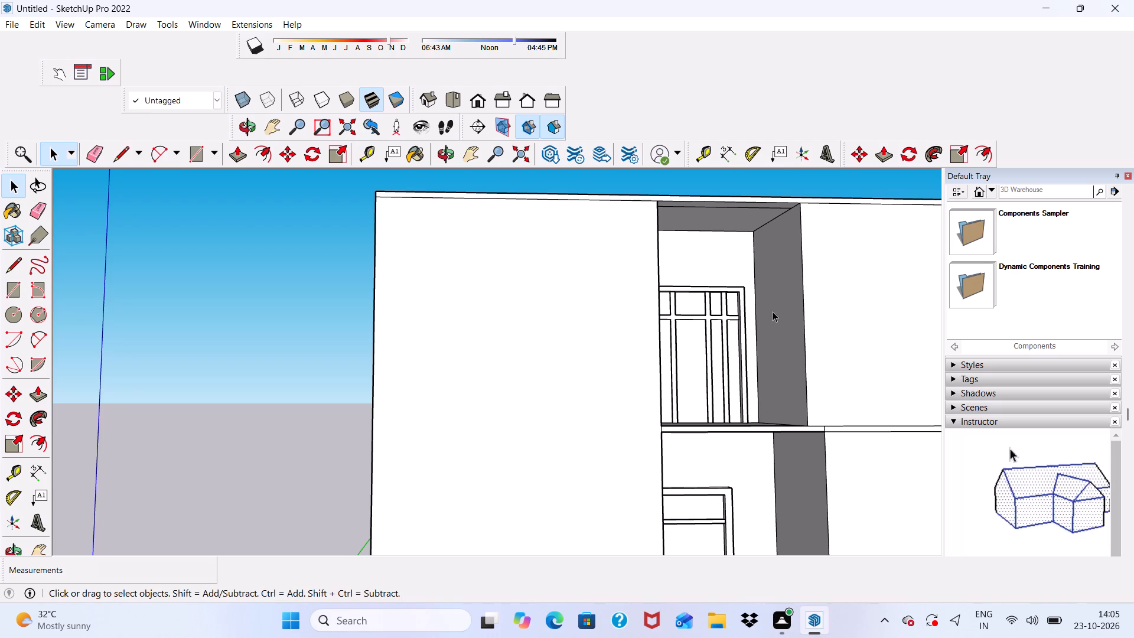
scroll(869, 327, "down", 4)
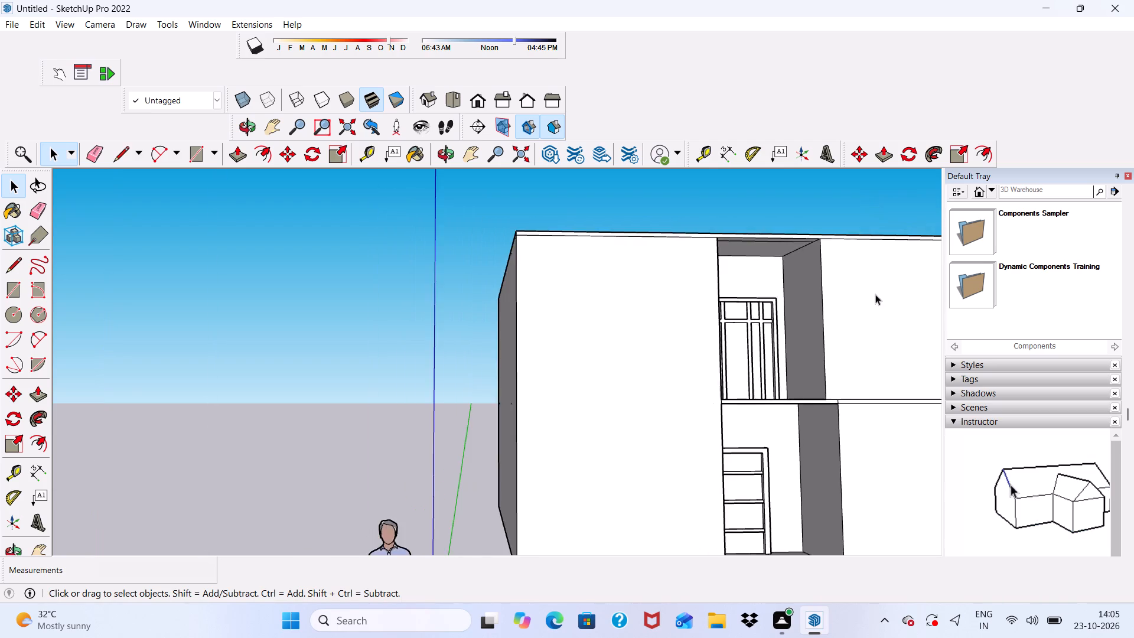
scroll(875, 294, "down", 14)
scroll(860, 301, "up", 5)
scroll(823, 346, "up", 4)
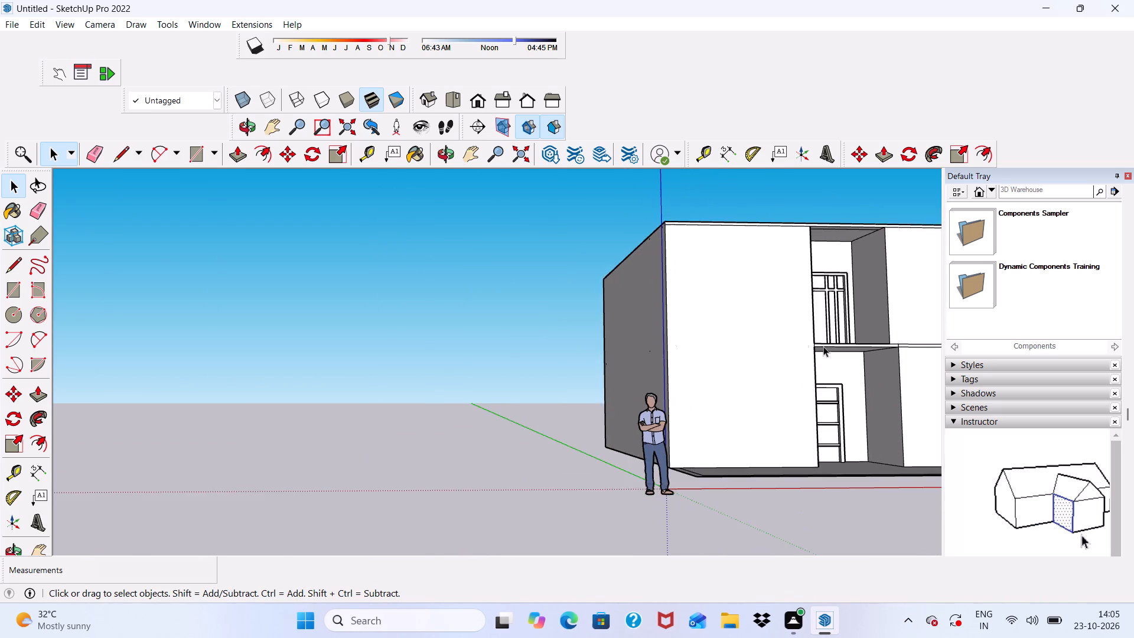
middle_click_drag(823, 346, 764, 367)
scroll(754, 364, "up", 1)
scroll(711, 340, "down", 11)
scroll(725, 309, "up", 4)
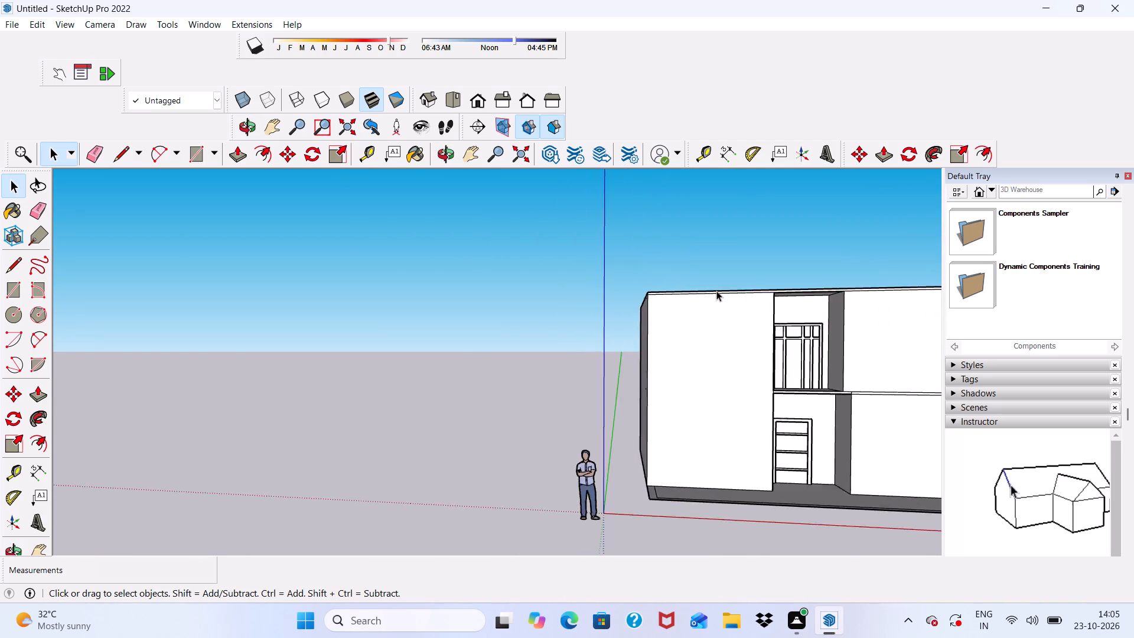
scroll(716, 291, "up", 8)
scroll(531, 329, "down", 6)
middle_click_drag(506, 360, 558, 356)
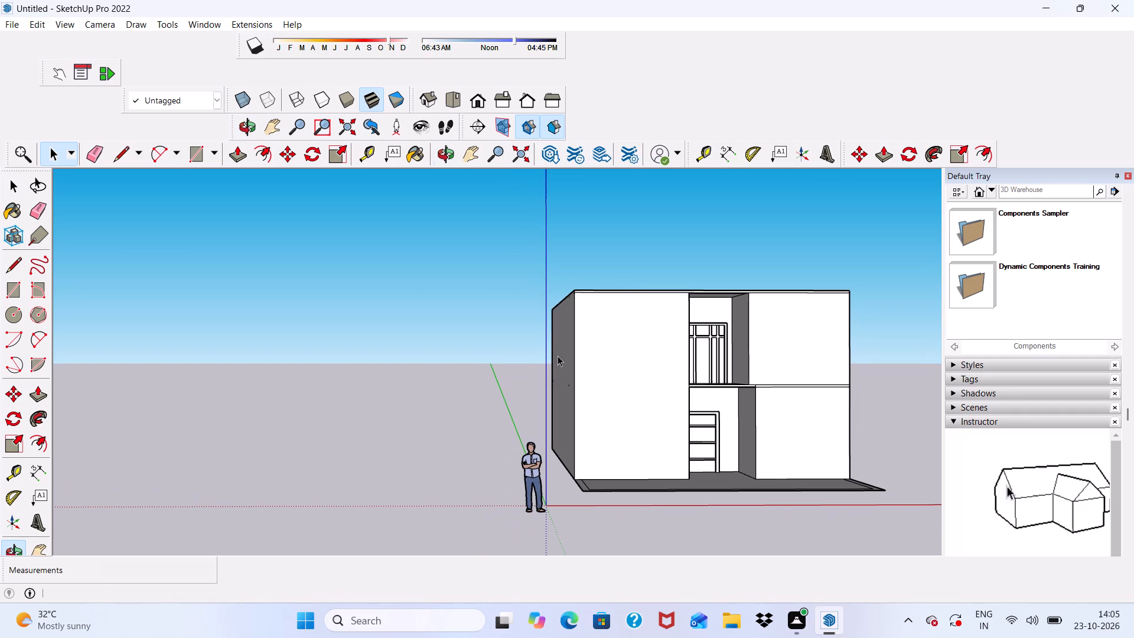
scroll(641, 245, "up", 3)
scroll(641, 245, "down", 5)
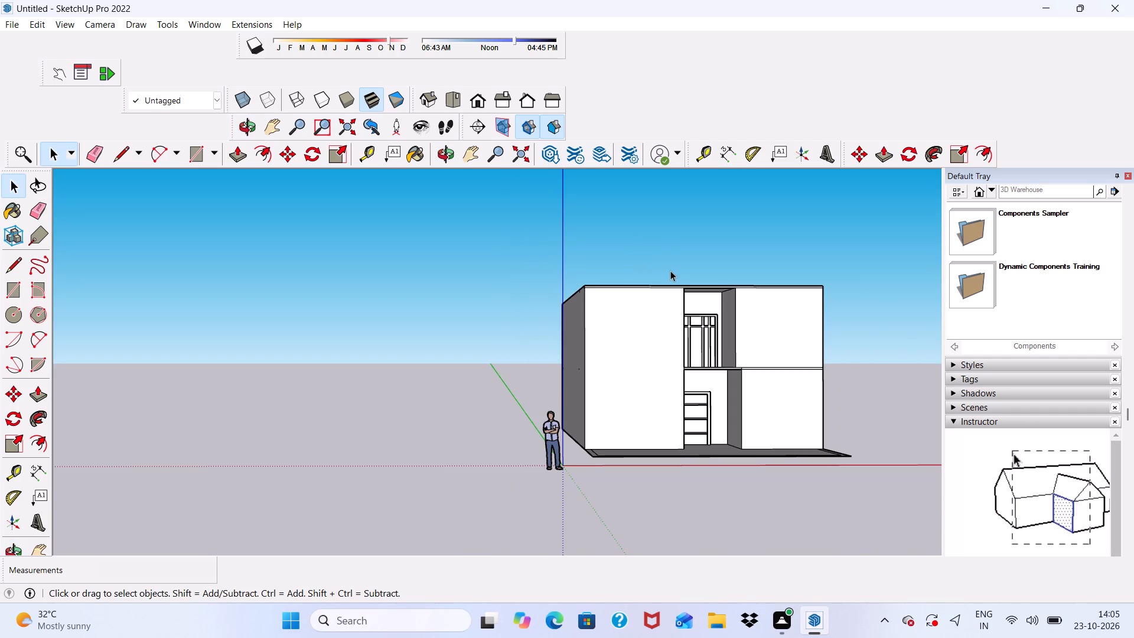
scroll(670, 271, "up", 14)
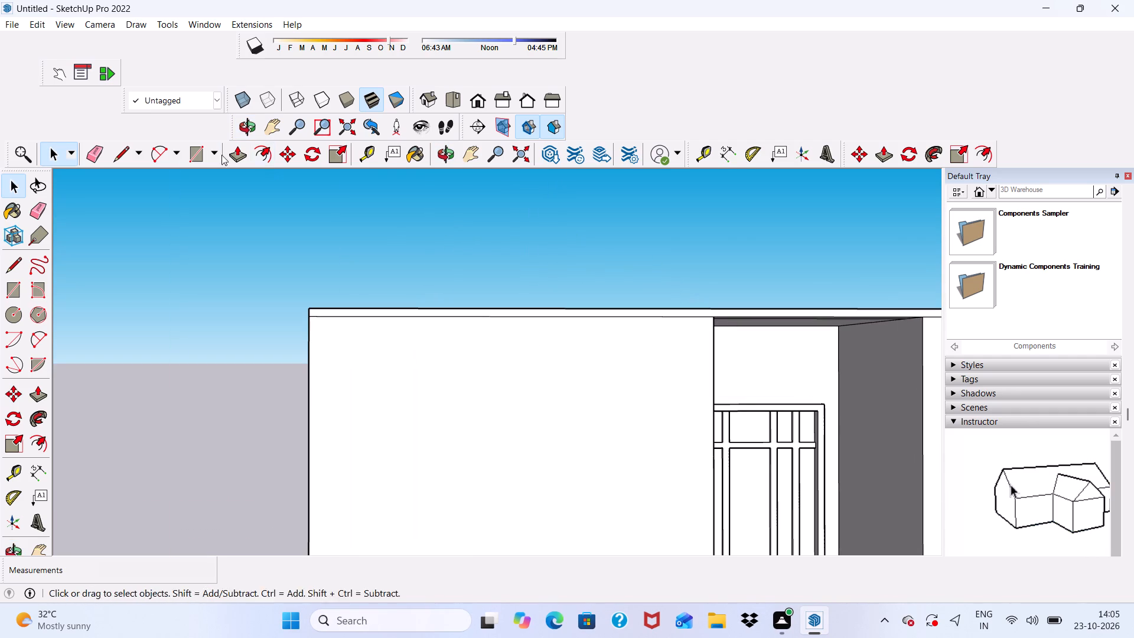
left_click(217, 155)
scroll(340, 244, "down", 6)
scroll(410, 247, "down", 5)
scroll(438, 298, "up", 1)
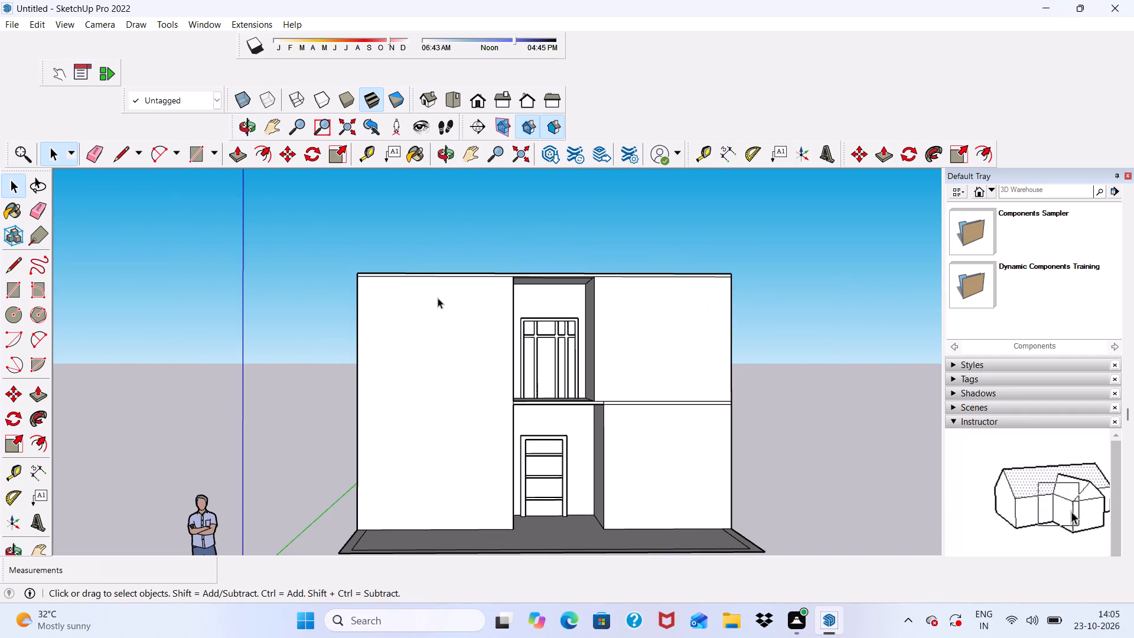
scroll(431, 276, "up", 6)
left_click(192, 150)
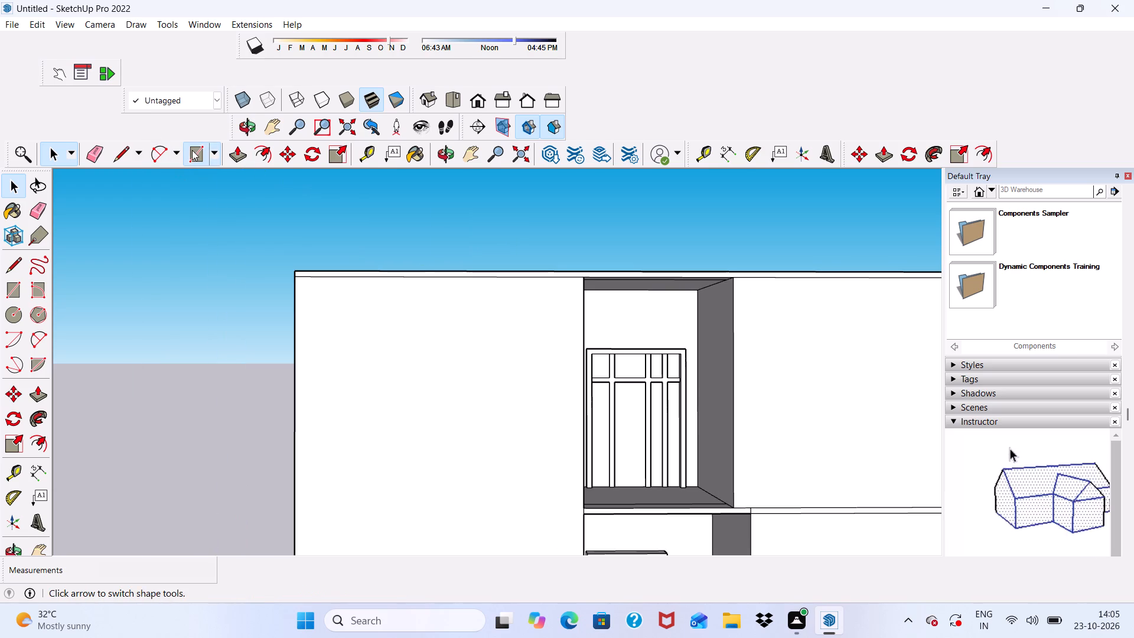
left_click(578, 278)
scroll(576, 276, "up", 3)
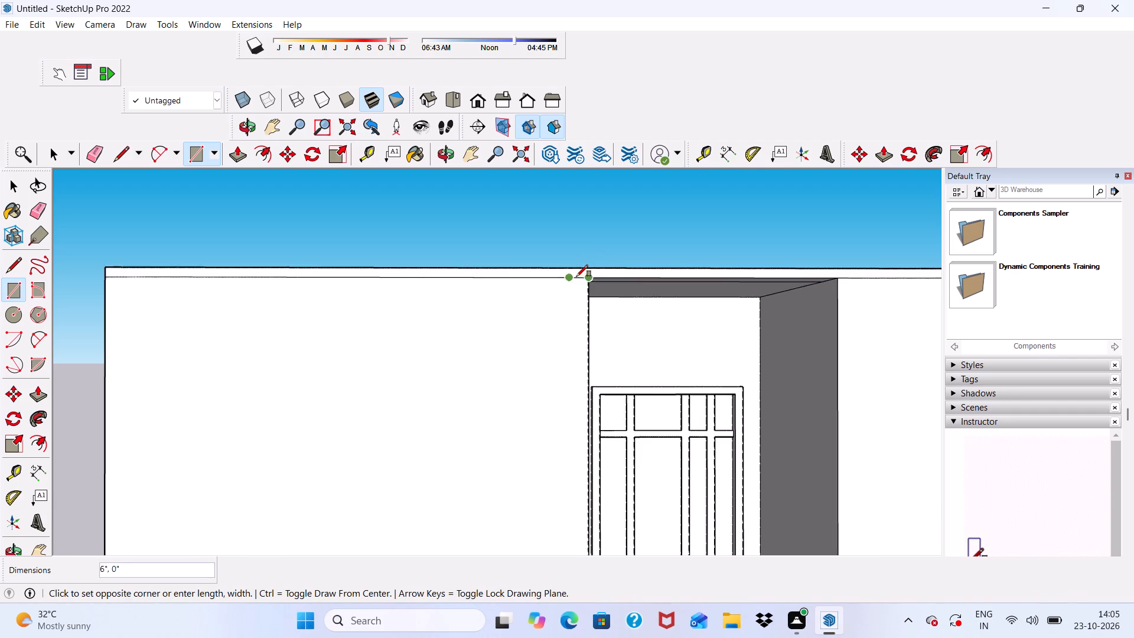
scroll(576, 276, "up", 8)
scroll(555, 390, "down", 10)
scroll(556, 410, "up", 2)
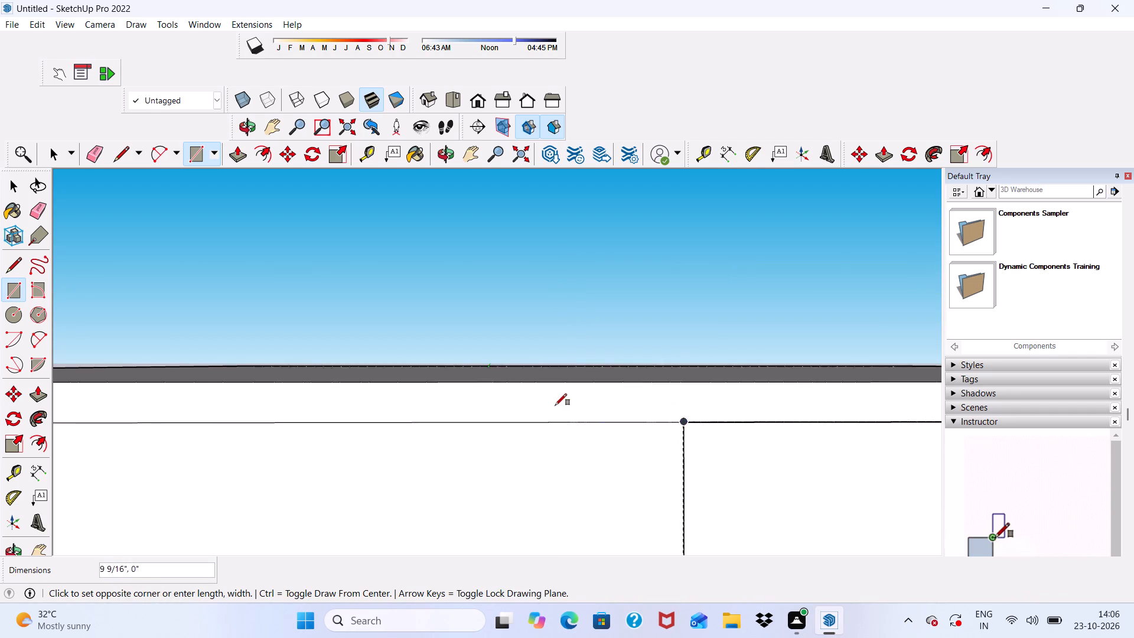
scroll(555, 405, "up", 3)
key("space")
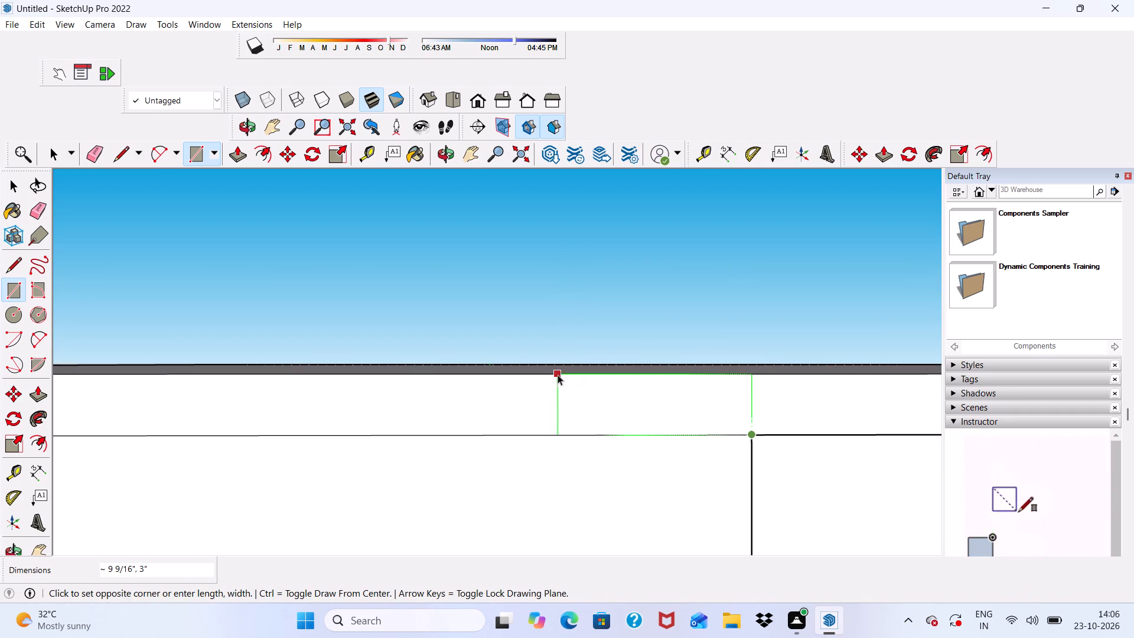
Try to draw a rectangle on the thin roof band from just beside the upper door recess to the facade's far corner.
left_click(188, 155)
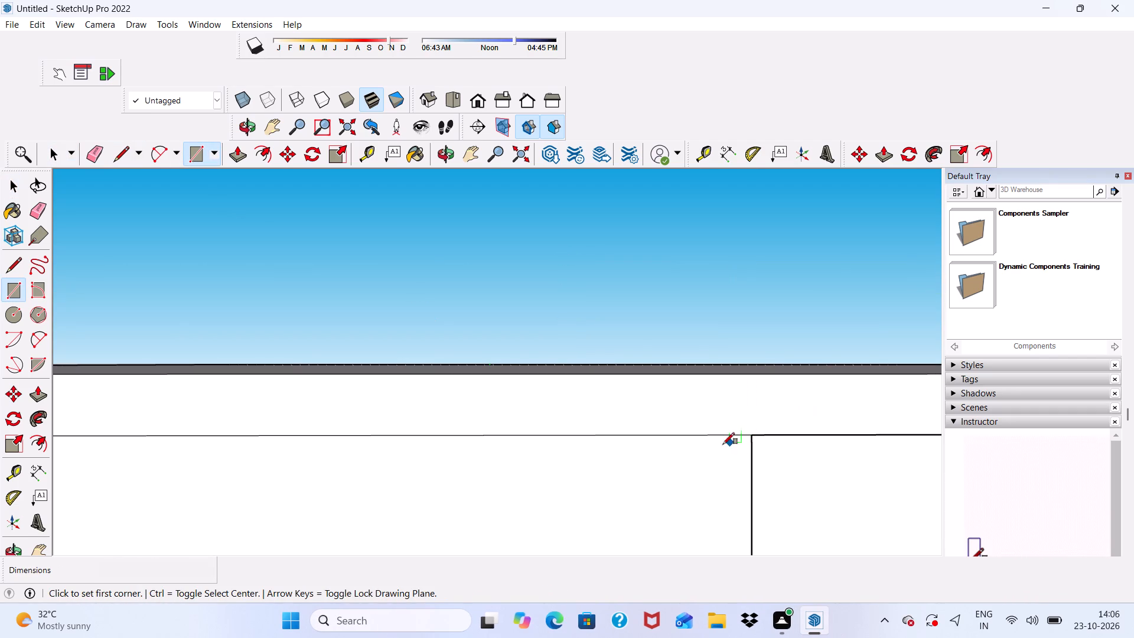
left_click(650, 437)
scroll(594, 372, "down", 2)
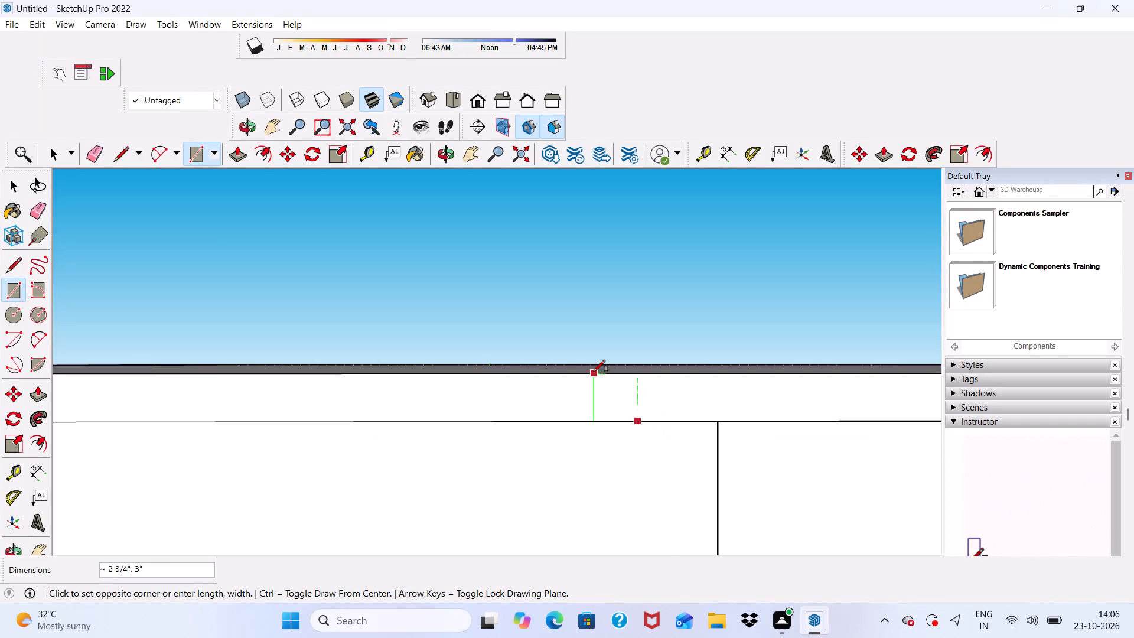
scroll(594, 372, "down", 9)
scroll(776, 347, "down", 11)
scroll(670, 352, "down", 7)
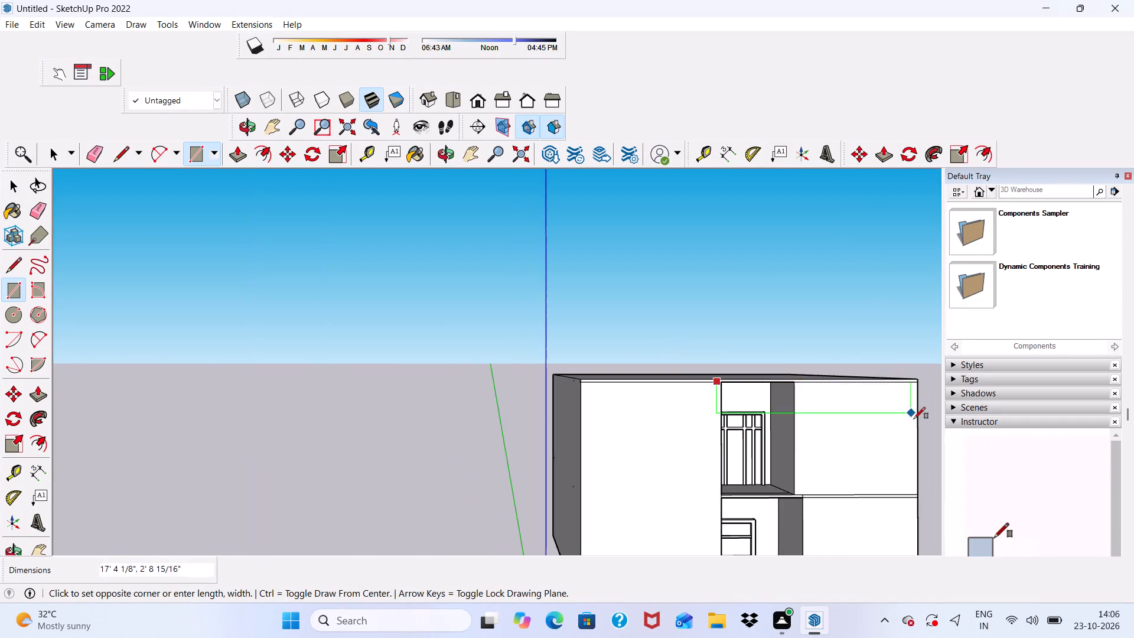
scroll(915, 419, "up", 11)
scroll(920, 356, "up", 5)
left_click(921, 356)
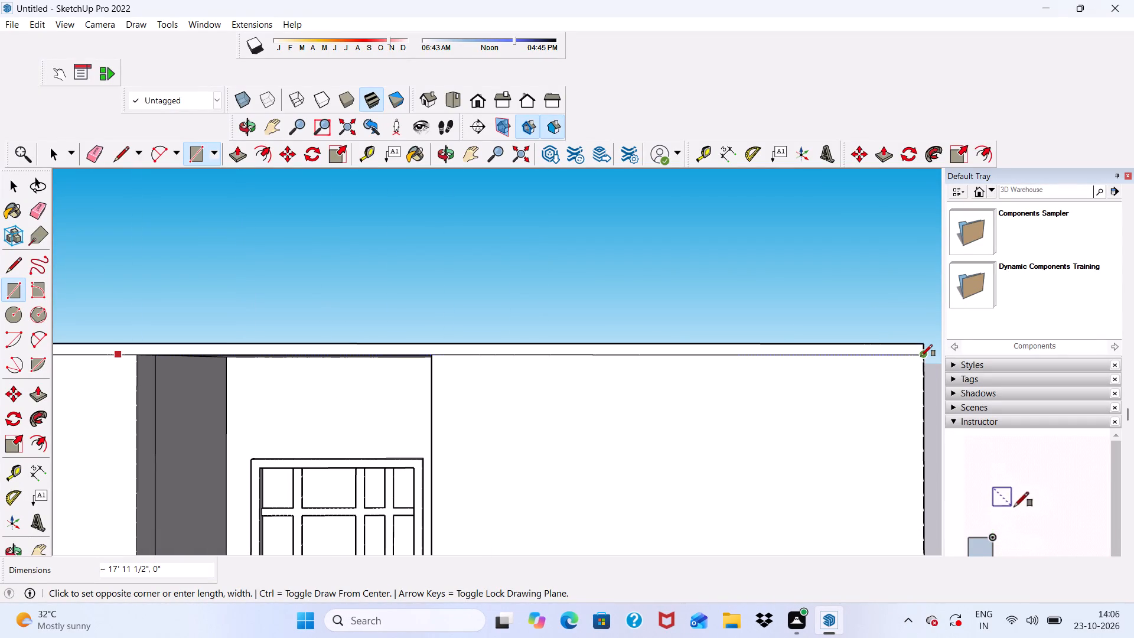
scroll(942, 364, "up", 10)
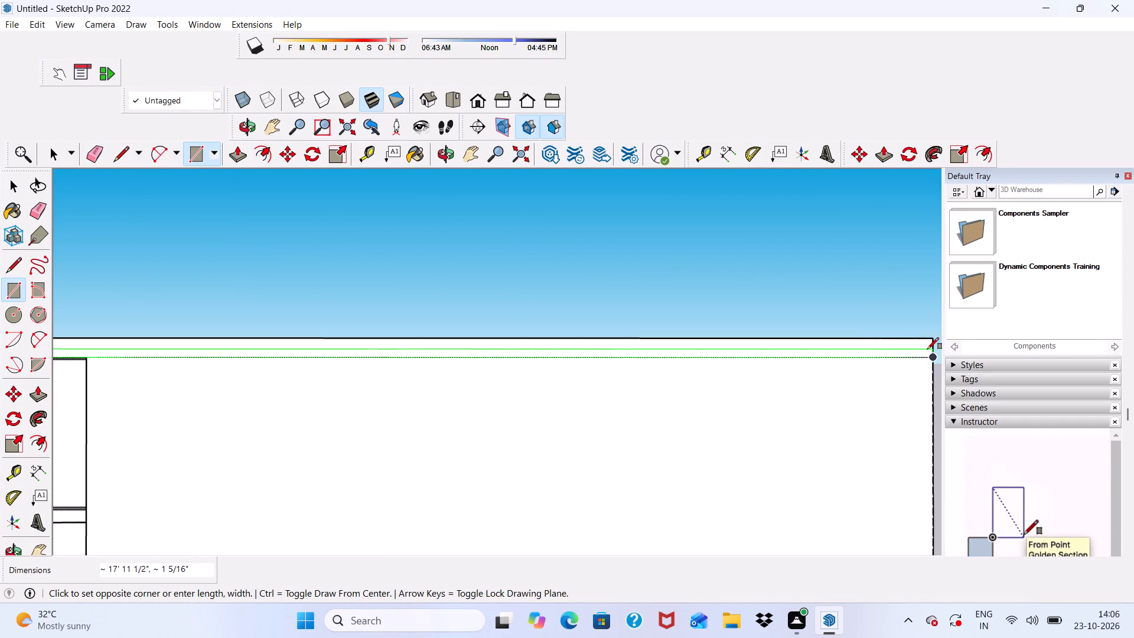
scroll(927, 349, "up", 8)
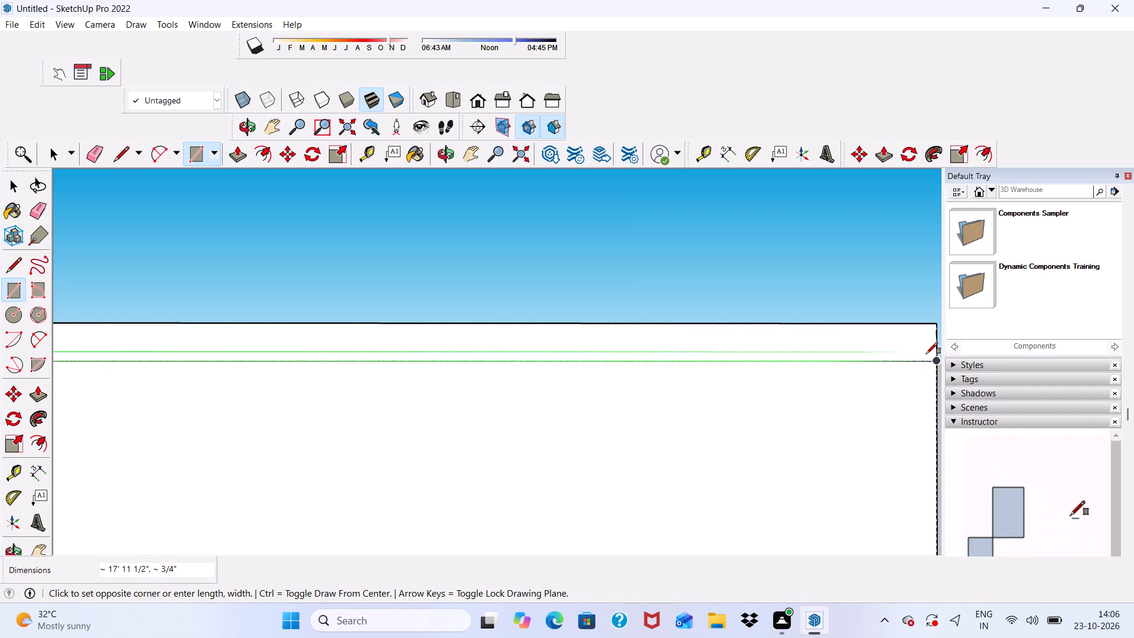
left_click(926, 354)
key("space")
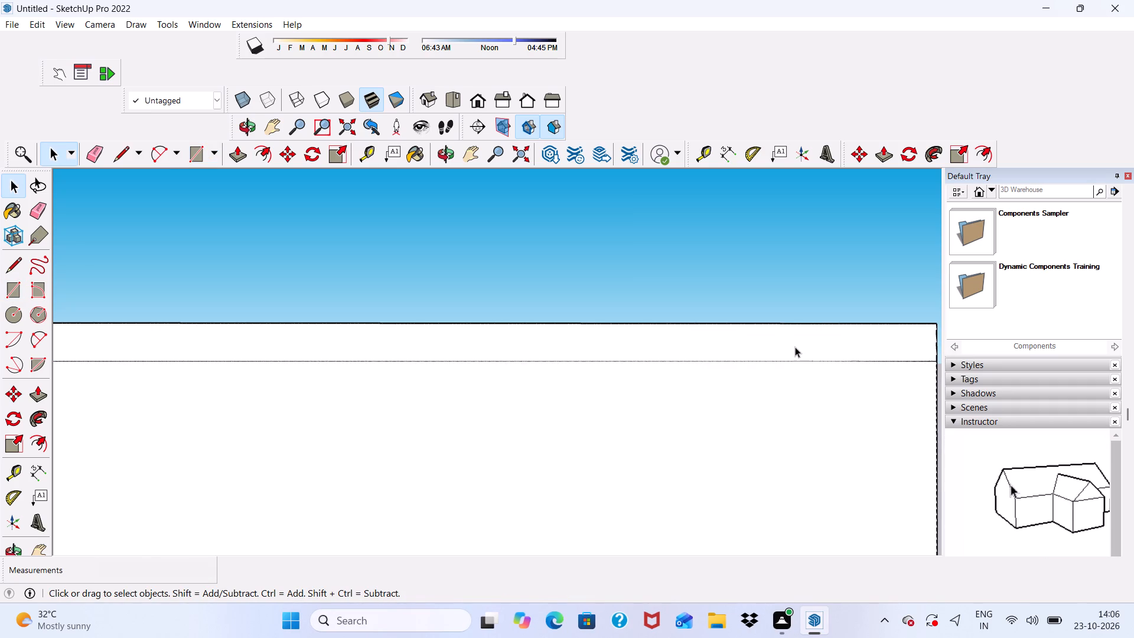
Draw a short vertical line across the thin roof band just left of the upper door recess, splitting the band in two.
left_click(795, 347)
scroll(794, 349, "down", 19)
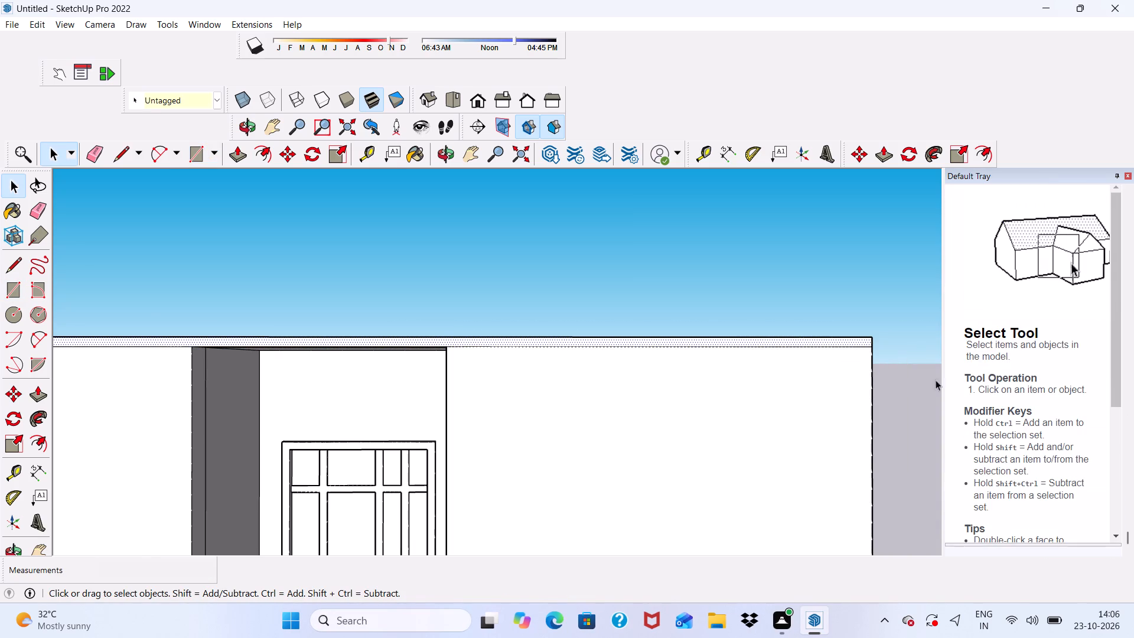
scroll(825, 361, "down", 11)
scroll(694, 424, "up", 6)
scroll(691, 329, "down", 7)
scroll(1006, 476, "down", 4)
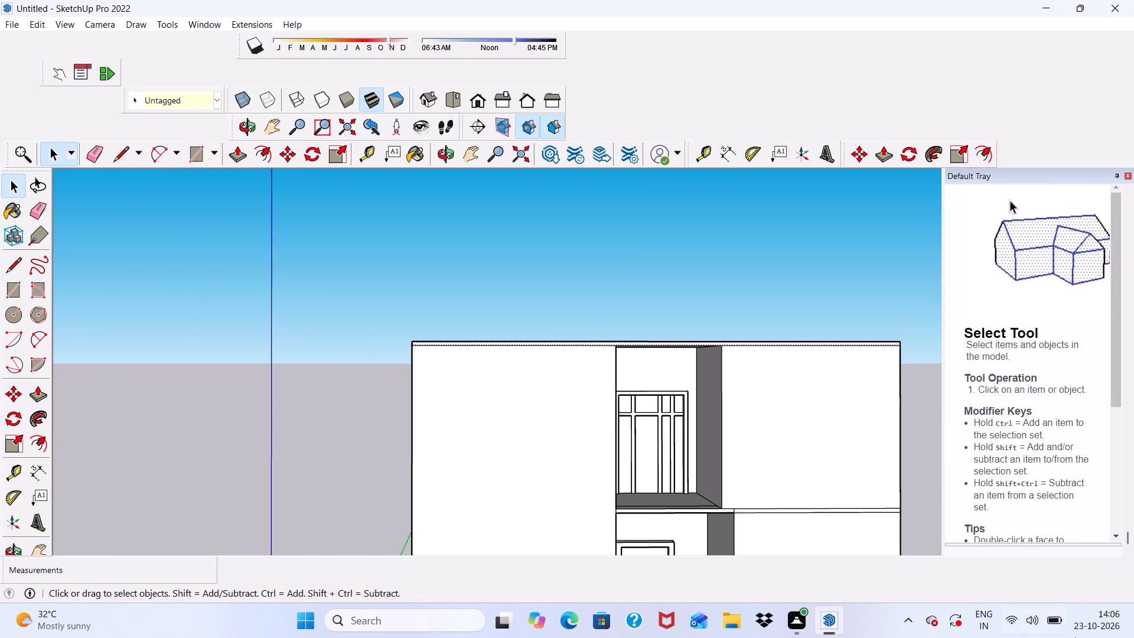
scroll(1075, 637, "down", 1)
scroll(863, 272, "up", 2)
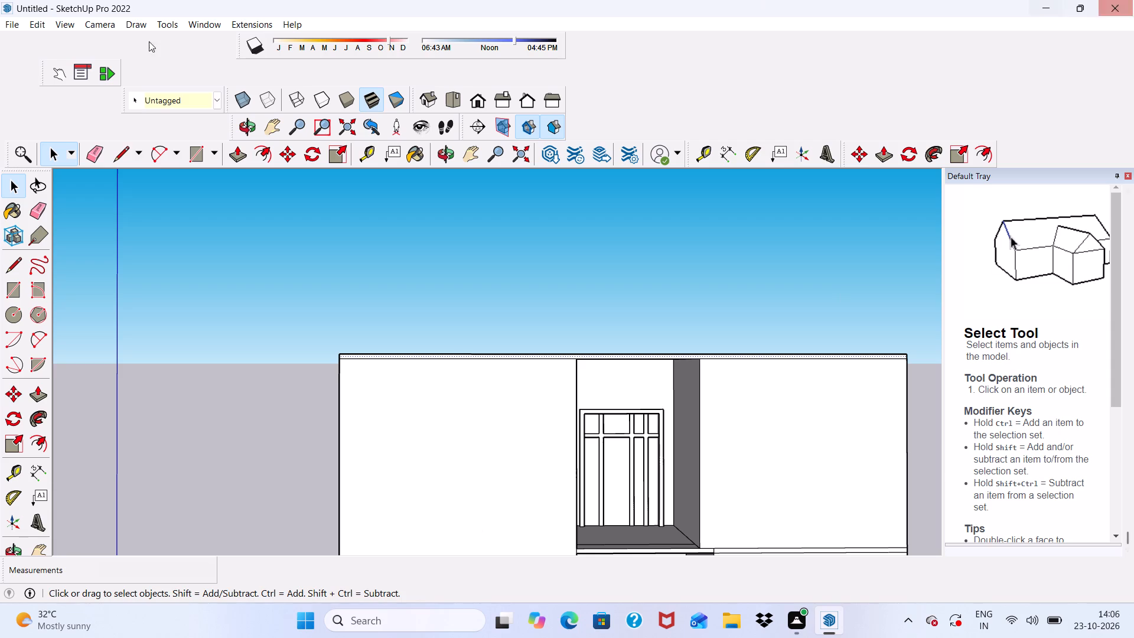
left_click(115, 156)
scroll(543, 383, "up", 14)
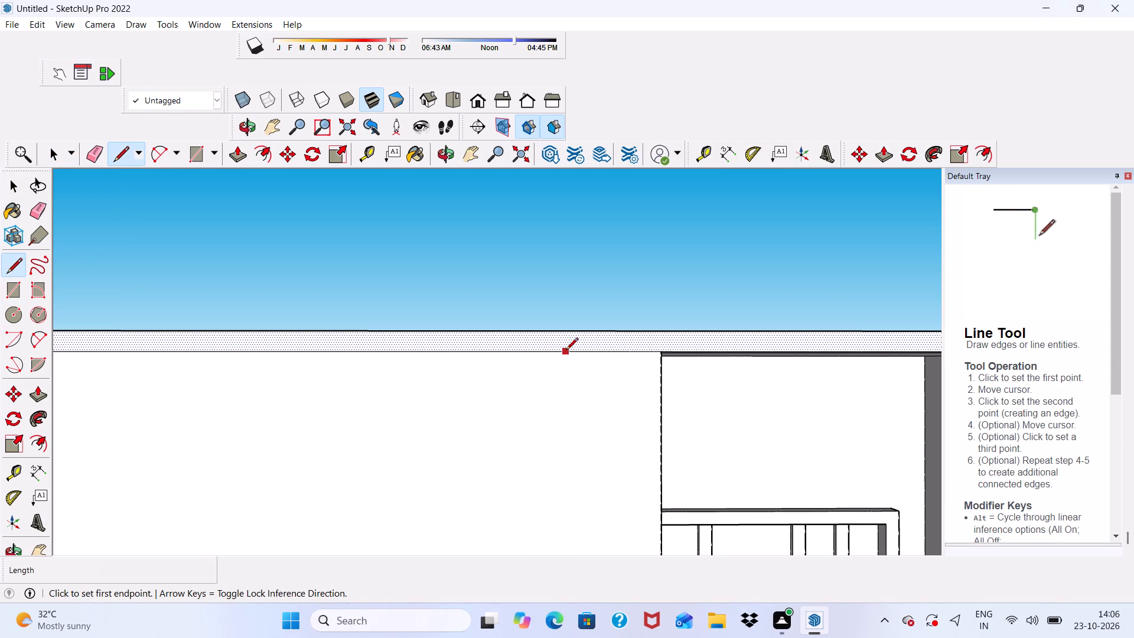
left_click(568, 351)
left_click(565, 331)
scroll(483, 383, "down", 5)
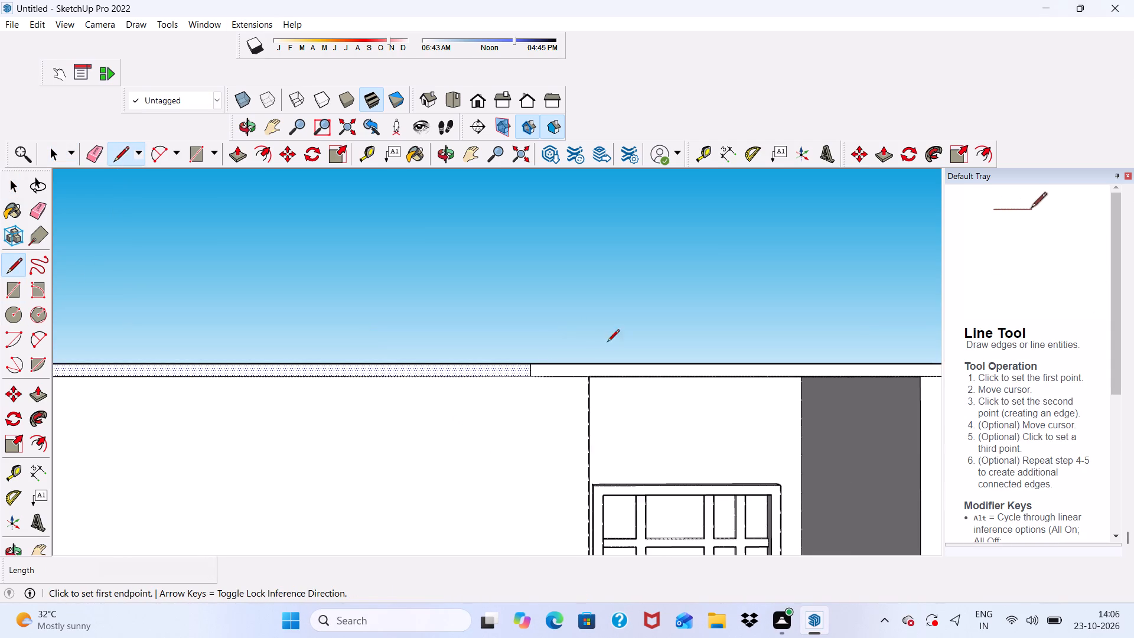
Push/Pull the roof band section over the door recess and right-hand wall outward 1'.
scroll(589, 356, "down", 4)
scroll(126, 417, "down", 5)
scroll(775, 389, "up", 10)
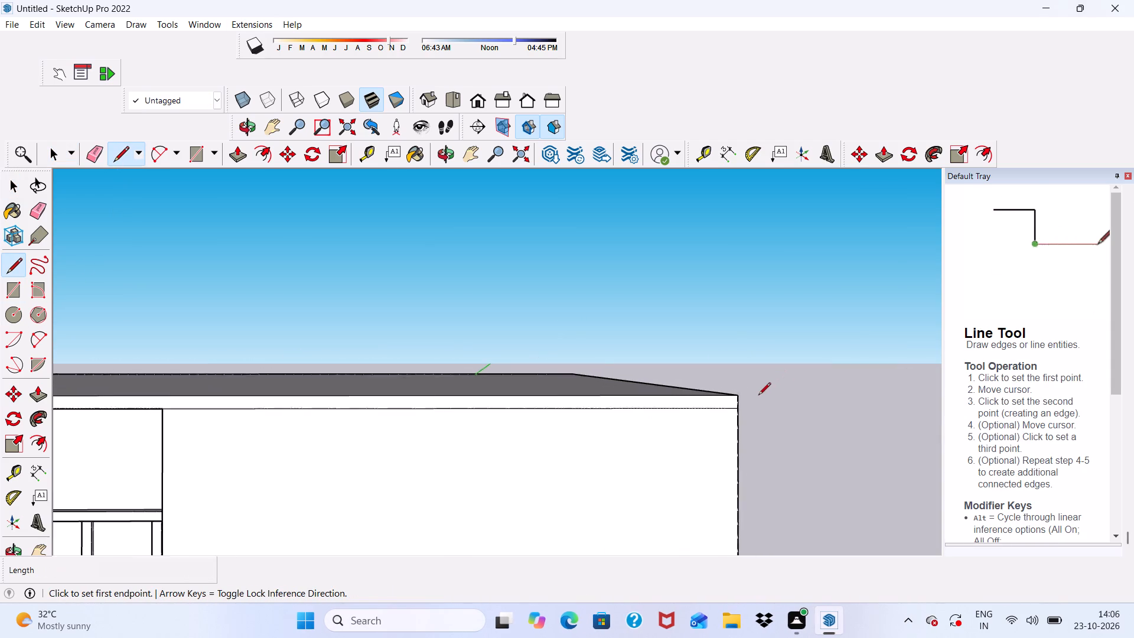
key("space")
scroll(595, 383, "up", 2)
left_click(570, 415)
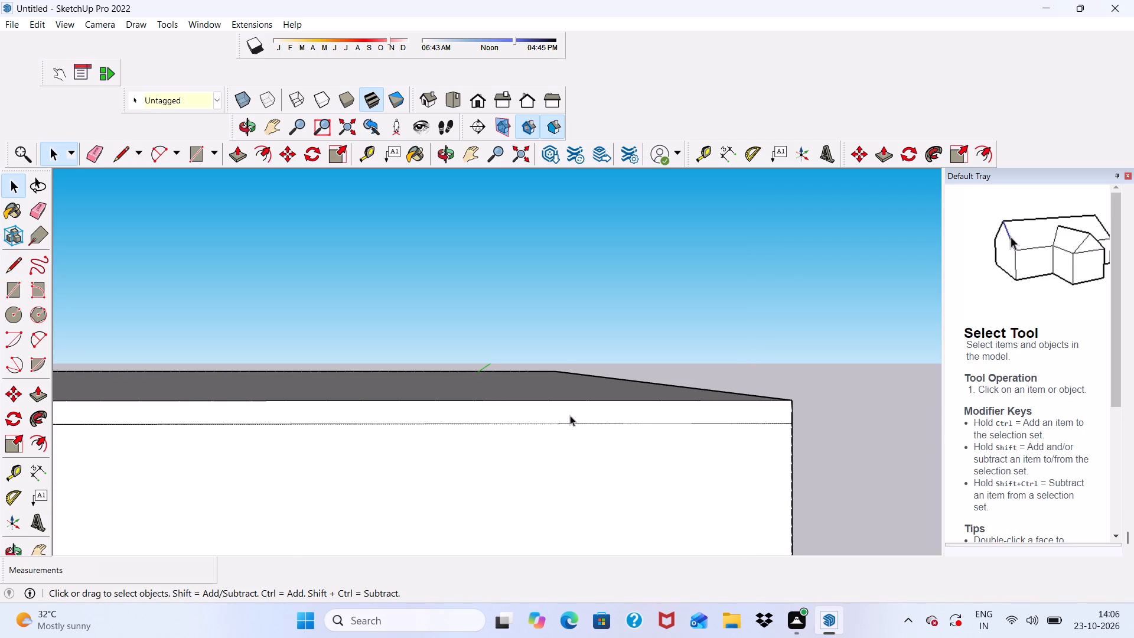
left_click(227, 151)
scroll(340, 479, "down", 1)
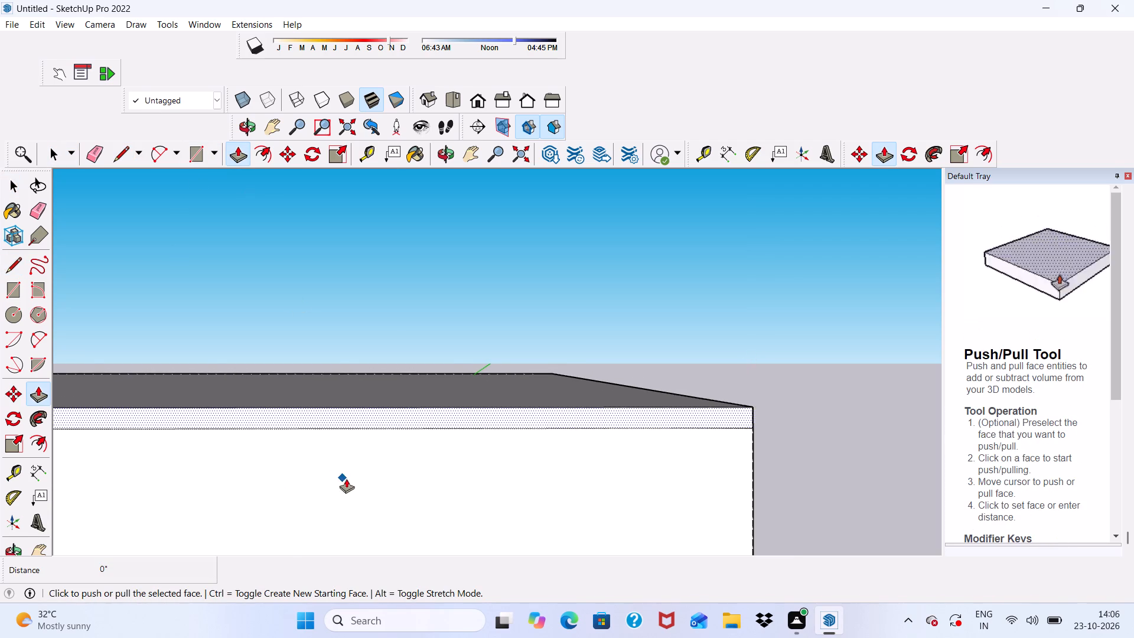
scroll(369, 405, "up", 1)
left_click(370, 416)
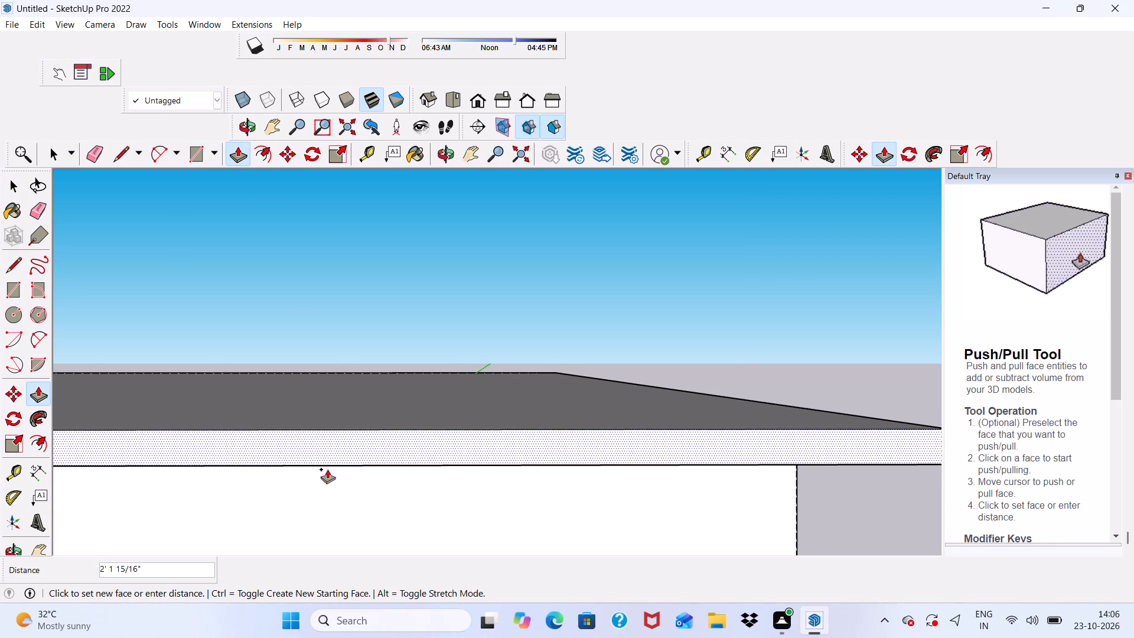
scroll(327, 469, "down", 20)
middle_click_drag(381, 410, 389, 479)
type("1'")
key("Return")
key("space")
Offset the outline of the villa's flat roof face inward 9".
scroll(321, 456, "up", 5)
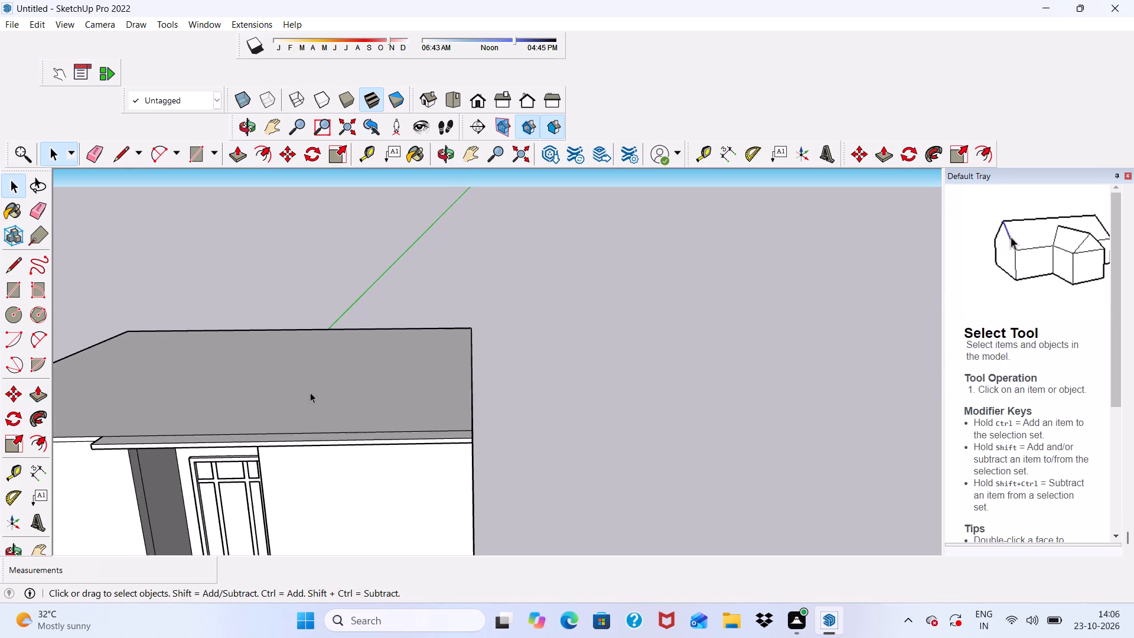
scroll(310, 392, "up", 5)
scroll(276, 390, "down", 9)
middle_click_drag(278, 425, 250, 587)
scroll(216, 478, "up", 2)
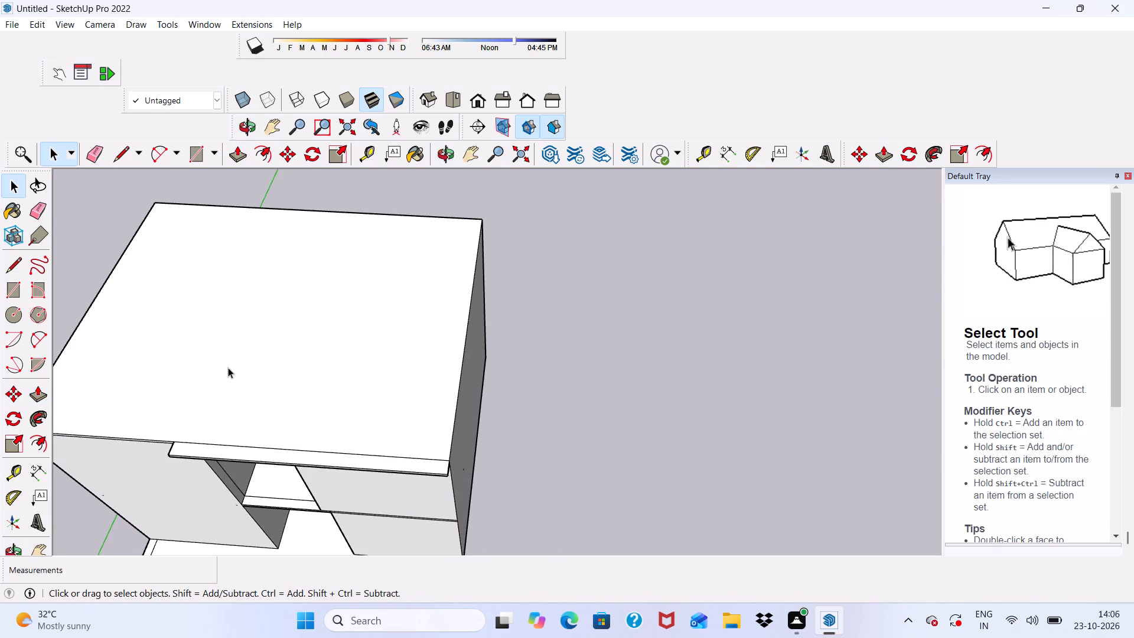
left_click(228, 367)
left_click(257, 154)
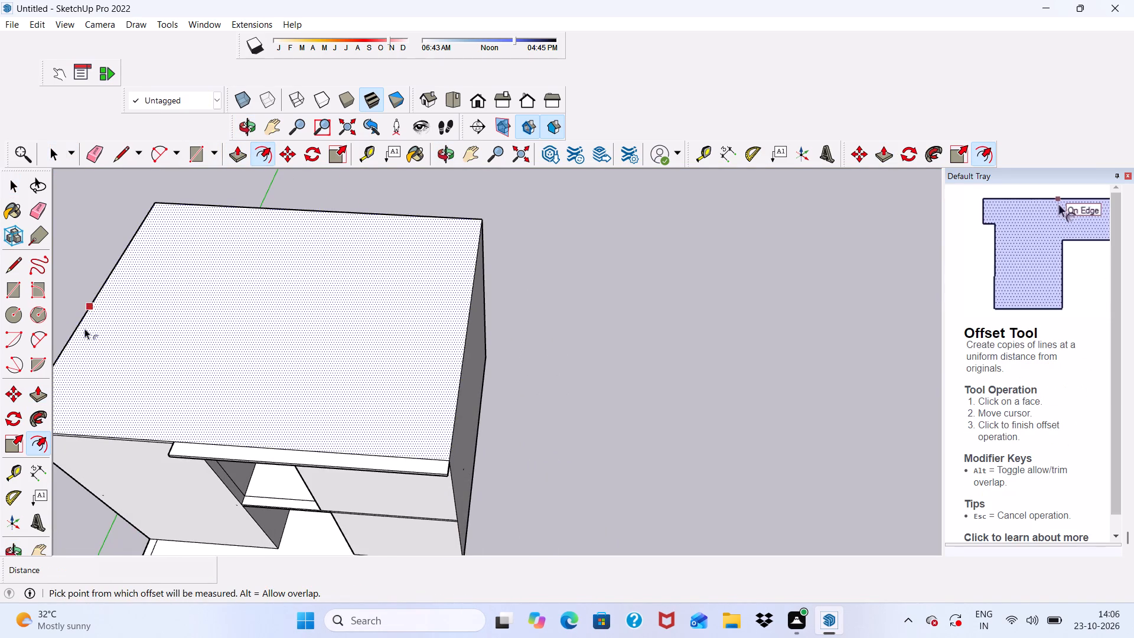
left_click(90, 307)
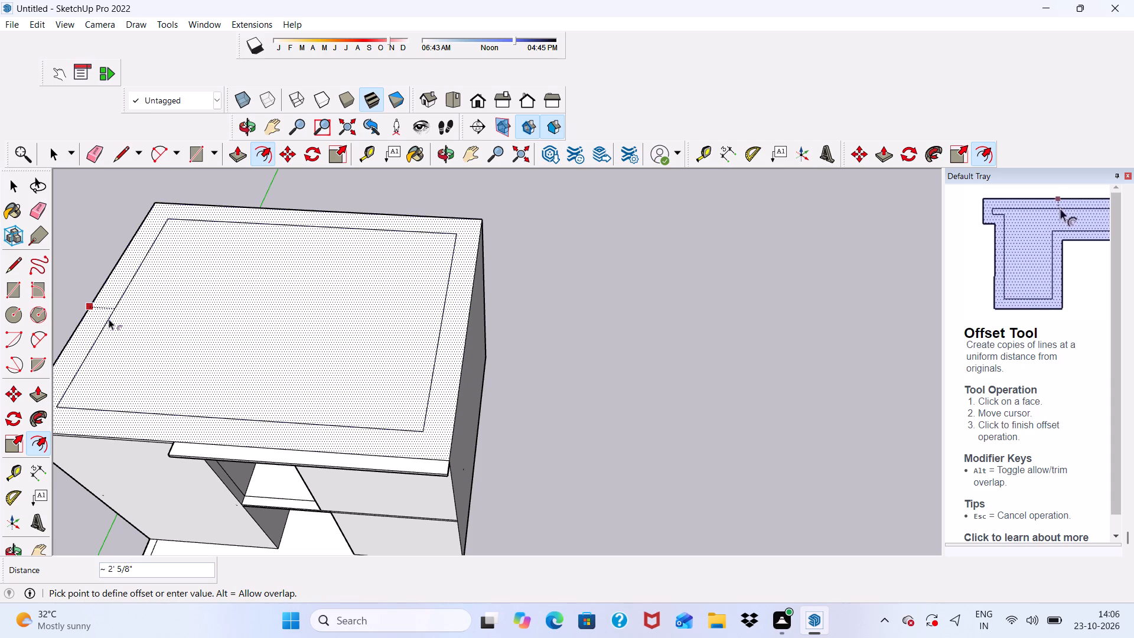
key("9")
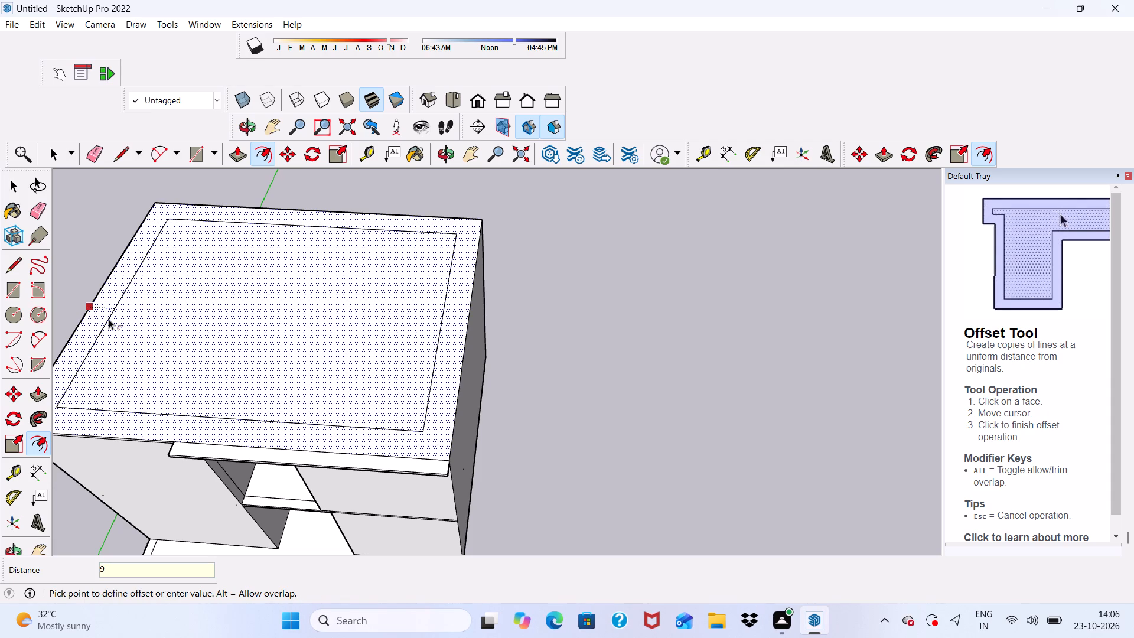
key("shift+quotedbl")
key("Return")
key("space")
Push/Pull the 9" rim around the roof's edge upward 4' to form a parapet wall.
scroll(120, 361, "up", 3)
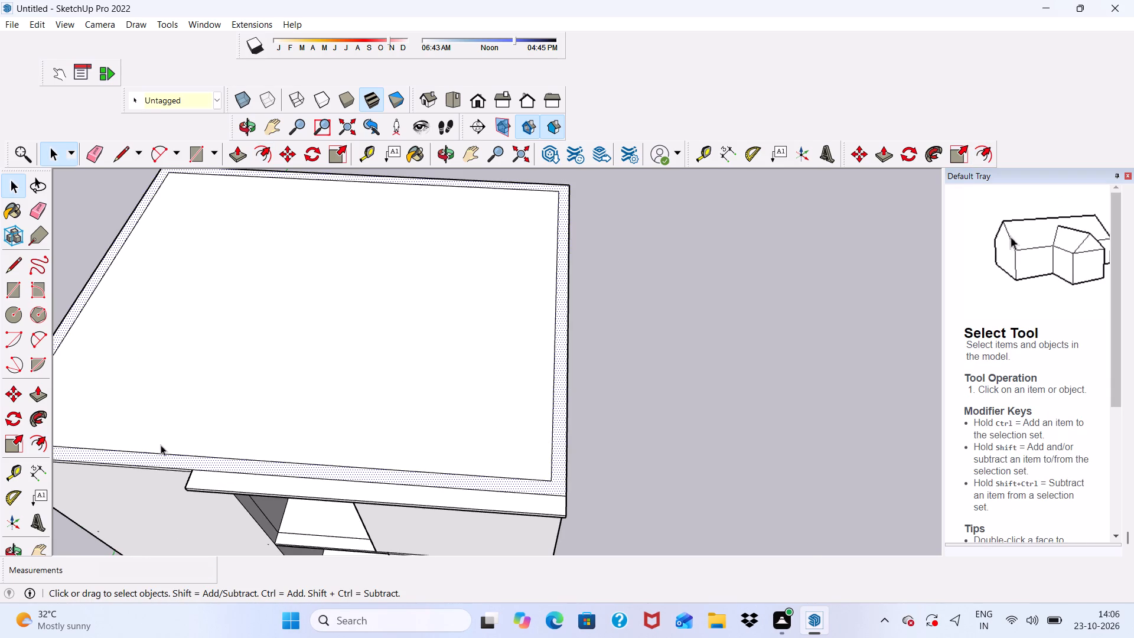
scroll(179, 455, "up", 5)
left_click(179, 460)
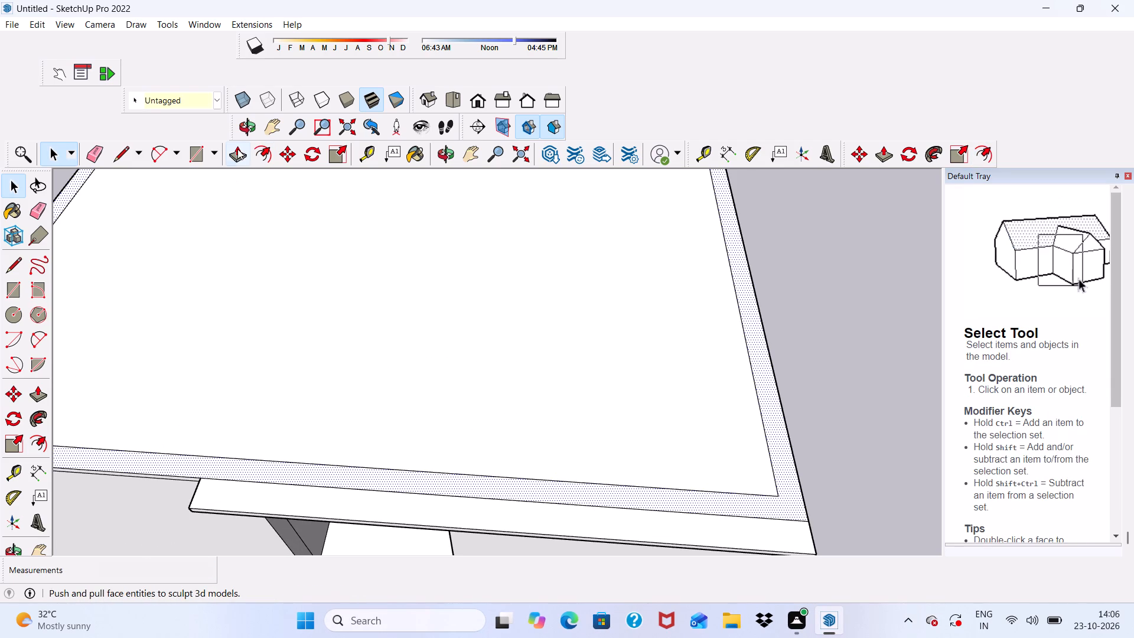
left_click(237, 149)
left_click(189, 465)
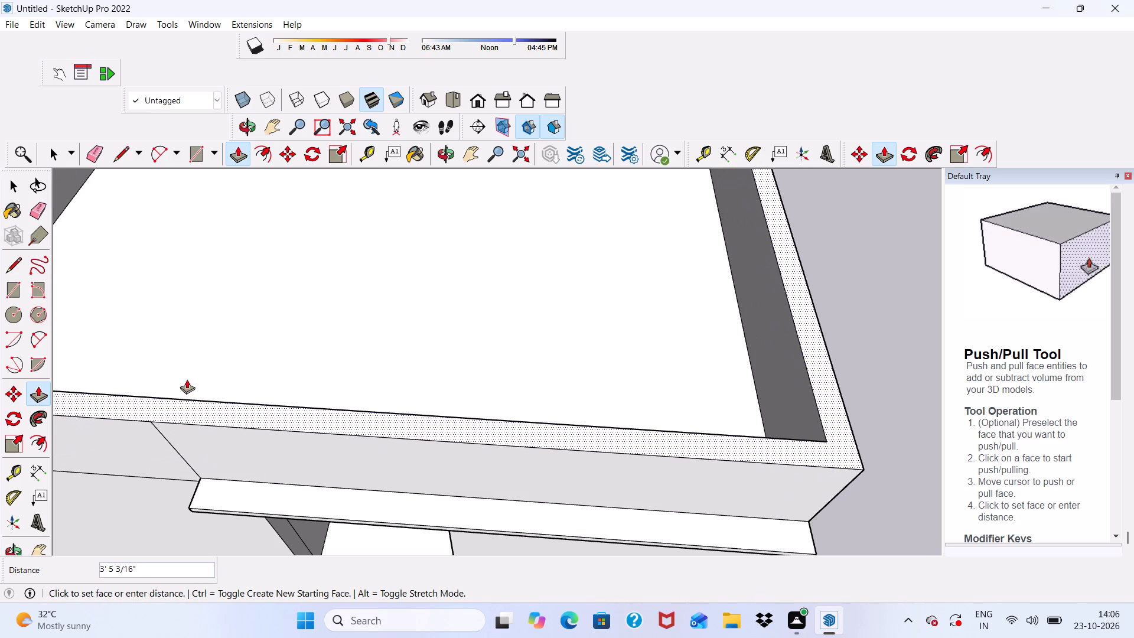
key("3")
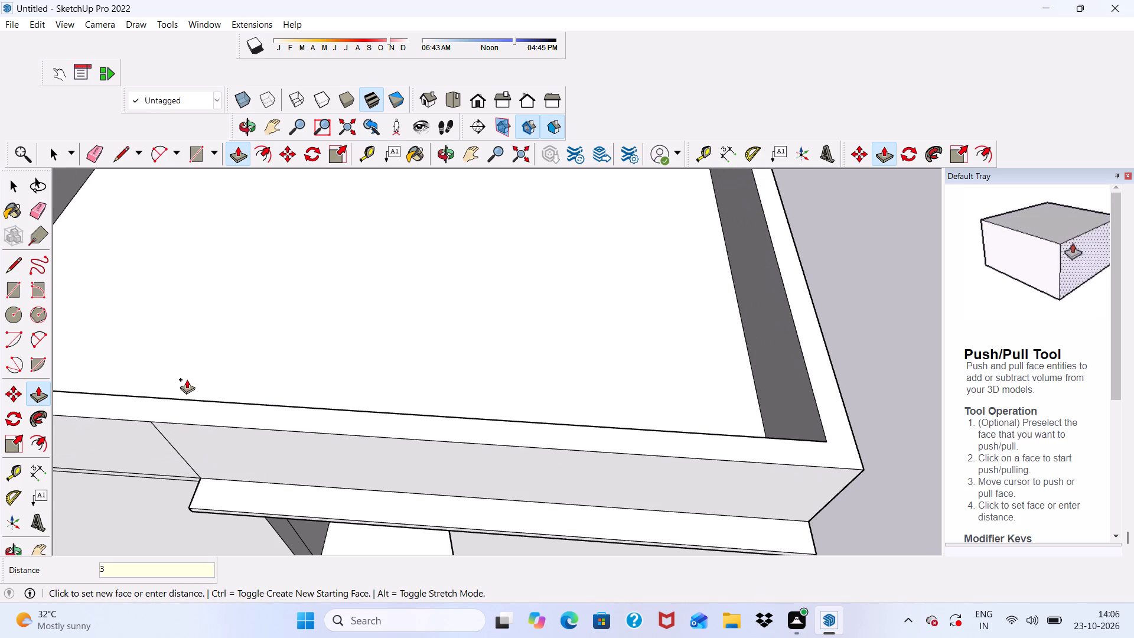
key("shift+quotedbl")
key("BackSpace")
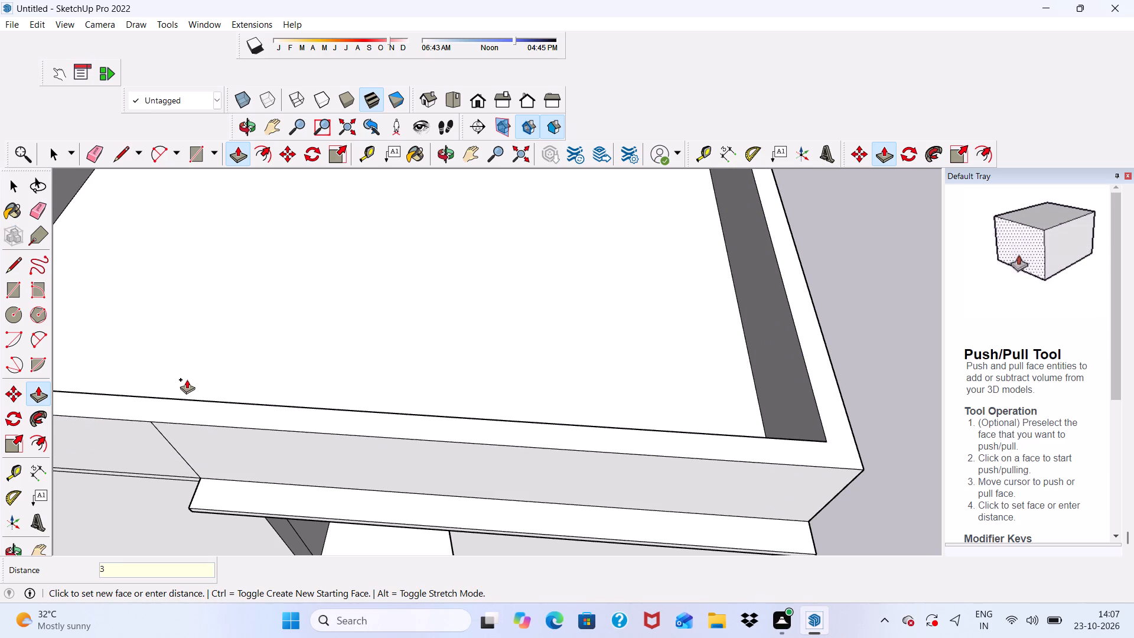
key("BackSpace")
key("1")
key("BackSpace")
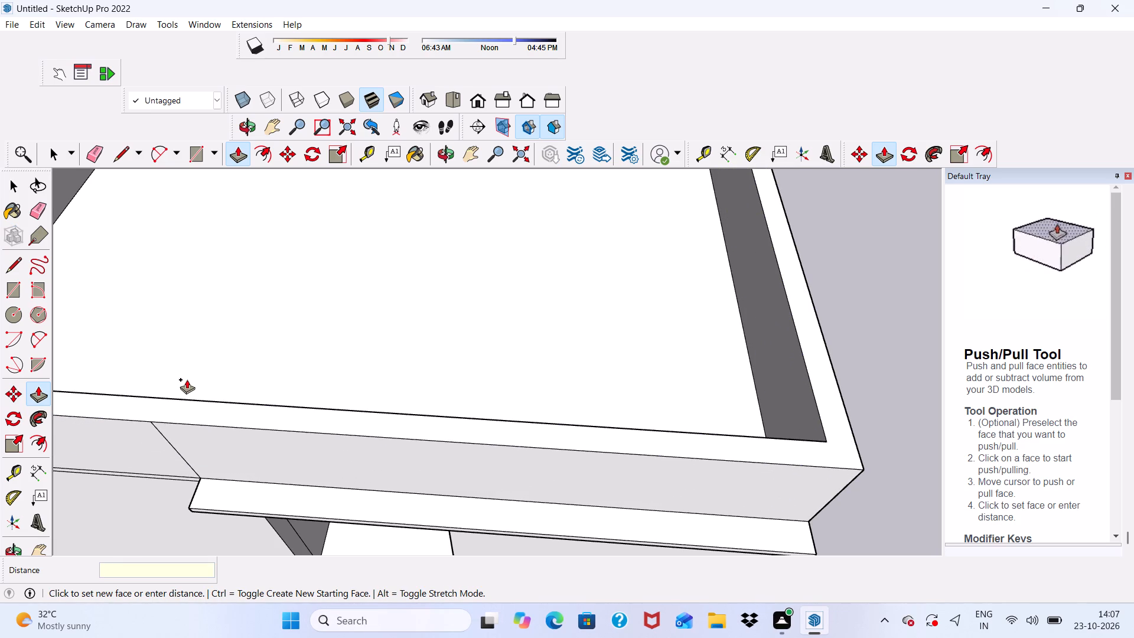
type("4'")
key("Return")
key("space")
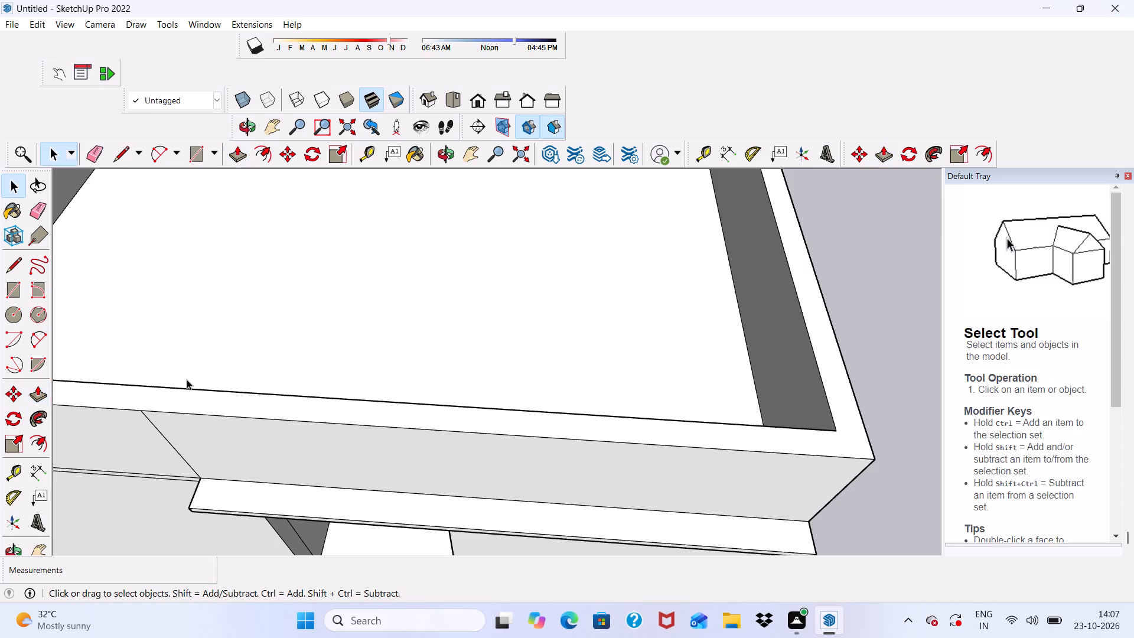
scroll(183, 393, "down", 8)
middle_click_drag(218, 412, 238, 254)
scroll(246, 257, "down", 5)
middle_click_drag(118, 327, 137, 246)
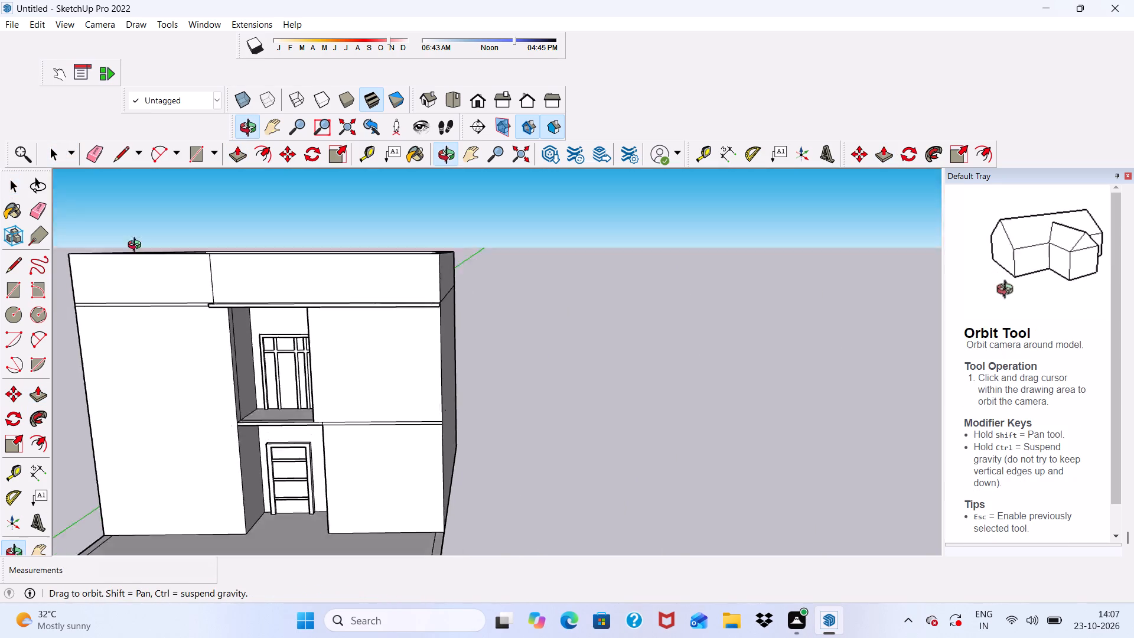
Push/Pull the top face of the projecting roof band over the upper door recess upward about 9".
middle_click_drag(137, 246, 219, 258)
scroll(219, 258, "up", 5)
scroll(301, 265, "up", 6)
scroll(301, 272, "down", 1)
middle_click_drag(301, 274, 183, 344)
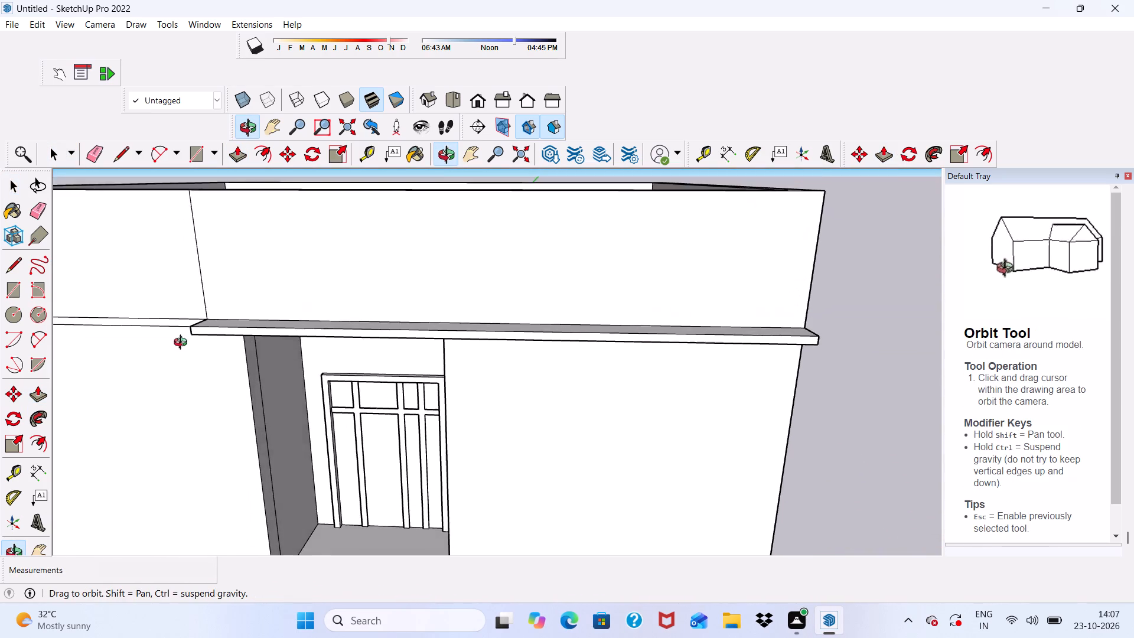
middle_click_drag(183, 344, 183, 344)
scroll(194, 308, "up", 10)
left_click(232, 325)
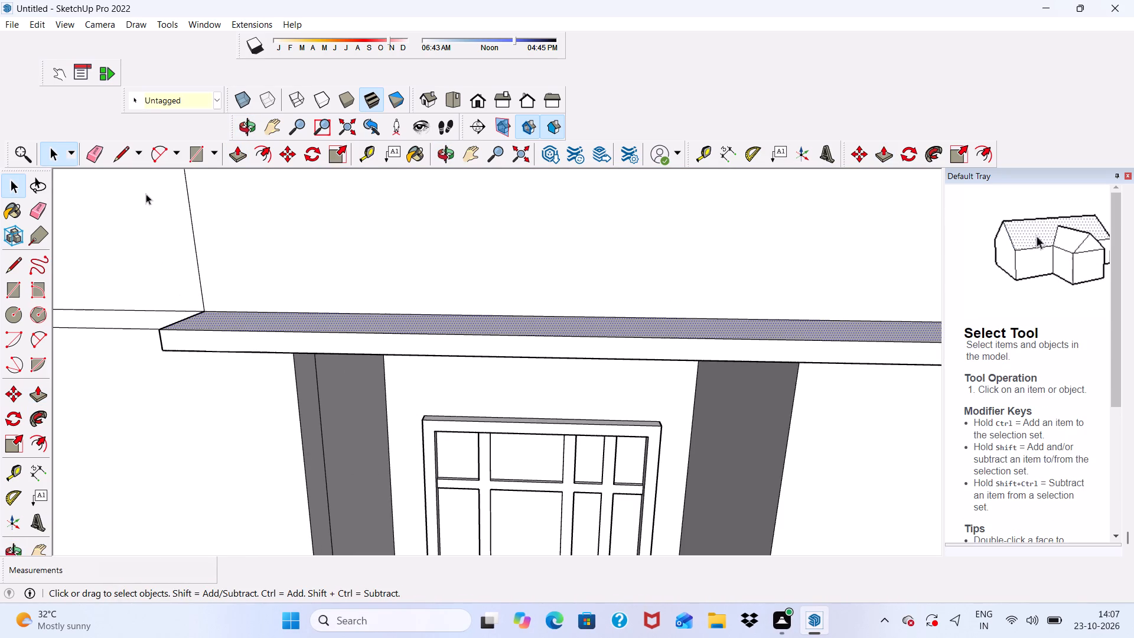
left_click(242, 157)
scroll(278, 296, "up", 4)
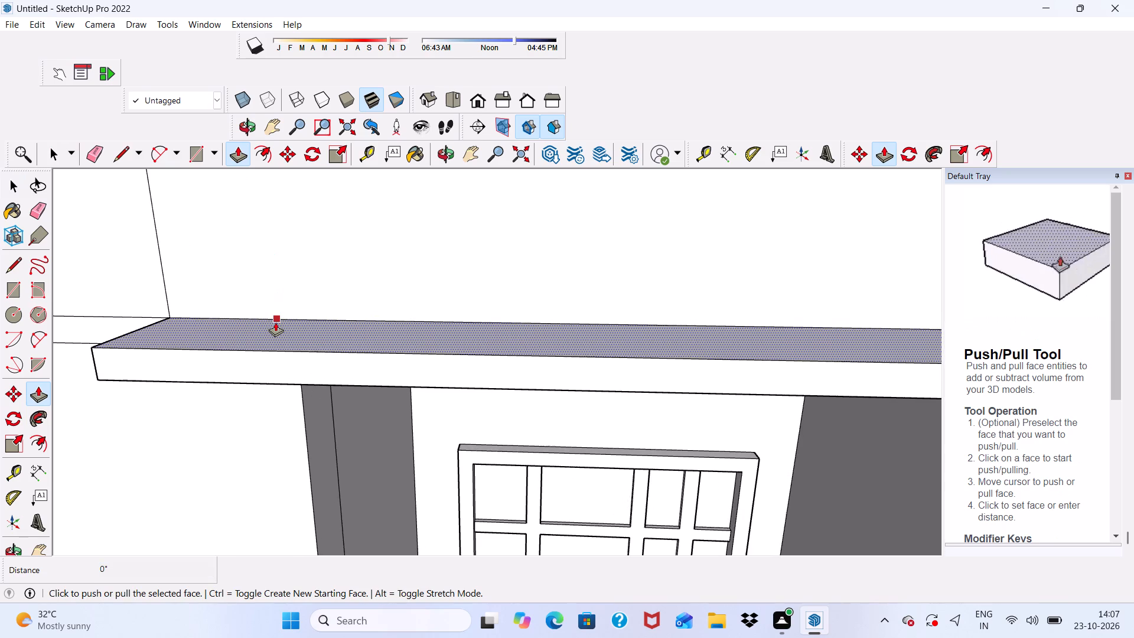
left_click(275, 322)
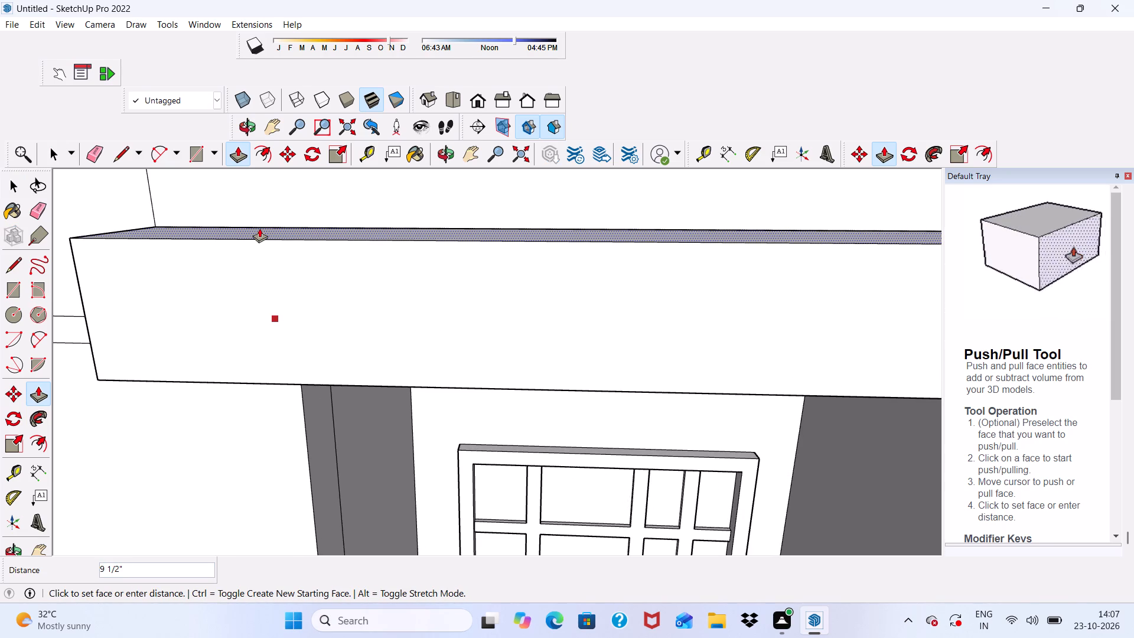
left_click(258, 232)
scroll(208, 158, "down", 11)
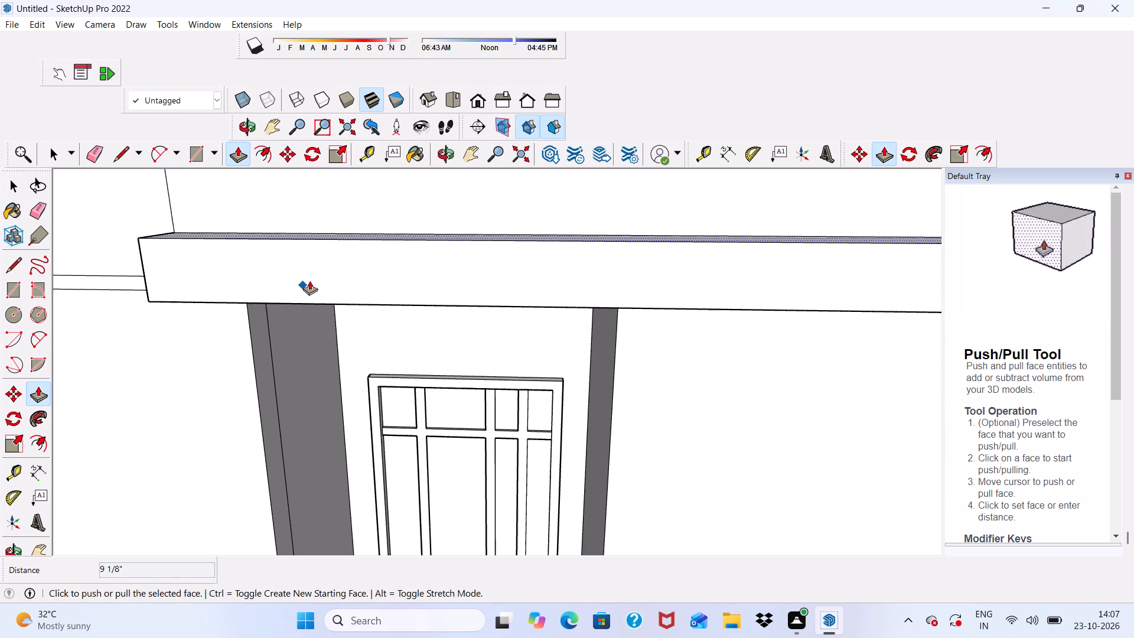
Erase the stray cross edges on the underside of the projecting roof band, beside both sides of the door recess.
middle_click_drag(311, 281, 302, 196)
scroll(304, 193, "up", 1)
scroll(272, 206, "down", 8)
middle_click_drag(238, 394, 237, 259)
key("space")
scroll(112, 171, "up", 4)
left_click(87, 152)
scroll(187, 258, "up", 4)
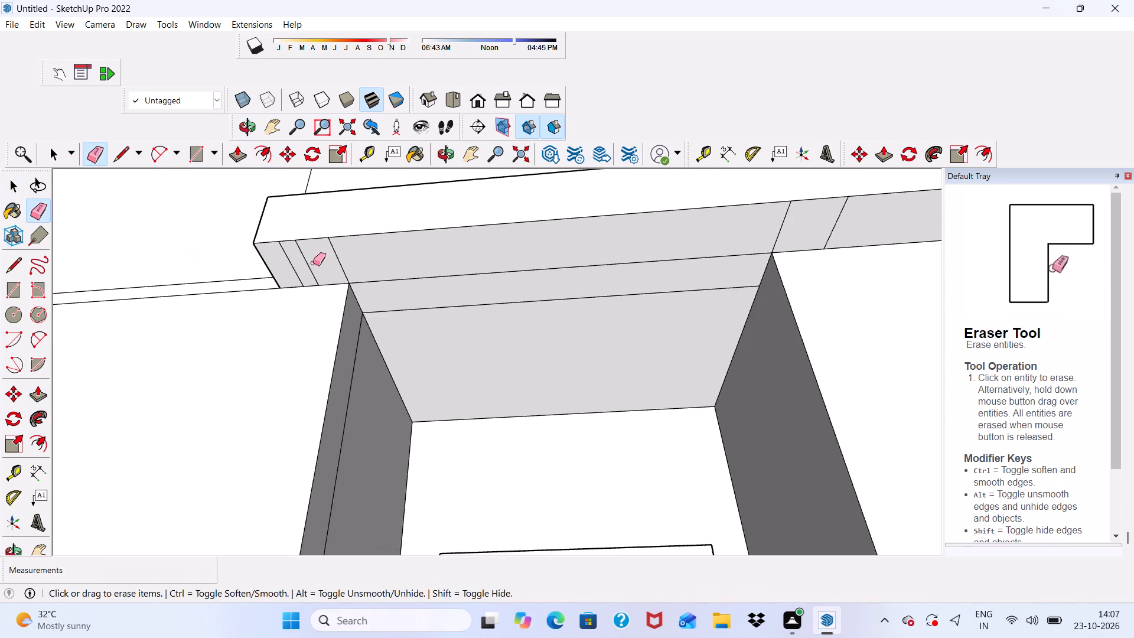
scroll(313, 263, "up", 6)
left_click_drag(359, 243, 340, 249)
left_click_drag(305, 255, 249, 272)
scroll(245, 272, "down", 13)
scroll(485, 304, "up", 5)
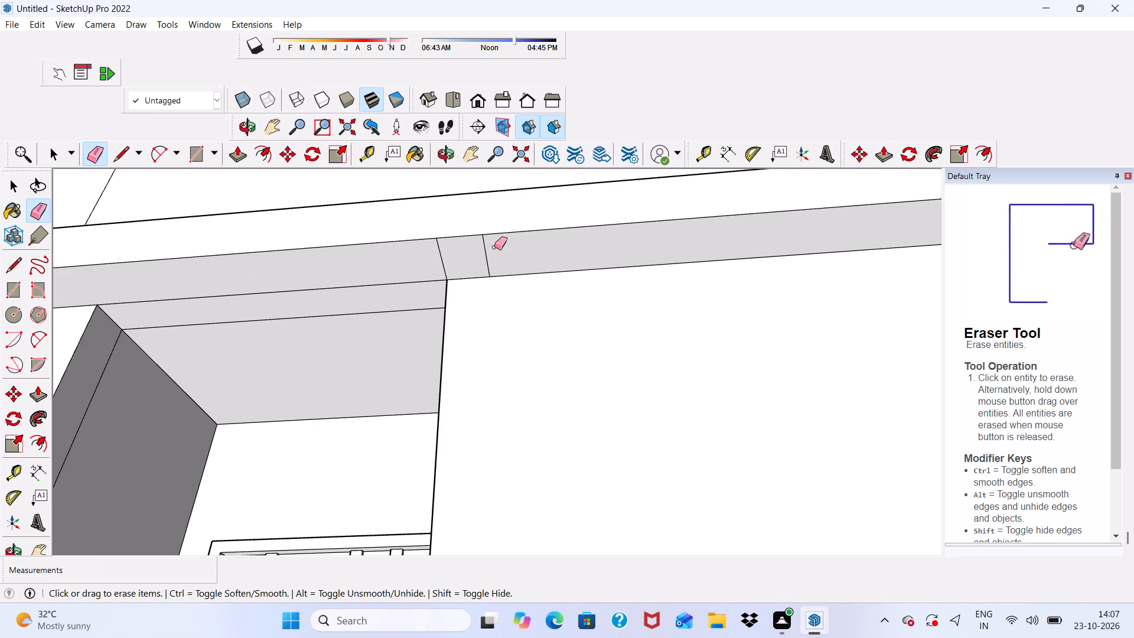
left_click_drag(485, 259, 437, 264)
left_click_drag(465, 264, 491, 258)
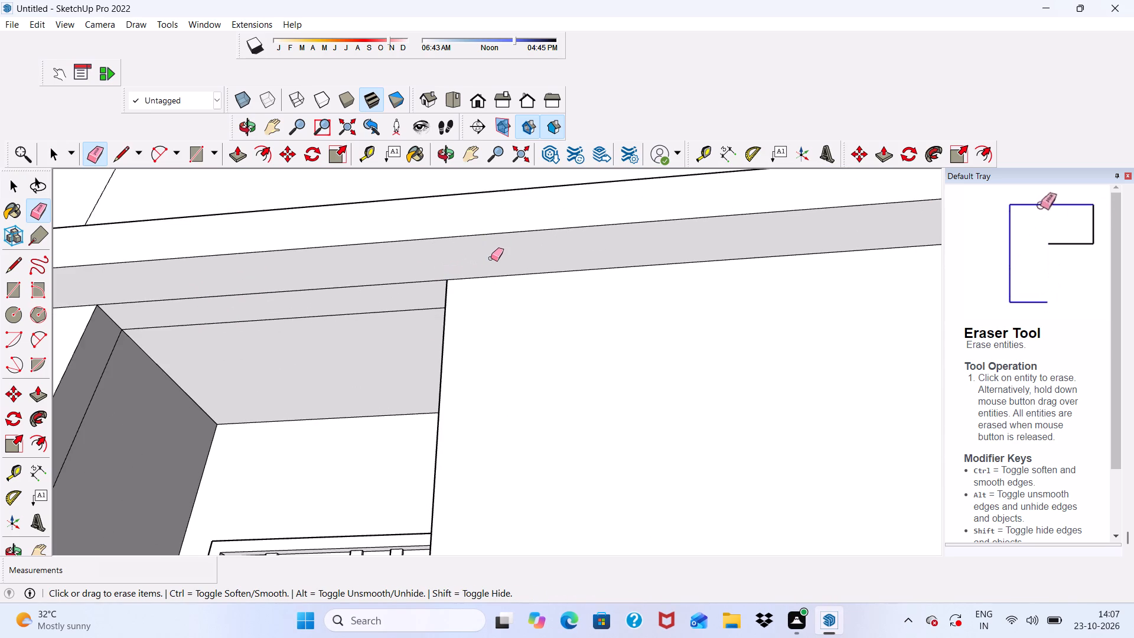
scroll(285, 291, "down", 8)
scroll(607, 303, "up", 6)
left_click_drag(669, 242, 674, 246)
key("space")
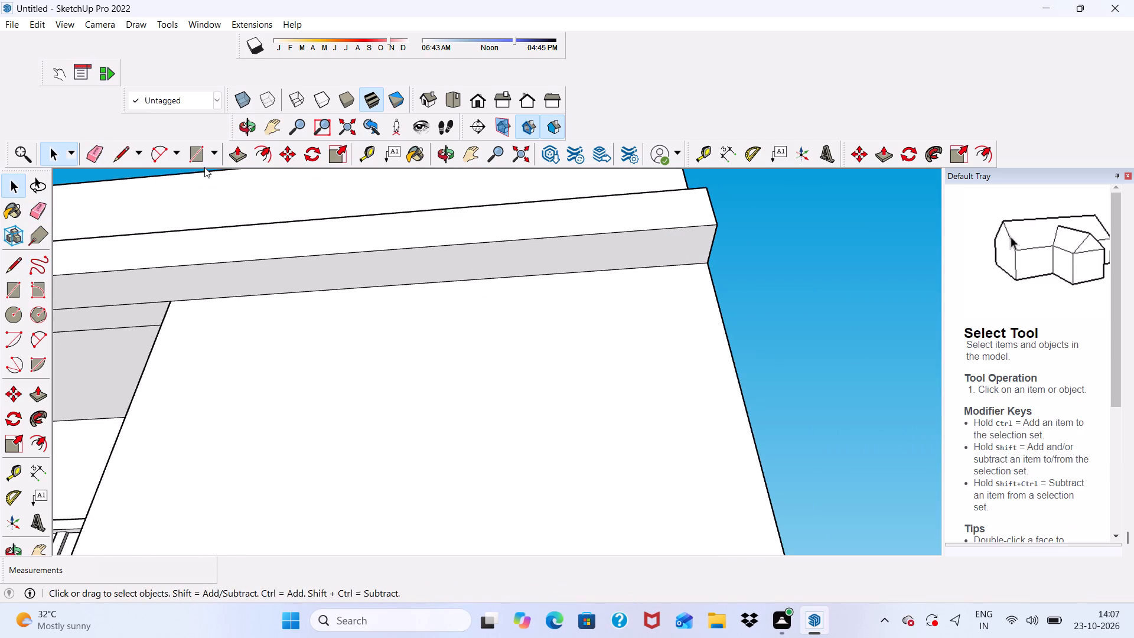
Draw a rectangle about 2' by 1' on the underside of the projecting band at its right-hand end.
left_click(193, 151)
scroll(669, 275, "up", 3)
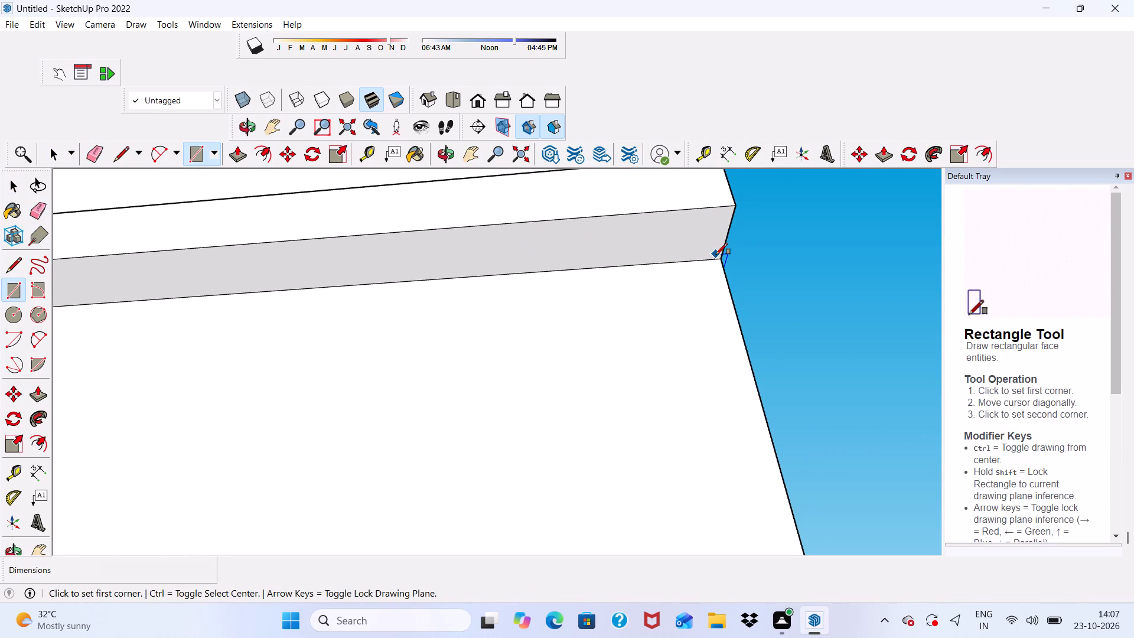
left_click(717, 260)
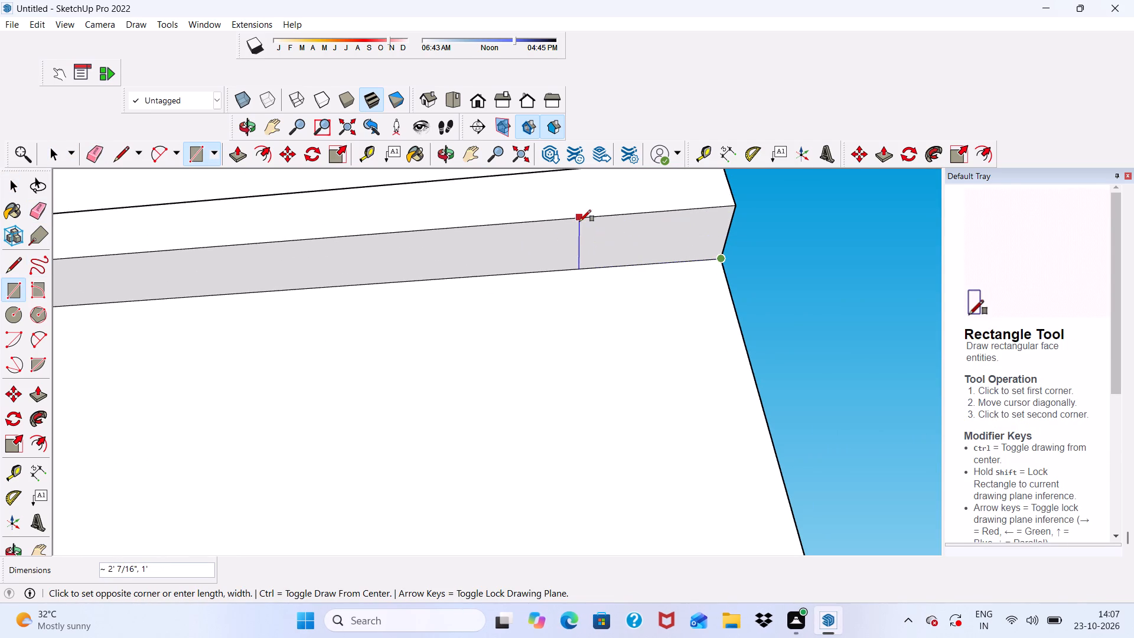
left_click(578, 219)
scroll(591, 226, "down", 18)
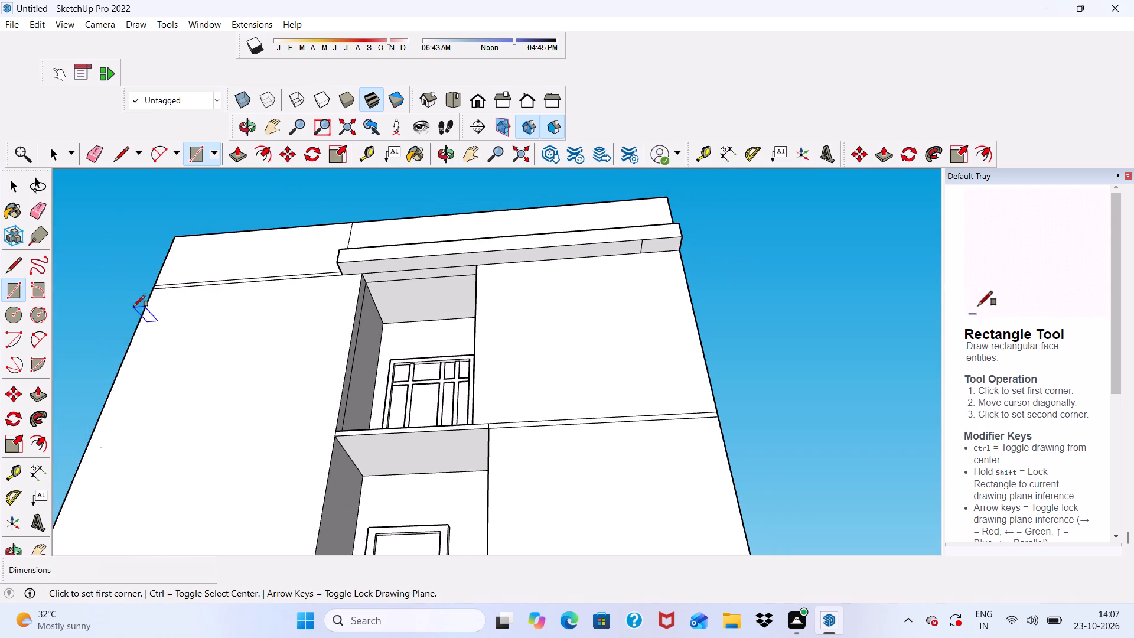
scroll(346, 268, "up", 12)
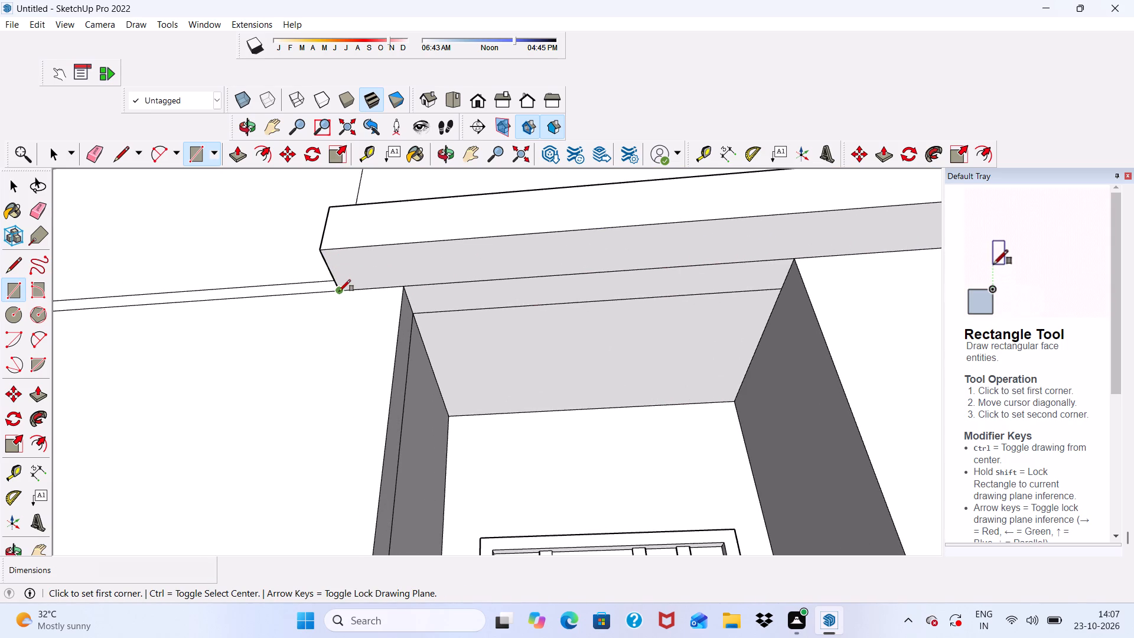
scroll(121, 337, "down", 4)
key("space")
scroll(332, 383, "down", 1)
scroll(299, 322, "down", 7)
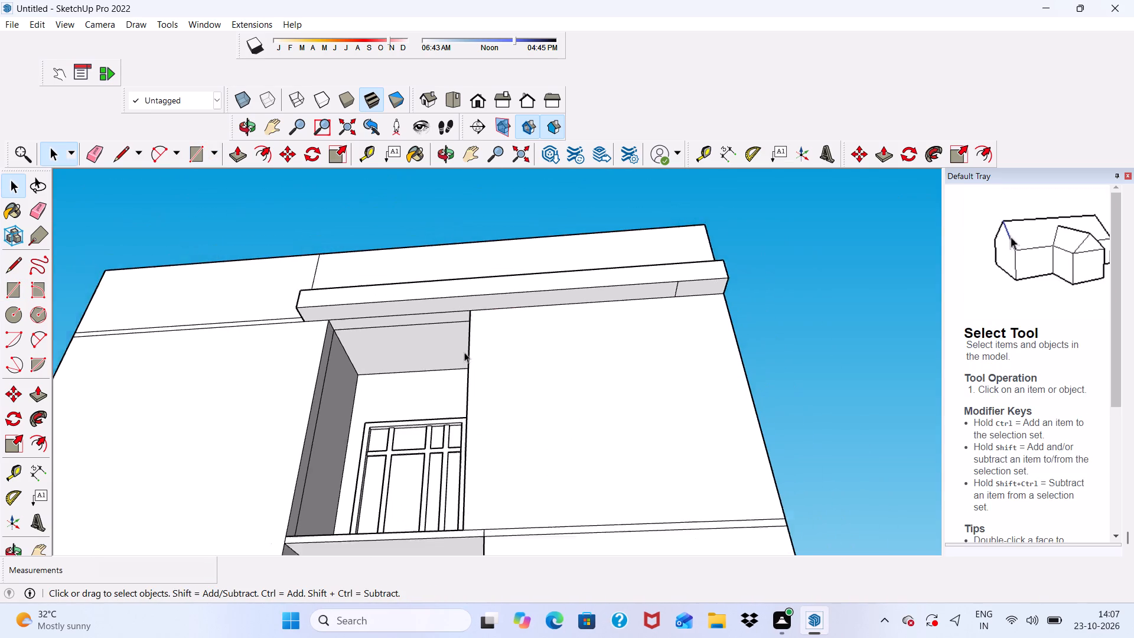
Copy the rectangle along the band's underside about 16' 7" to its left-hand end beside the door recess.
double_click(670, 292)
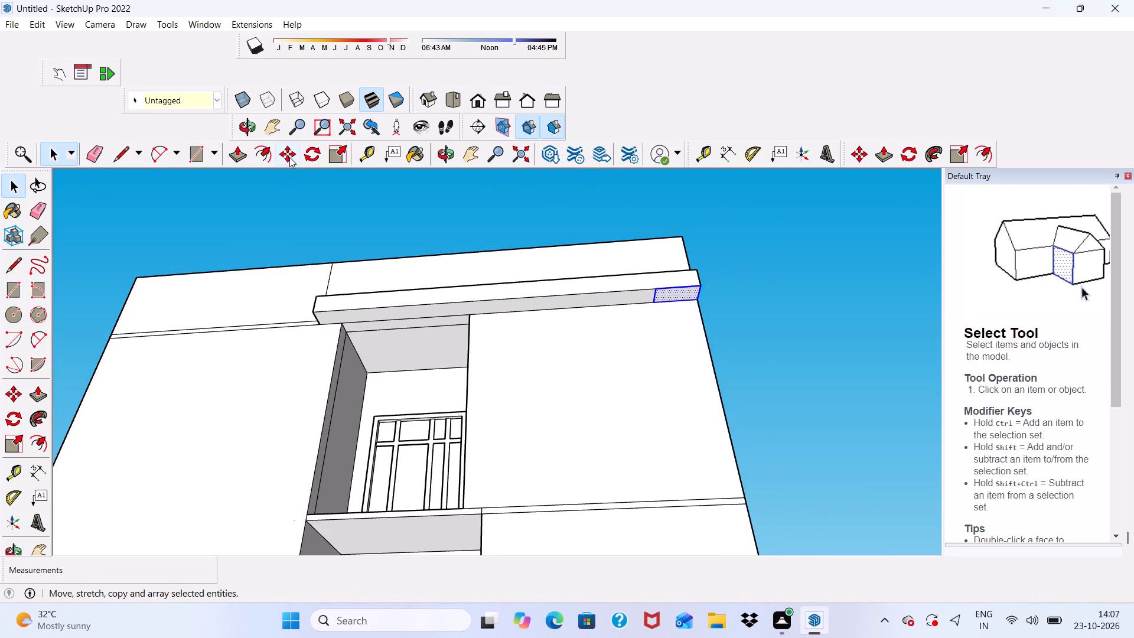
left_click(289, 157)
left_click(665, 301)
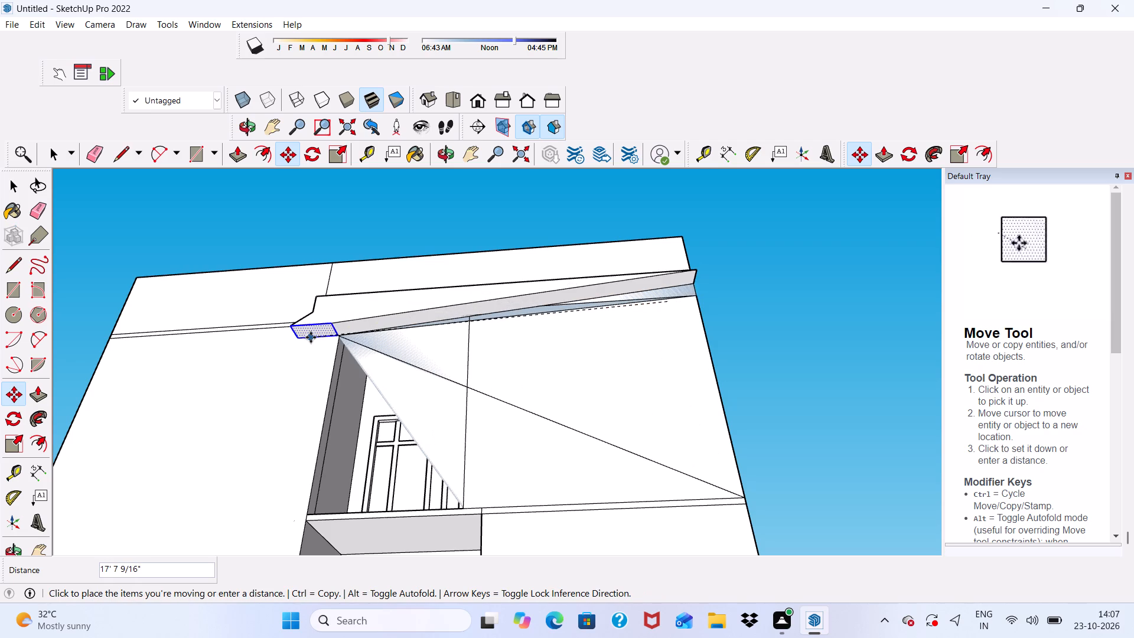
scroll(335, 341, "up", 14)
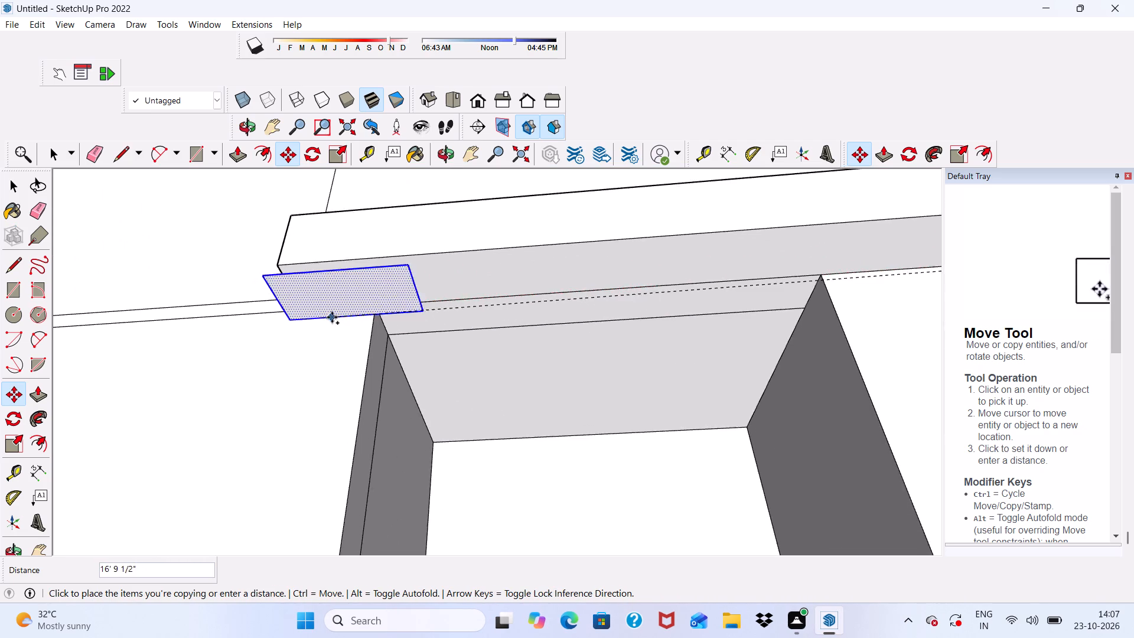
scroll(332, 317, "up", 2)
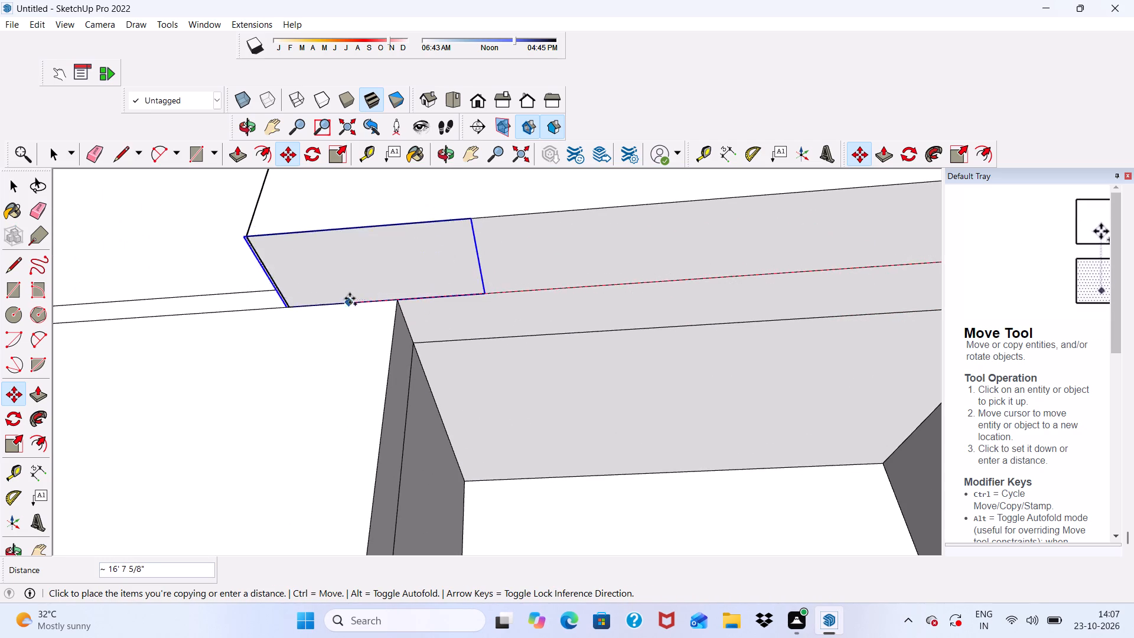
scroll(350, 299, "up", 5)
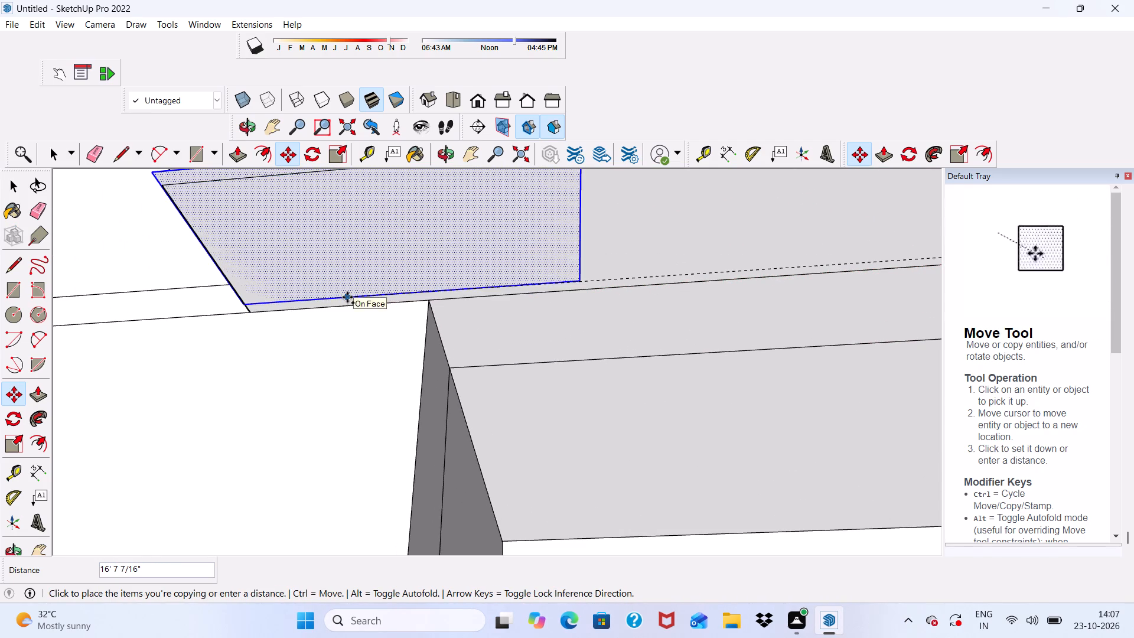
left_click(352, 300)
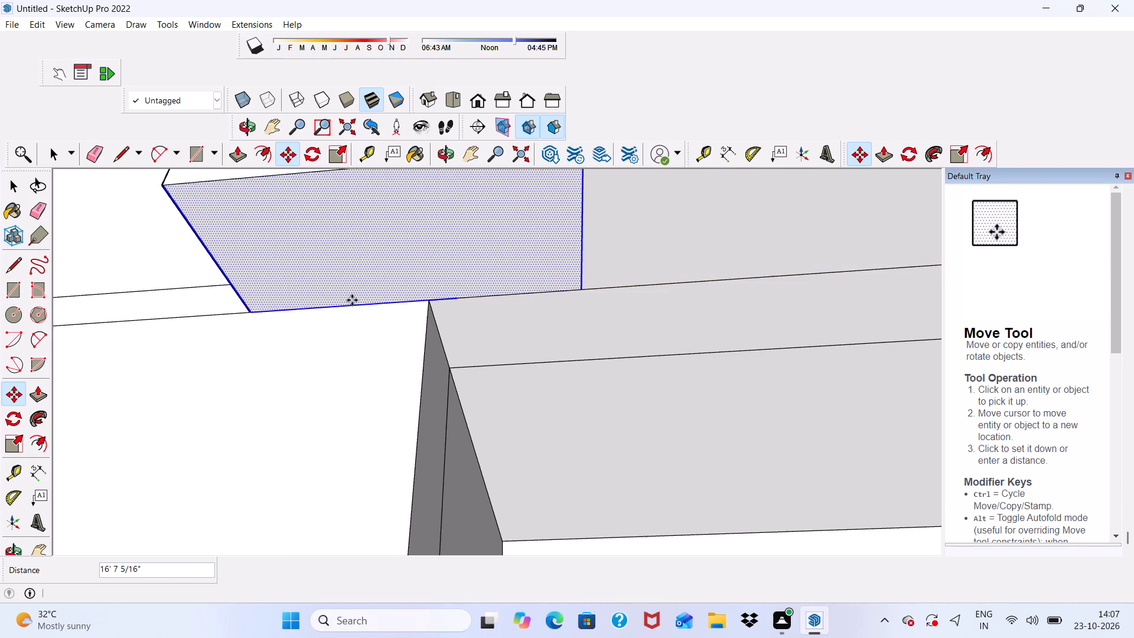
scroll(346, 311, "down", 3)
key("space")
scroll(169, 338, "down", 18)
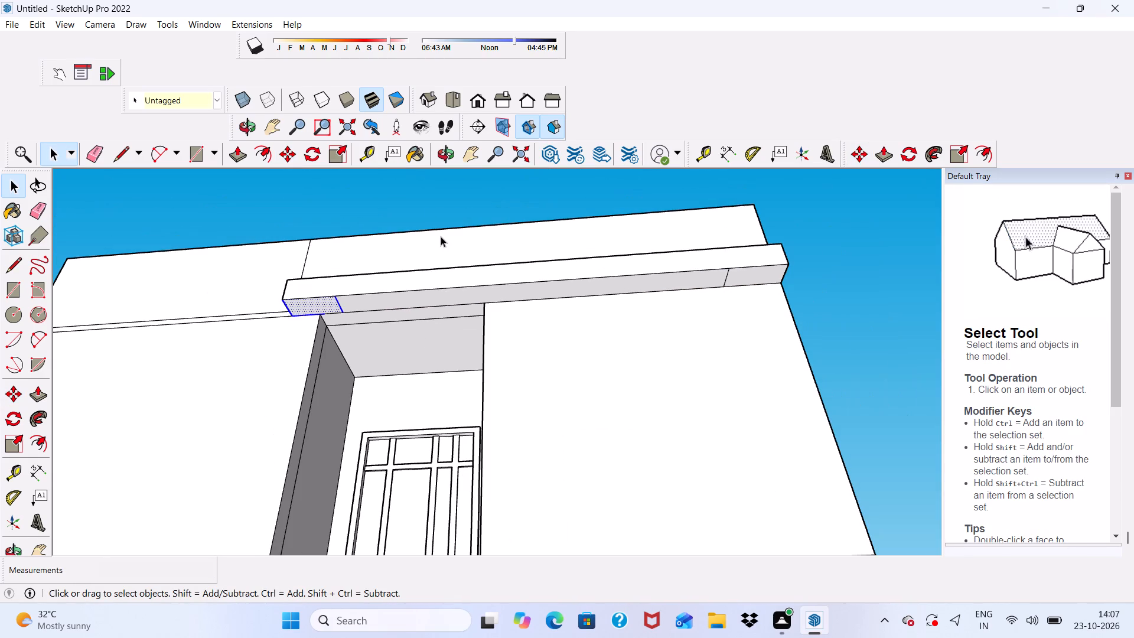
left_click(426, 193)
Push/Pull the left-hand rectangle under the band down 10' 3" to the lower edge of the first-floor slab.
scroll(211, 168, "up", 3)
left_click(235, 152)
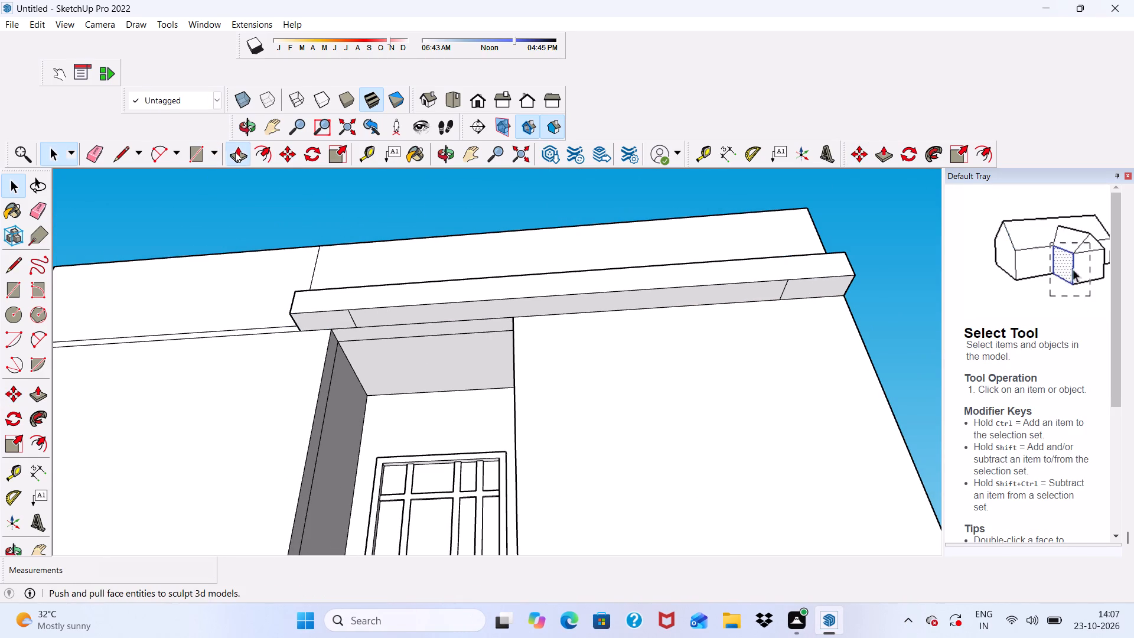
scroll(350, 361, "up", 3)
scroll(308, 296, "up", 5)
left_click(307, 295)
scroll(215, 340, "down", 10)
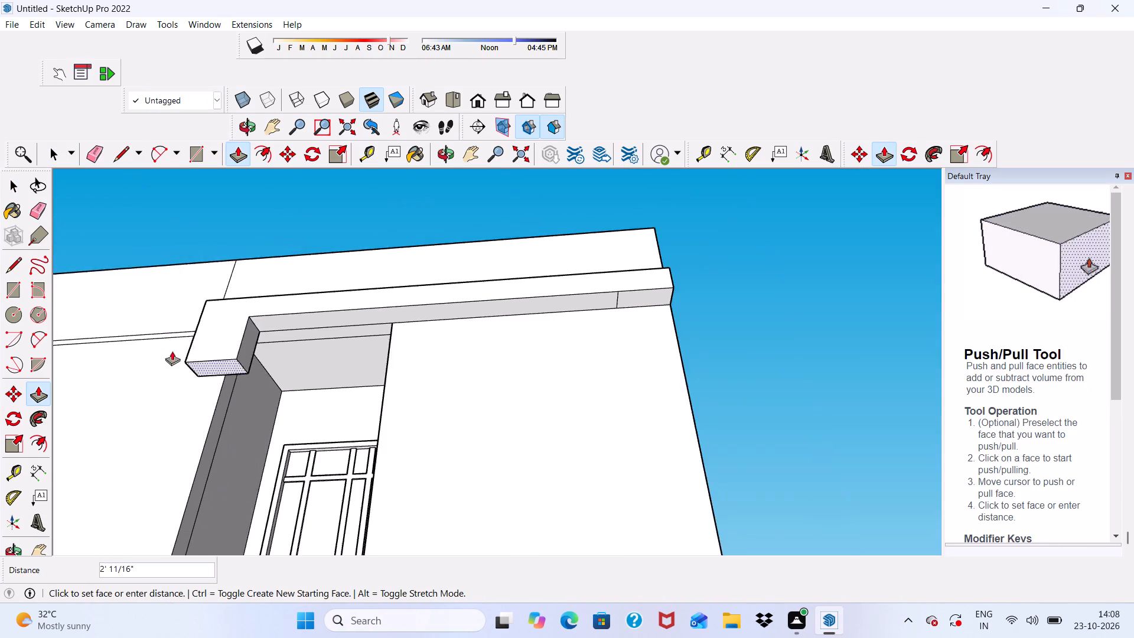
scroll(172, 351, "down", 14)
scroll(162, 438, "up", 10)
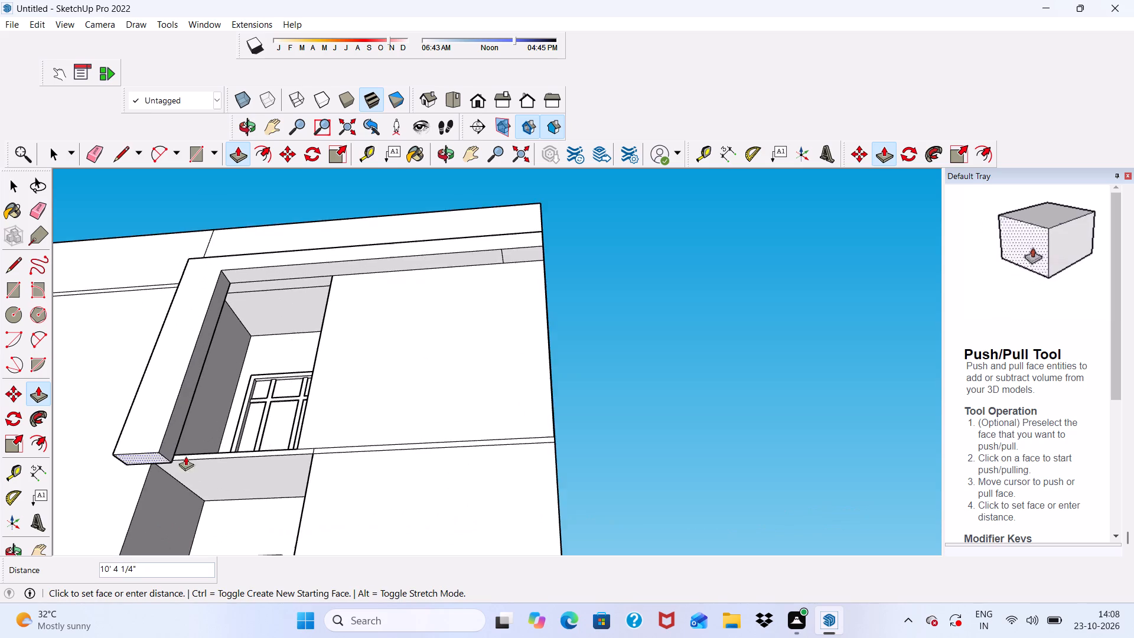
scroll(224, 394, "down", 6)
middle_click_drag(259, 405, 234, 580)
scroll(221, 480, "up", 3)
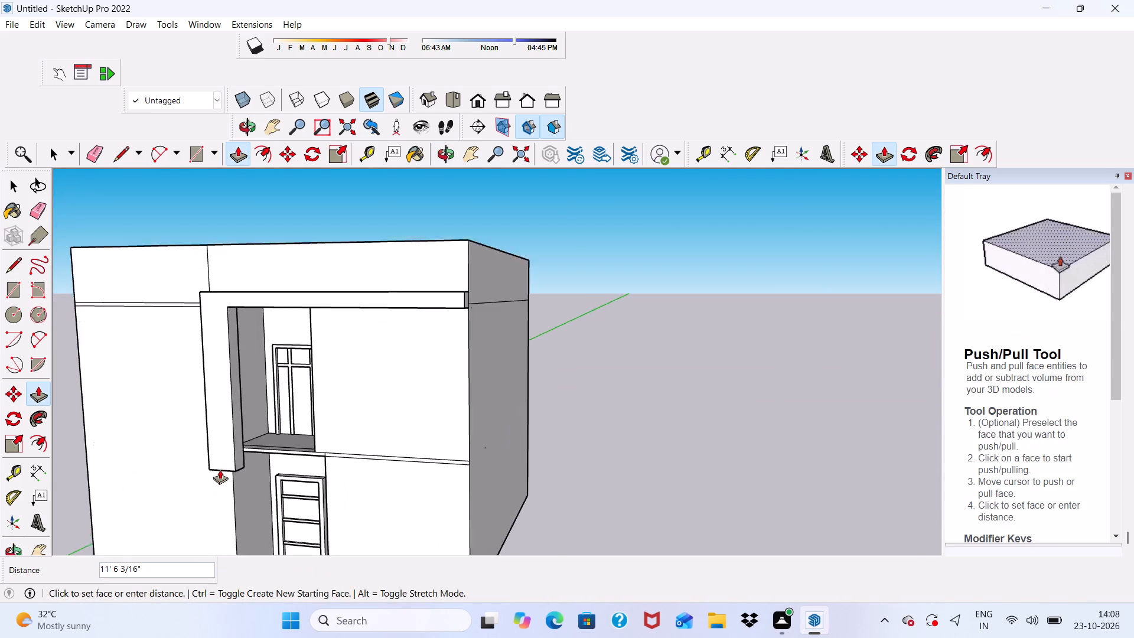
scroll(220, 470, "up", 13)
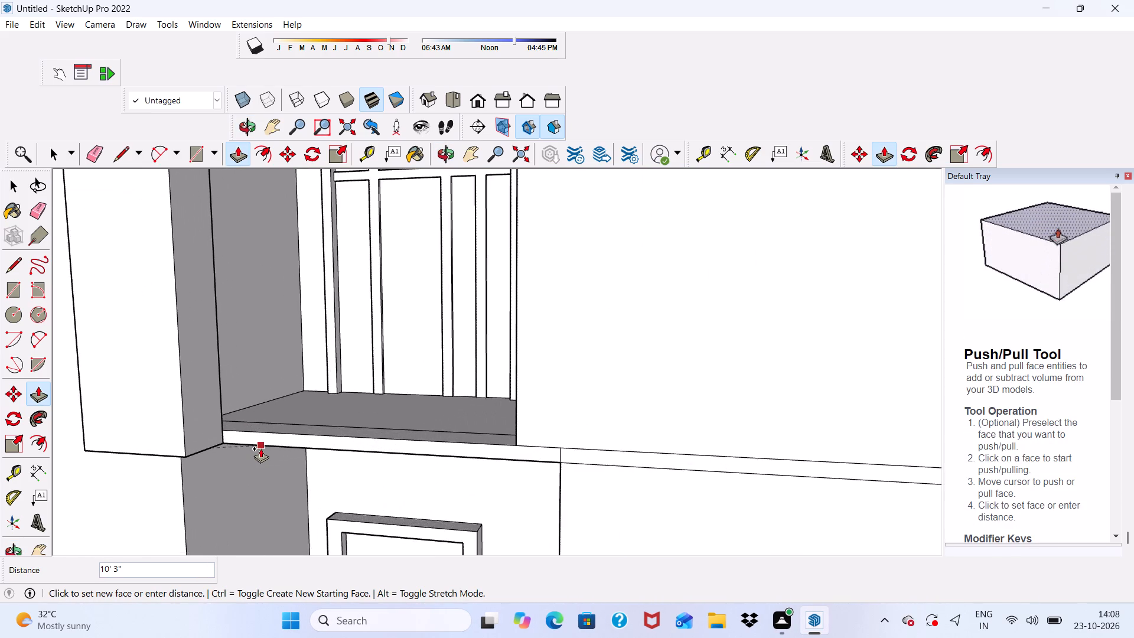
scroll(260, 448, "up", 4)
left_click(261, 441)
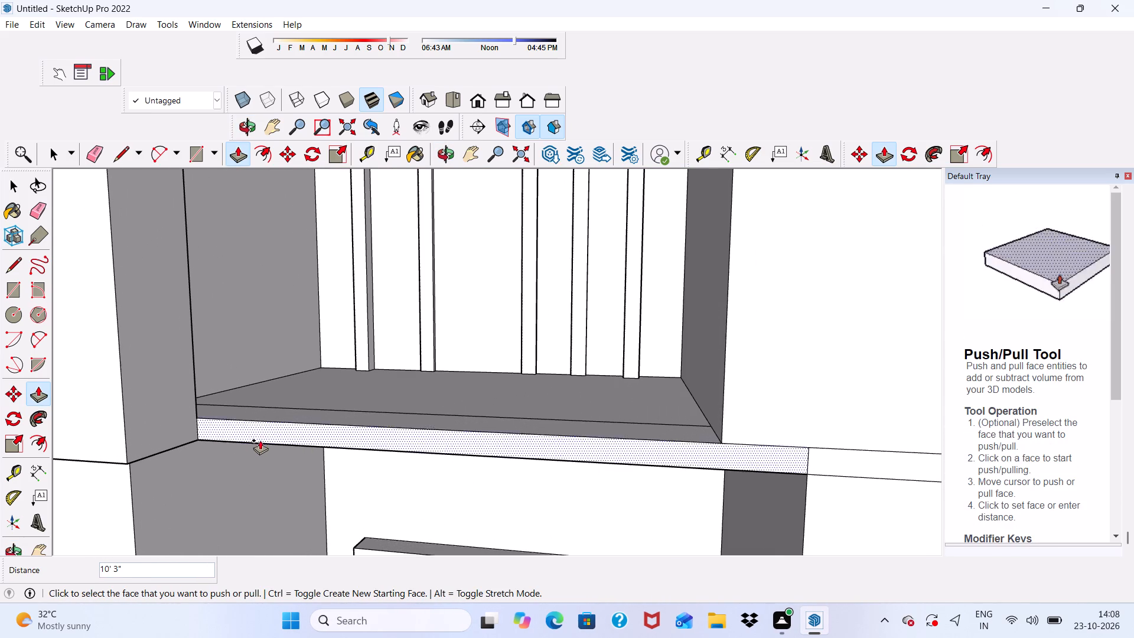
Push/Pull the right-hand rectangle under the band down 10' 3", level with the lower edge of the first-floor slab.
scroll(246, 440, "down", 5)
scroll(291, 412, "down", 16)
middle_click_drag(412, 431, 452, 310)
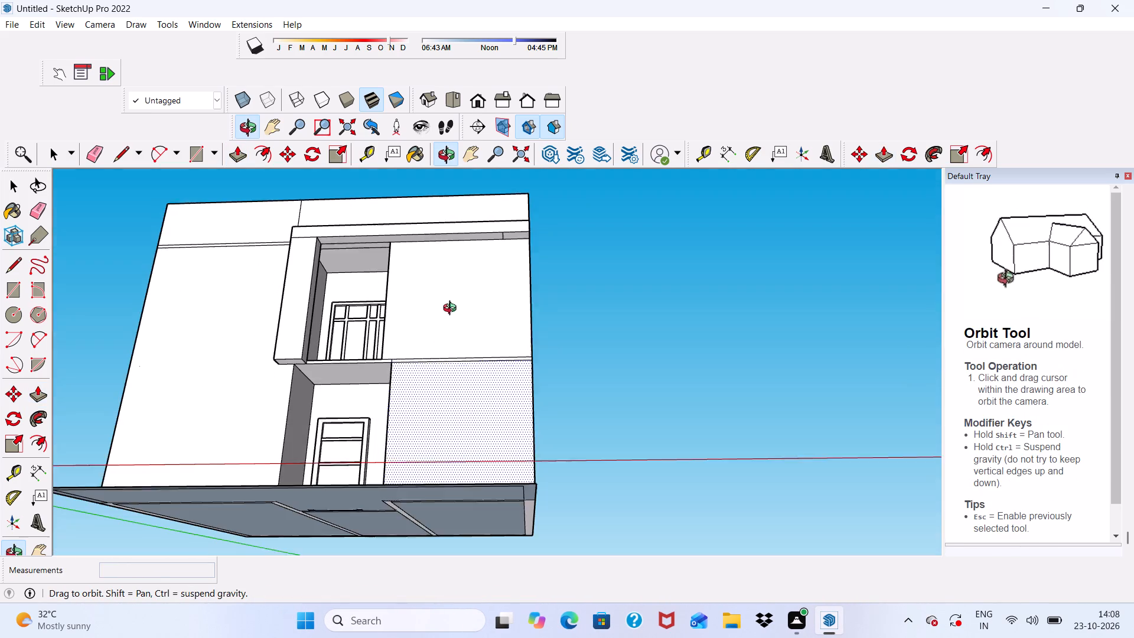
middle_click_drag(452, 310, 452, 309)
scroll(513, 230, "up", 12)
left_click(522, 249)
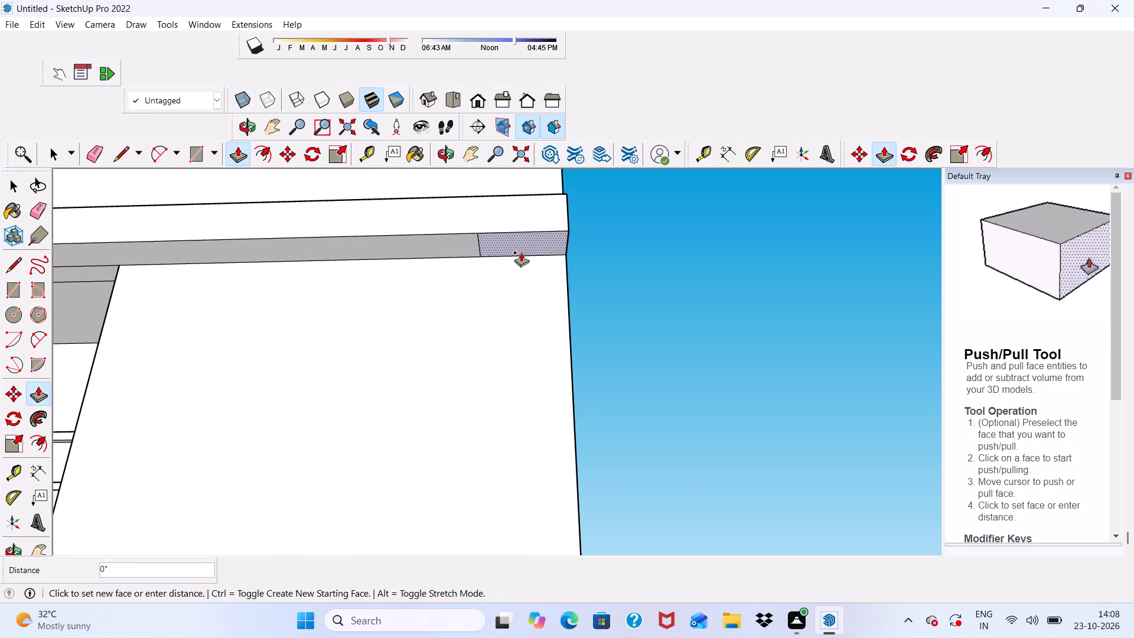
scroll(516, 294, "down", 11)
scroll(289, 435, "up", 5)
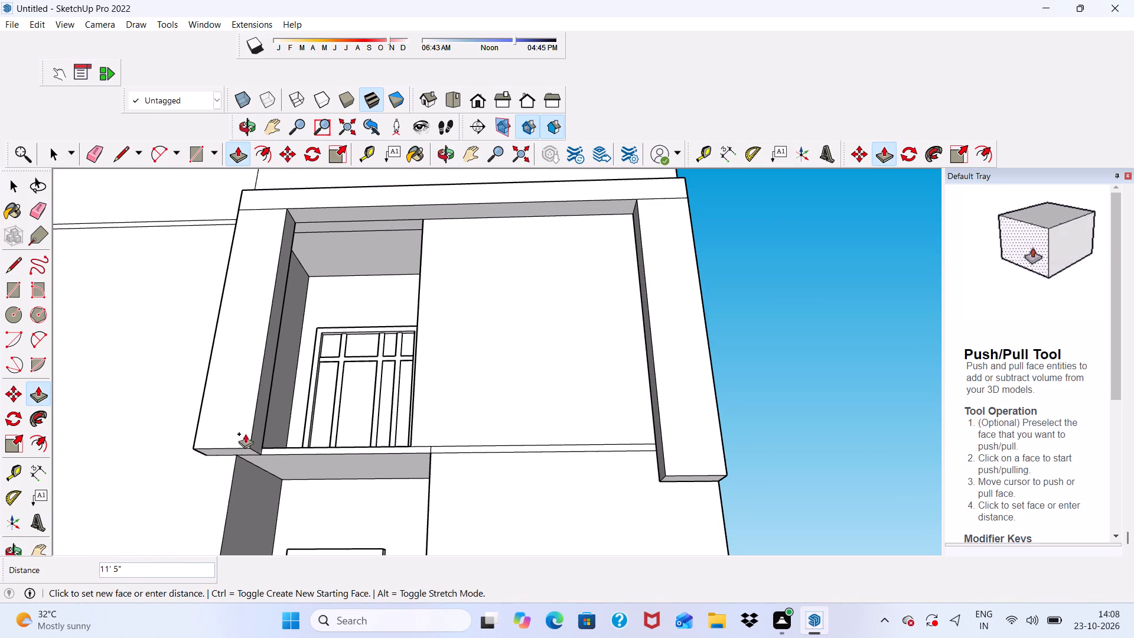
scroll(427, 448, "up", 2)
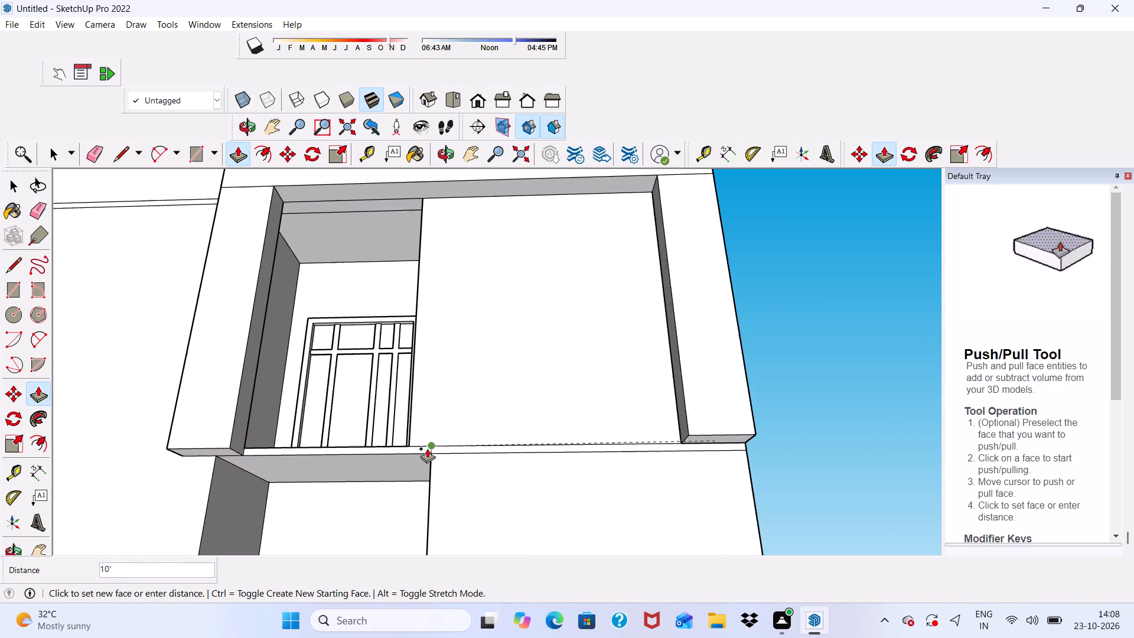
scroll(427, 448, "up", 3)
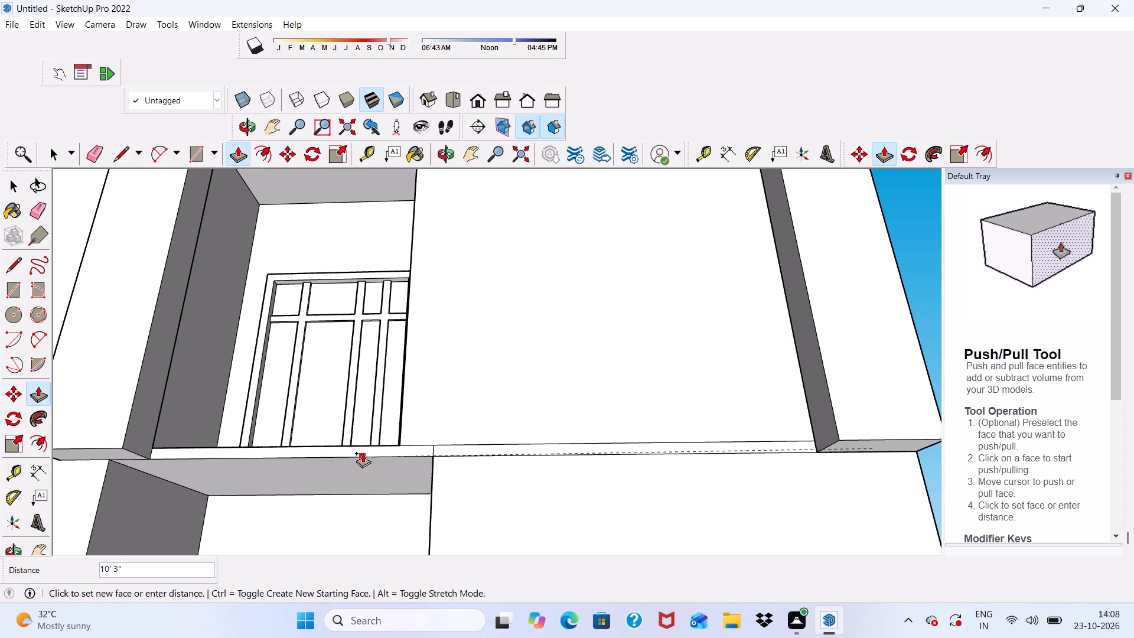
left_click(363, 454)
Draw a rectangle about 2' 7" by 1' at the bottom of the left frame leg's inner side face.
scroll(302, 392, "down", 7)
middle_click_drag(334, 453, 272, 569)
key("space")
left_click(193, 157)
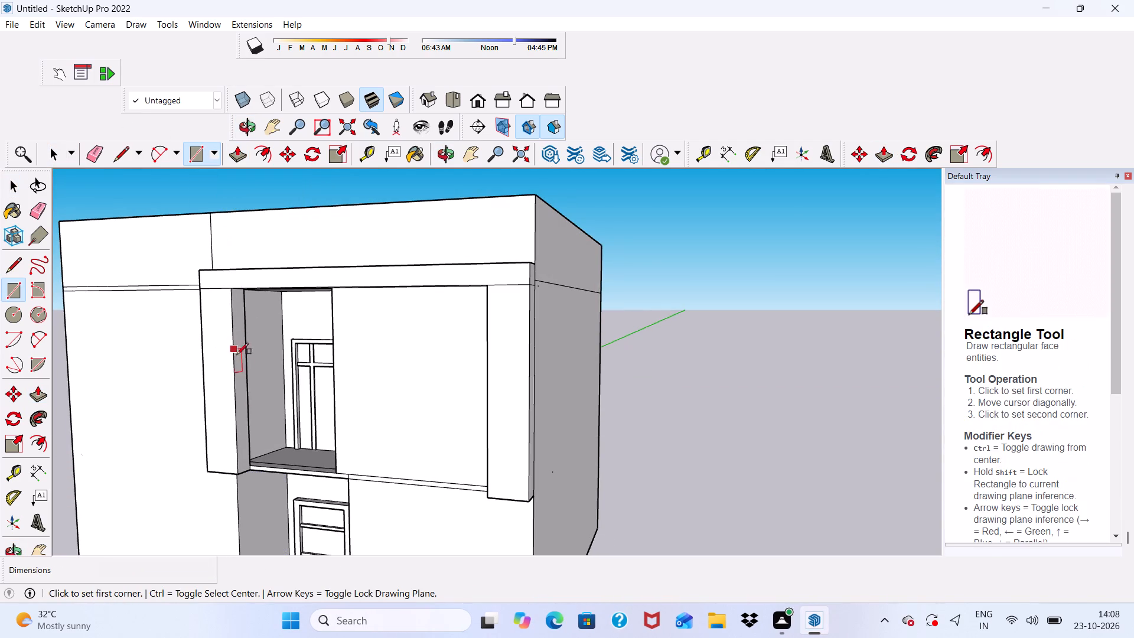
scroll(256, 431, "up", 5)
scroll(236, 477, "up", 5)
left_click(222, 503)
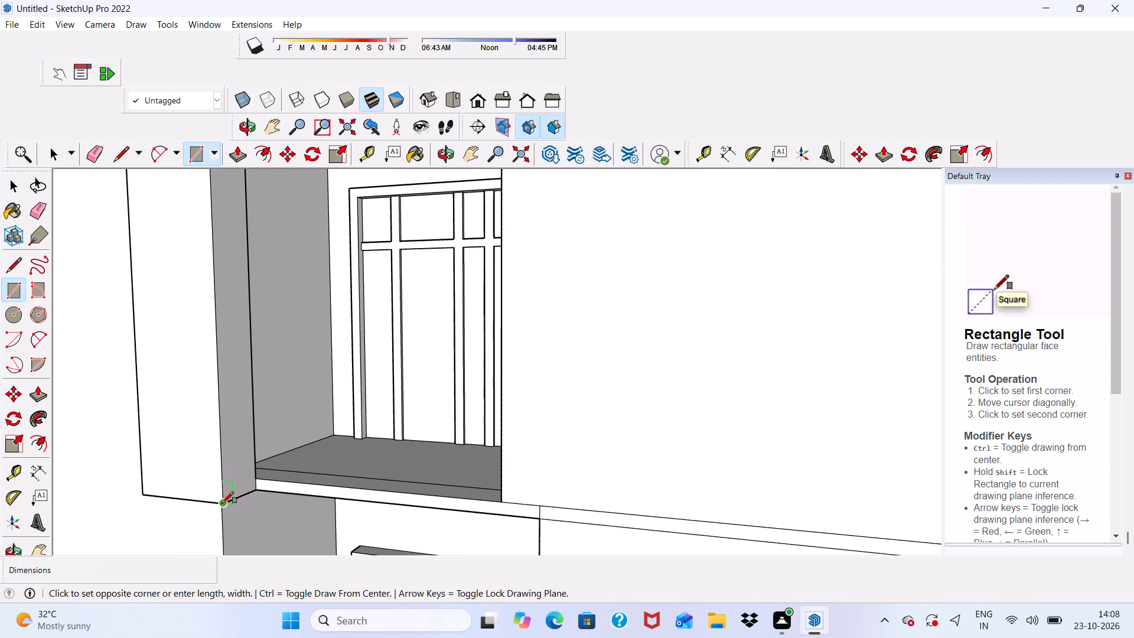
left_click(249, 372)
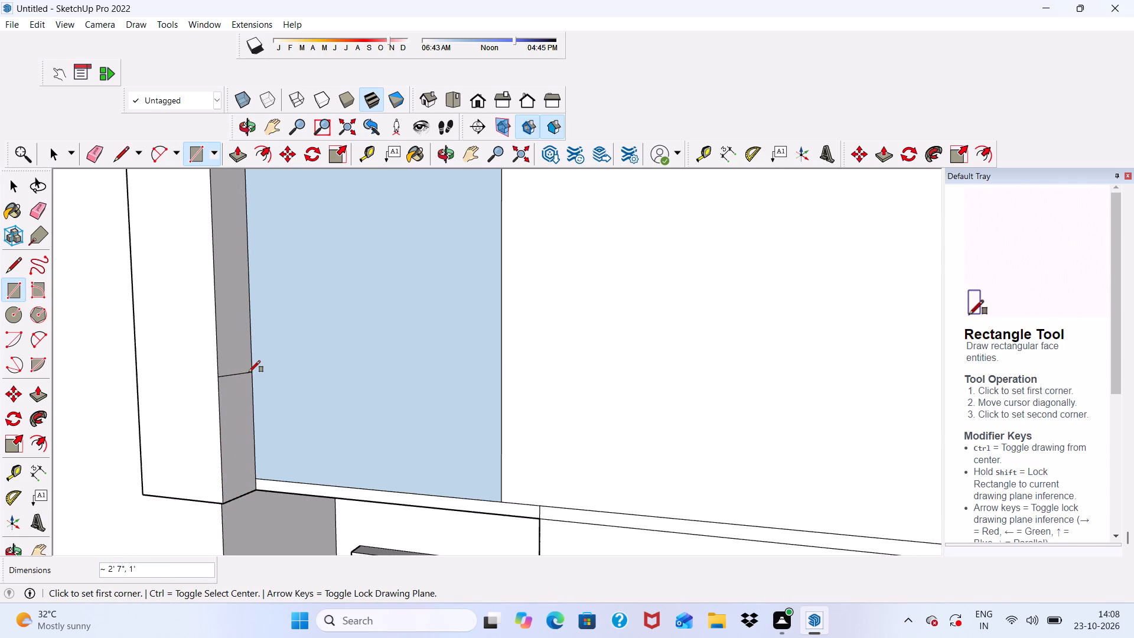
Delete the face closing the upper-floor opening in front of the door, inside the projecting frame.
key("space")
left_click(300, 382)
key("Delete")
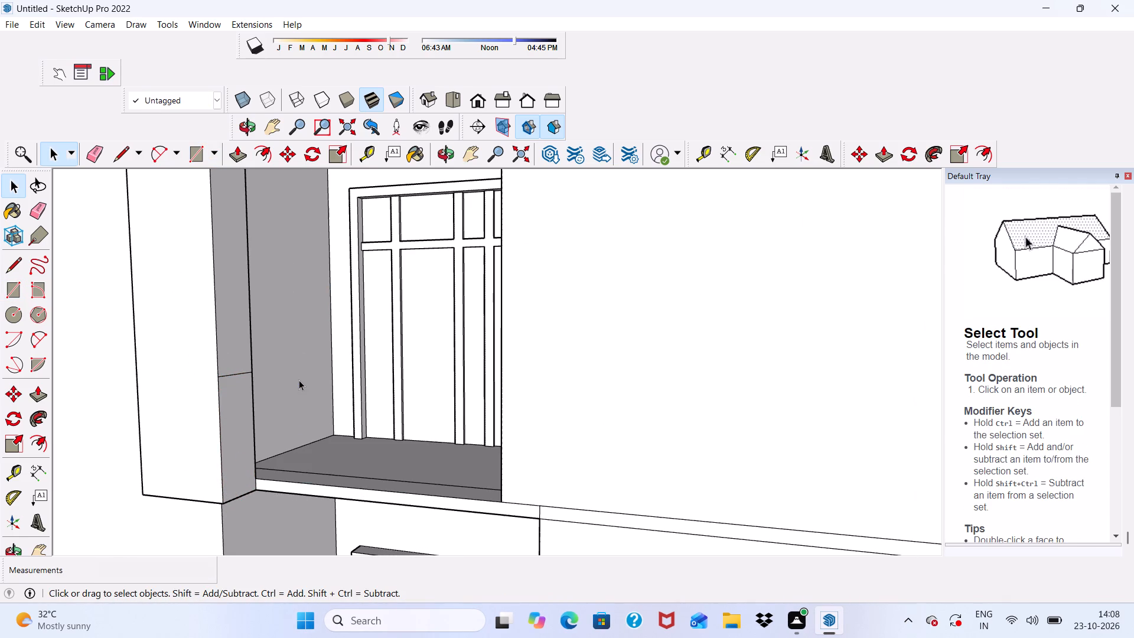
Push/Pull the rectangle on the left frame leg across the opening to the right leg, forming the frame's lower bar.
left_click(238, 150)
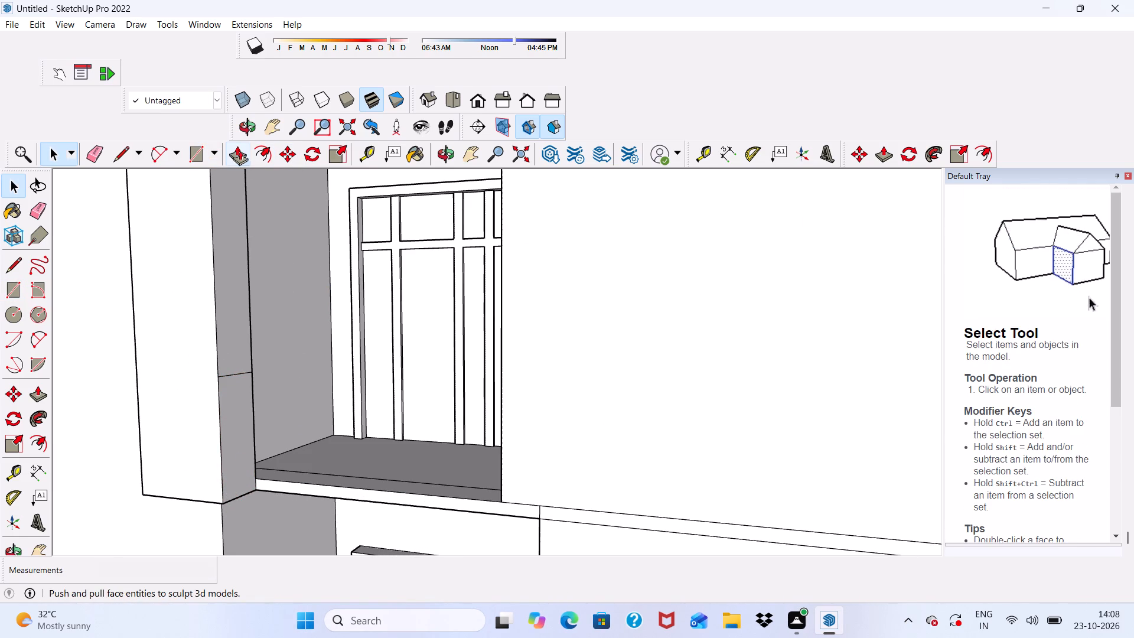
left_click(226, 451)
scroll(445, 466, "down", 2)
scroll(566, 412, "down", 4)
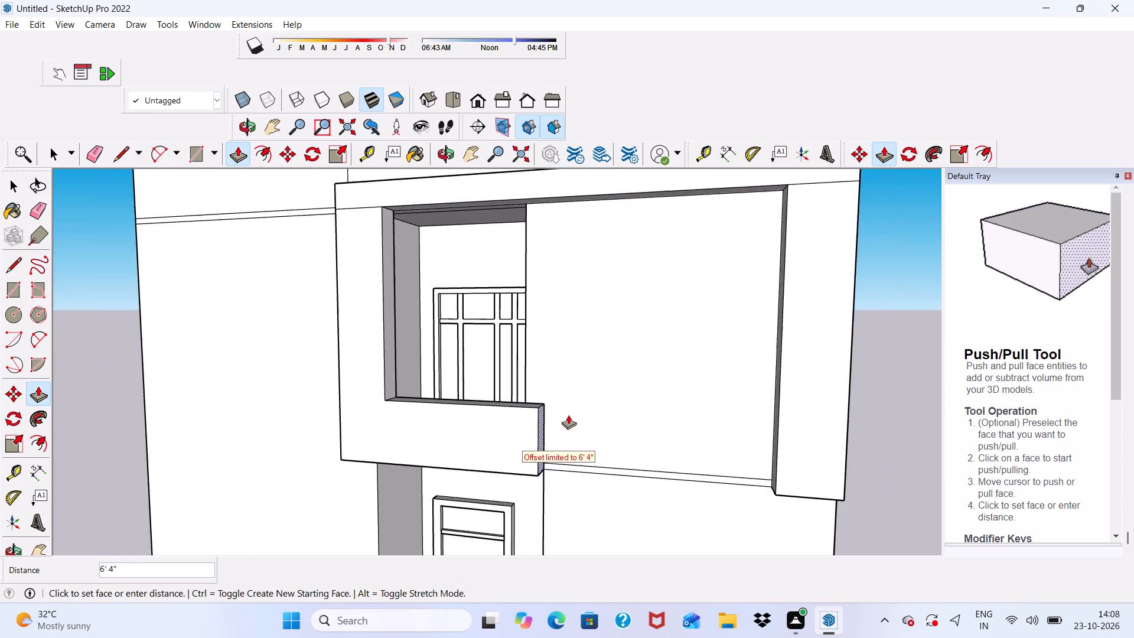
scroll(568, 415, "down", 6)
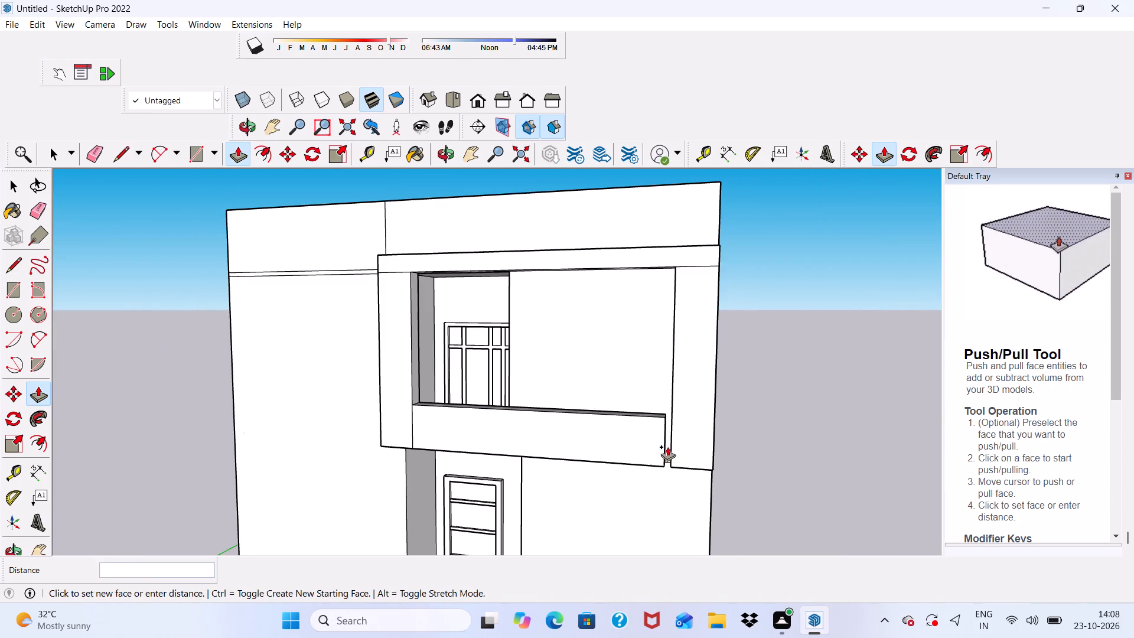
left_click(679, 397)
scroll(541, 427, "down", 5)
middle_click_drag(537, 433, 559, 376)
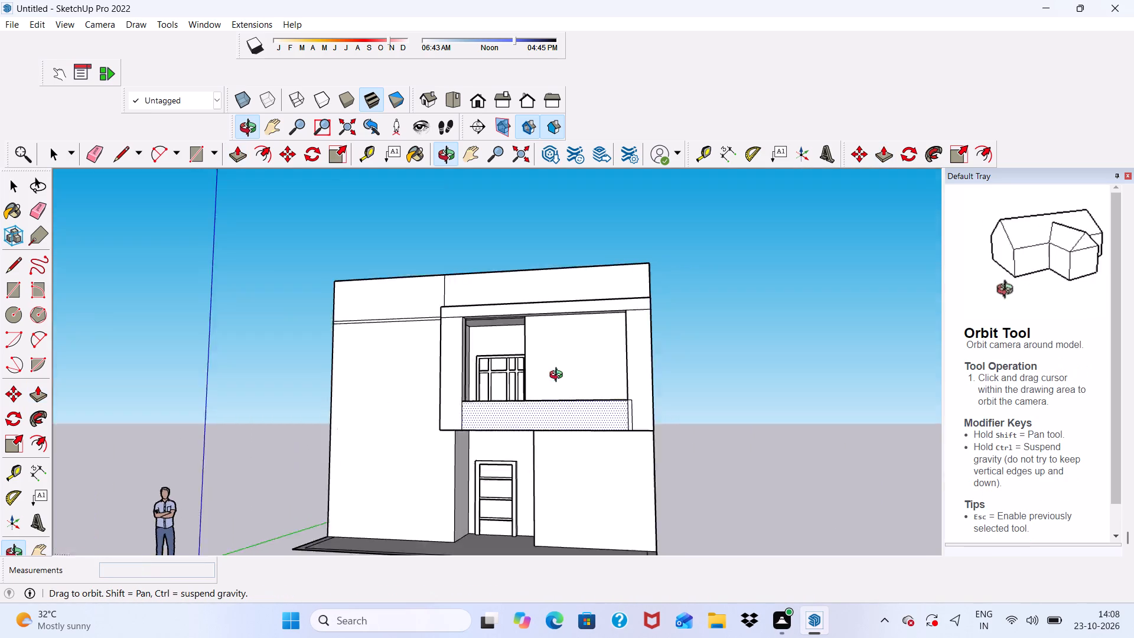
middle_click_drag(559, 376, 582, 425)
key("space")
left_click(724, 392)
scroll(603, 415, "down", 1)
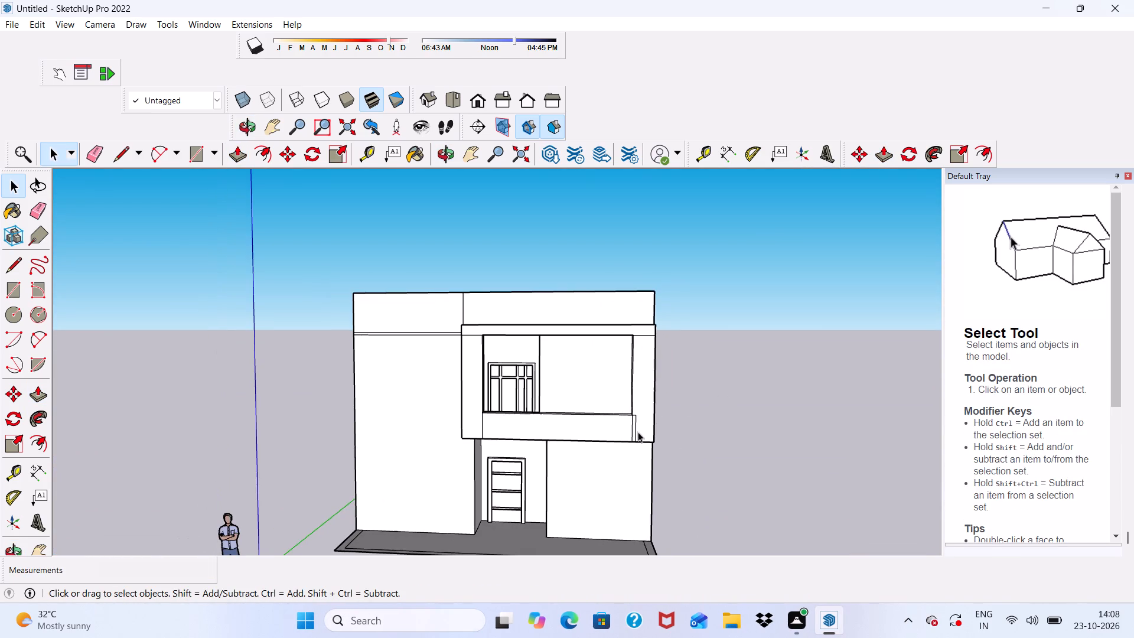
Push/Pull the top face of the frame's upper band up 7 3/16".
middle_click_drag(639, 434, 604, 344)
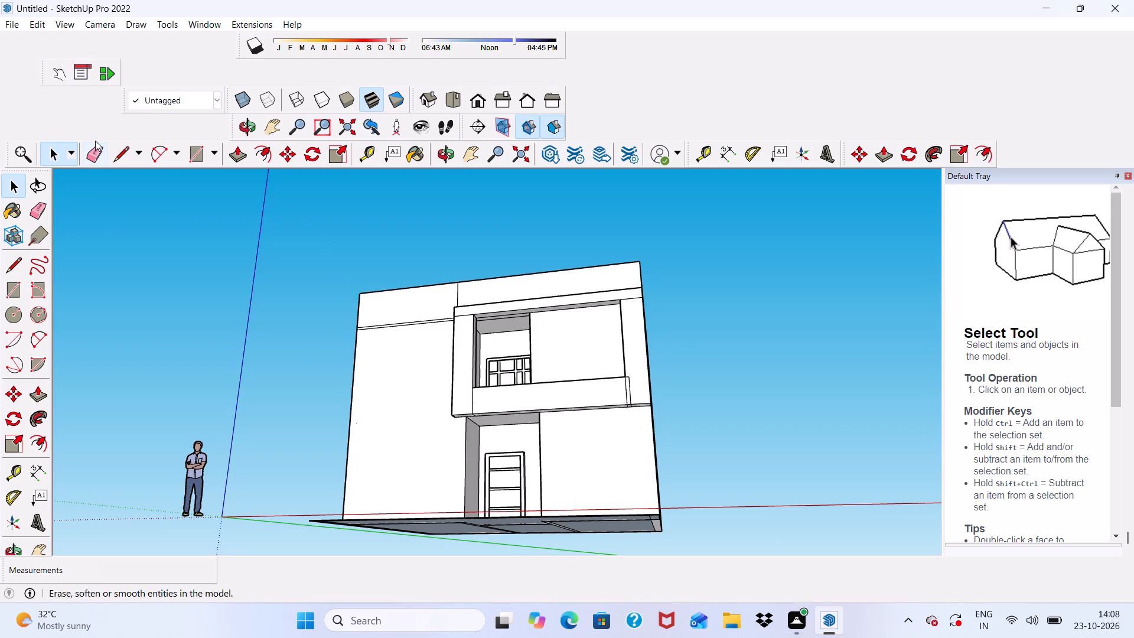
middle_click_drag(377, 401, 120, 605)
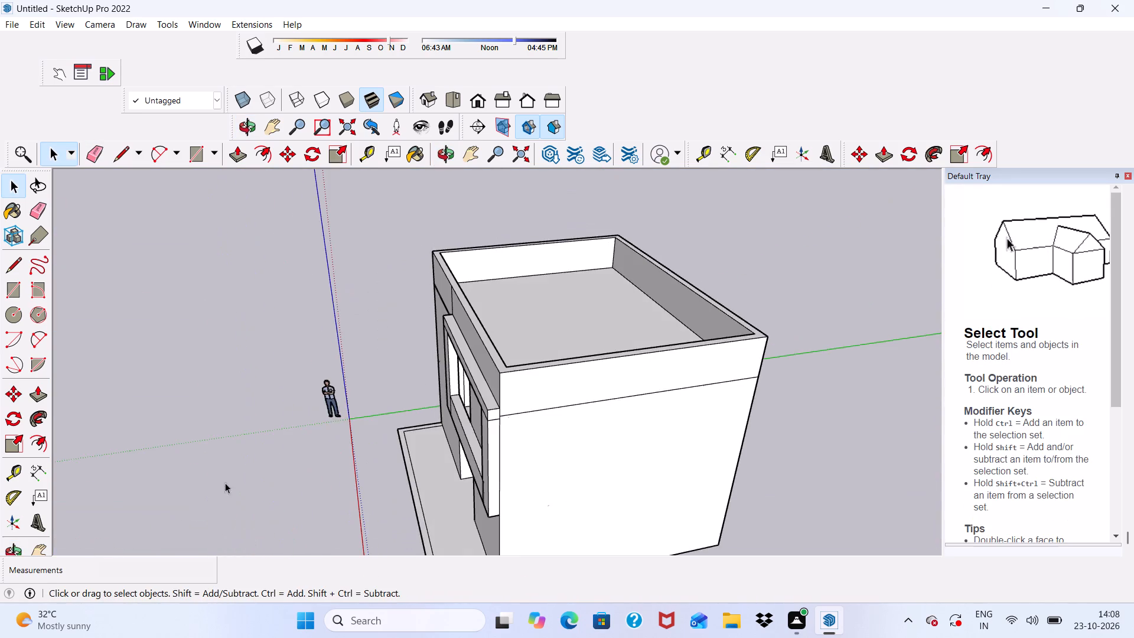
scroll(483, 337, "up", 12)
left_click(432, 376)
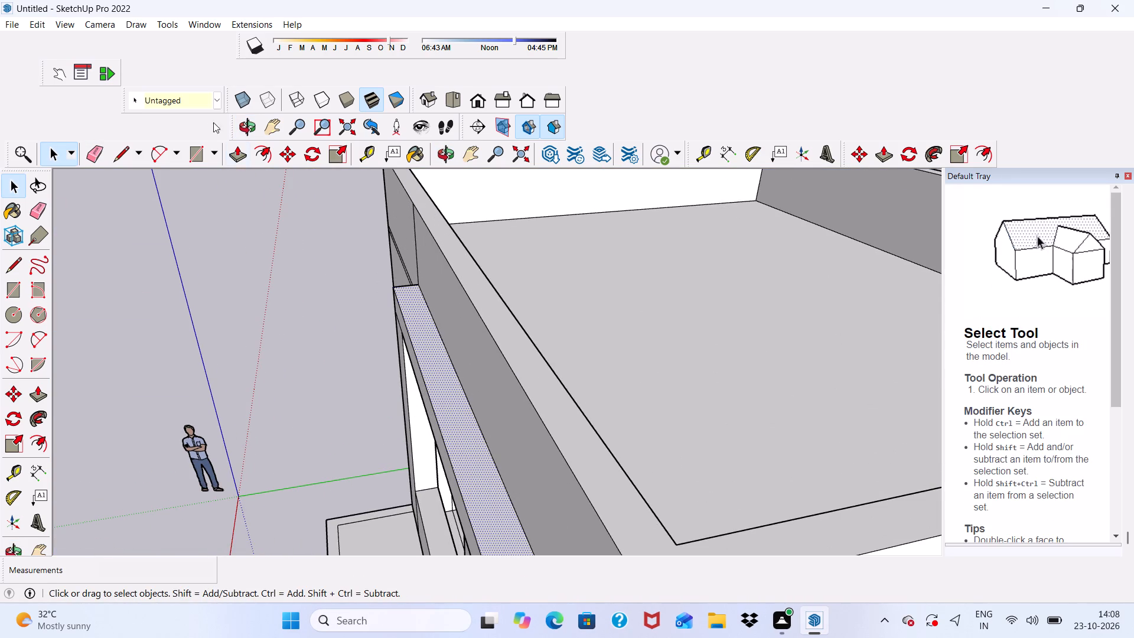
left_click(236, 157)
left_click(444, 386)
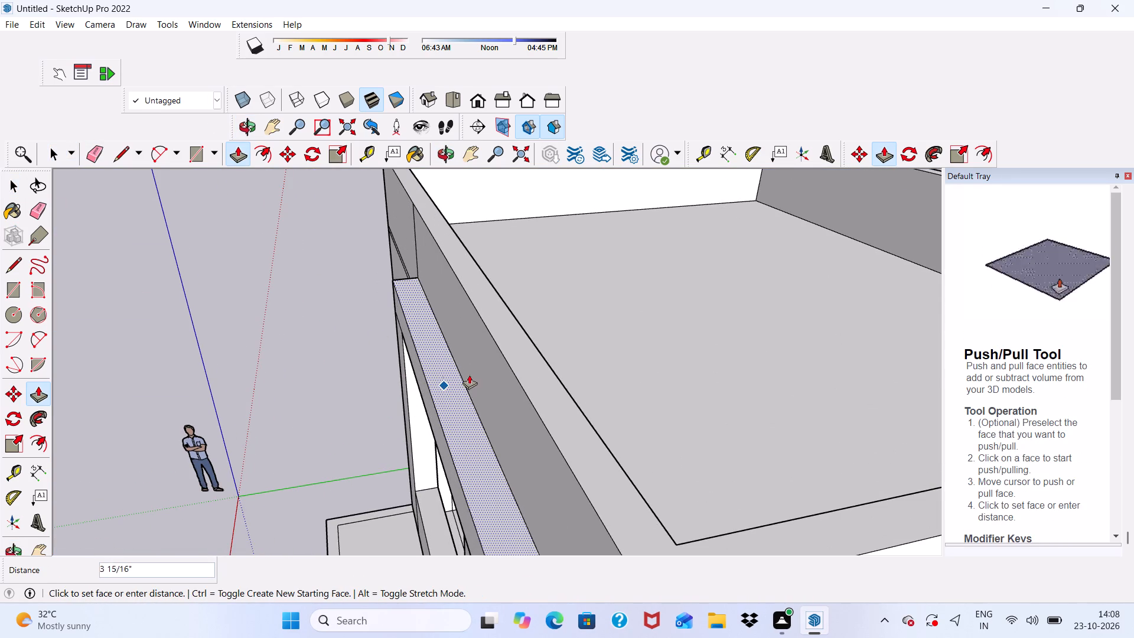
left_click(471, 367)
Erase the seam edges on the frame's front at its upper-left, upper-right and lower-left corners.
scroll(393, 386, "down", 4)
middle_click_drag(390, 405, 557, 318)
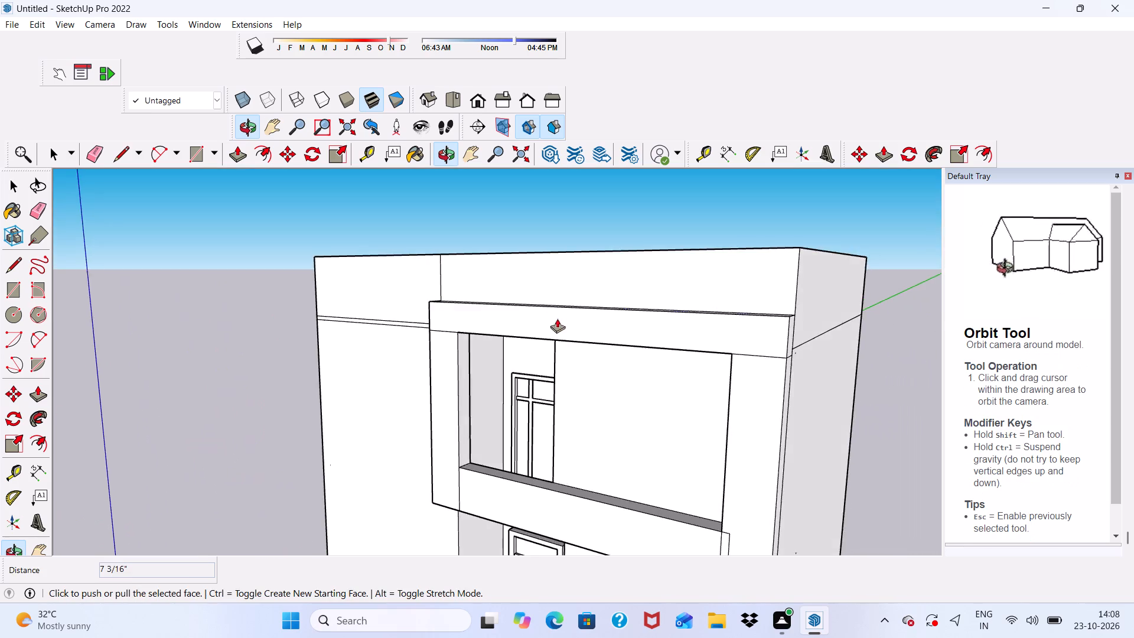
scroll(487, 279, "down", 4)
middle_click_drag(462, 359, 636, 334)
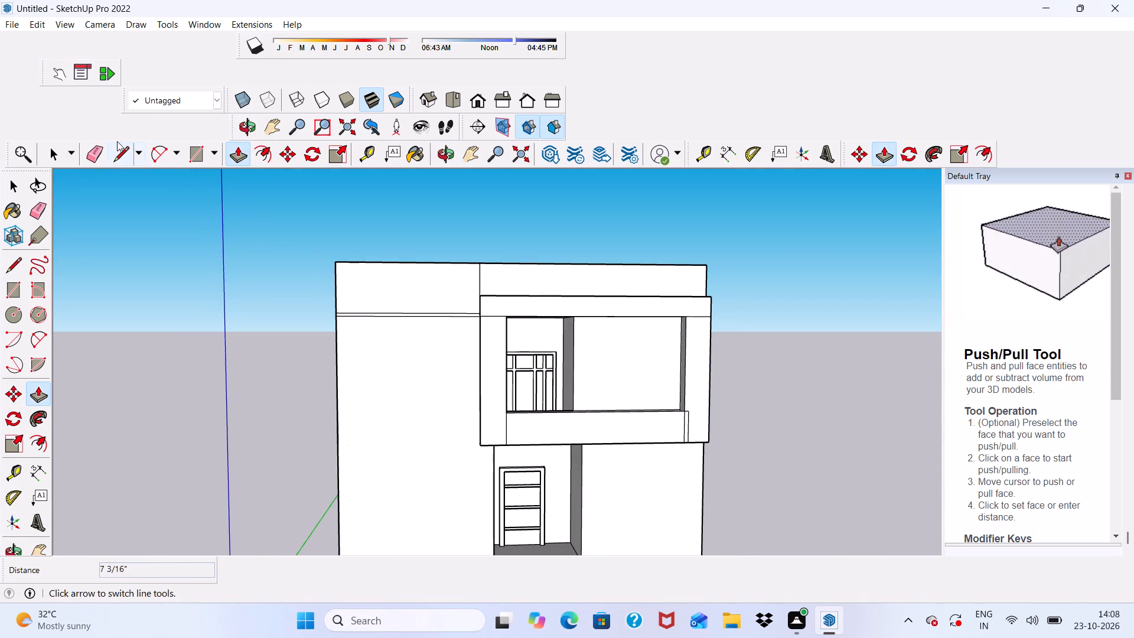
left_click(84, 154)
scroll(497, 340, "up", 5)
scroll(490, 320, "down", 2)
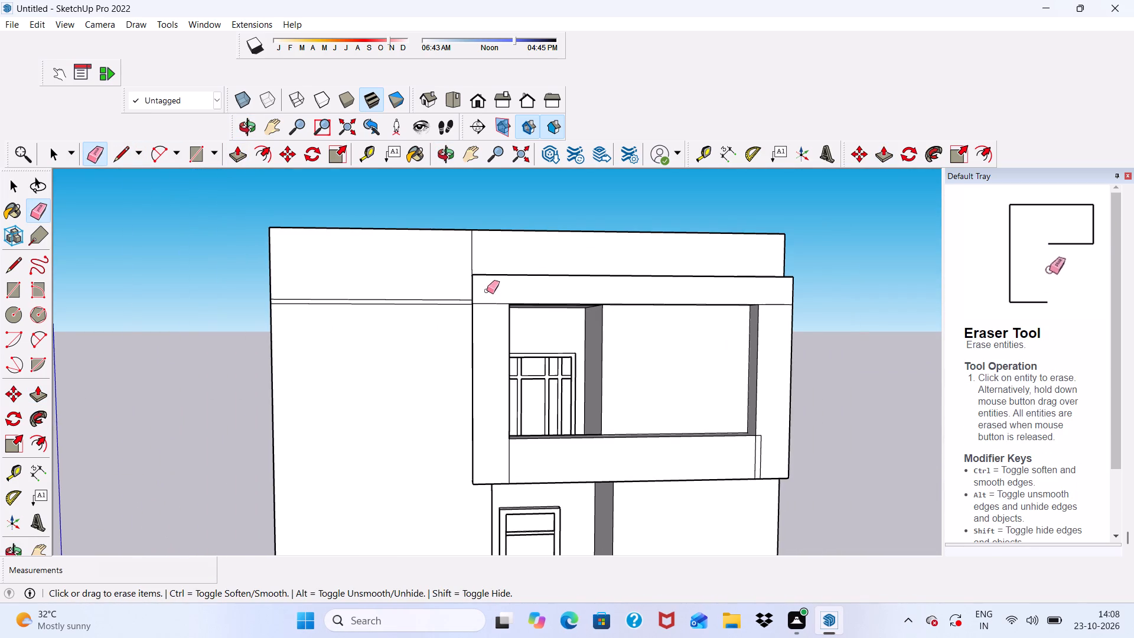
left_click_drag(485, 300, 487, 308)
scroll(487, 308, "down", 3)
scroll(712, 313, "up", 4)
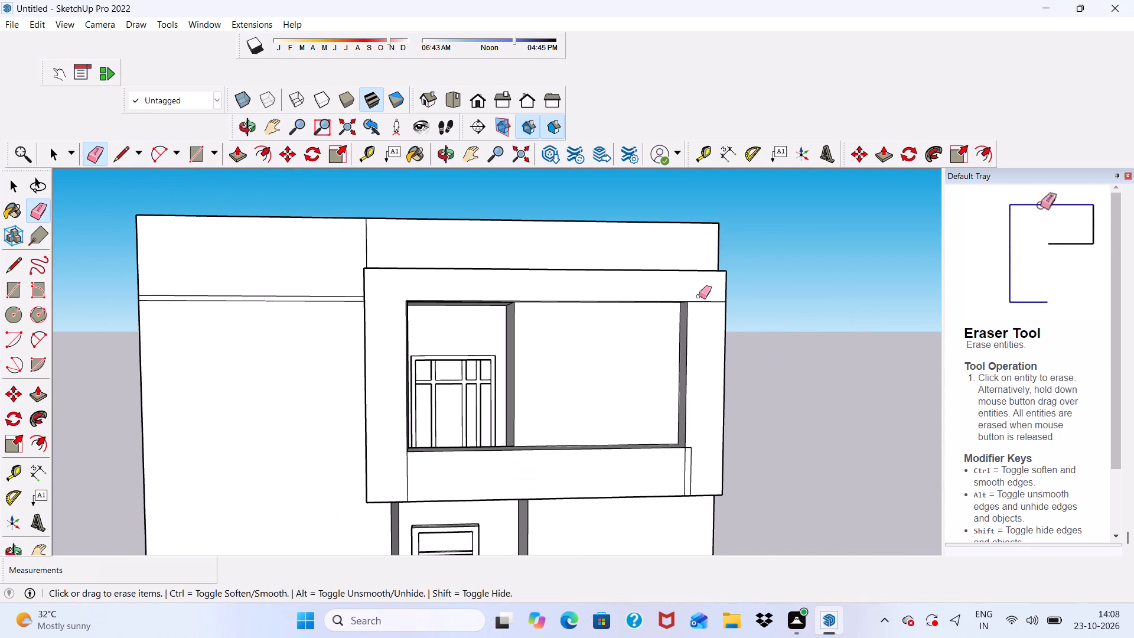
left_click_drag(699, 296, 701, 302)
scroll(605, 363, "down", 4)
scroll(407, 457, "up", 6)
left_click(430, 452)
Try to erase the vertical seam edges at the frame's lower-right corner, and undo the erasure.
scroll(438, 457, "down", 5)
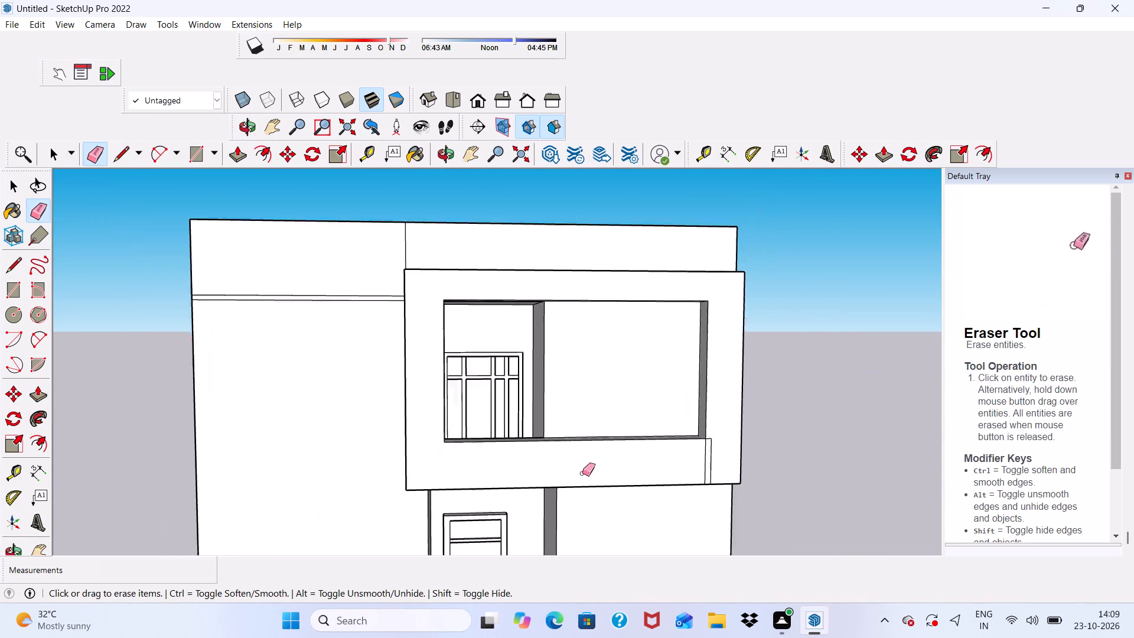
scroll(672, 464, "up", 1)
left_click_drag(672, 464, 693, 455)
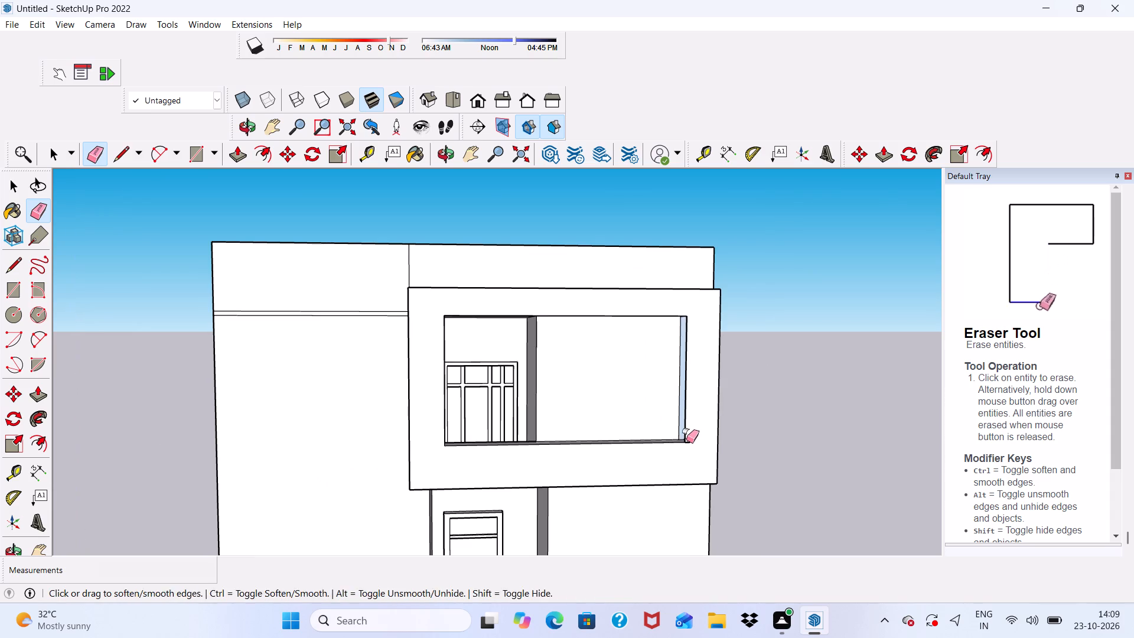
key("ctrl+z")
Erase the outer of the two vertical seam edges on the frame's front at its lower-right corner.
scroll(696, 433, "up", 12)
left_click(683, 432)
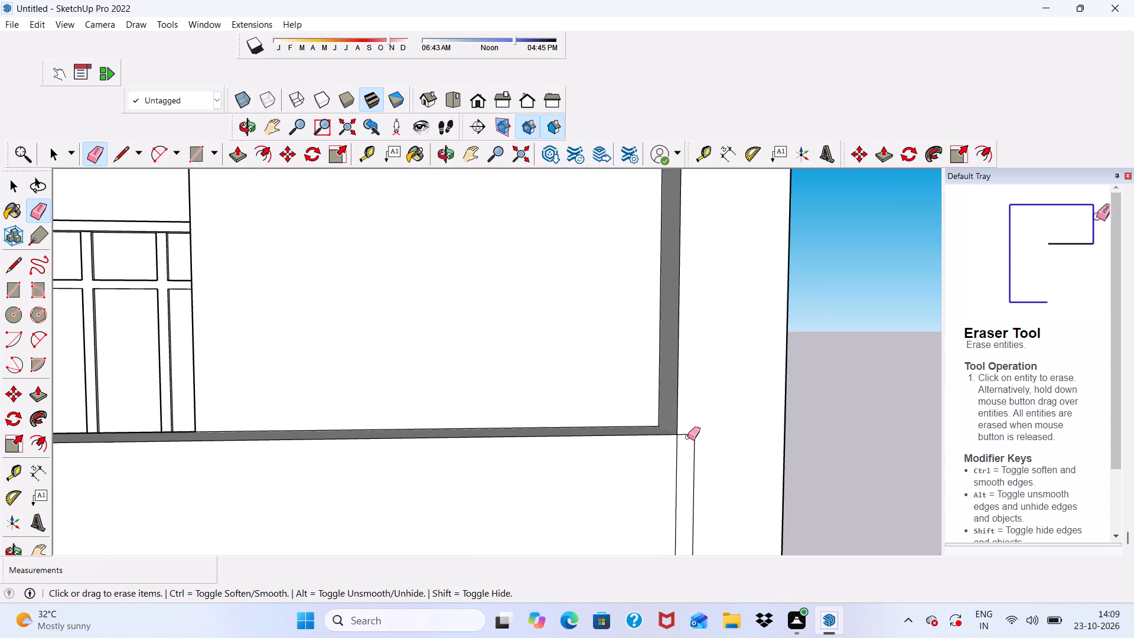
left_click_drag(687, 437, 697, 470)
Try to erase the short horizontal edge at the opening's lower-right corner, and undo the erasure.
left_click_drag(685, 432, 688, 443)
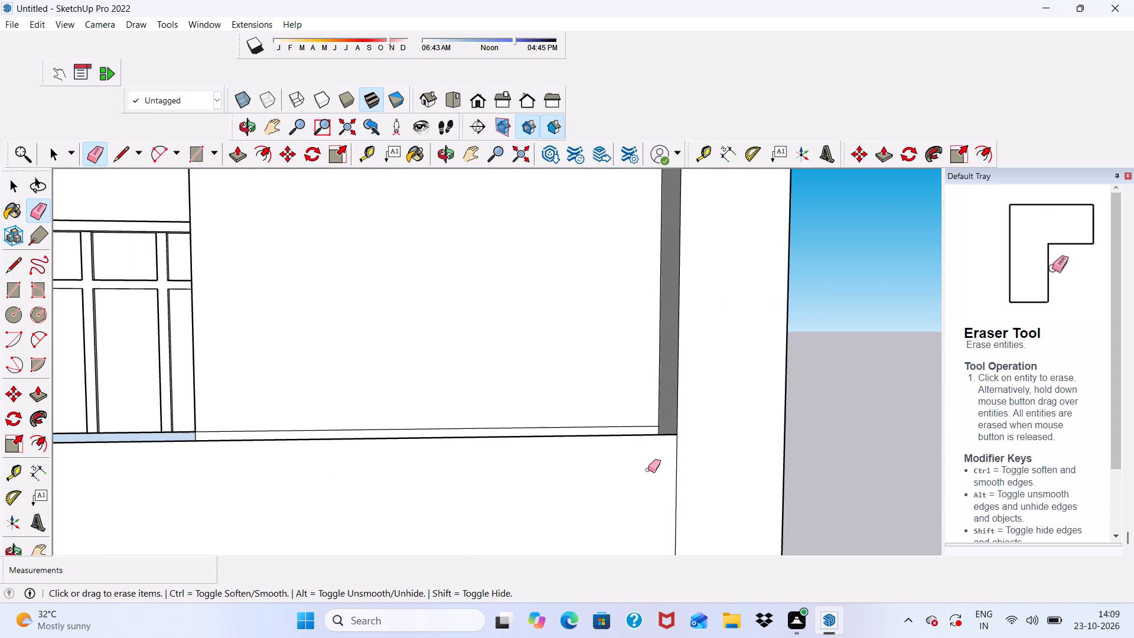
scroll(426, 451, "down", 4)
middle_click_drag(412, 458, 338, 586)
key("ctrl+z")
Erase the remaining seam edges on the front and underside of the frame's lower-right corner.
scroll(344, 466, "down", 5)
middle_click_drag(423, 491, 514, 392)
middle_click_drag(543, 444, 484, 228)
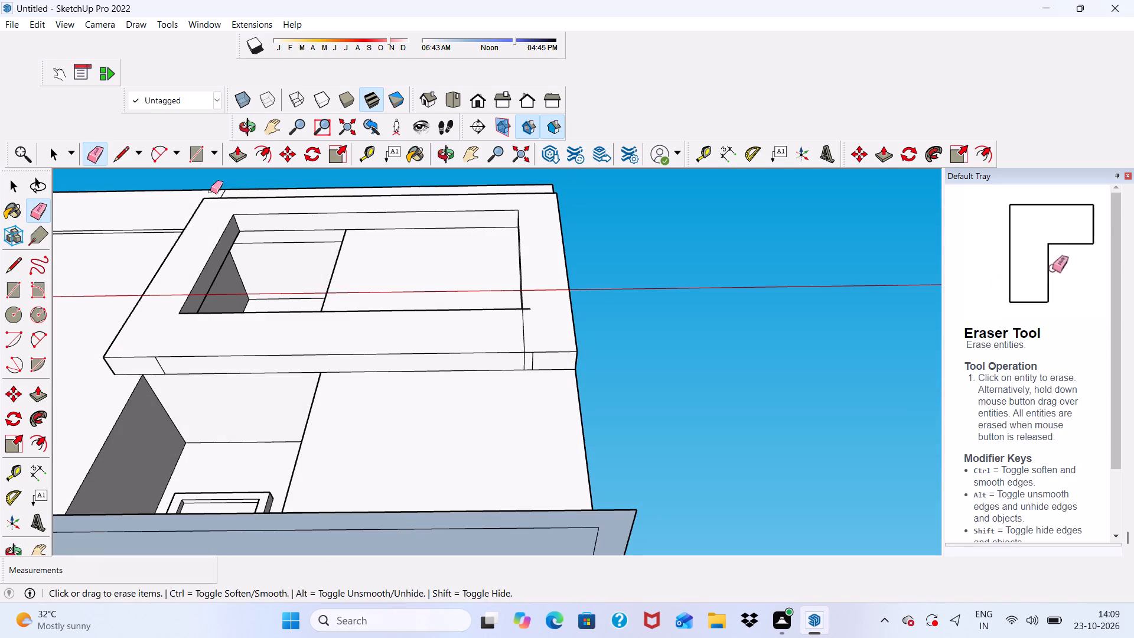
left_click(92, 156)
scroll(439, 373, "up", 5)
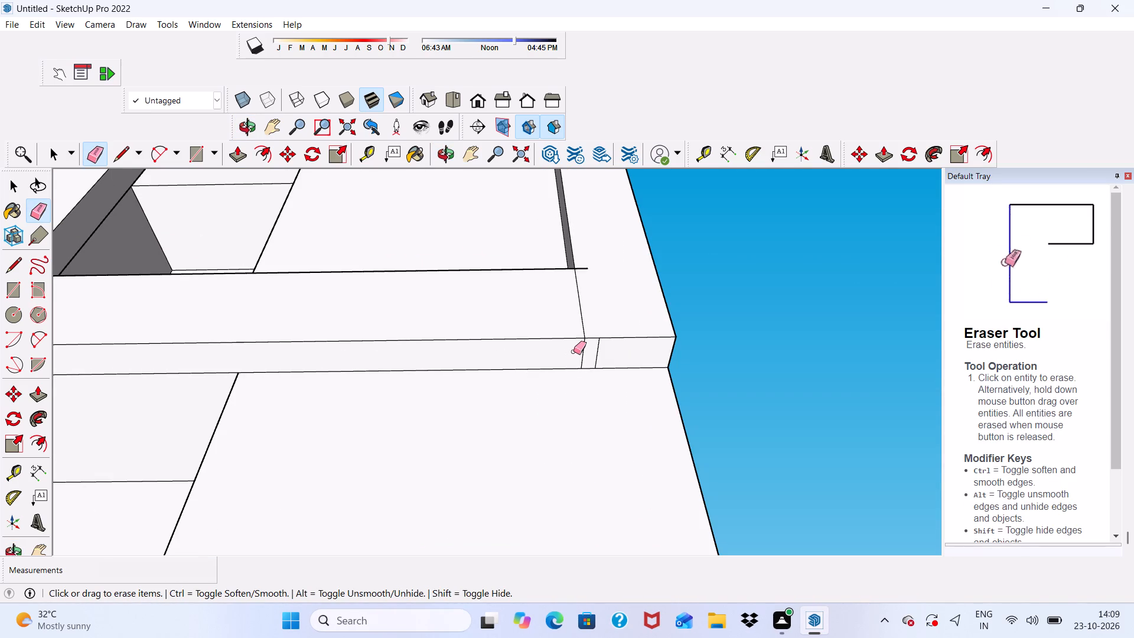
left_click_drag(573, 351, 613, 350)
Erase the short leftover edge at the lower-right corner of the frame's opening.
scroll(574, 343, "down", 2)
middle_click_drag(574, 343, 750, 637)
left_click(633, 431)
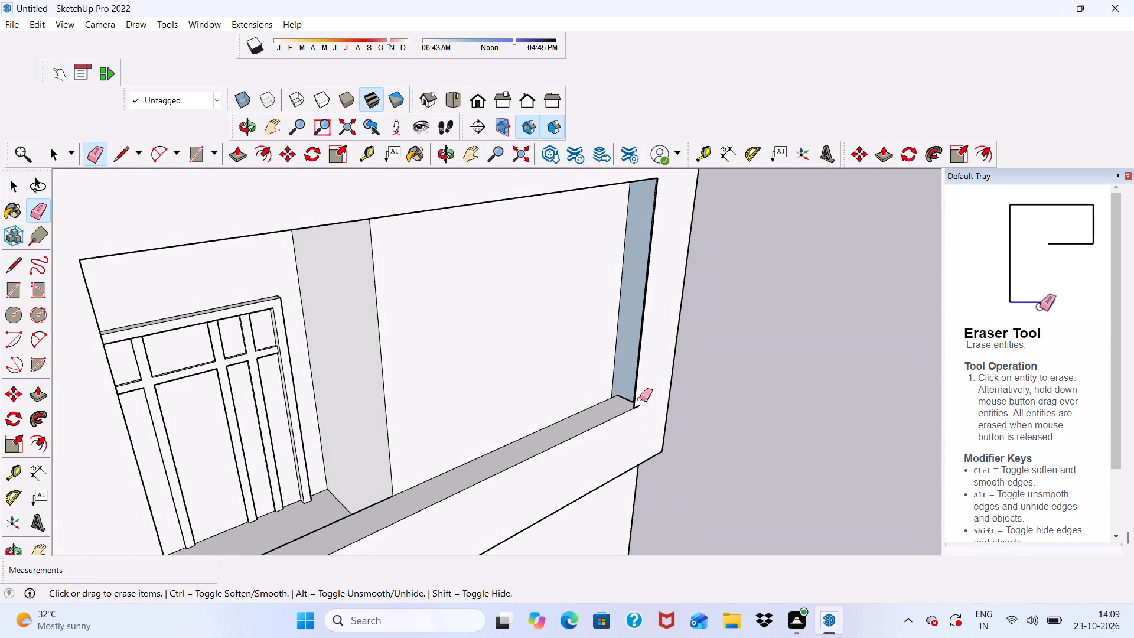
scroll(640, 398, "up", 10)
left_click_drag(635, 412, 635, 417)
Push/Pull the wall strip behind the open right-hand section of the frame's lower bar 1' forward.
scroll(635, 422, "down", 3)
middle_click(635, 431)
middle_click_drag(635, 431, 472, 179)
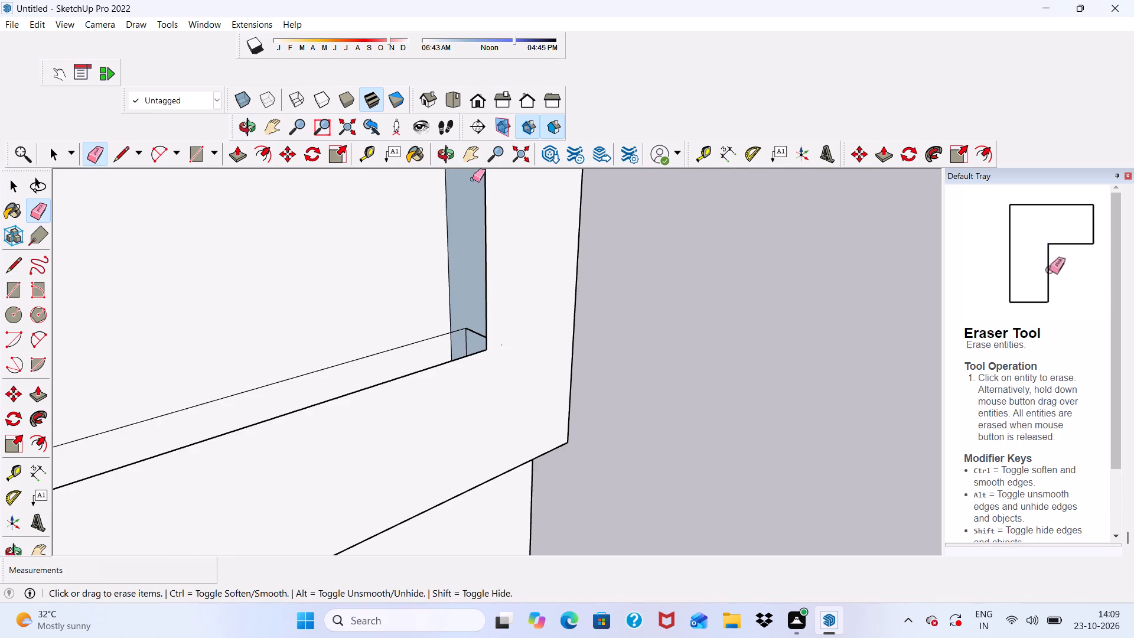
middle_click_drag(472, 179, 467, 171)
middle_click_drag(443, 485, 232, 507)
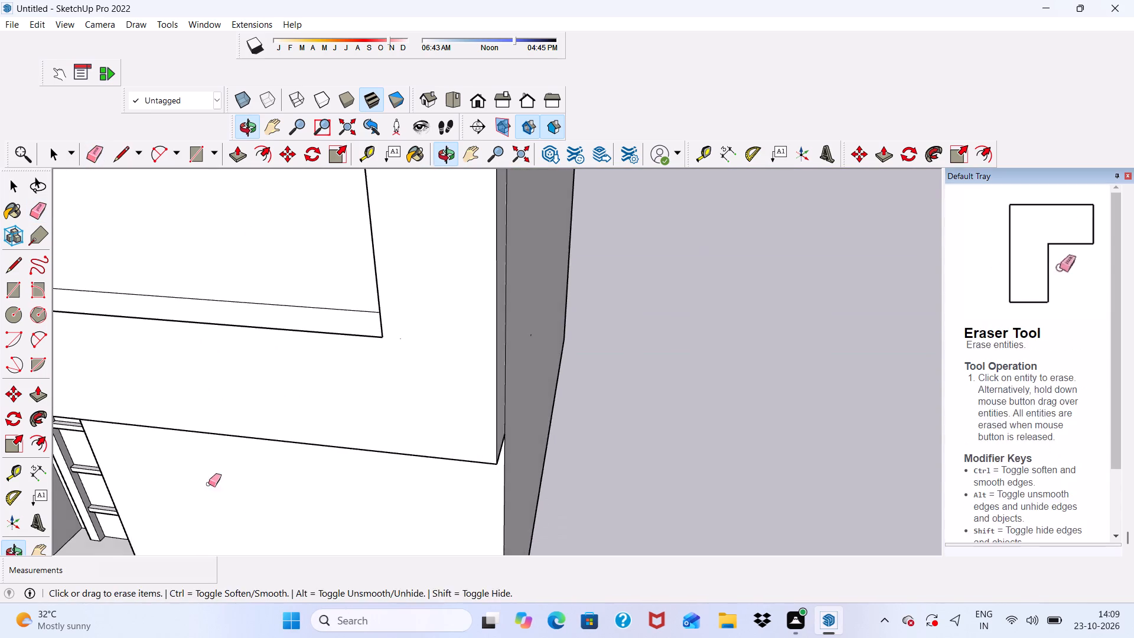
key("space")
scroll(165, 325, "up", 3)
scroll(158, 311, "down", 14)
middle_click_drag(268, 363, 246, 474)
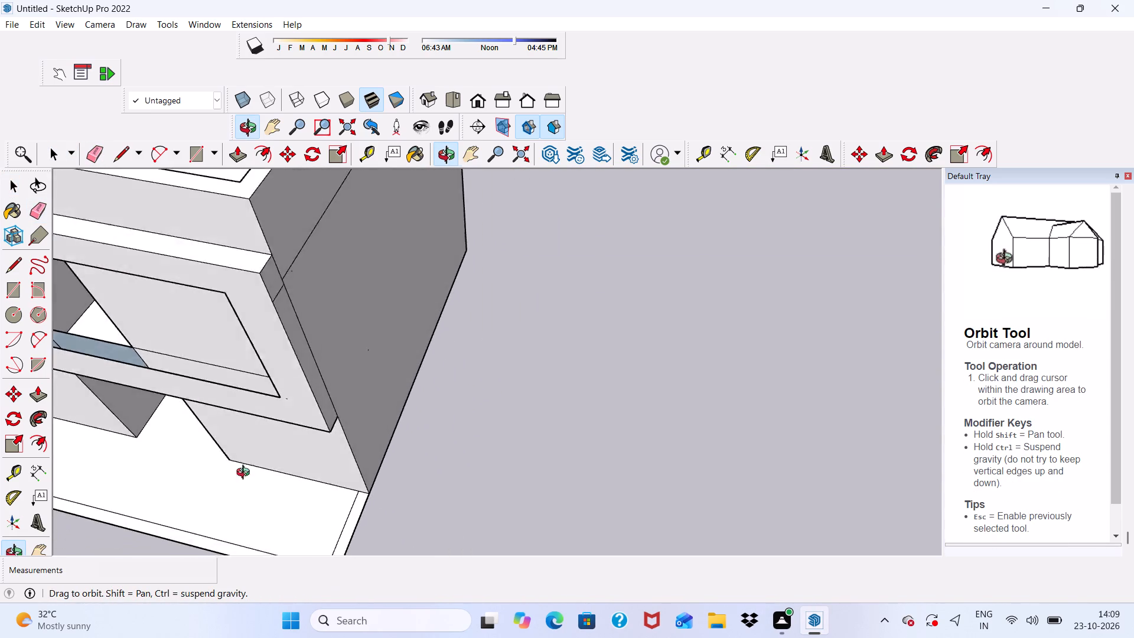
middle_click_drag(246, 474, 174, 492)
scroll(188, 272, "up", 12)
scroll(159, 308, "down", 1)
scroll(159, 308, "up", 4)
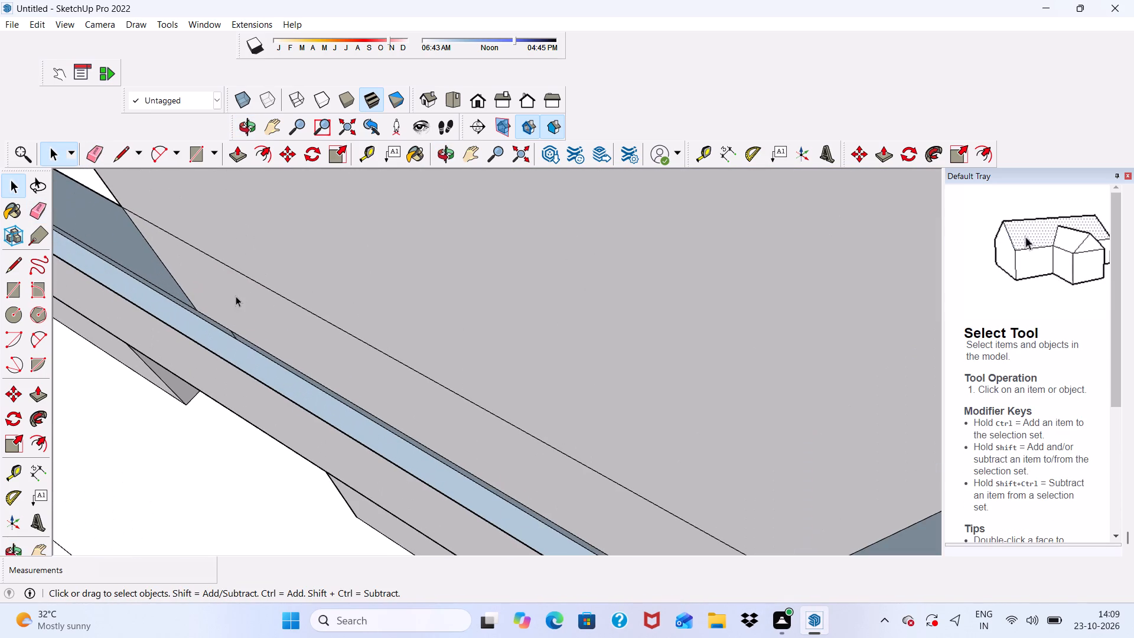
left_click(236, 296)
left_click(228, 151)
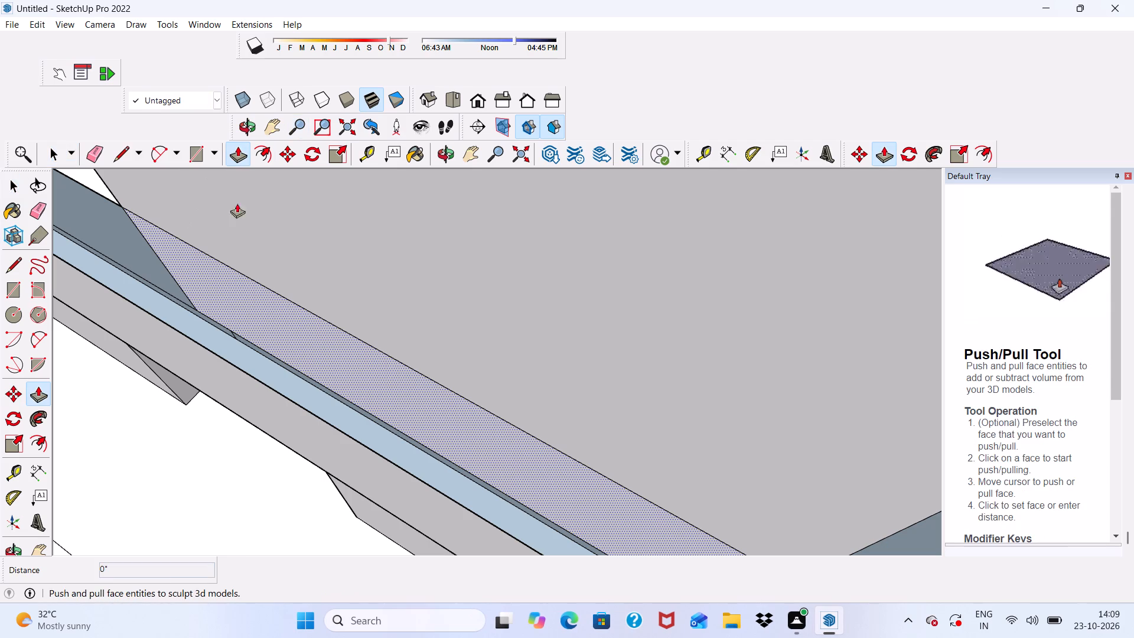
left_click(282, 317)
left_click(255, 402)
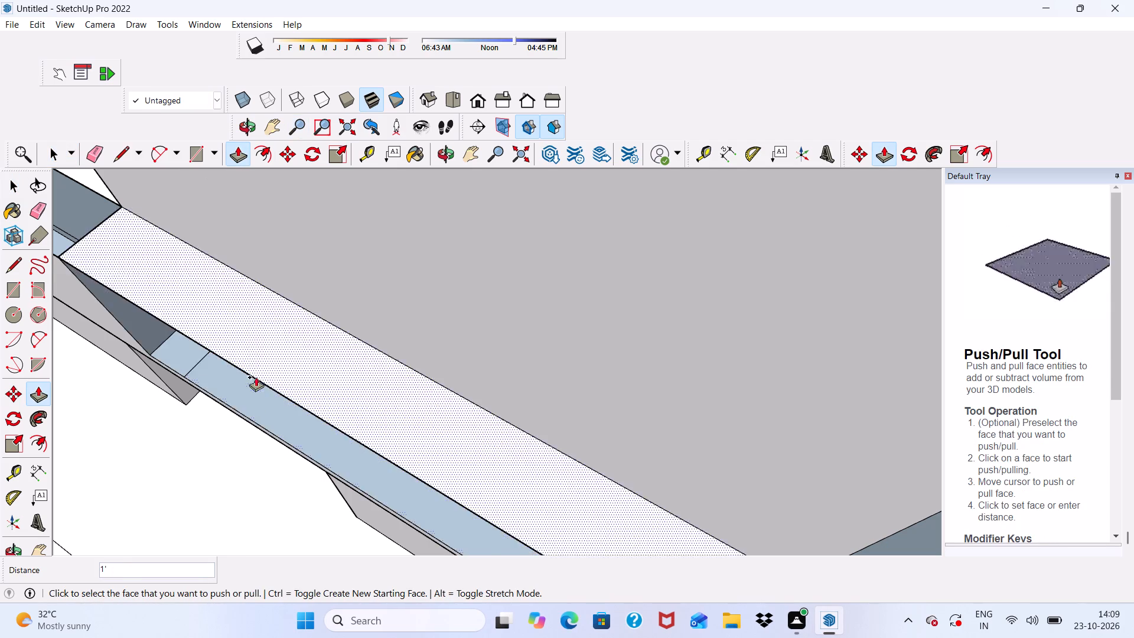
Push/Pull the recessed face of the lower bar's right-hand section 1' forward, flush with the frame's front.
scroll(255, 359, "down", 5)
scroll(265, 387, "up", 1)
middle_click_drag(265, 387, 337, 308)
left_click(333, 298)
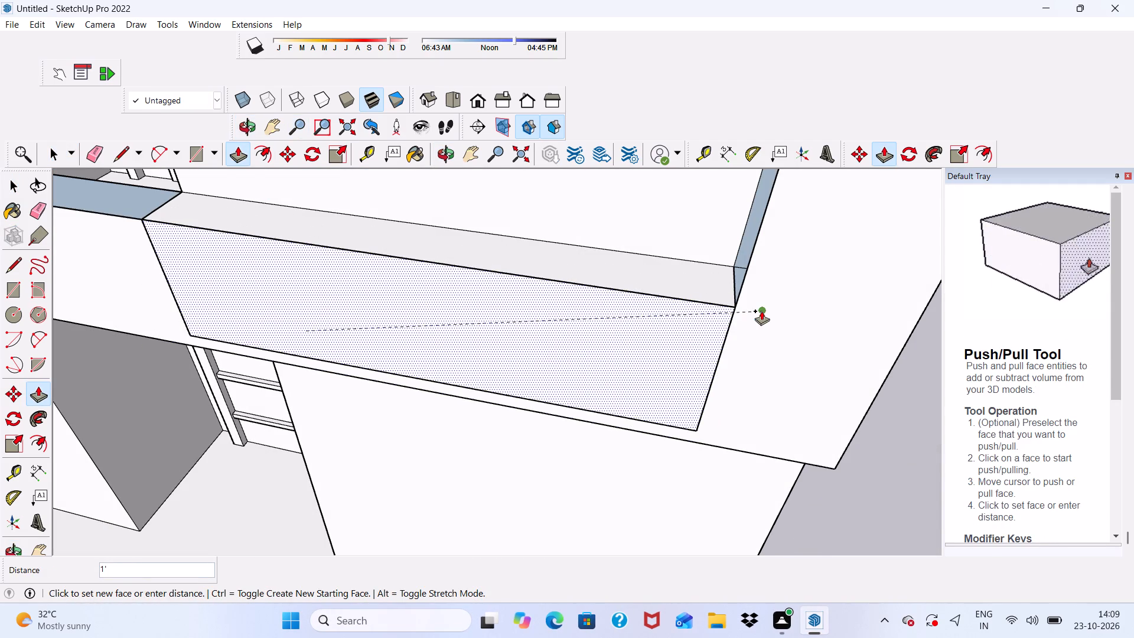
left_click(761, 311)
Push/Pull the strip behind the lower bar's door-side section 1' forward.
scroll(750, 295, "down", 8)
scroll(383, 212, "up", 5)
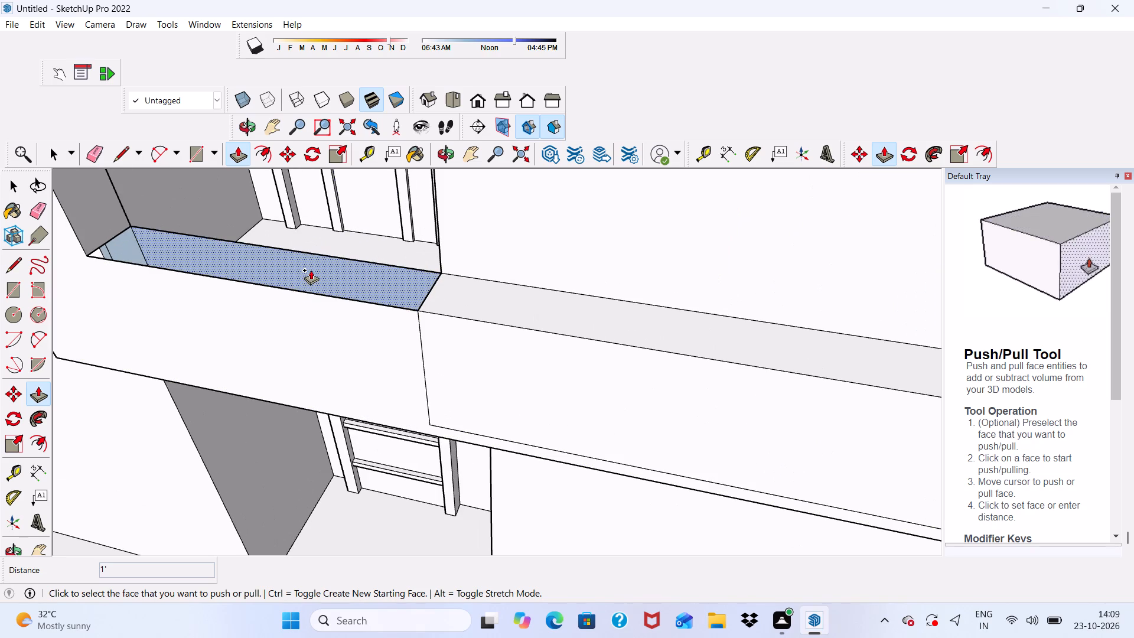
left_click(311, 269)
left_click(493, 377)
scroll(393, 314, "down", 3)
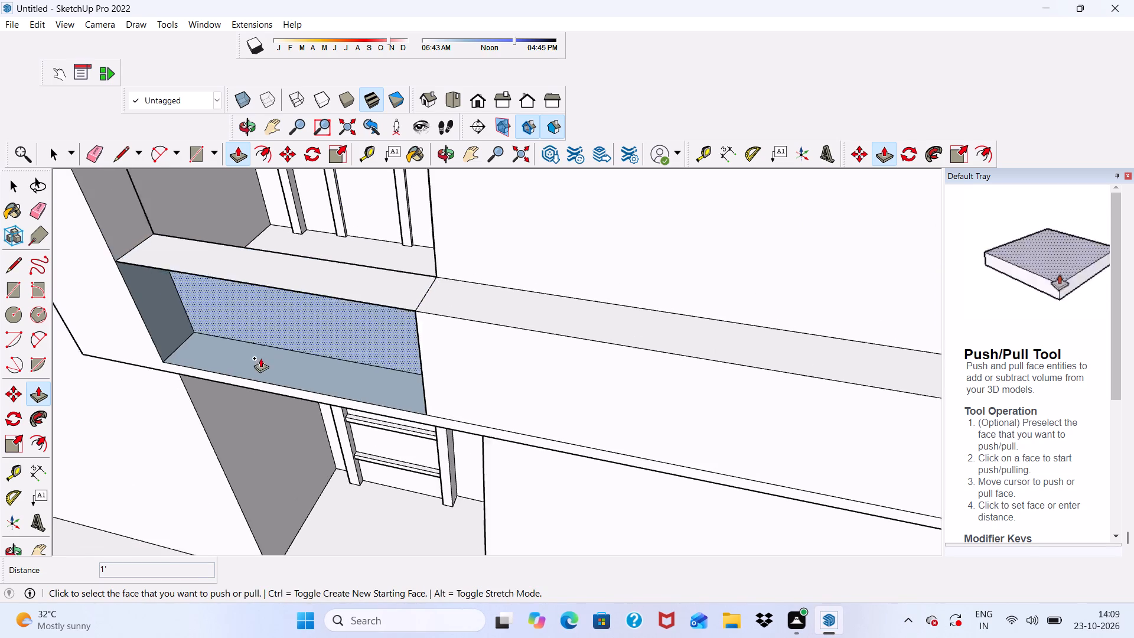
Push/Pull the recessed face of the lower bar's door-side section 1' forward, flush with the frame's front.
scroll(260, 358, "down", 1)
scroll(228, 356, "up", 1)
left_click(246, 310)
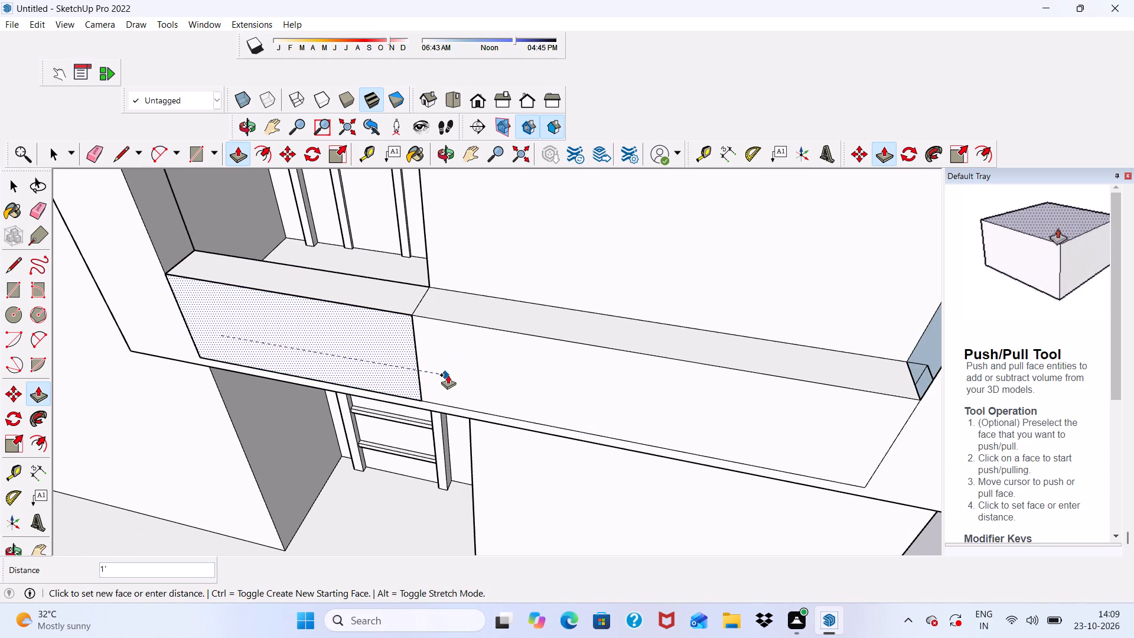
left_click(448, 375)
Push/Pull the narrow face exposed inside the right frame leg out to the frame's front face.
scroll(248, 301, "down", 6)
scroll(328, 354, "up", 2)
scroll(333, 359, "down", 5)
middle_click_drag(445, 392, 676, 373)
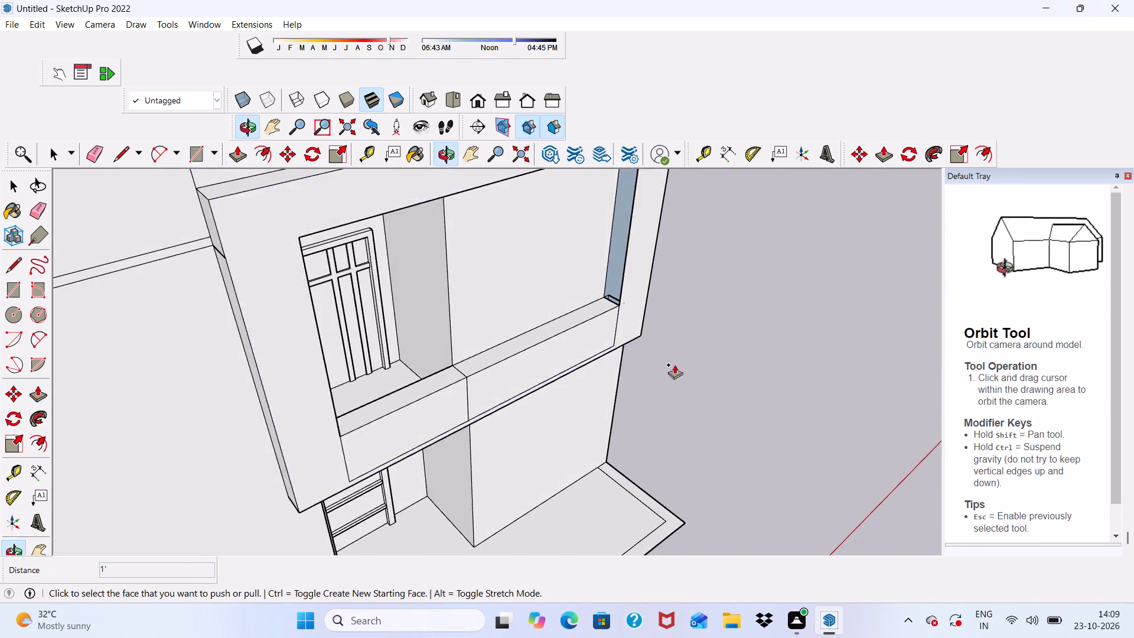
scroll(595, 246, "up", 11)
left_click(631, 249)
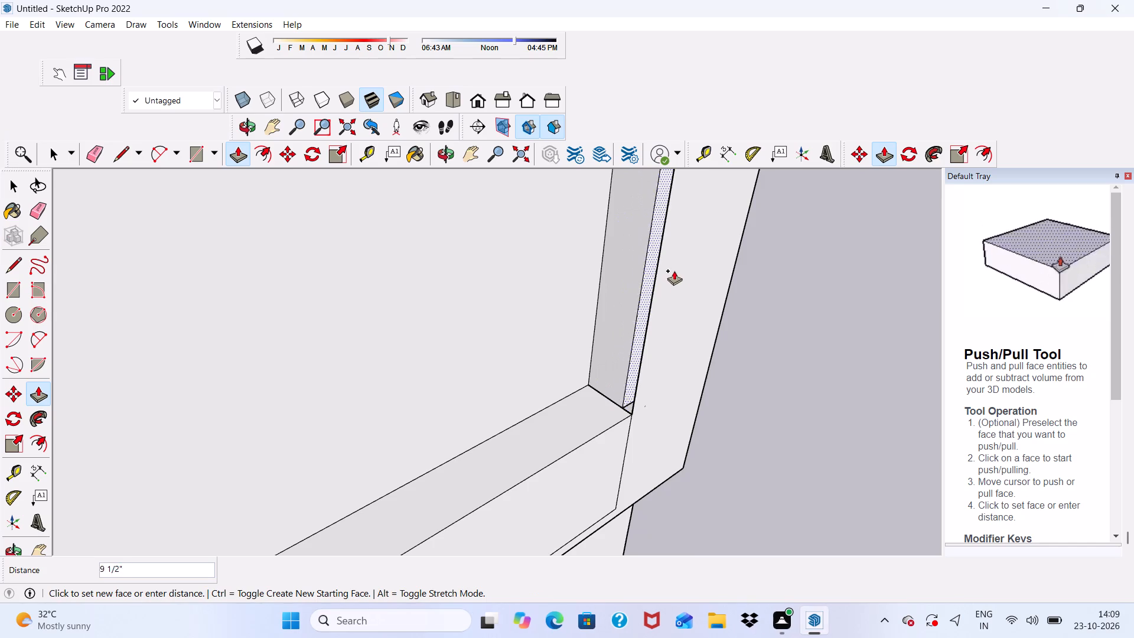
left_click(683, 288)
scroll(576, 282, "down", 5)
middle_click_drag(579, 338, 317, 338)
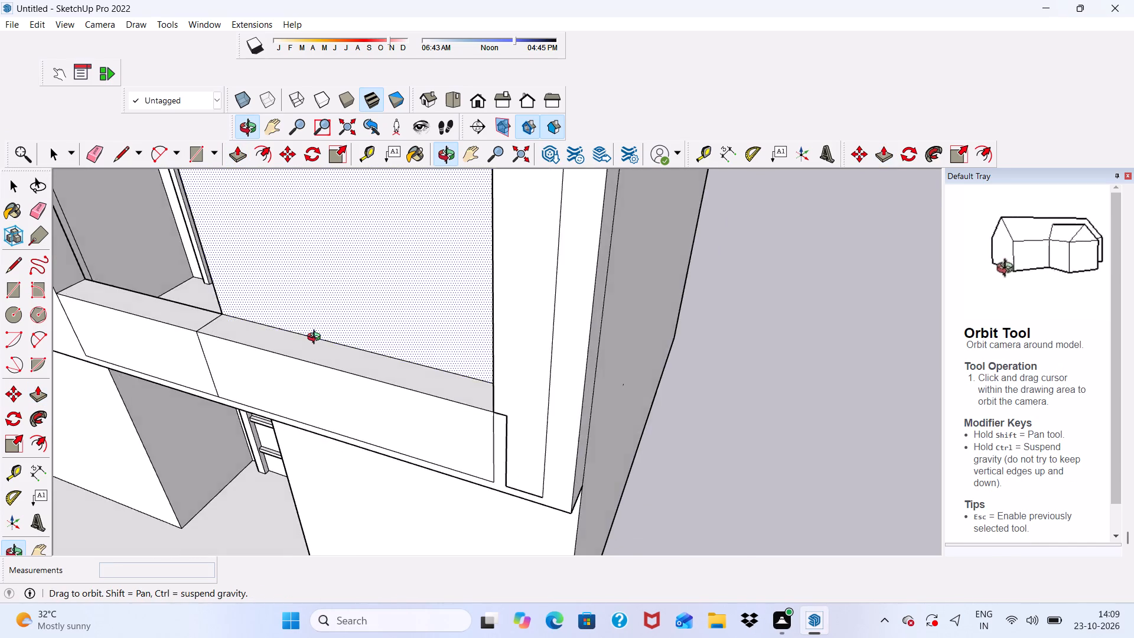
middle_click_drag(317, 338, 124, 376)
key("space")
scroll(569, 410, "up", 10)
key("space")
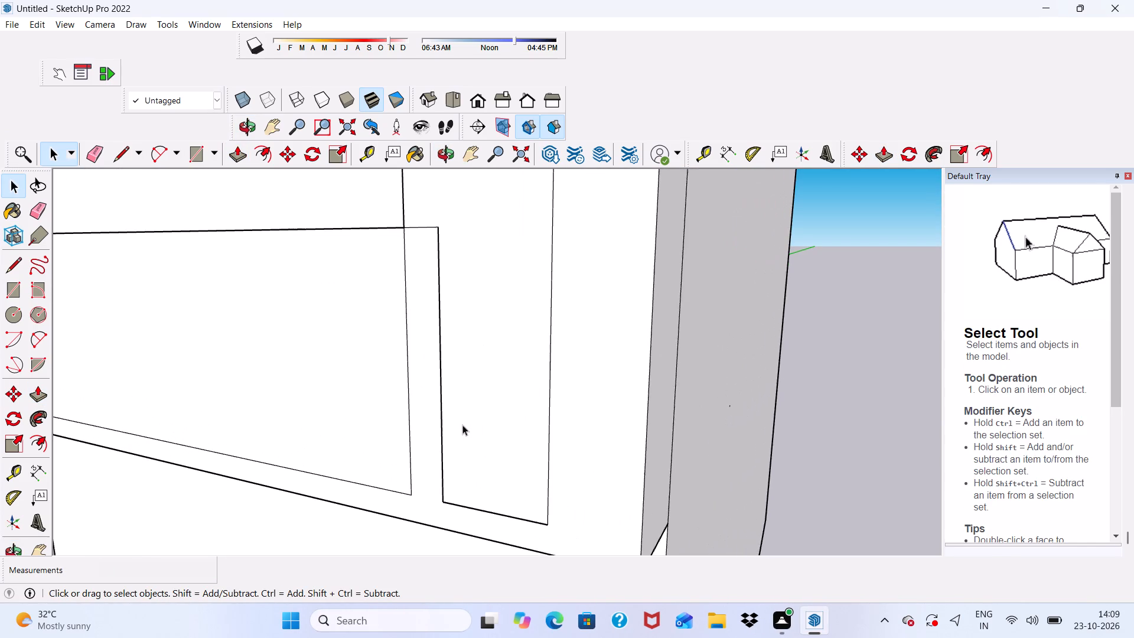
Erase the leftover vertical and short horizontal edges where the lower bar meets the right frame leg.
middle_click_drag(464, 481, 530, 425)
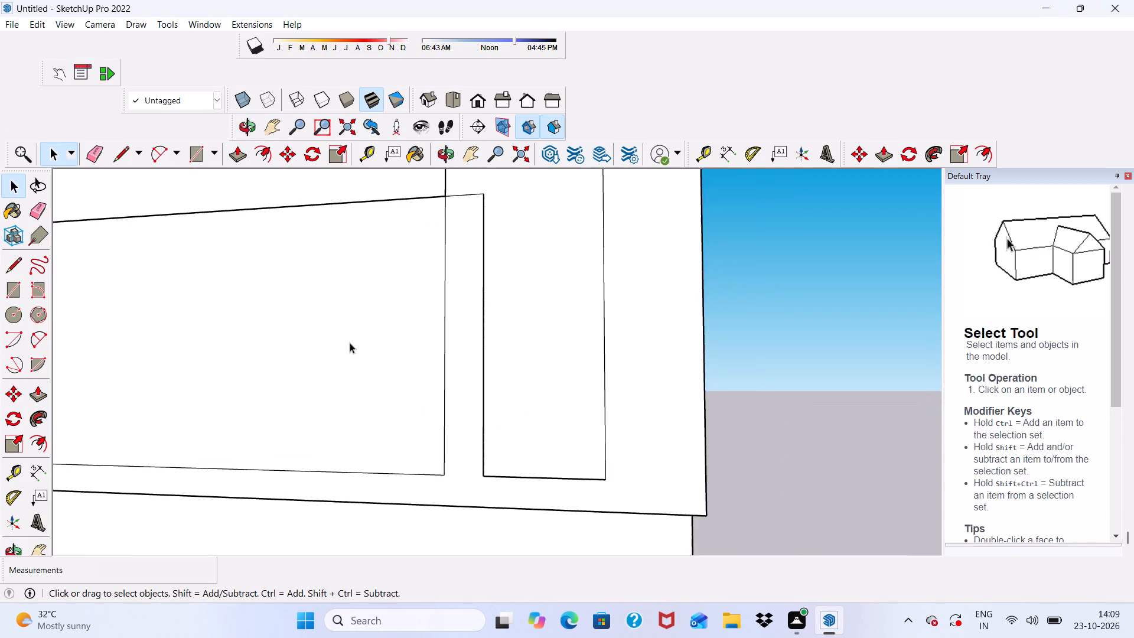
scroll(306, 314, "up", 1)
left_click(90, 144)
left_click_drag(510, 324, 464, 382)
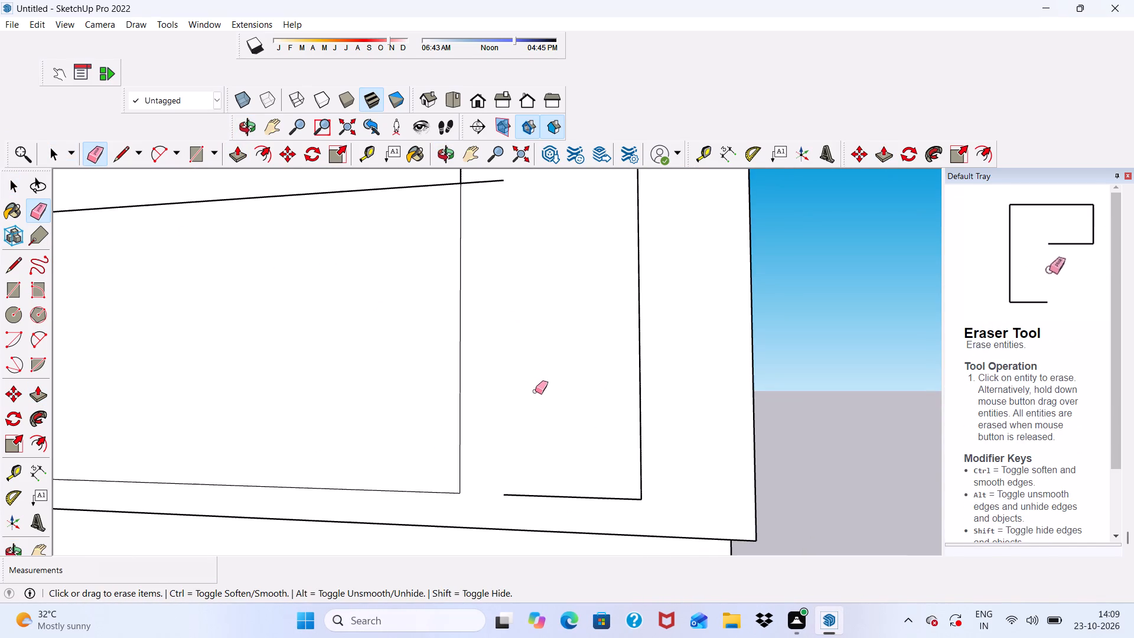
left_click_drag(537, 396, 562, 510)
scroll(397, 354, "down", 5)
middle_click_drag(427, 355, 663, 409)
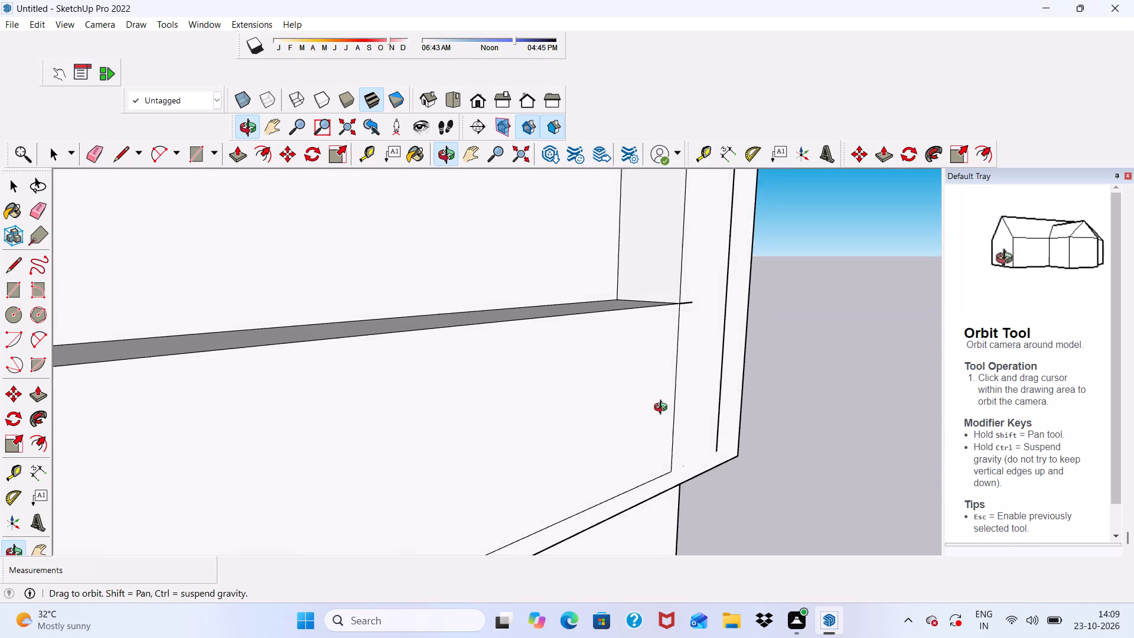
middle_click_drag(663, 409, 661, 408)
scroll(699, 325, "up", 6)
left_click_drag(679, 288, 680, 301)
left_click_drag(670, 322, 657, 341)
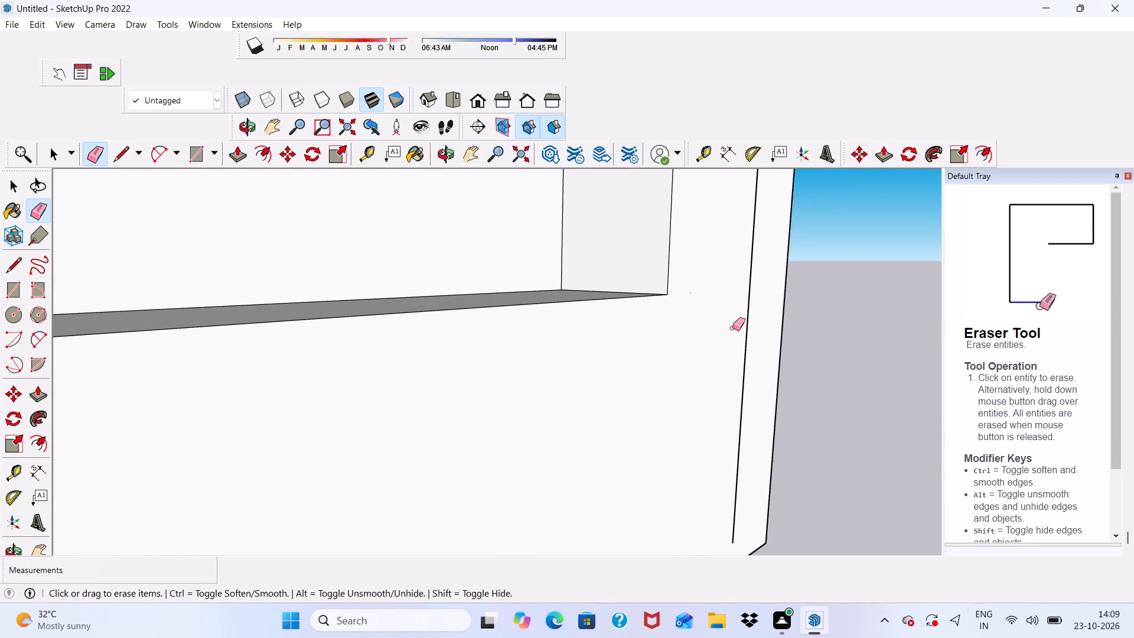
left_click_drag(738, 325, 757, 361)
Erase the right section of the line along the lower bar's bottom and the vertical seam at the bar's middle.
scroll(725, 283, "down", 12)
scroll(681, 422, "up", 6)
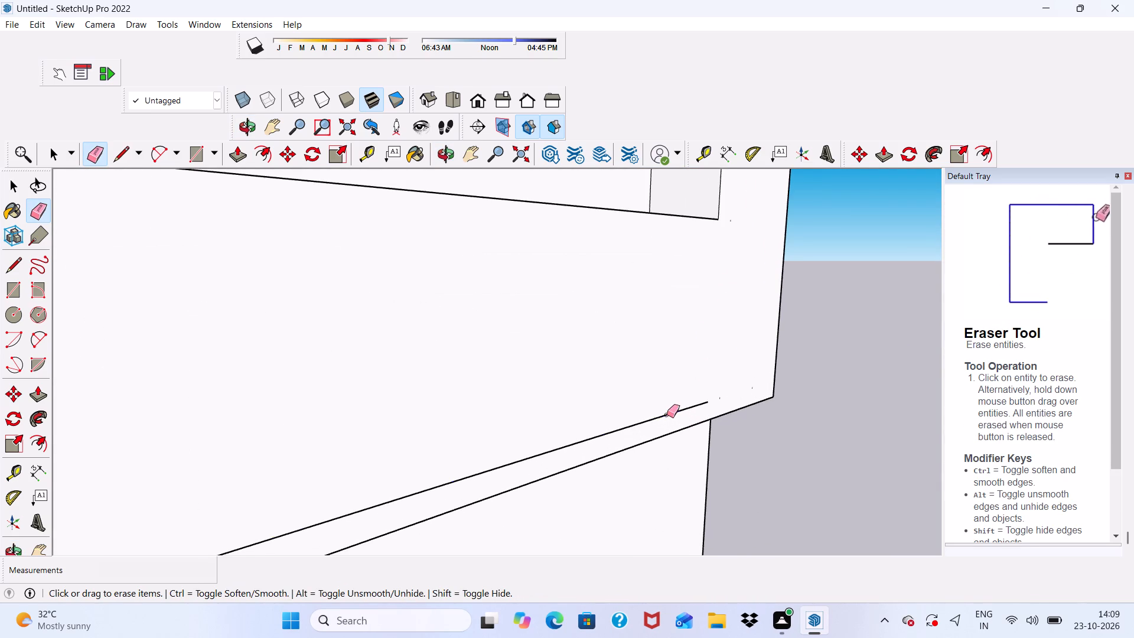
left_click(667, 415)
scroll(616, 333, "down", 13)
scroll(436, 360, "up", 2)
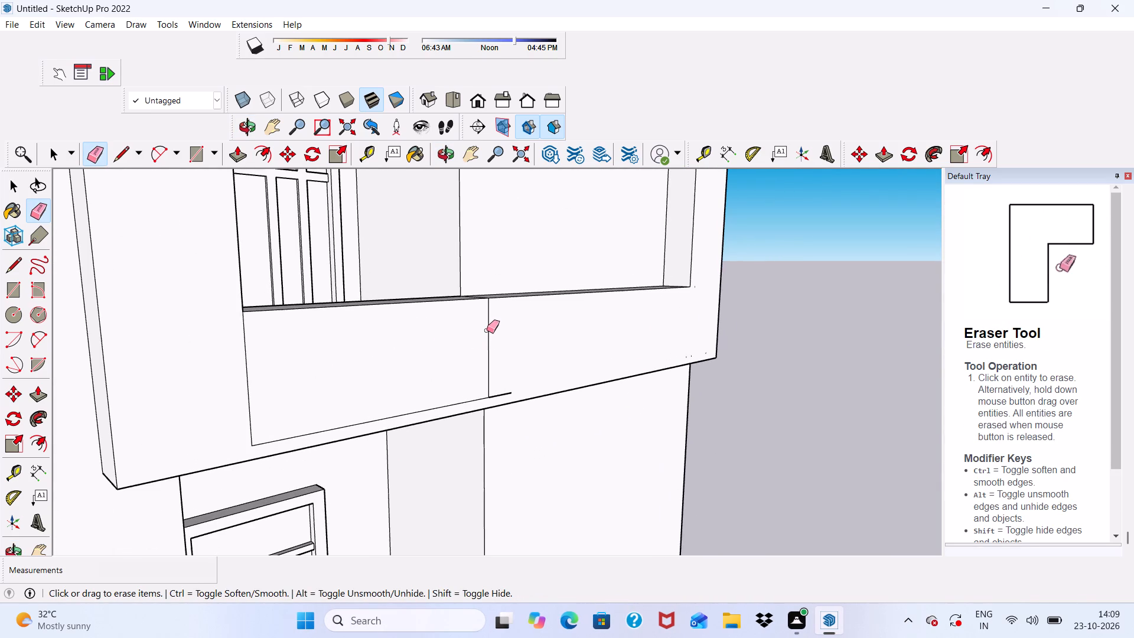
left_click_drag(487, 329, 500, 398)
left_click_drag(472, 396, 465, 415)
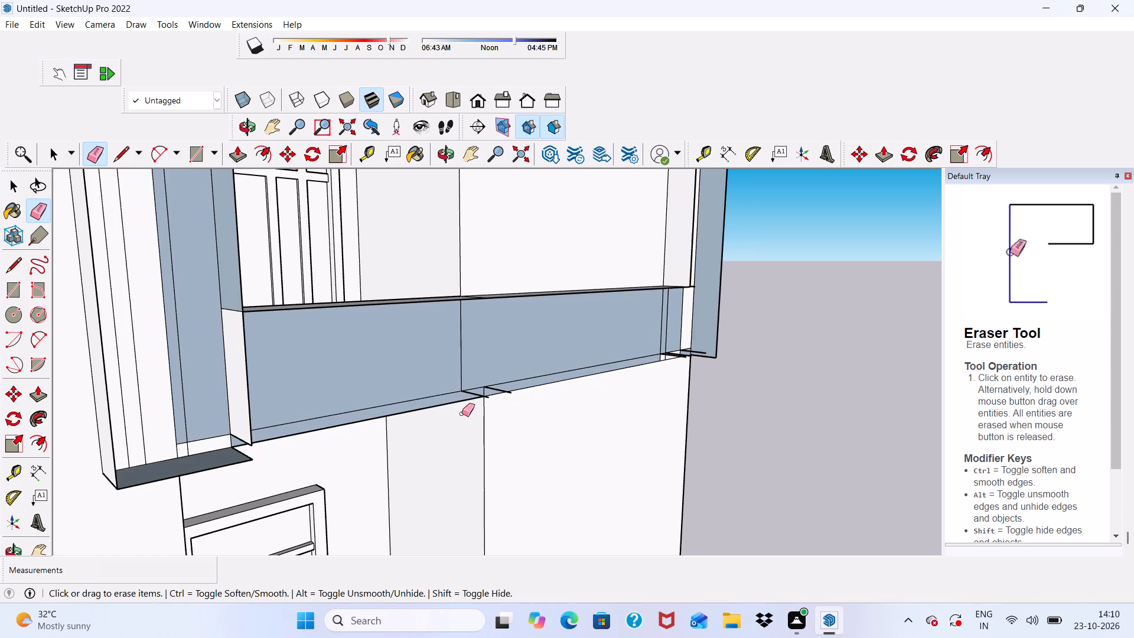
key("ctrl+z")
Erase the vertical seam beside the left frame leg and the remaining line along the lower bar's bottom.
scroll(269, 372, "up", 1)
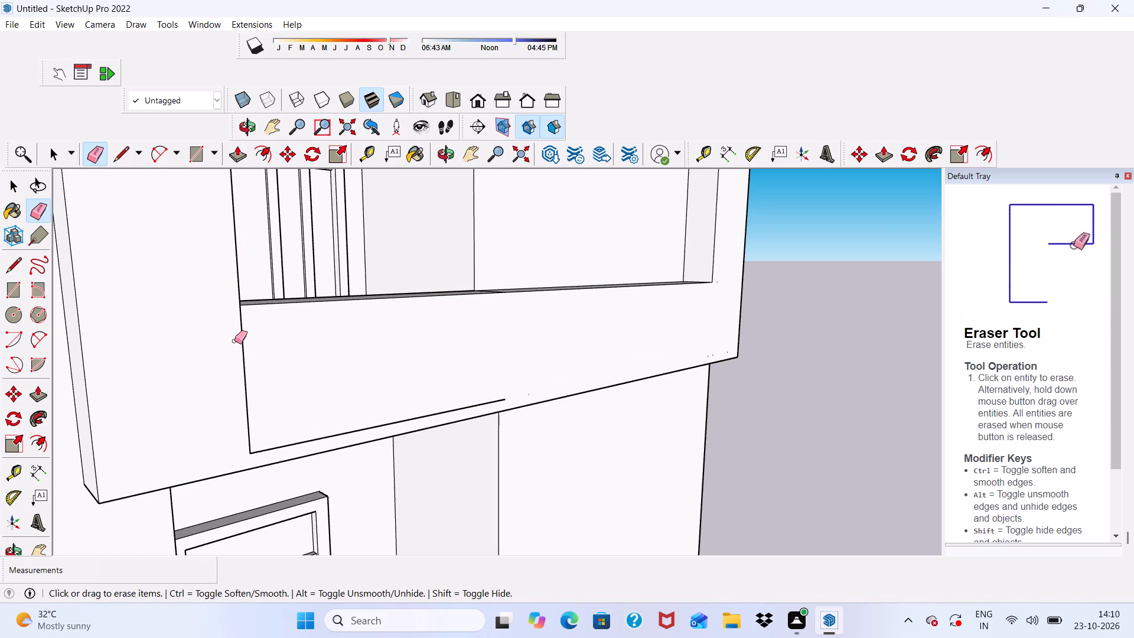
left_click_drag(234, 341, 246, 350)
scroll(221, 306, "down", 6)
scroll(247, 386, "up", 6)
scroll(247, 386, "down", 1)
scroll(255, 398, "up", 2)
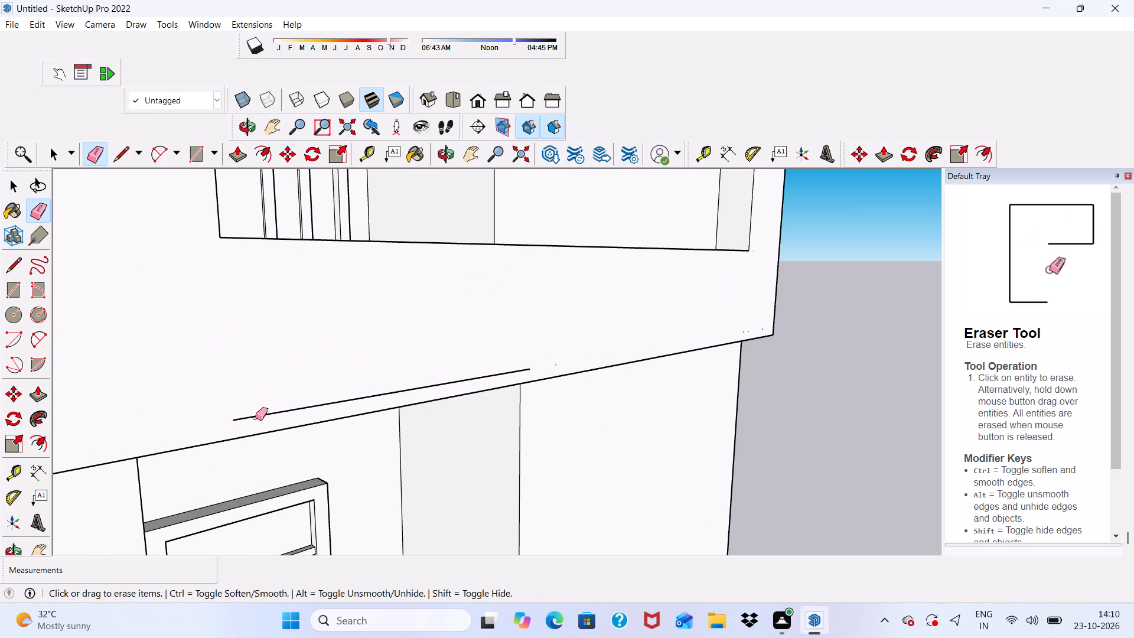
left_click_drag(255, 418, 262, 411)
Erase the short seam across the top surface of the lower bar inside the opening.
scroll(281, 343, "down", 5)
middle_click_drag(398, 344, 273, 506)
scroll(475, 360, "up", 4)
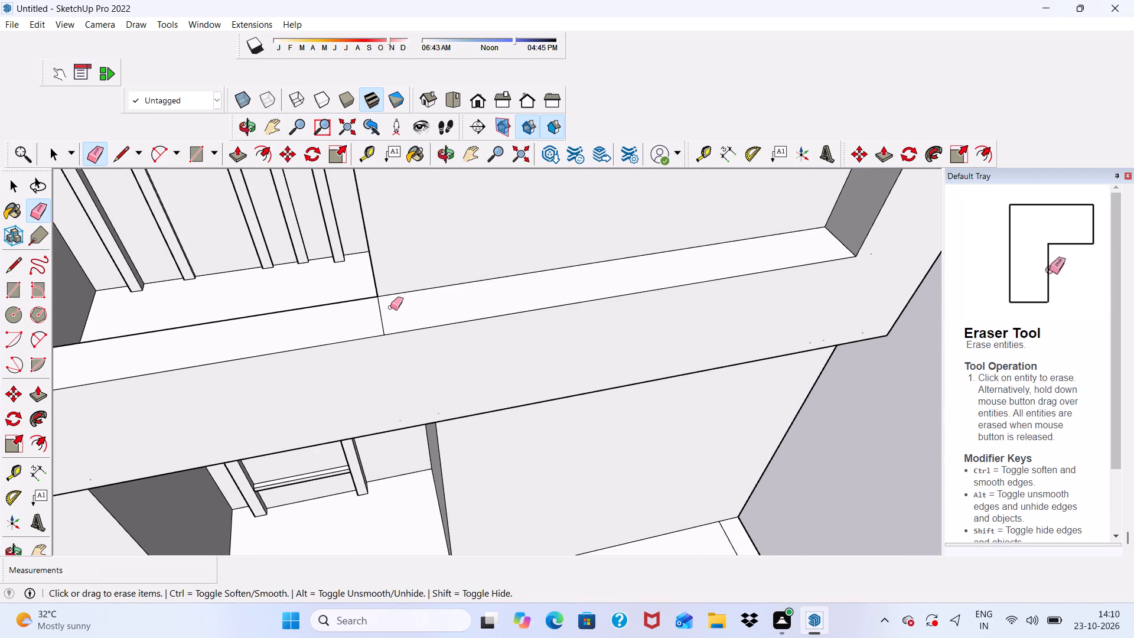
left_click_drag(374, 313, 396, 317)
Erase the stray edge near the front frame's upper right corner and the short horizontal edge on its right side face.
scroll(368, 313, "down", 14)
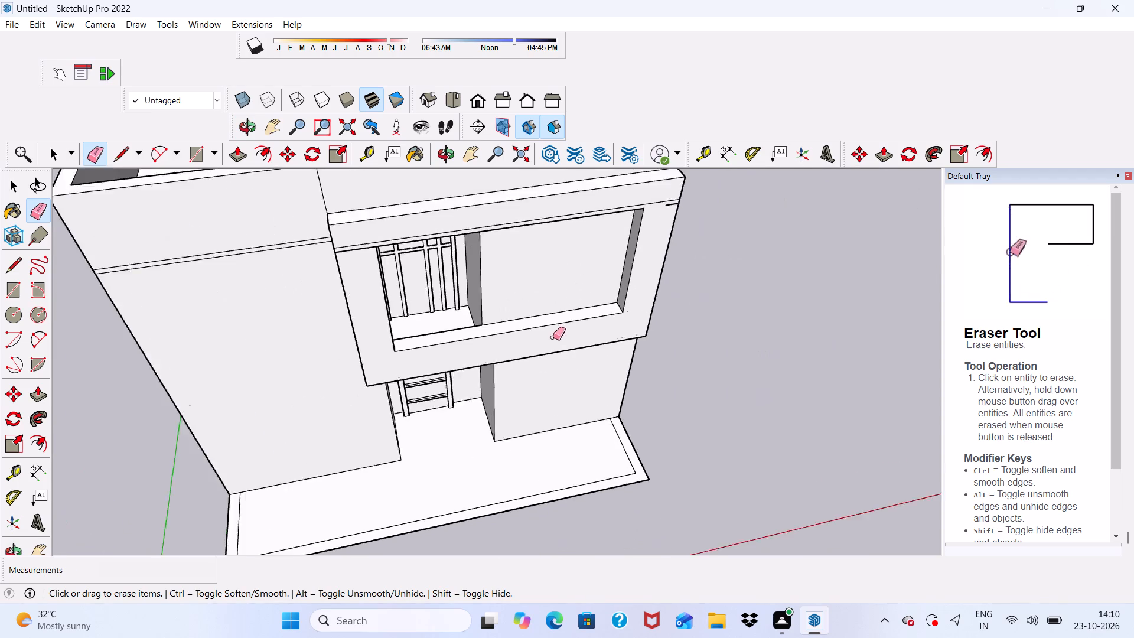
scroll(553, 337, "down", 1)
middle_click_drag(552, 337, 443, 144)
scroll(602, 201, "up", 11)
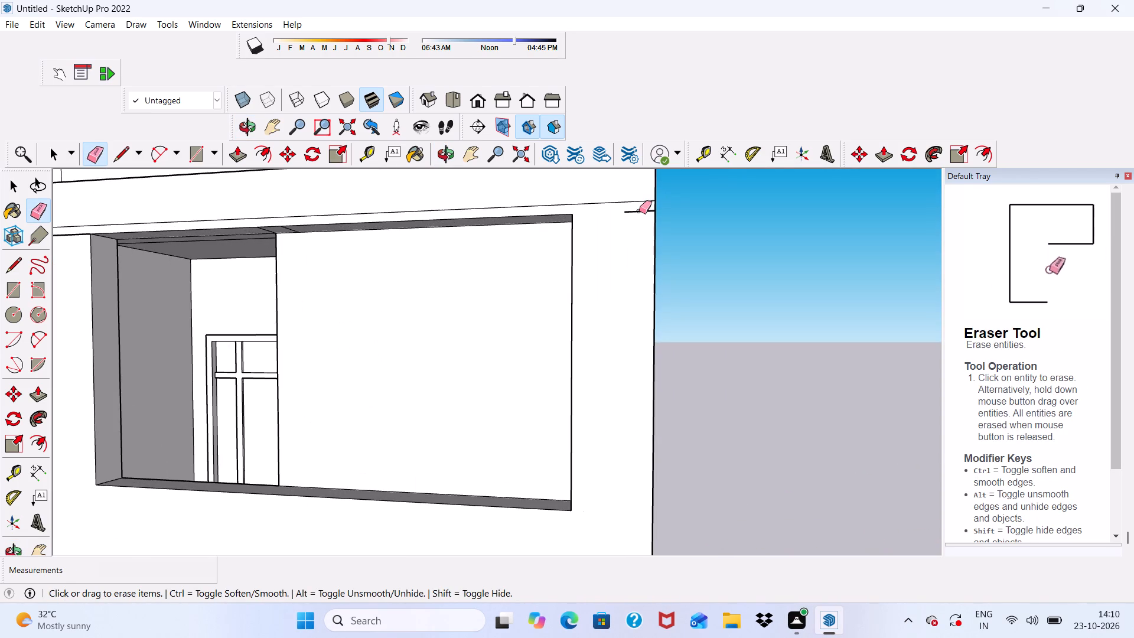
left_click(639, 211)
scroll(546, 233, "down", 5)
middle_click_drag(537, 284, 374, 304)
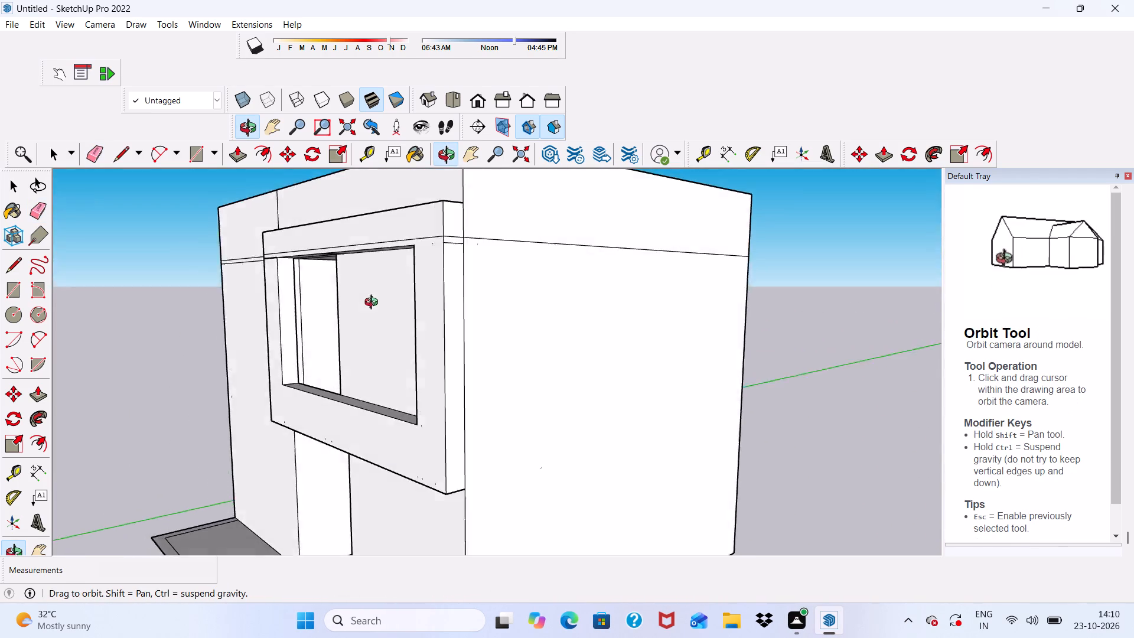
middle_click_drag(374, 304, 408, 269)
scroll(490, 230, "up", 8)
left_click_drag(480, 191, 480, 204)
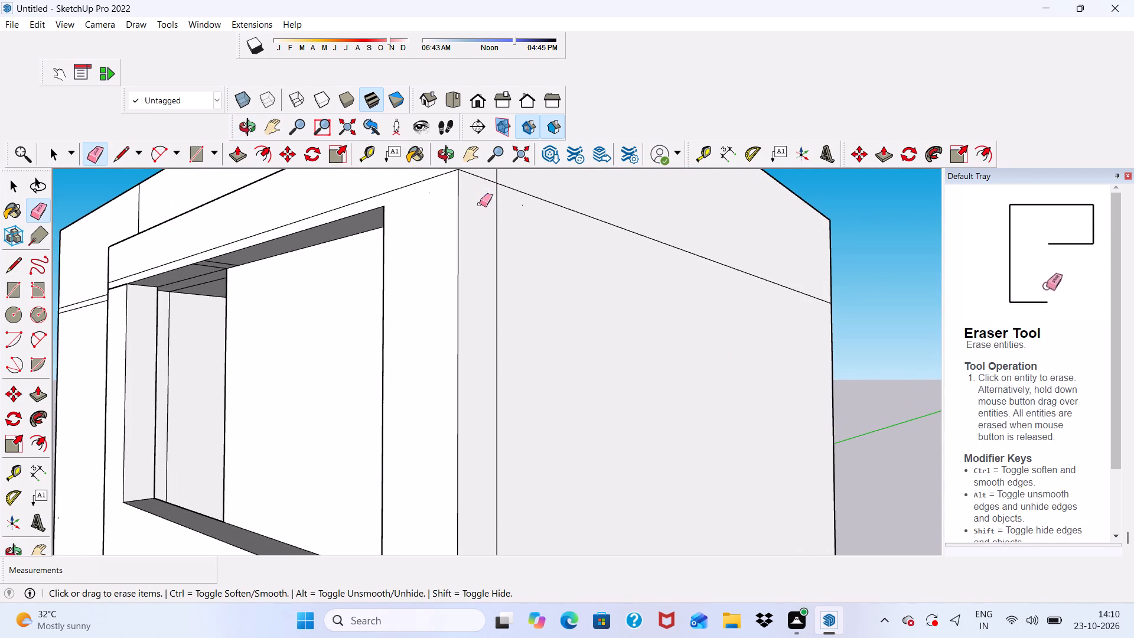
Erase the leftover horizontal seam lines across the front face of the frame's top bar.
scroll(358, 210, "down", 5)
middle_click_drag(275, 266, 475, 306)
scroll(120, 279, "up", 6)
left_click_drag(149, 261, 149, 286)
left_click_drag(123, 266, 117, 269)
left_click_drag(103, 274, 117, 274)
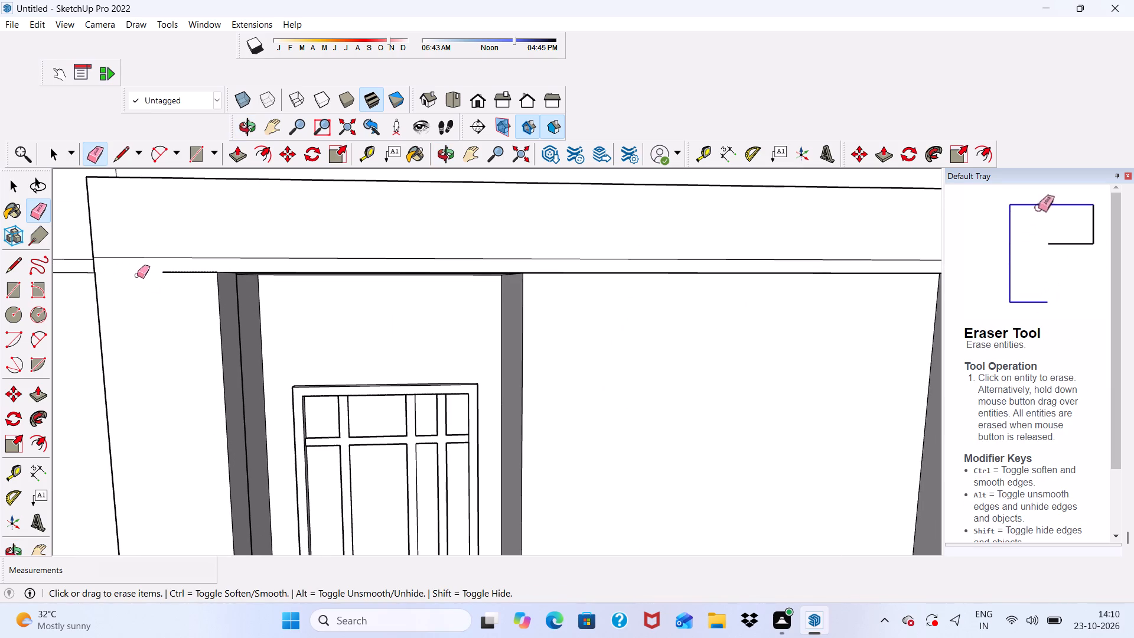
left_click_drag(171, 271, 187, 281)
left_click_drag(206, 241, 204, 256)
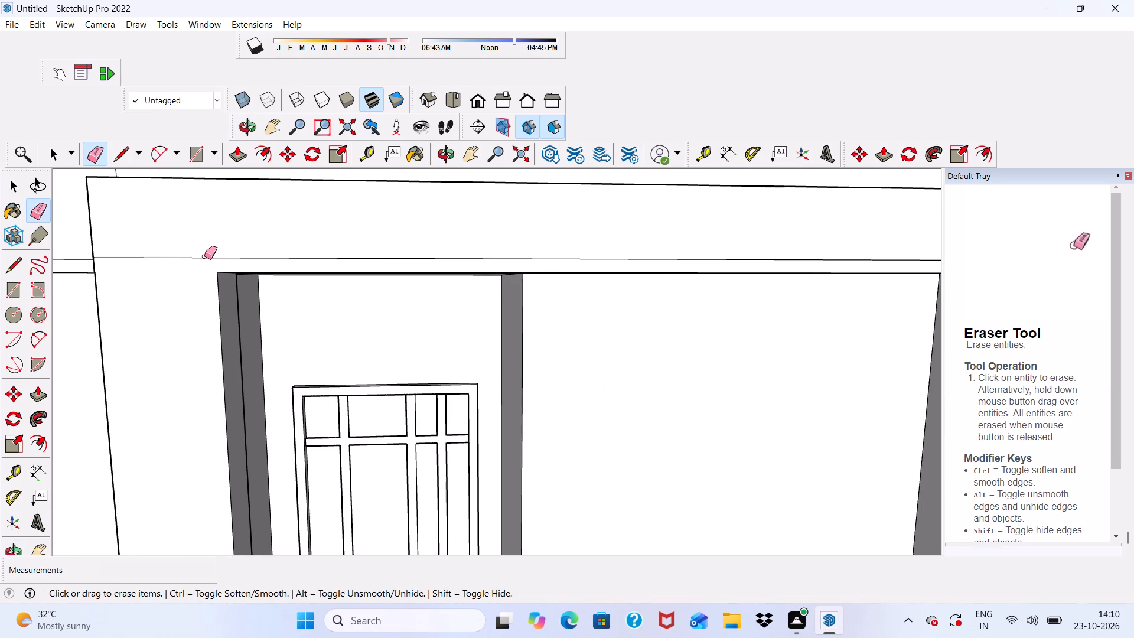
left_click(190, 259)
Erase the short seam across the underside of the frame's top bar.
scroll(356, 253, "down", 5)
scroll(636, 268, "down", 1)
middle_click_drag(638, 269, 638, 269)
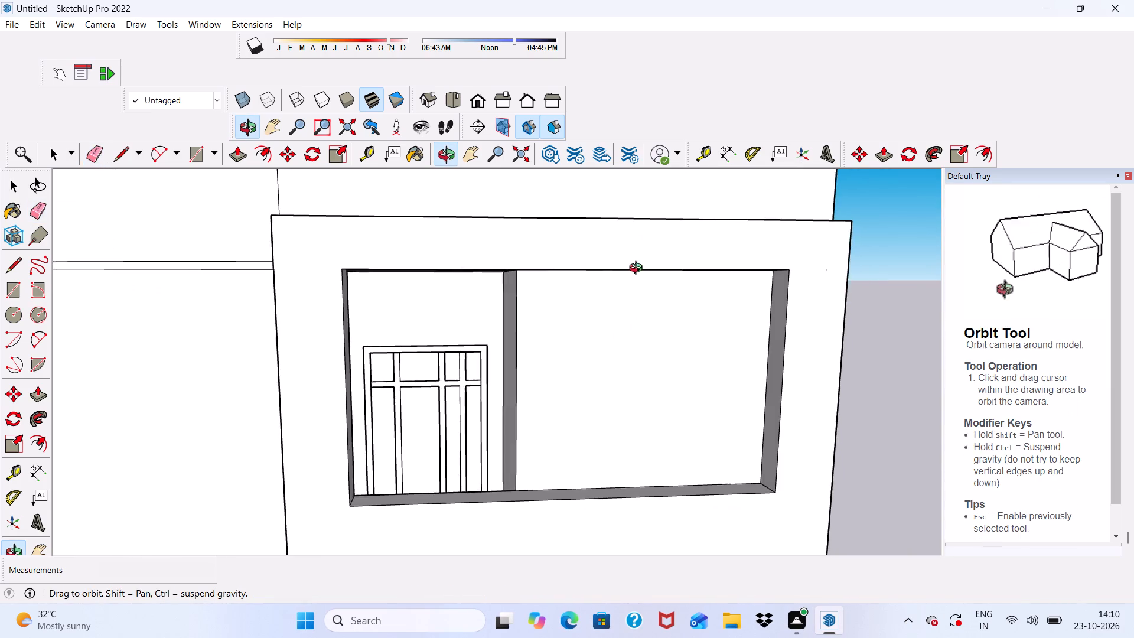
middle_click_drag(638, 269, 563, 127)
scroll(453, 248, "up", 10)
left_click_drag(522, 219, 498, 229)
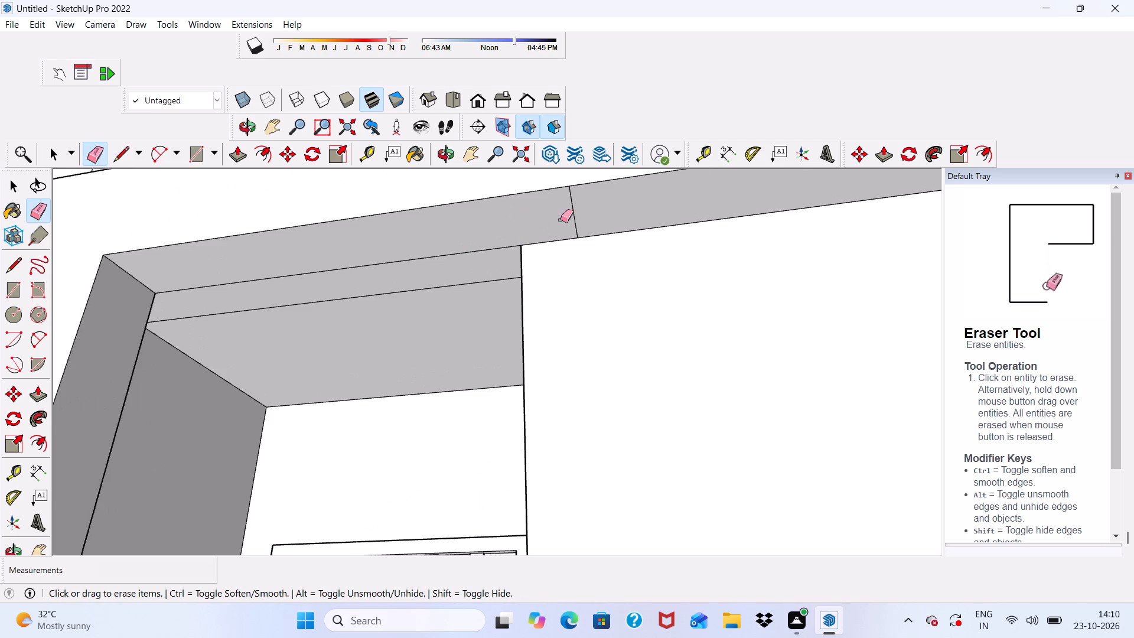
left_click(572, 212)
Examine the upper-floor front frame from the side, front and above for leftover edges and proportions.
scroll(239, 269, "down", 12)
middle_click_drag(407, 385, 683, 535)
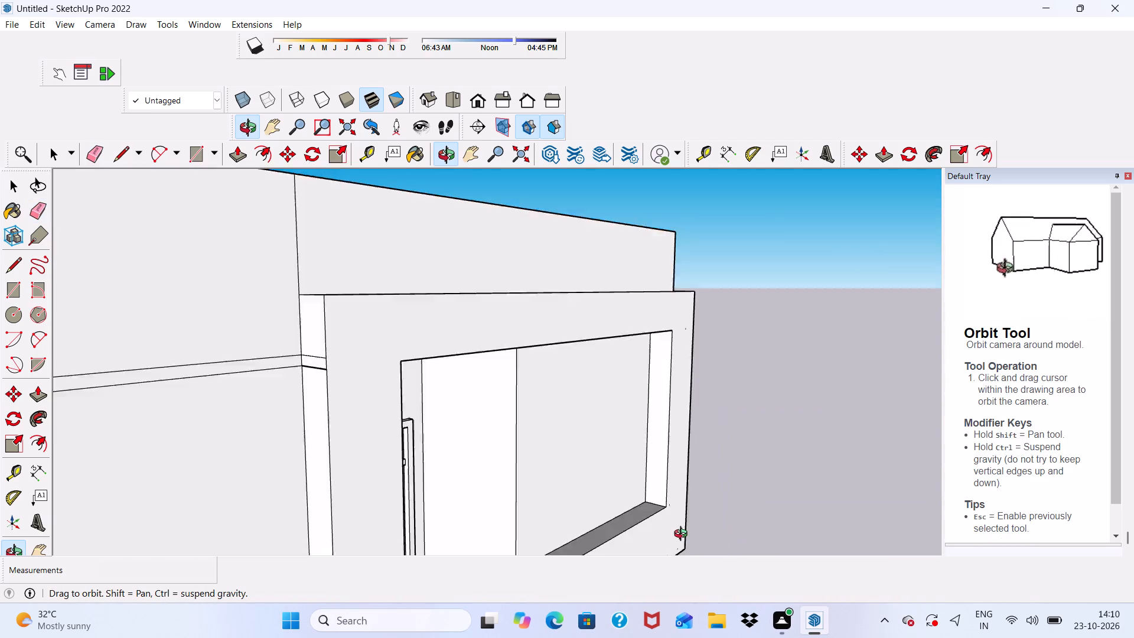
middle_click_drag(683, 535, 389, 491)
key("space")
scroll(374, 377, "up", 1)
scroll(369, 368, "down", 10)
middle_click_drag(369, 390, 447, 337)
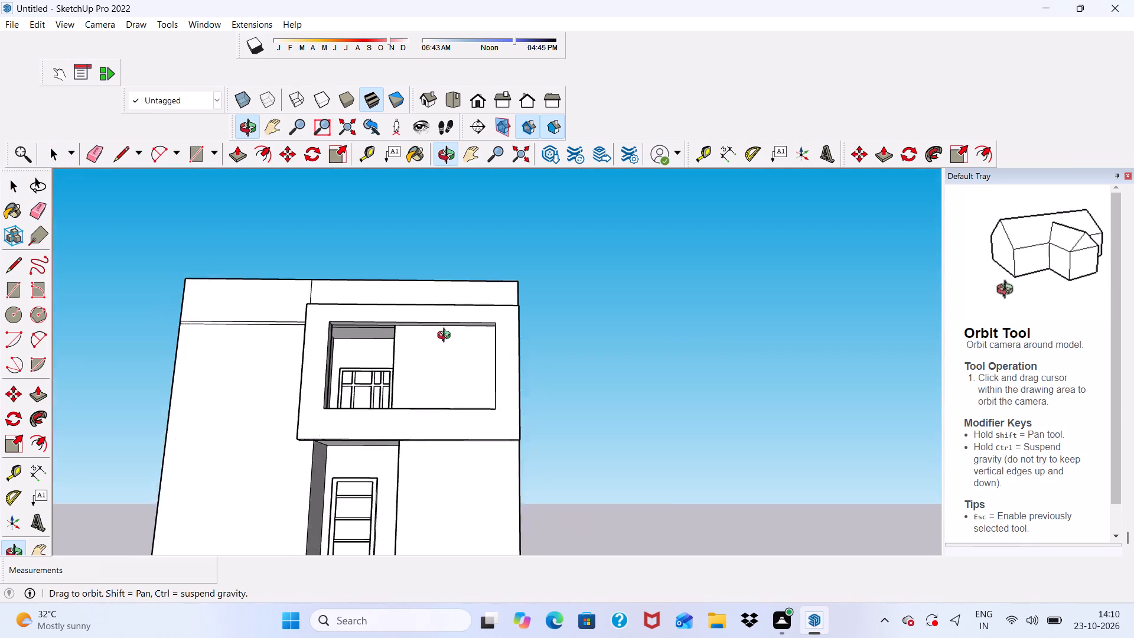
middle_click_drag(447, 337, 487, 421)
scroll(400, 353, "up", 11)
middle_click_drag(376, 349, 310, 395)
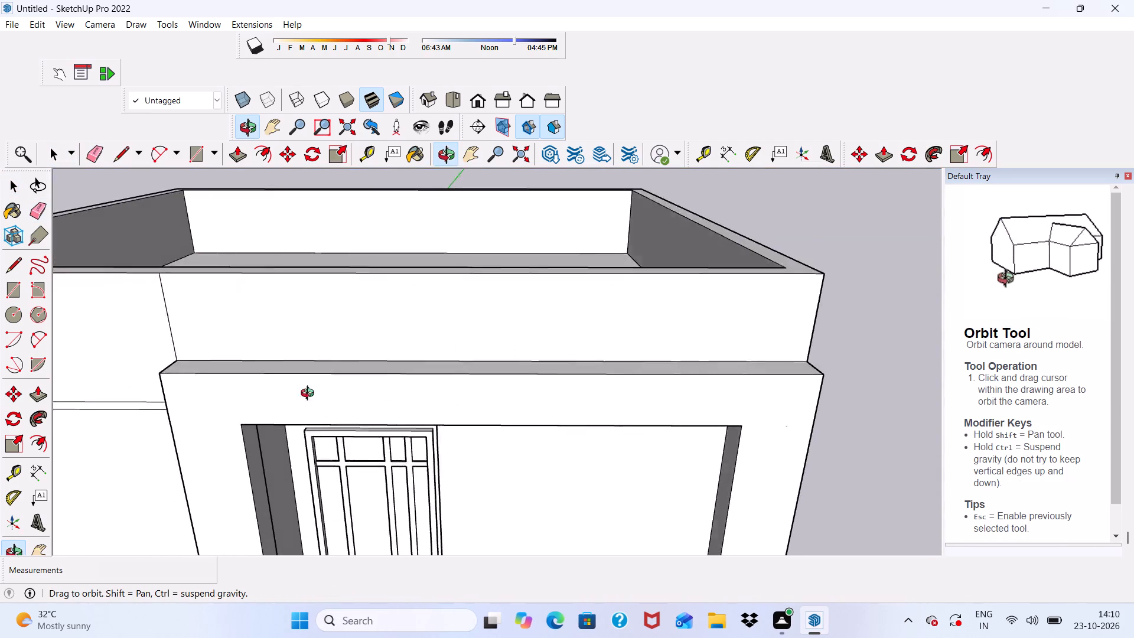
middle_click_drag(310, 395, 288, 288)
scroll(290, 298, "up", 1)
scroll(288, 253, "down", 10)
scroll(249, 227, "left", 1)
left_click(119, 157)
key("space")
scroll(29, 429, "left", 1)
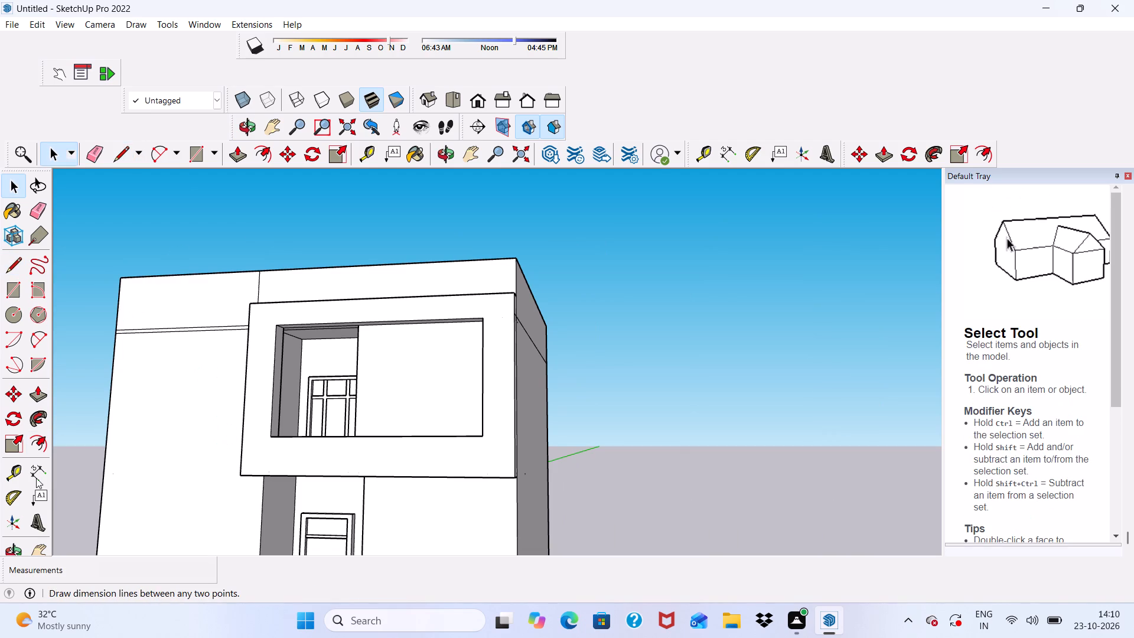
Dimension the height of the frame's lower bar, from the opening's lower left corner to the frame's bottom edge.
left_click(35, 477)
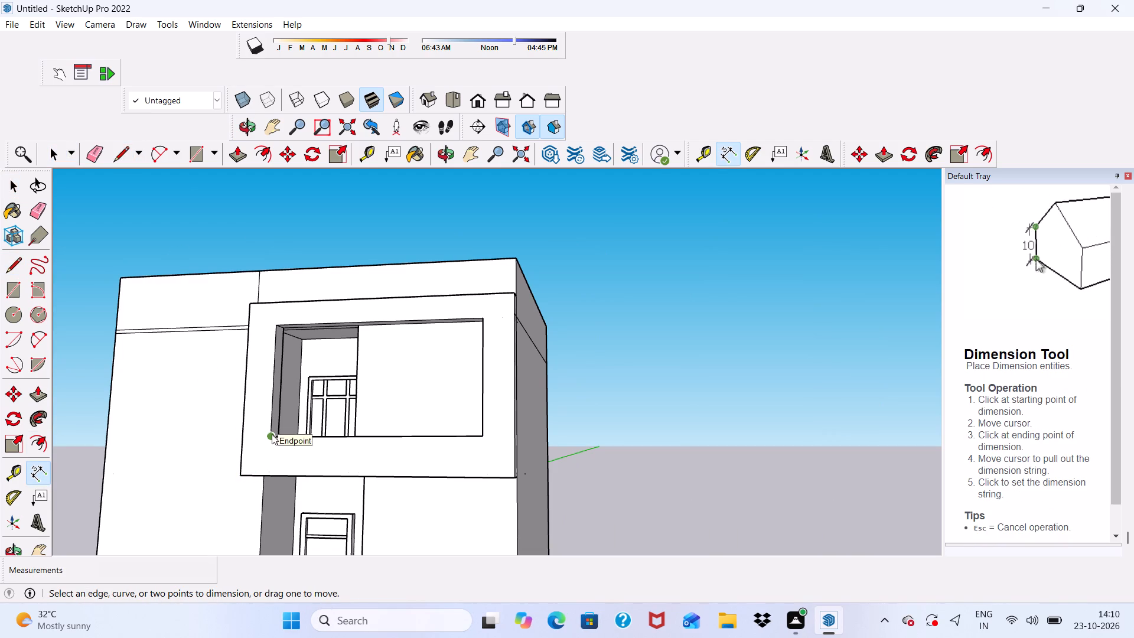
left_click(272, 434)
scroll(269, 476, "up", 5)
scroll(268, 457, "right", 1)
scroll(268, 464, "up", 2)
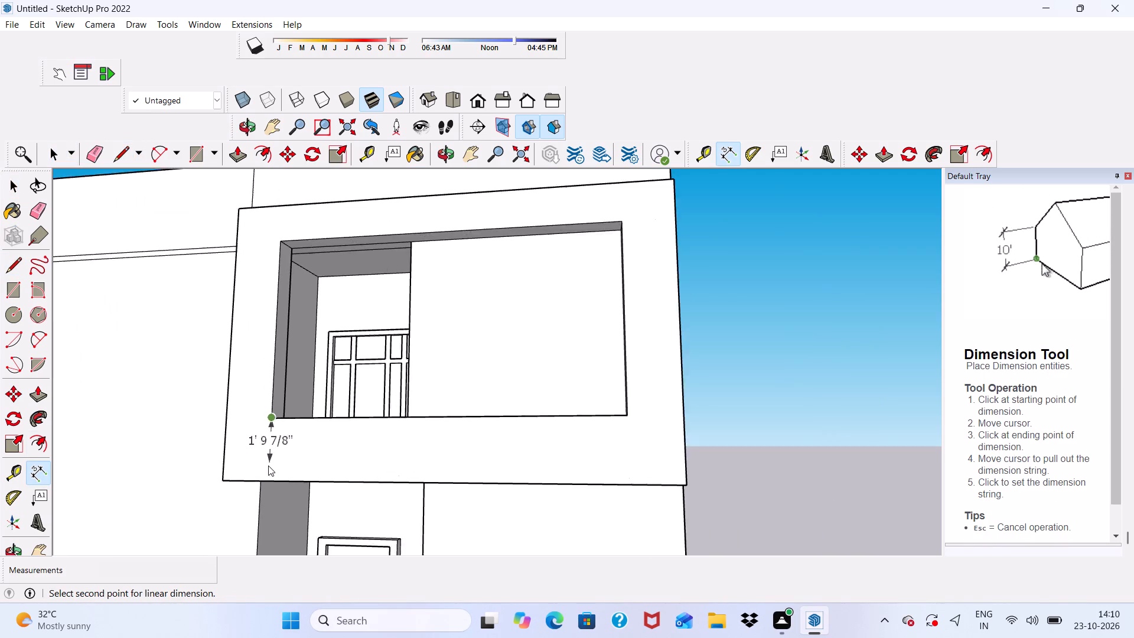
scroll(268, 466, "up", 3)
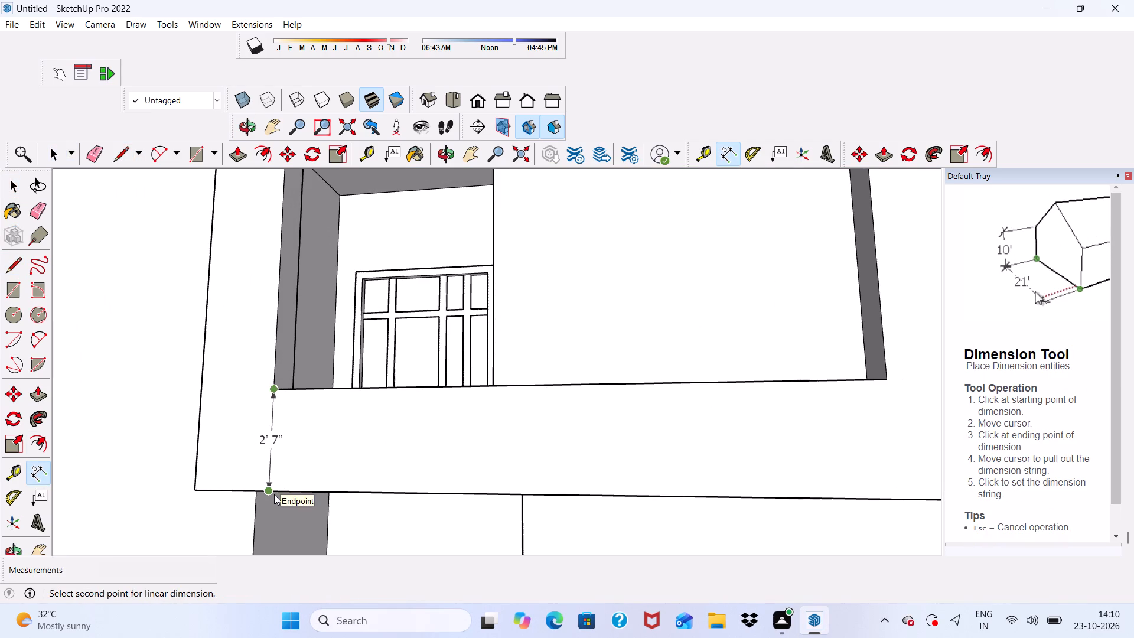
left_click(274, 494)
scroll(304, 475, "right", 1)
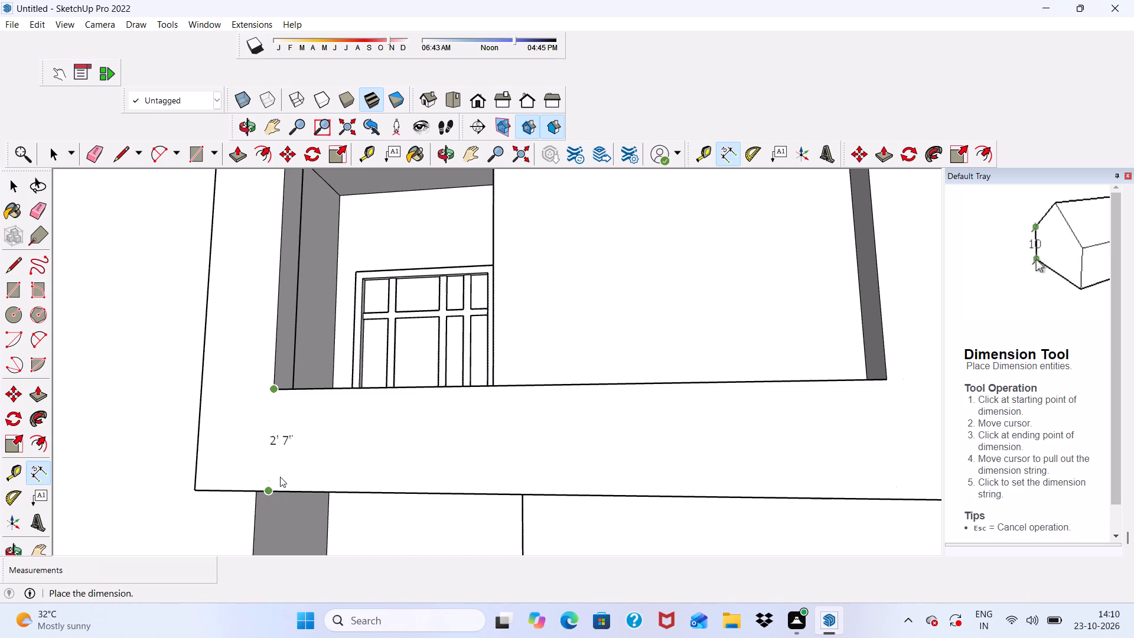
left_click(286, 486)
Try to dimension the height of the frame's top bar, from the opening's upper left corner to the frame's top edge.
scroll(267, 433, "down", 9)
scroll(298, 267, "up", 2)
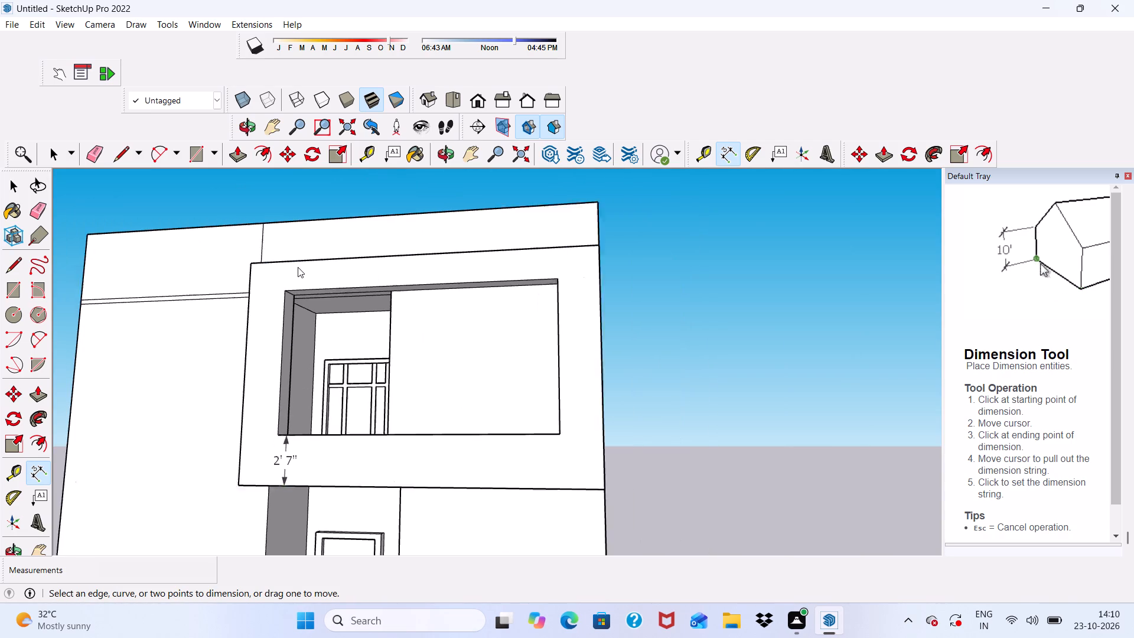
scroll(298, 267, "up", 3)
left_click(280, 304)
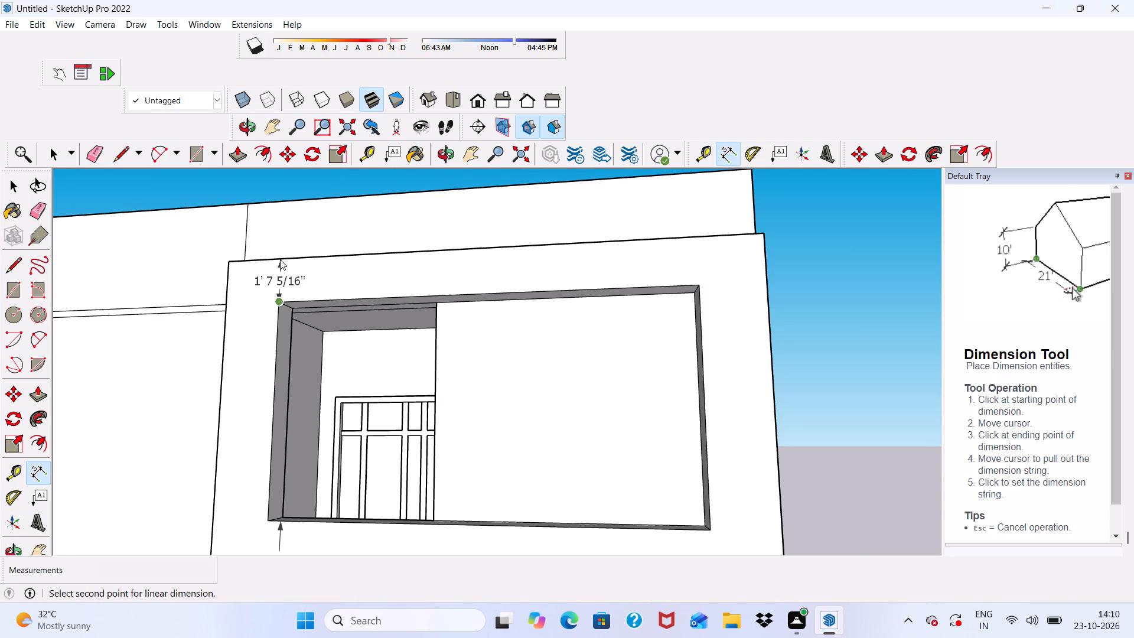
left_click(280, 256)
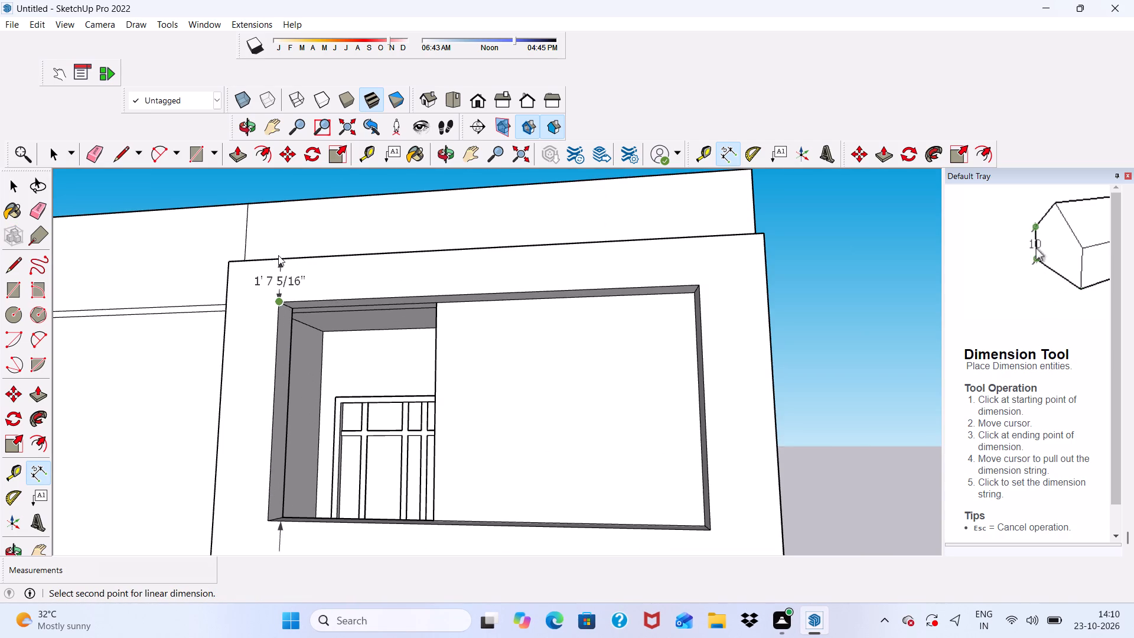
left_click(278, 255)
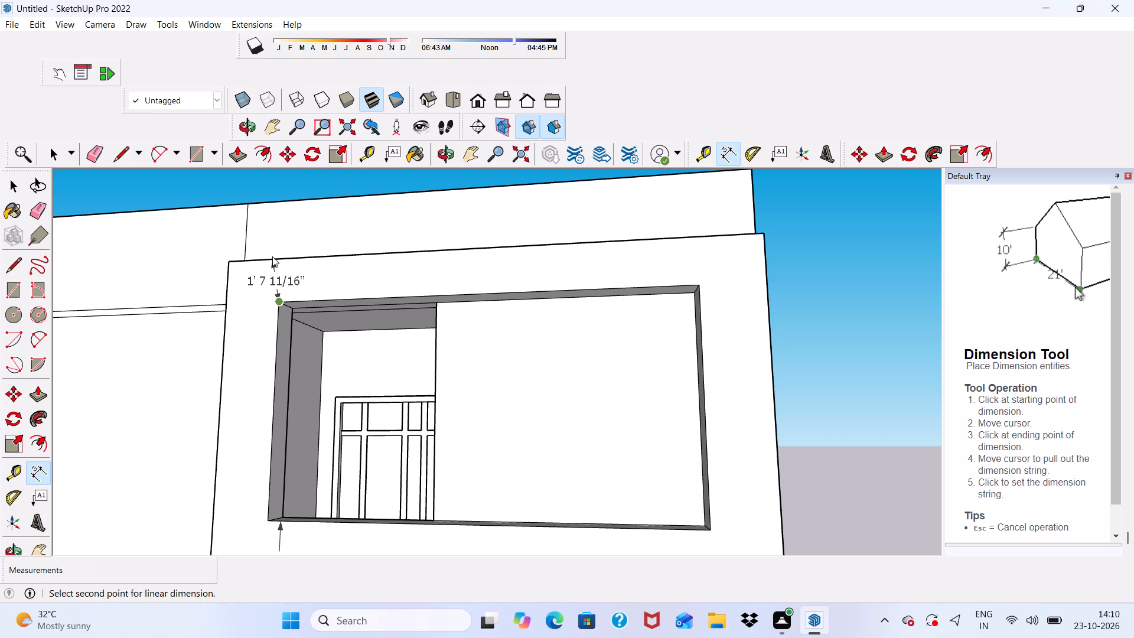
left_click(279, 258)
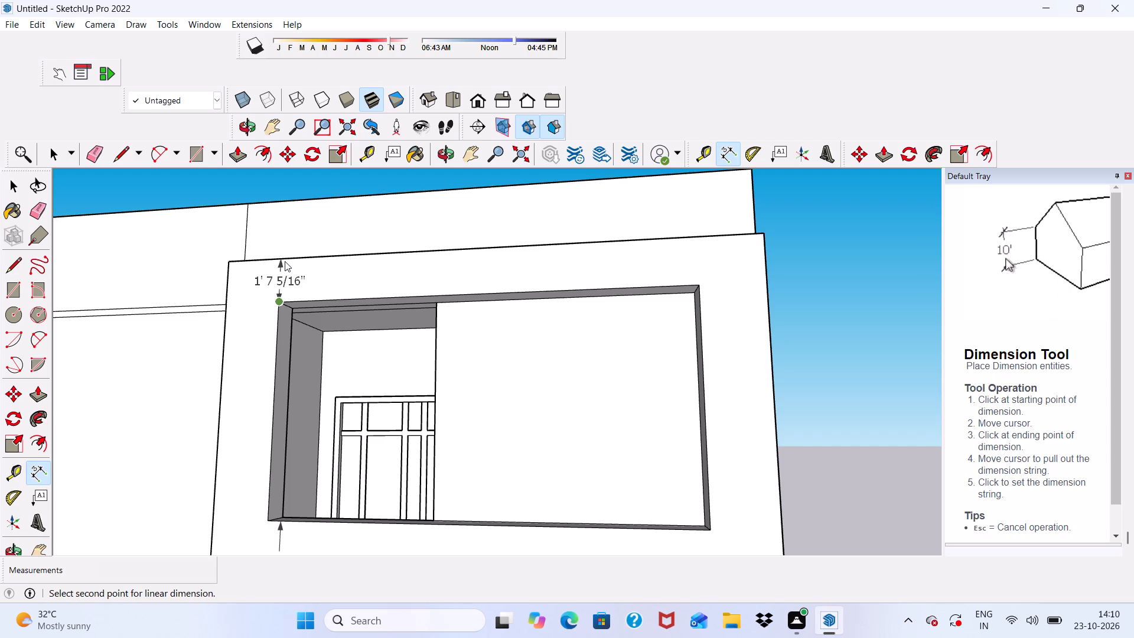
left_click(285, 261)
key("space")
Push/Pull the top face of the projecting front frame up 1'.
scroll(267, 257, "up", 1)
scroll(267, 257, "down", 6)
middle_click_drag(288, 254, 233, 406)
scroll(302, 310, "up", 7)
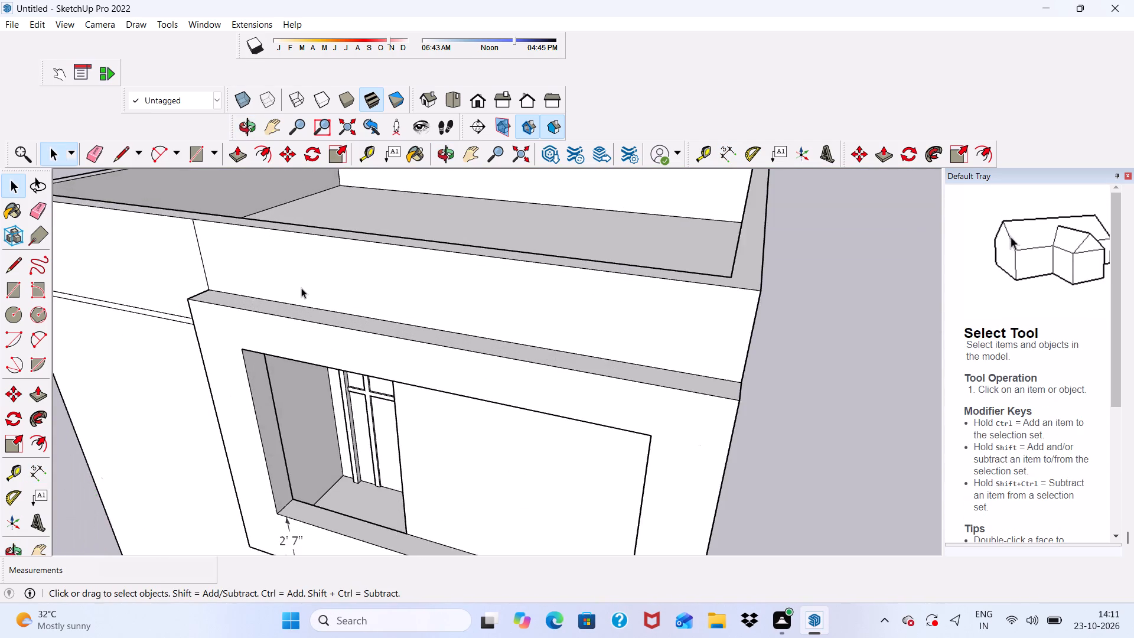
scroll(301, 288, "up", 4)
left_click(271, 321)
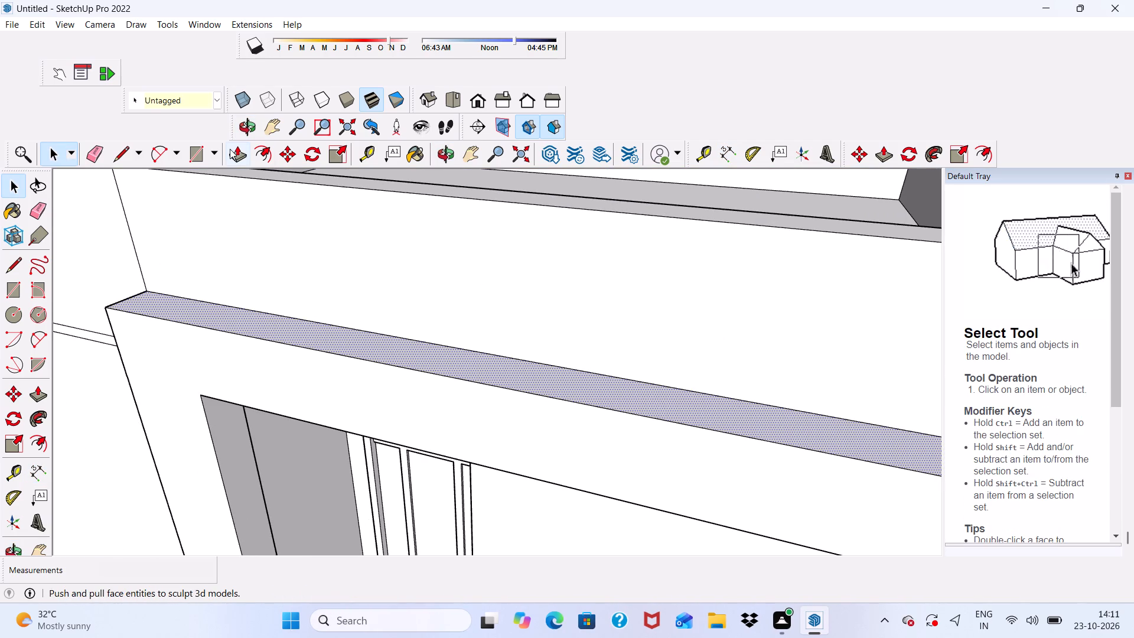
left_click(230, 148)
scroll(225, 325, "up", 3)
left_click(221, 305)
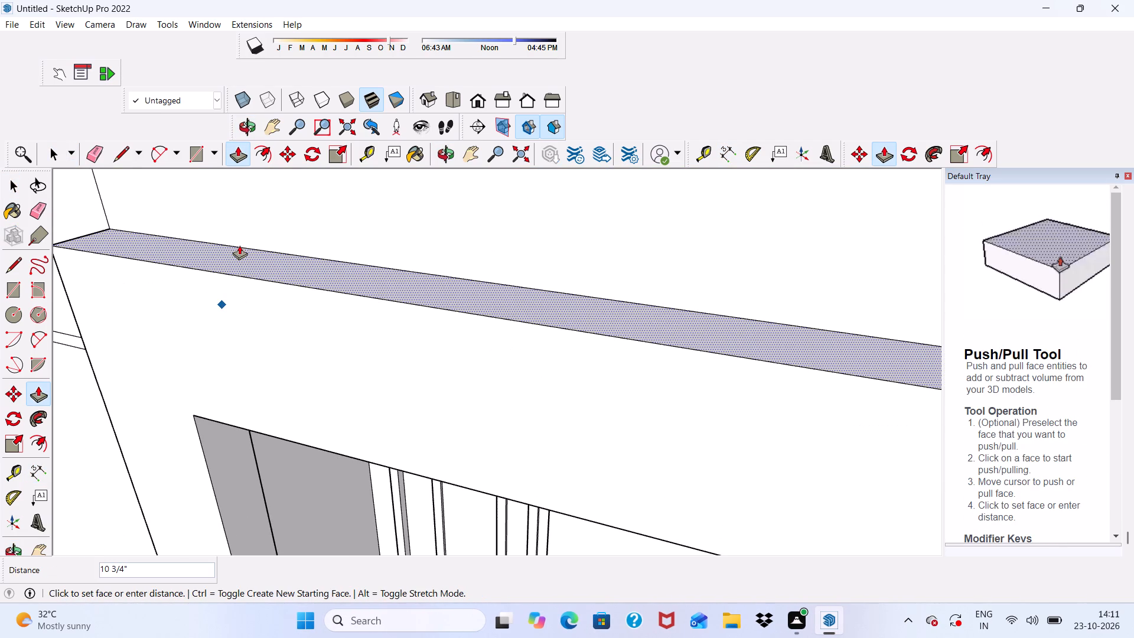
type("1'")
key("Return")
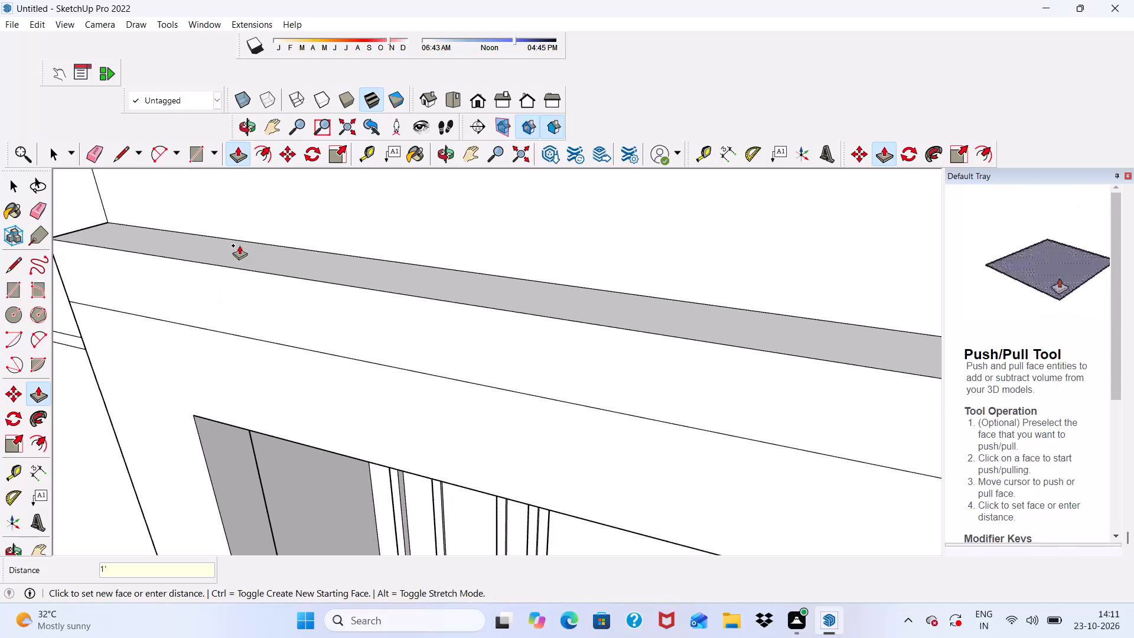
Erase the leftover horizontal edge across the front face of the upper-floor frame's top bar.
key("space")
scroll(208, 300, "down", 12)
middle_click_drag(292, 377, 349, 212)
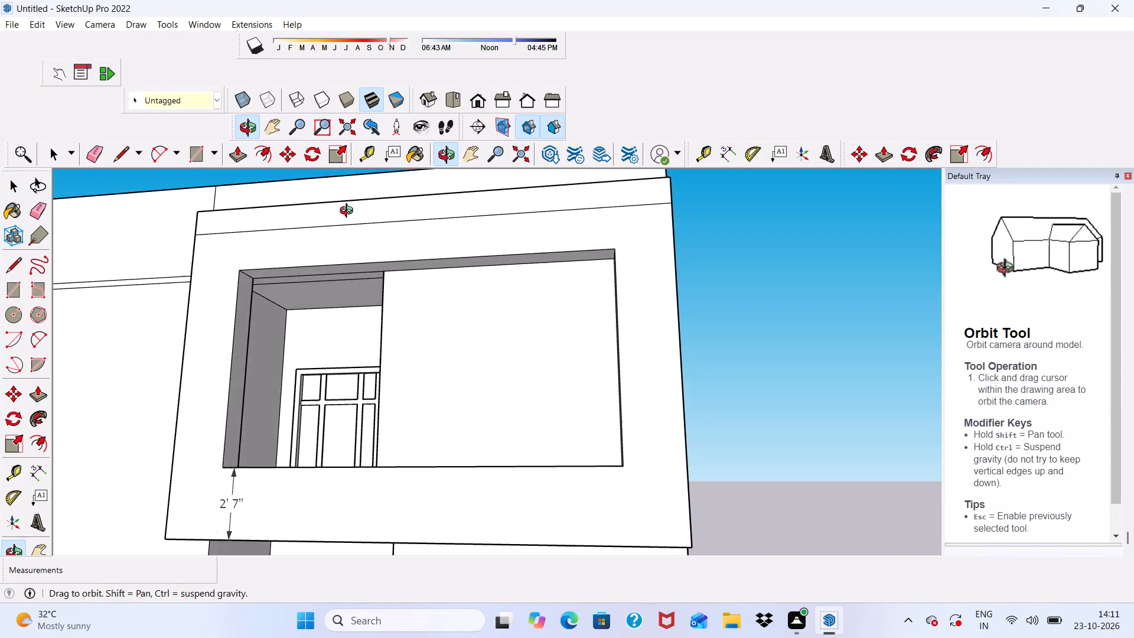
middle_click_drag(349, 212, 376, 242)
left_click(99, 152)
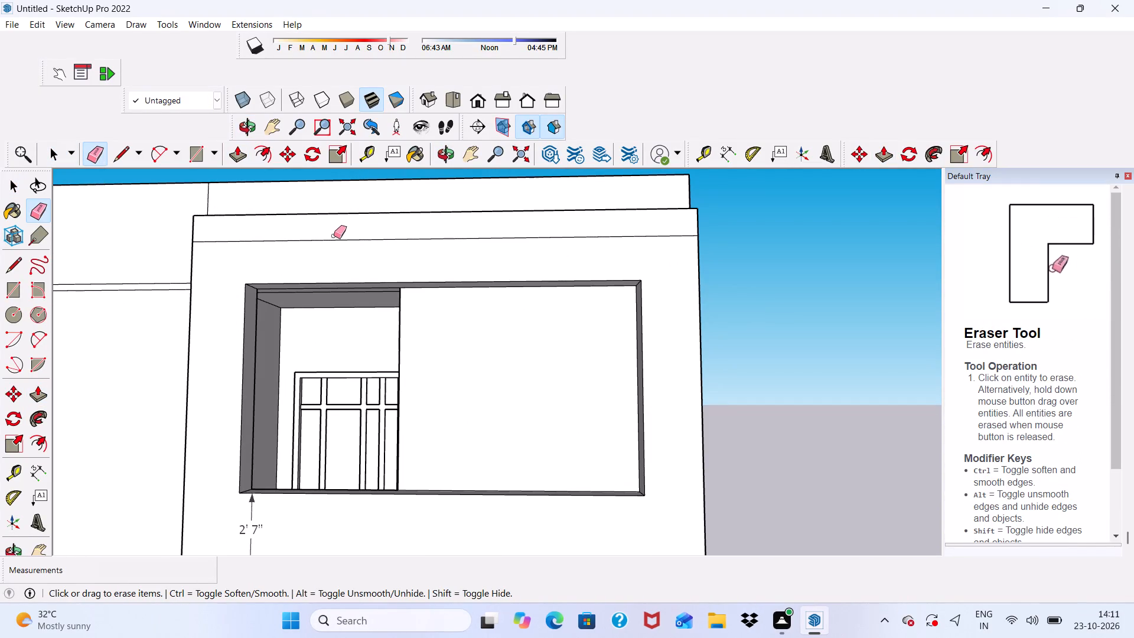
left_click_drag(331, 234, 331, 240)
Erase the leftover horizontal edges on the frame's outer side face and on the adjoining side wall of the house.
scroll(281, 232, "down", 7)
middle_click_drag(382, 309, 438, 346)
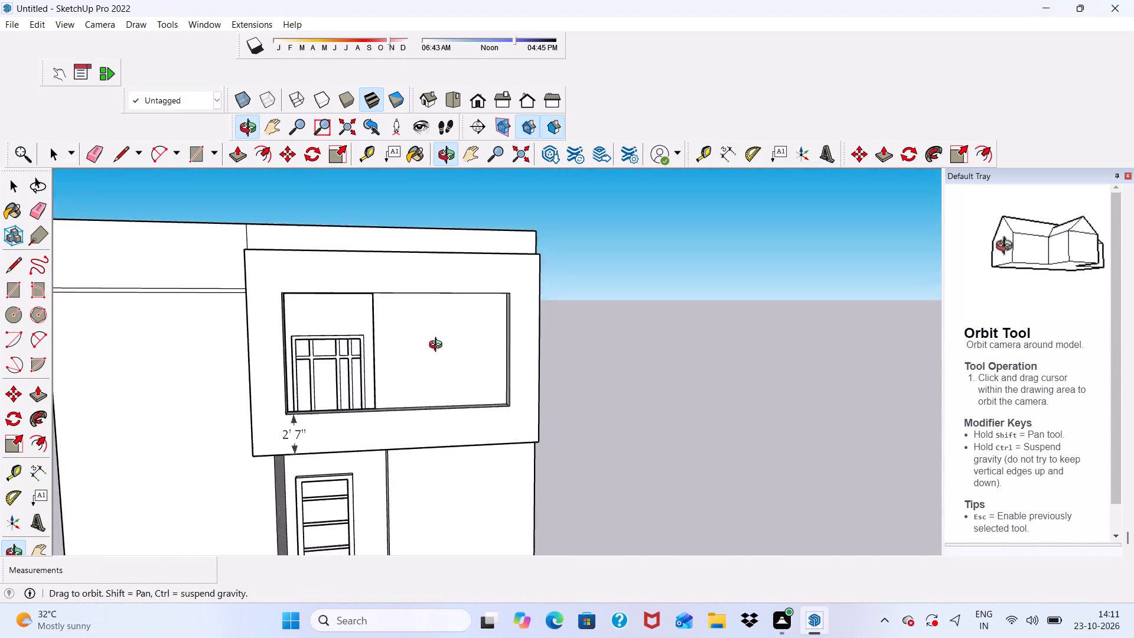
middle_click_drag(438, 346, 443, 322)
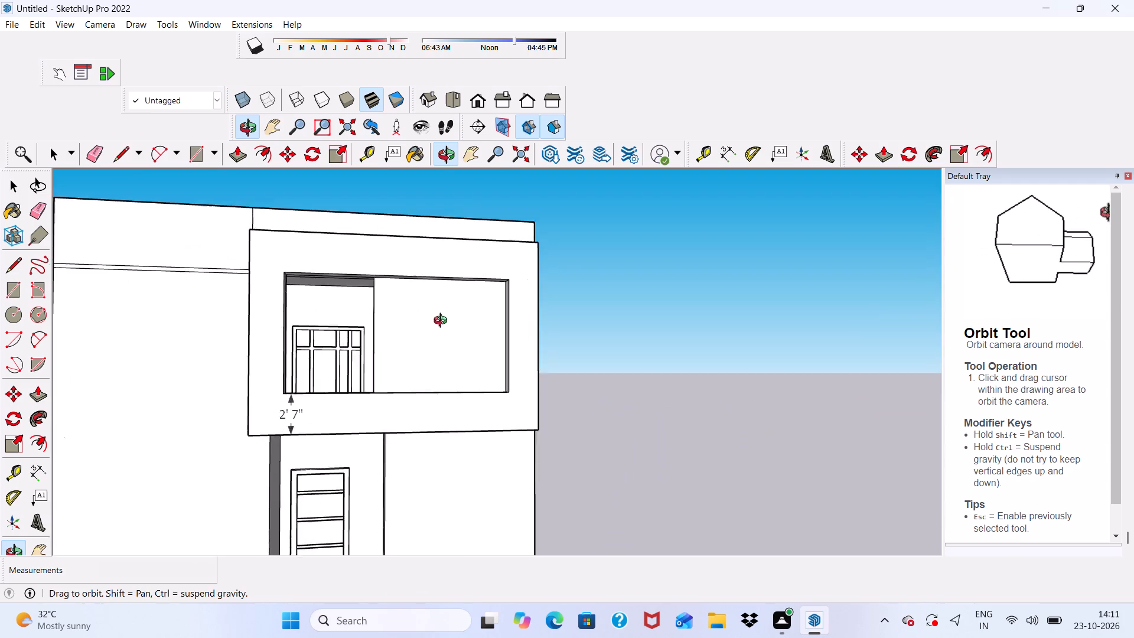
middle_click_drag(443, 322, 449, 367)
scroll(444, 410, "up", 1)
scroll(415, 392, "down", 5)
middle_click_drag(428, 418, 259, 385)
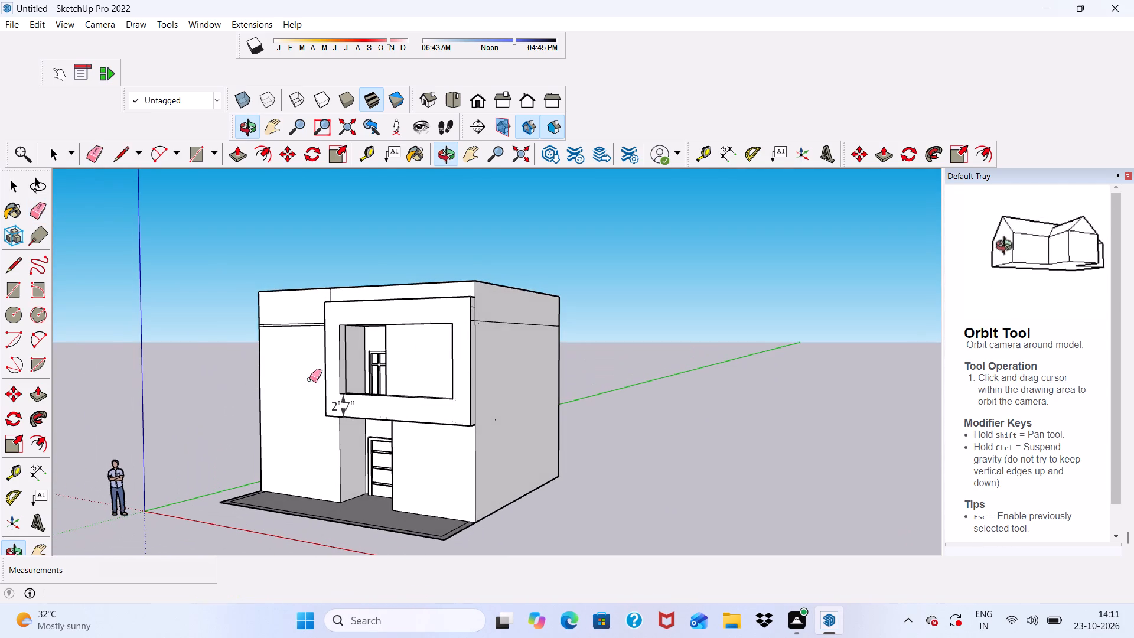
scroll(451, 286, "up", 6)
scroll(450, 285, "down", 5)
middle_click_drag(447, 285, 387, 318)
scroll(474, 340, "up", 11)
left_click_drag(402, 314, 400, 340)
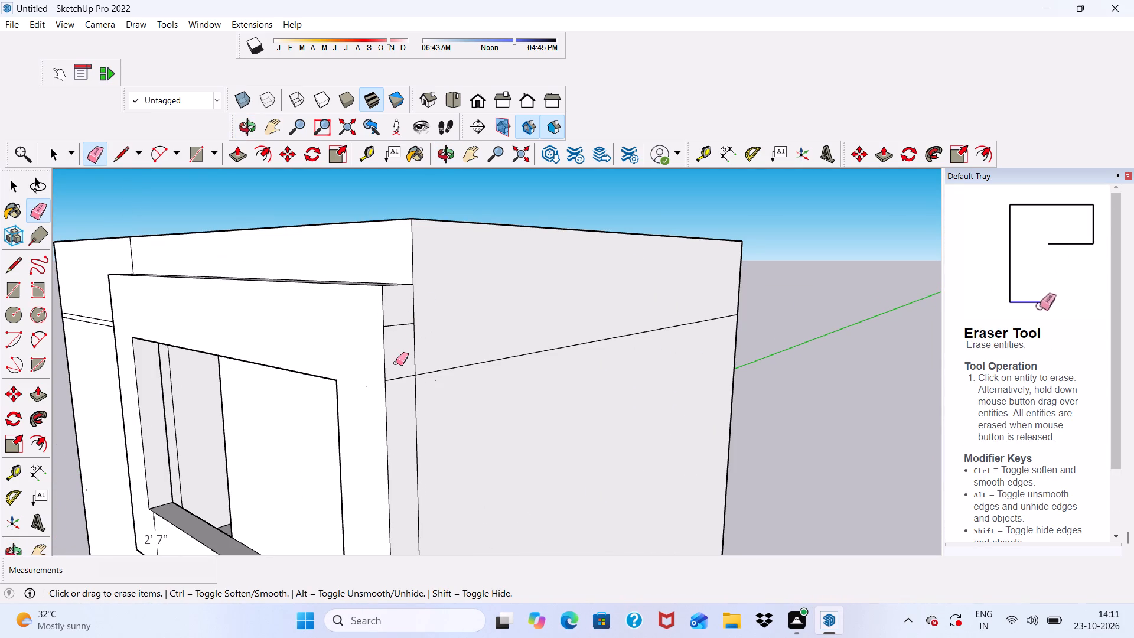
left_click_drag(386, 325, 399, 393)
left_click_drag(451, 356, 454, 367)
Erase the 2' 7" dimension on the frame's lower bar.
scroll(431, 334, "down", 11)
scroll(285, 457, "up", 12)
left_click_drag(348, 405, 298, 415)
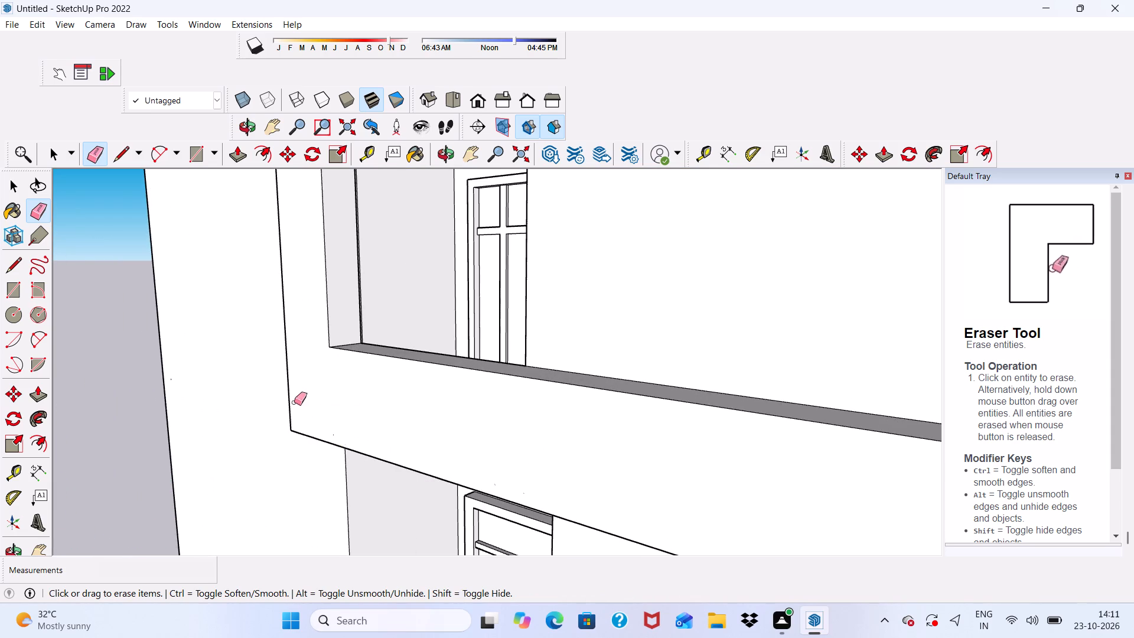
Push/Pull the house's side wall beside the front frame outward about 1' 5 1/2".
scroll(294, 401, "down", 13)
middle_click_drag(427, 376, 608, 419)
scroll(494, 279, "up", 9)
scroll(494, 279, "down", 5)
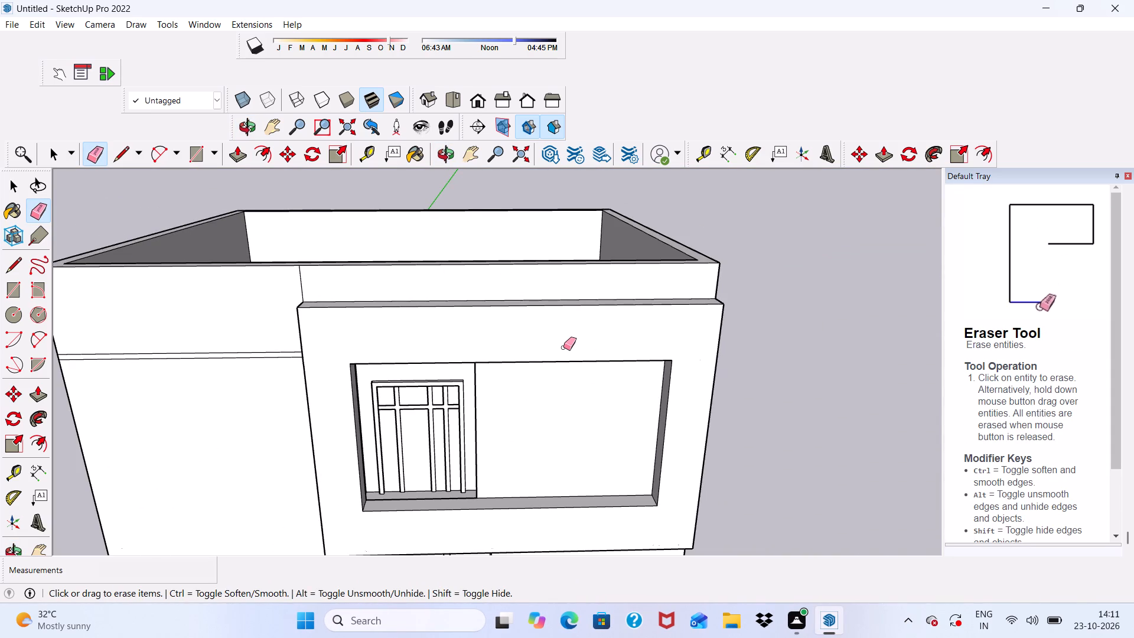
scroll(549, 339, "down", 6)
middle_click_drag(546, 364, 546, 367)
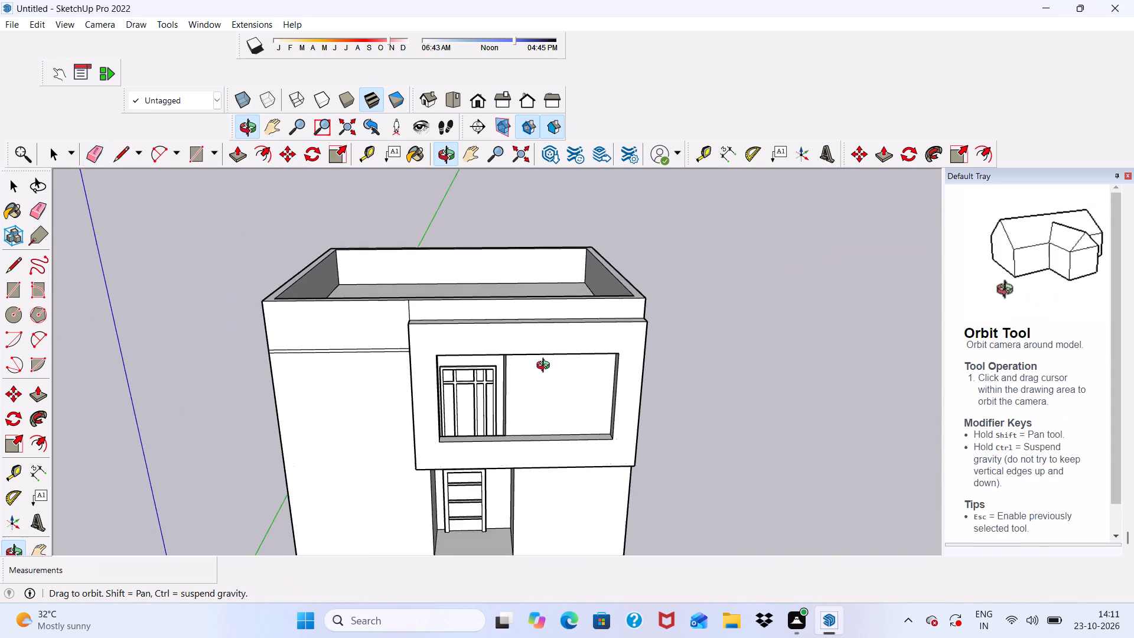
middle_click_drag(546, 367, 354, 361)
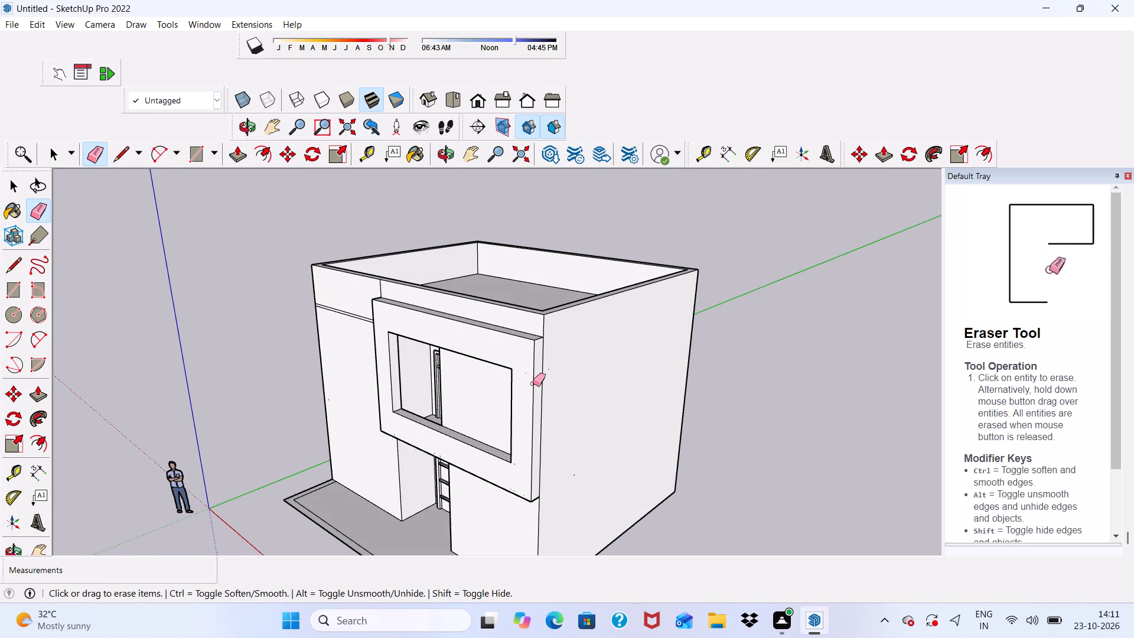
key("space")
left_click(553, 386)
scroll(494, 306, "down", 6)
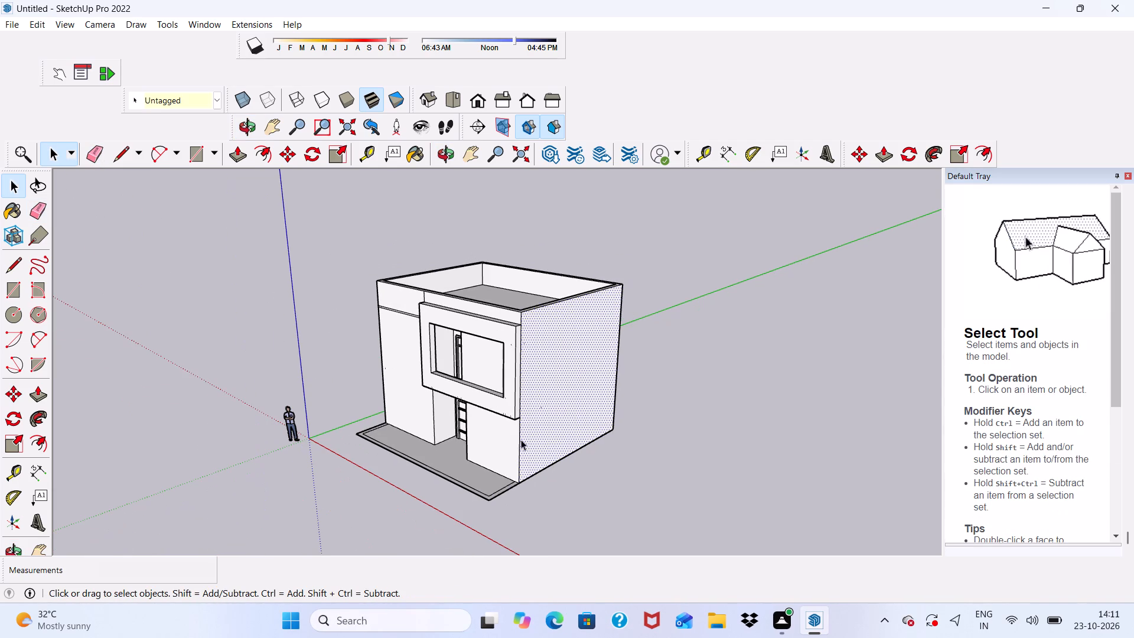
scroll(530, 367, "up", 3)
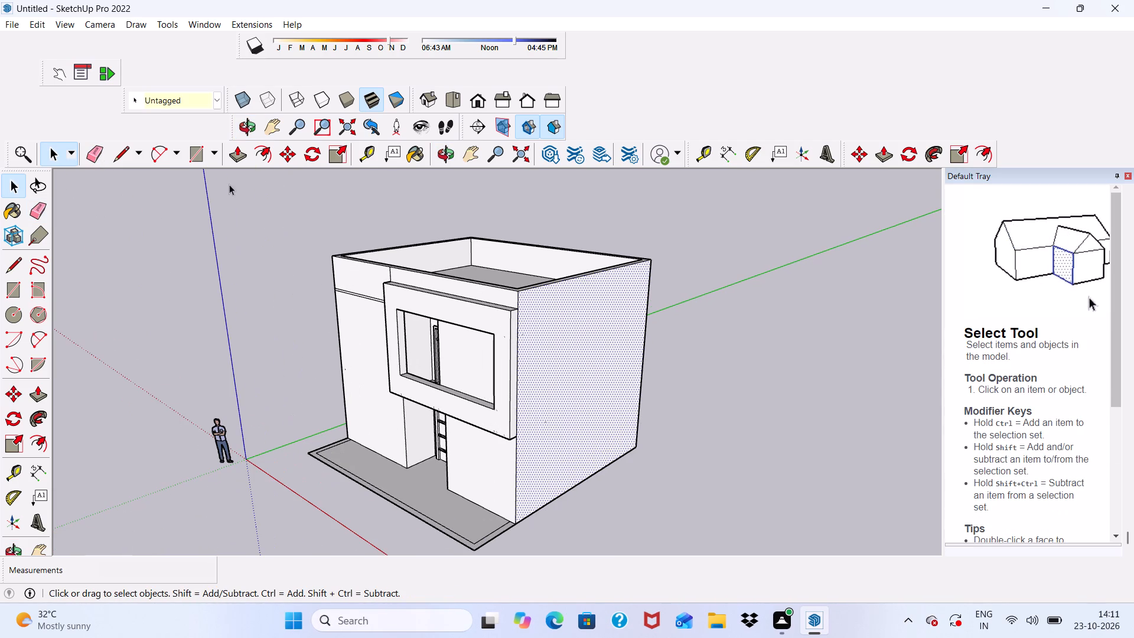
left_click(237, 160)
left_click(539, 390)
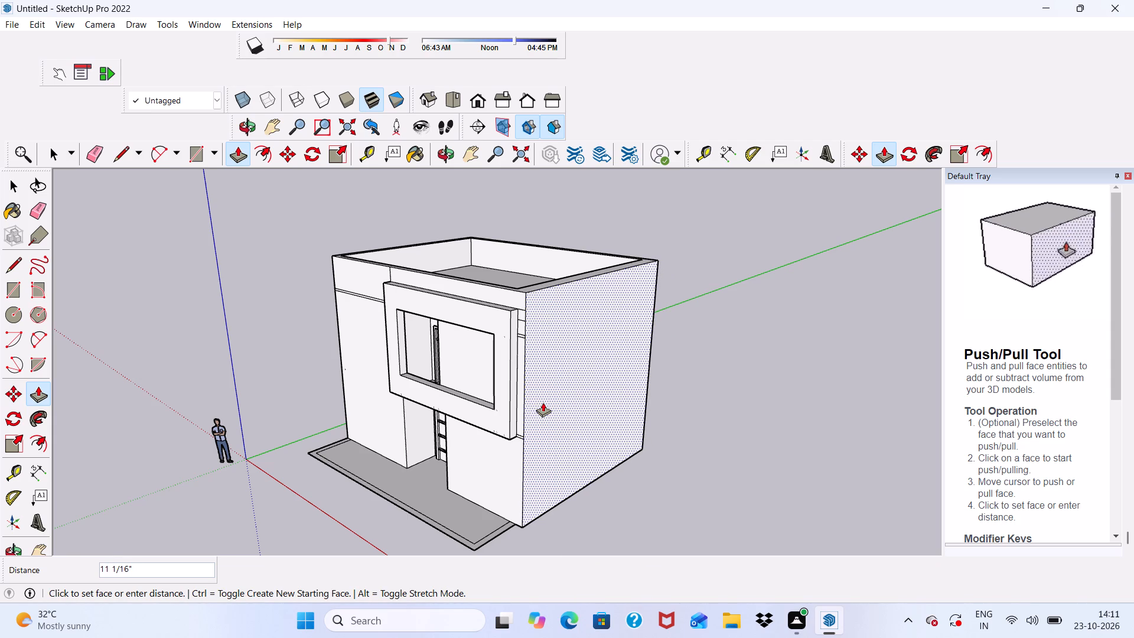
left_click(548, 402)
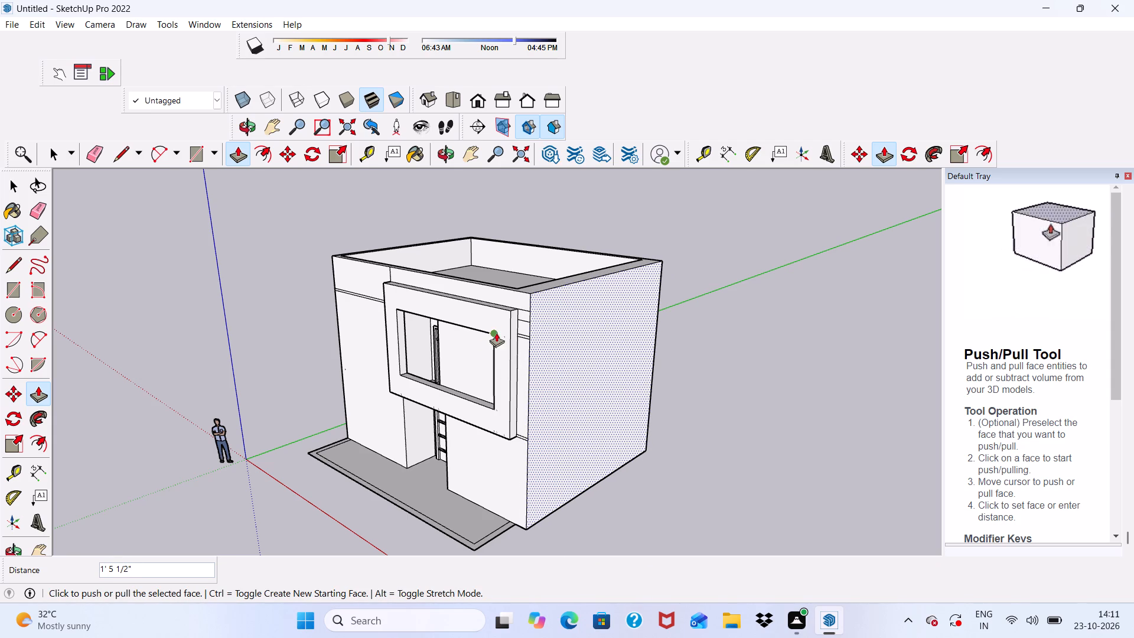
key("space")
Push/Pull the front frame's outer side face outward to line up with the extended side wall.
scroll(539, 392, "up", 5)
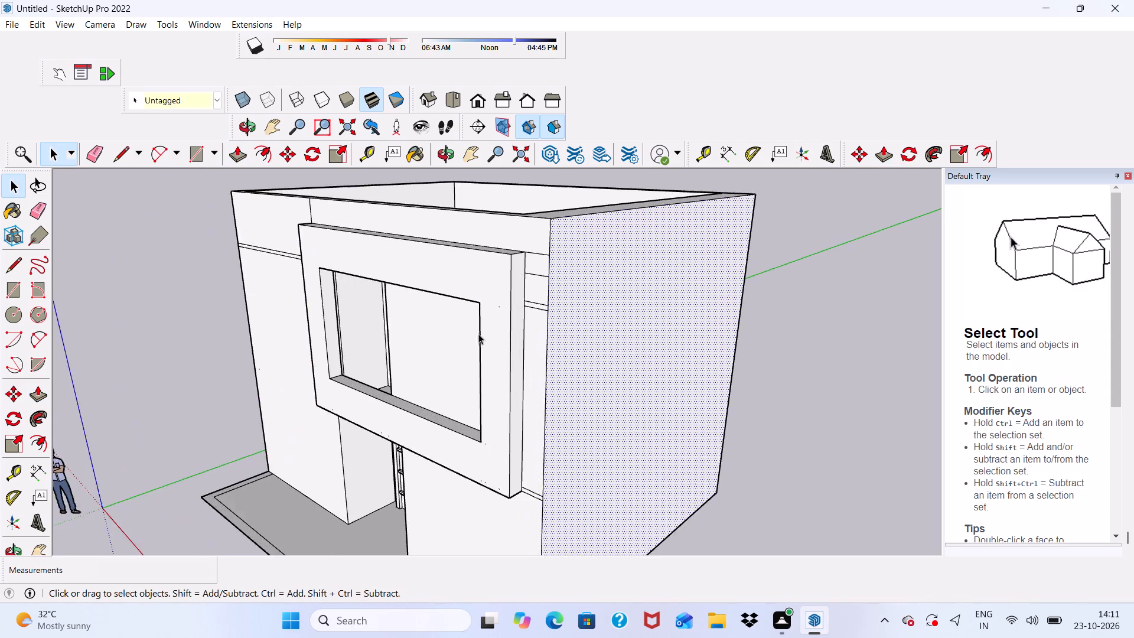
scroll(478, 334, "up", 7)
left_click(511, 328)
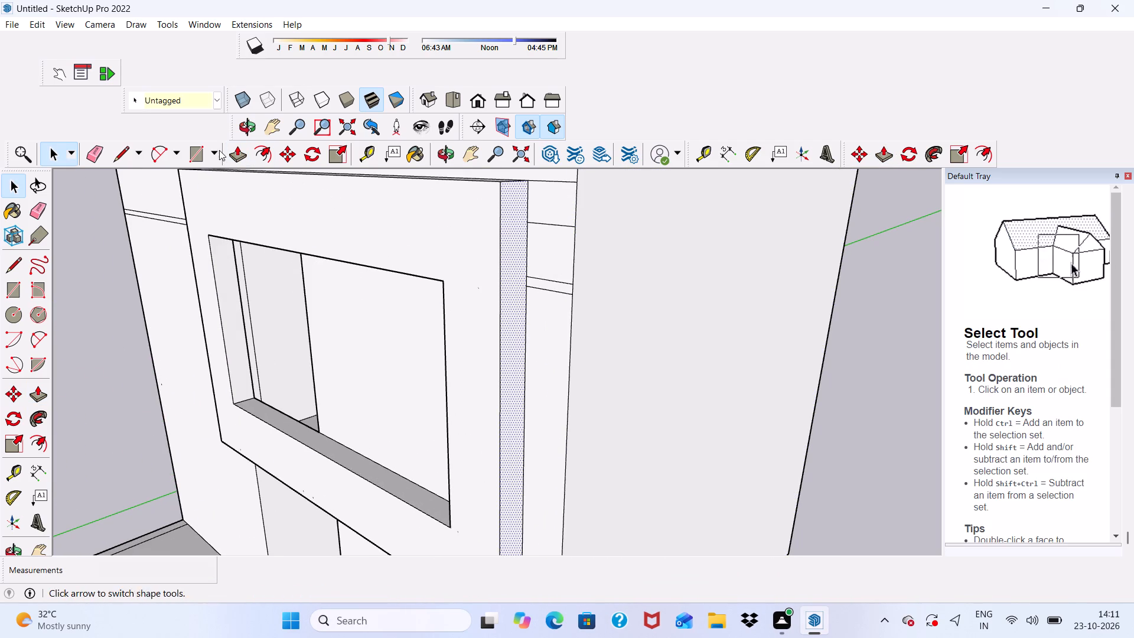
left_click(238, 149)
scroll(509, 357, "up", 3)
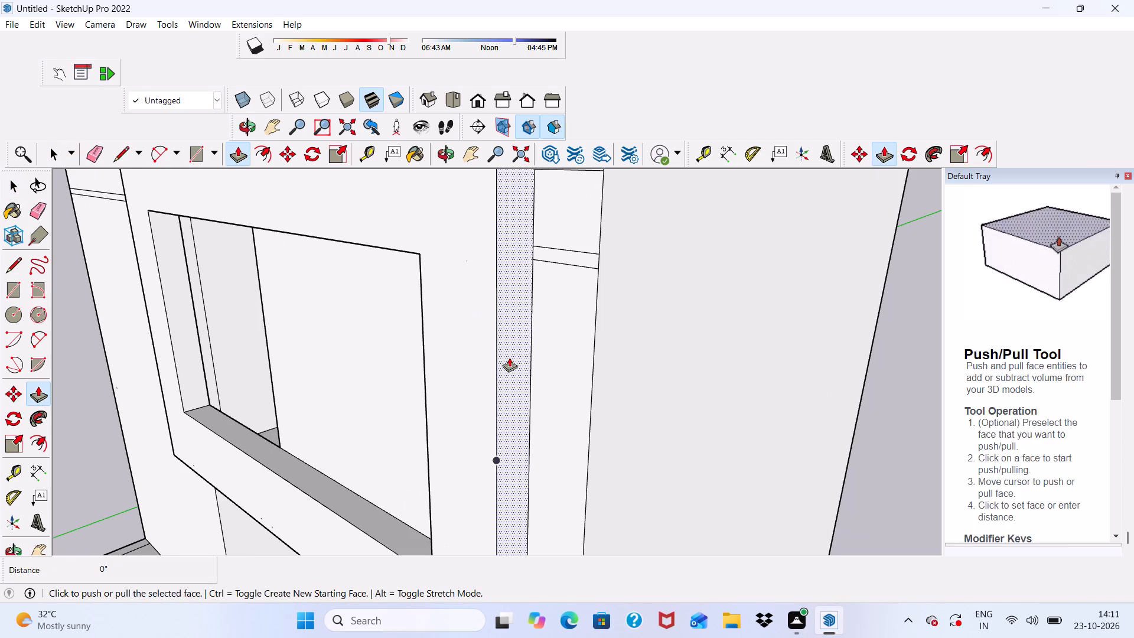
left_click(509, 357)
scroll(540, 279, "down", 4)
scroll(604, 302, "down", 2)
middle_click_drag(604, 302, 558, 295)
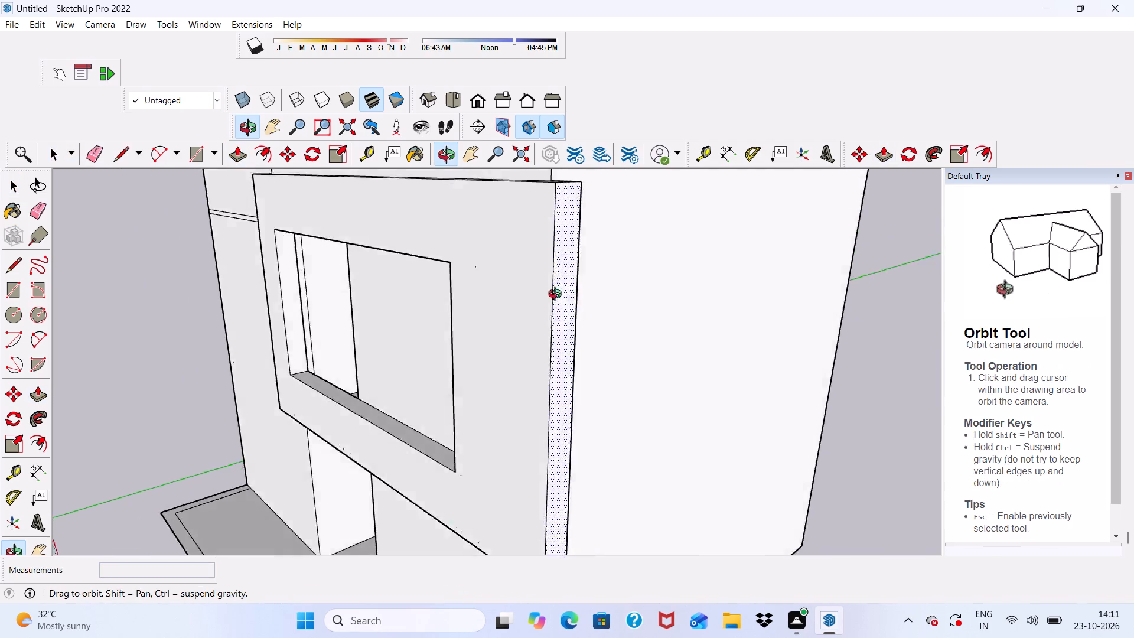
middle_click_drag(558, 295, 491, 291)
left_click(472, 275)
Examine the widened front frame and its opening from the front and side, checking the side band's proportions.
scroll(408, 291, "down", 4)
middle_click_drag(382, 351, 774, 367)
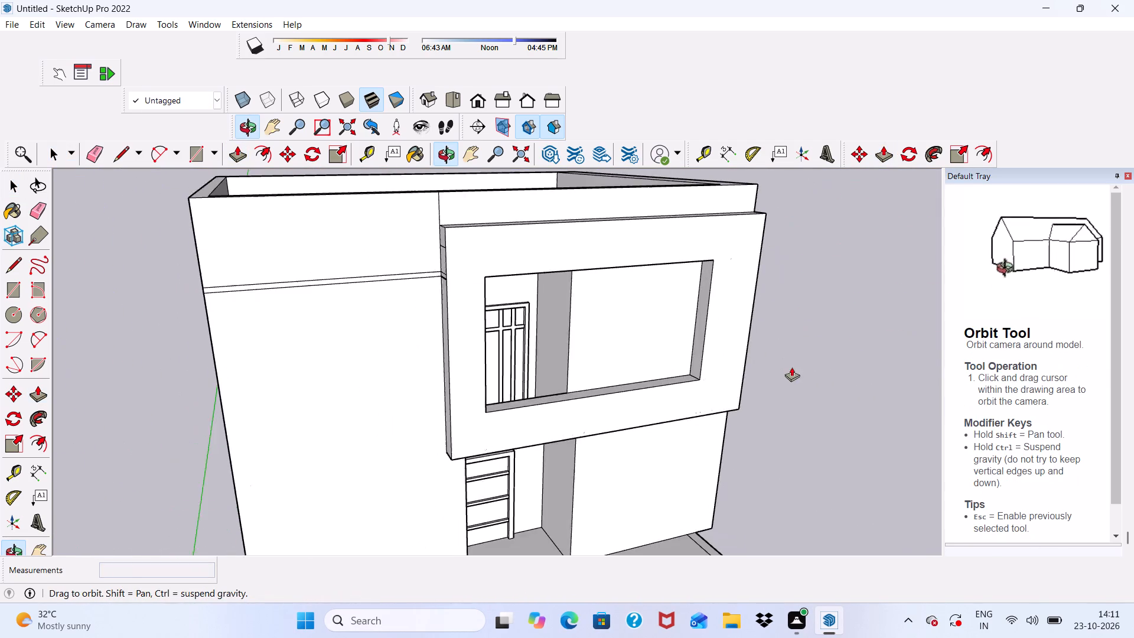
key("space")
scroll(699, 306, "up", 10)
left_click(714, 288)
scroll(686, 275, "down", 4)
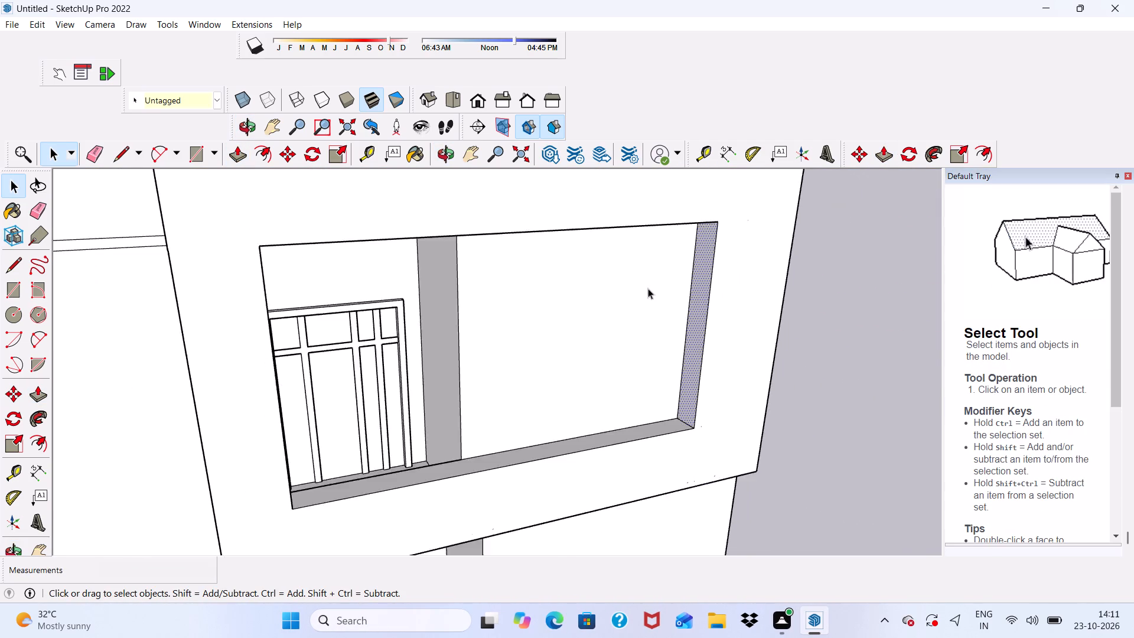
scroll(648, 288, "down", 7)
scroll(480, 350, "down", 5)
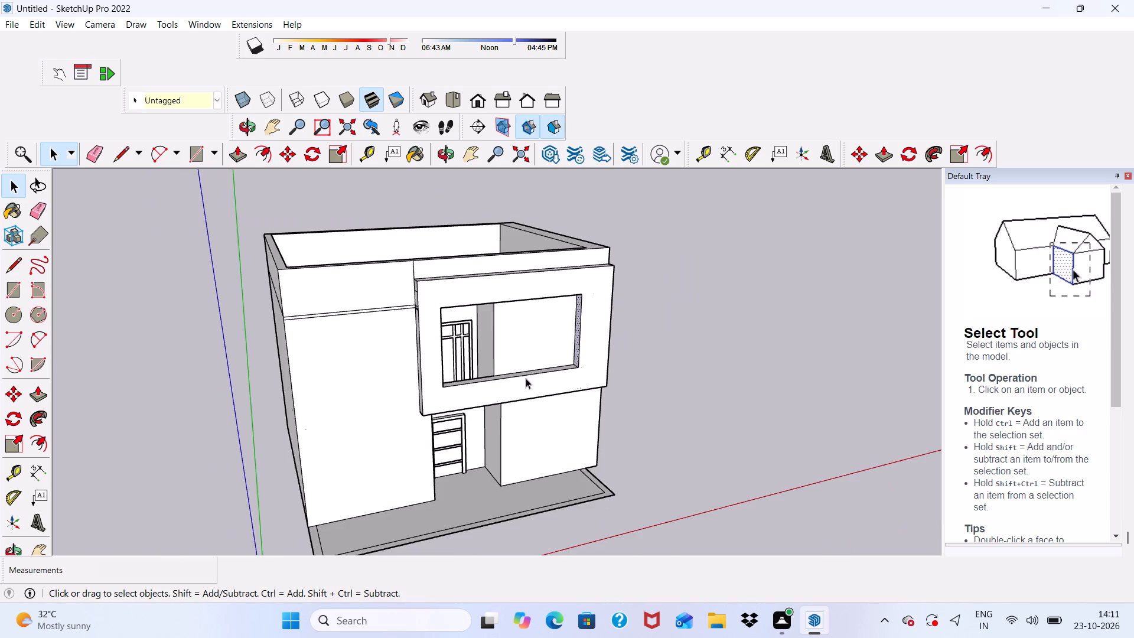
scroll(529, 378, "up", 1)
middle_click_drag(529, 378, 421, 313)
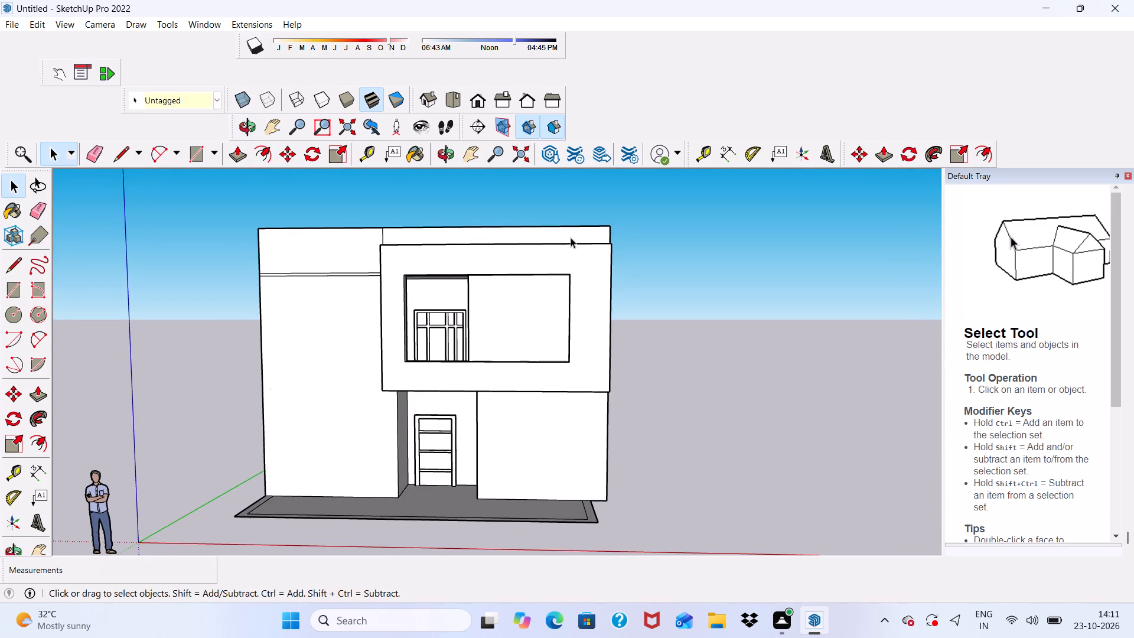
scroll(571, 237, "up", 5)
scroll(571, 237, "down", 1)
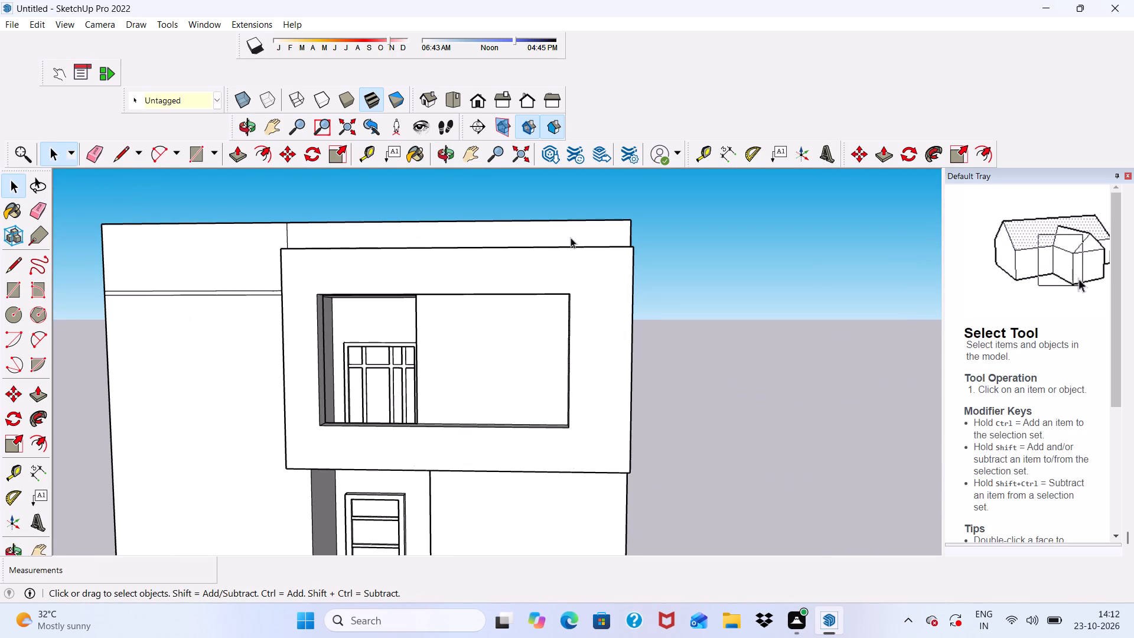
scroll(571, 237, "up", 3)
scroll(571, 237, "down", 11)
scroll(607, 333, "up", 1)
scroll(602, 190, "up", 5)
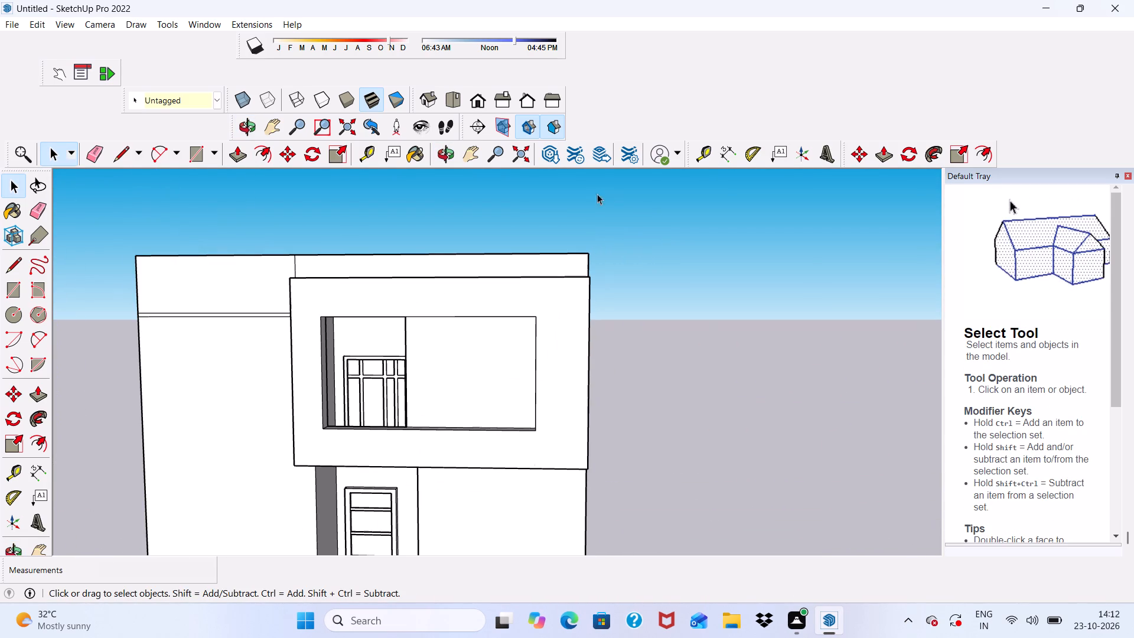
scroll(543, 258, "down", 4)
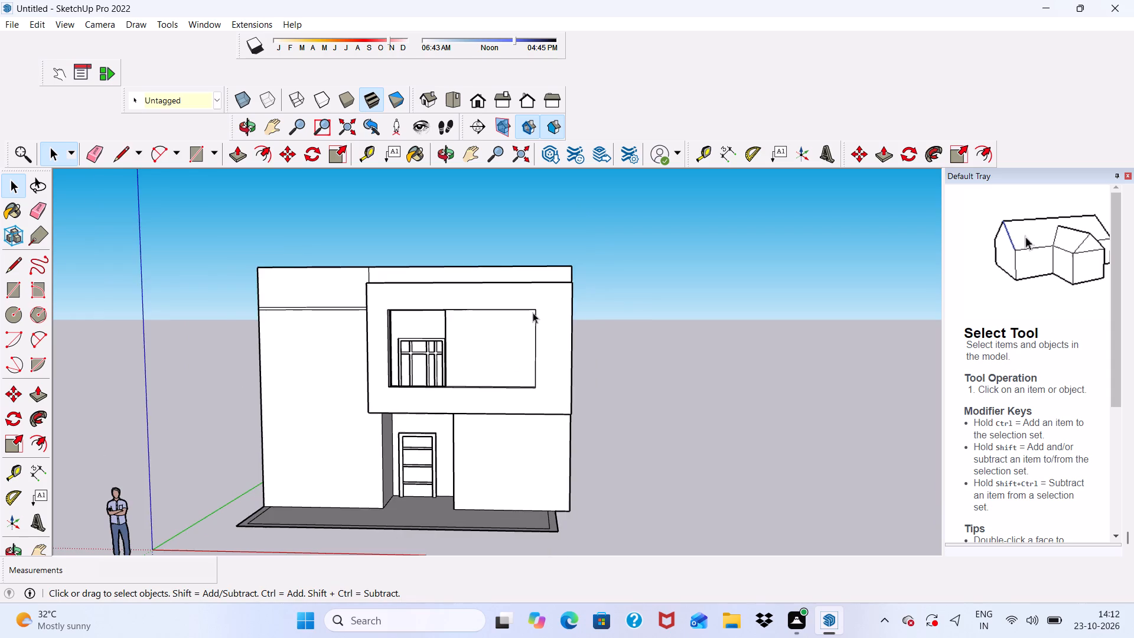
scroll(533, 313, "up", 5)
scroll(533, 313, "down", 6)
scroll(493, 281, "up", 1)
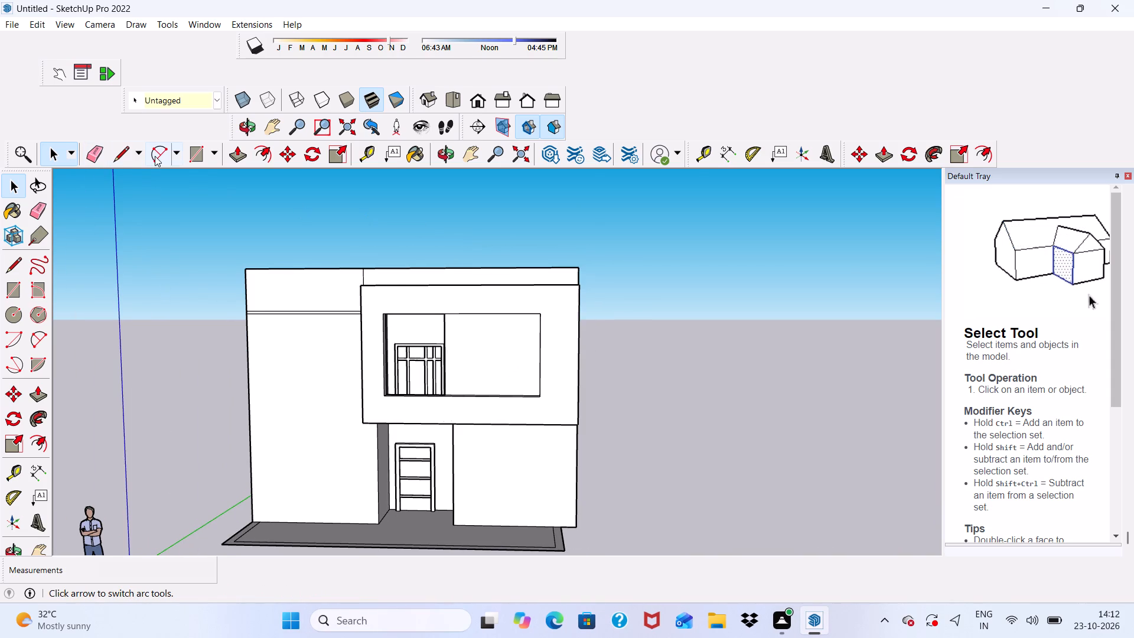
Draw a narrow full-height vertical rectangle, about 2 5/8" by 12' 10 5/16", on the widened side band of the front frame.
left_click(197, 162)
scroll(532, 295, "down", 1)
scroll(567, 315, "up", 4)
scroll(542, 272, "up", 3)
left_click(541, 272)
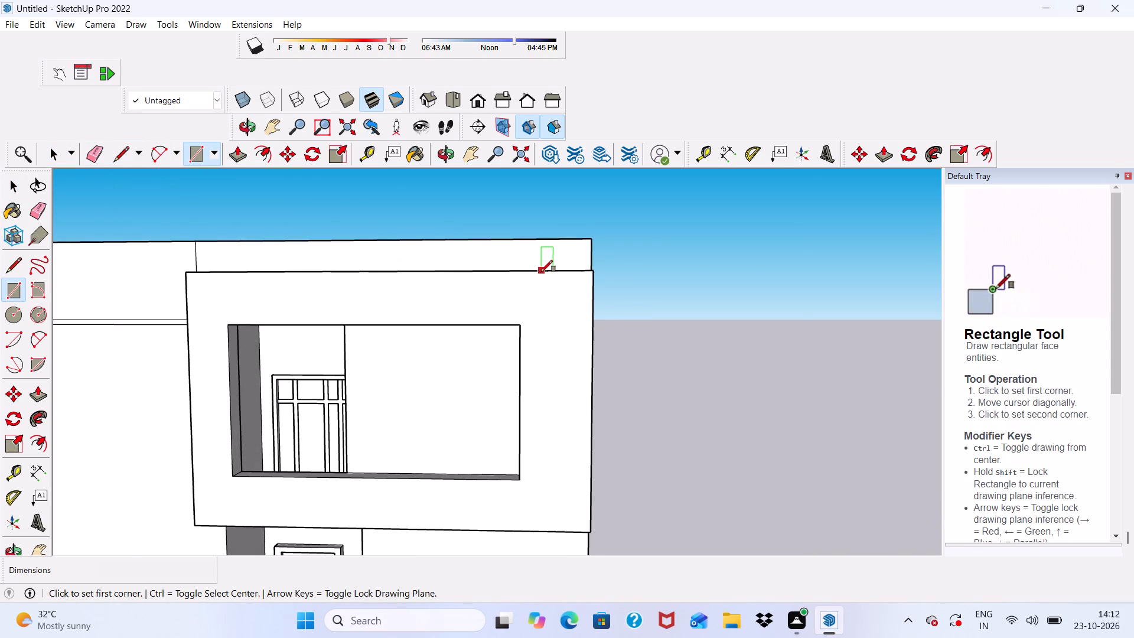
scroll(541, 274, "down", 5)
scroll(538, 462, "up", 10)
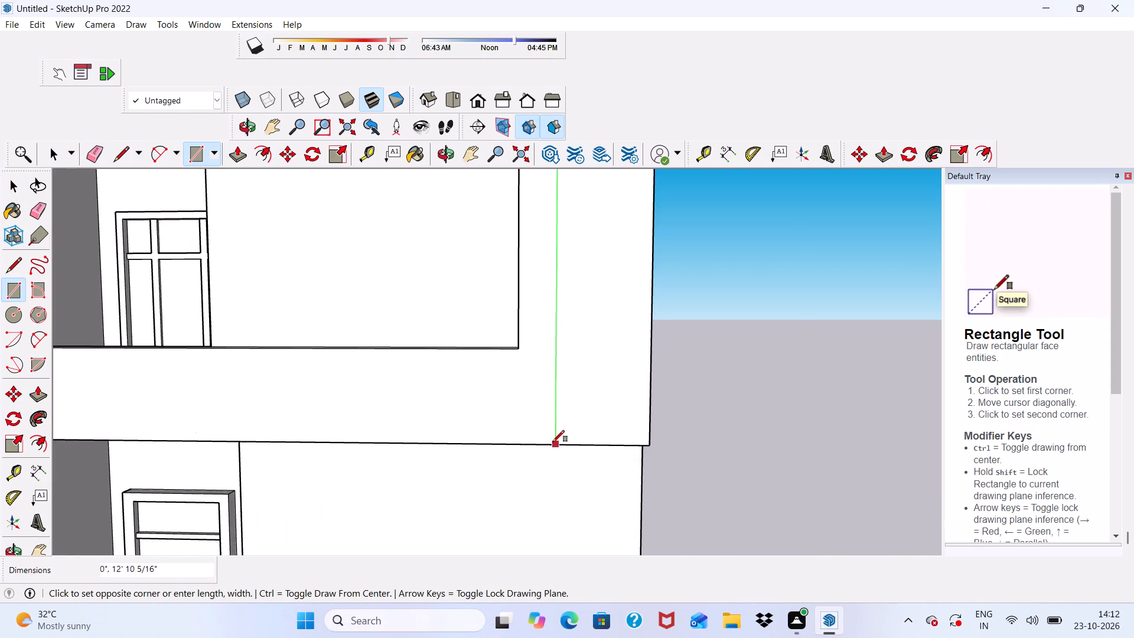
scroll(570, 444, "up", 4)
left_click(561, 443)
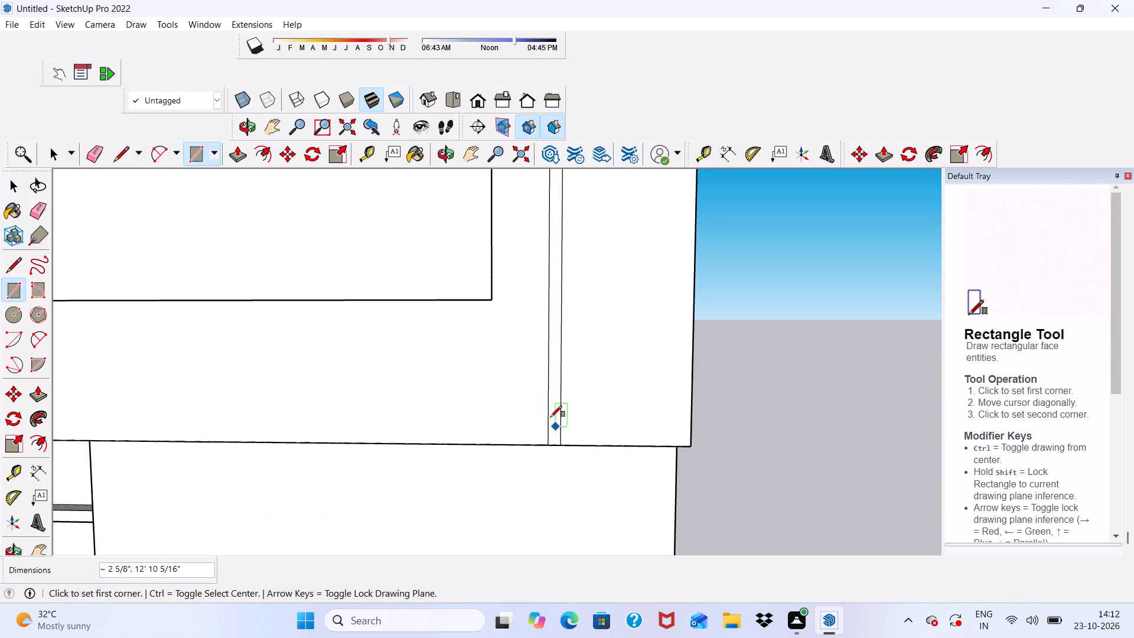
scroll(550, 417, "down", 17)
scroll(570, 268, "up", 3)
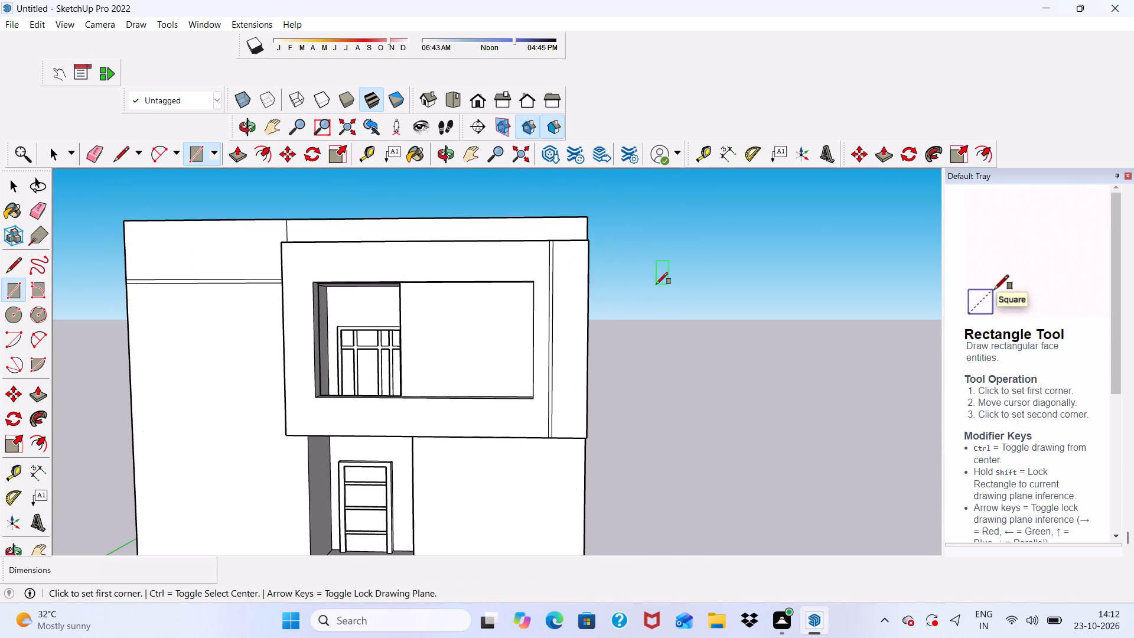
Copy the narrow vertical strip about 9 7/8" toward the outer edge of the frame's side band.
key("space")
scroll(637, 301, "up", 3)
scroll(524, 296, "up", 4)
double_click(517, 304)
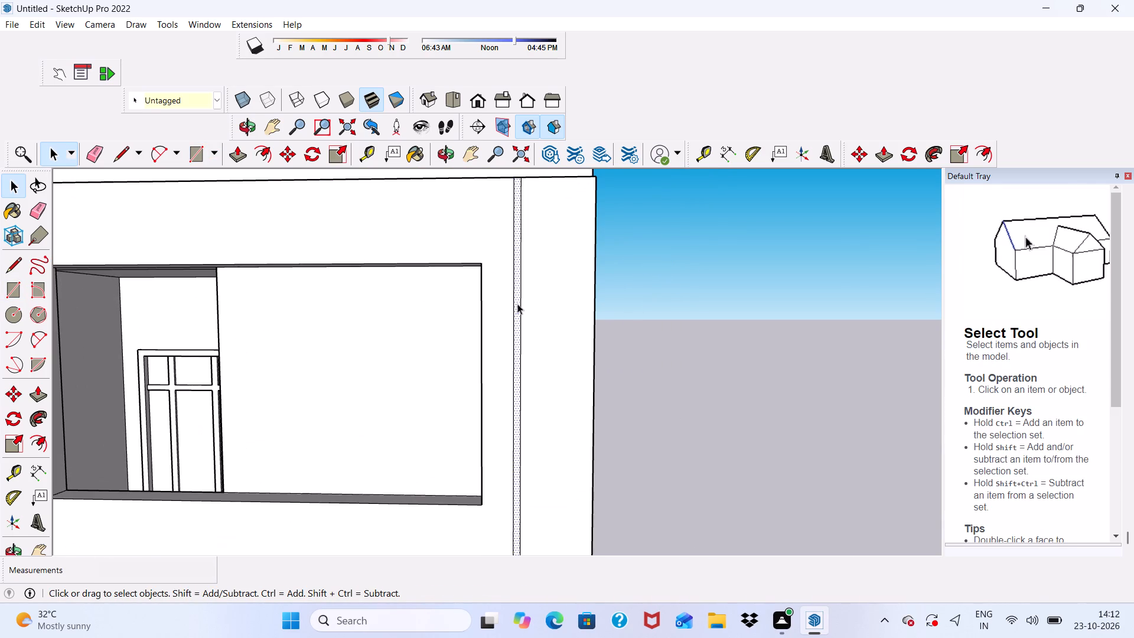
left_click(286, 152)
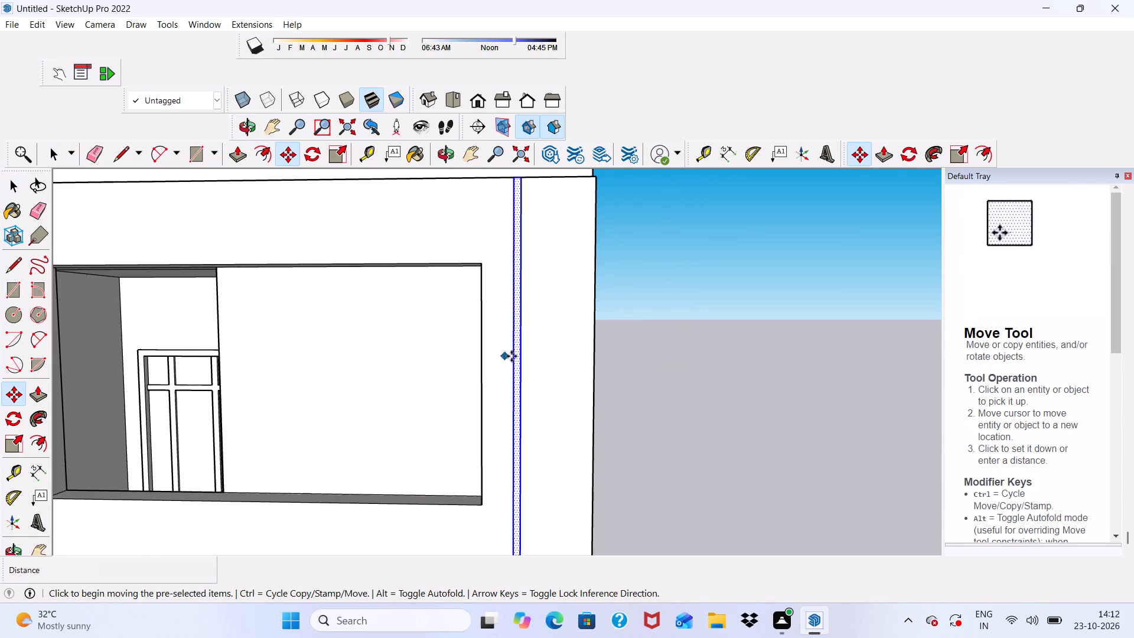
left_click(520, 363)
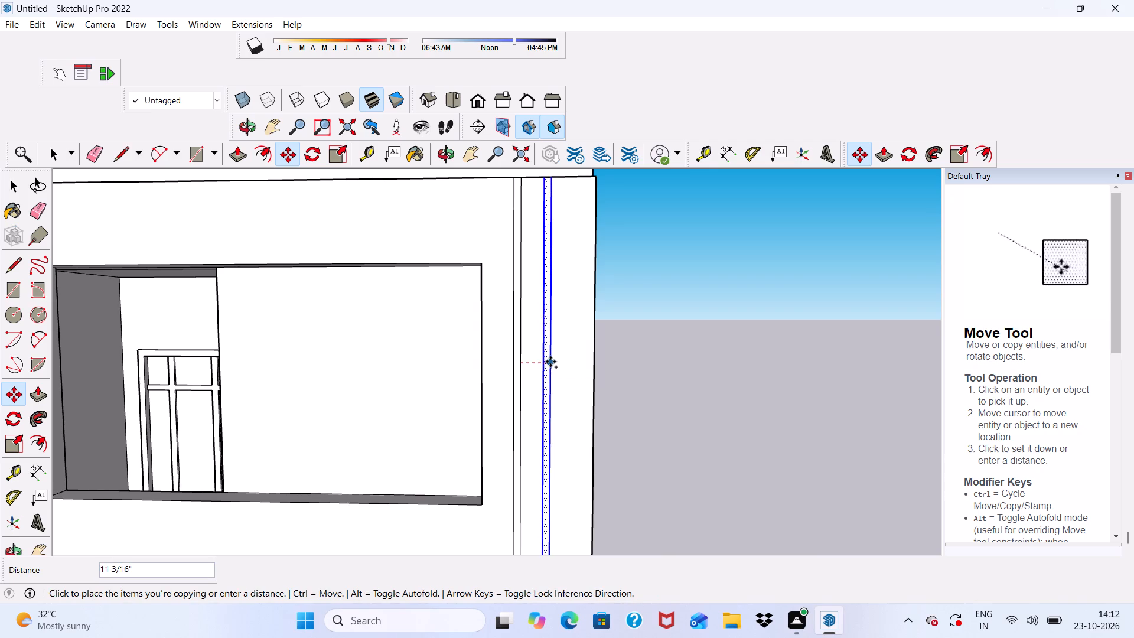
scroll(552, 359, "down", 3)
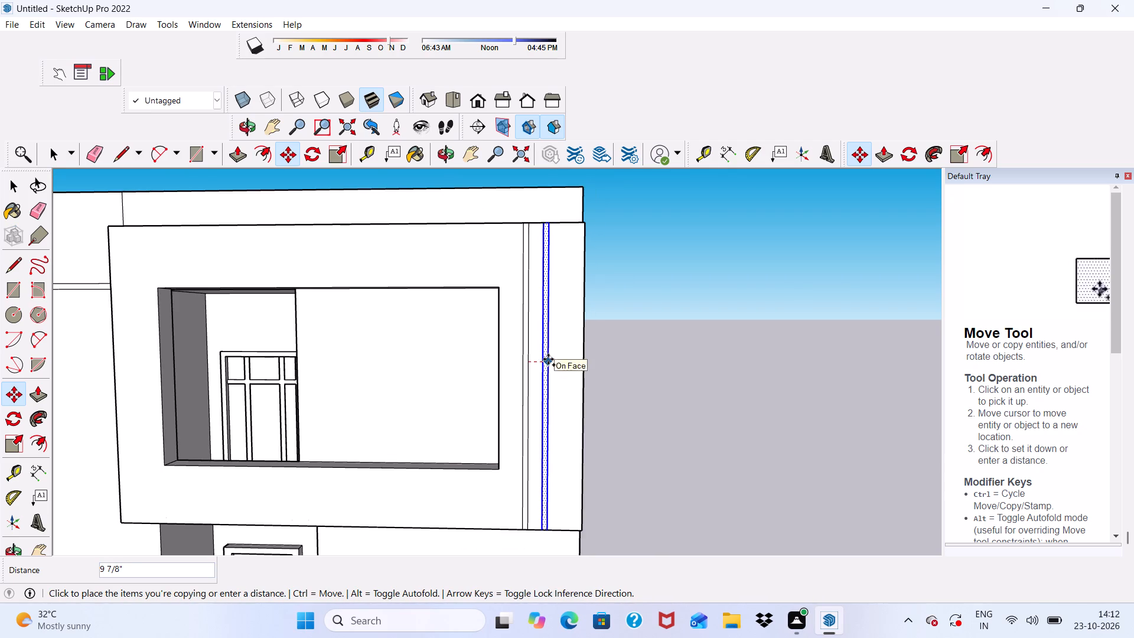
left_click(548, 359)
key("space")
left_click(634, 340)
scroll(558, 357, "down", 1)
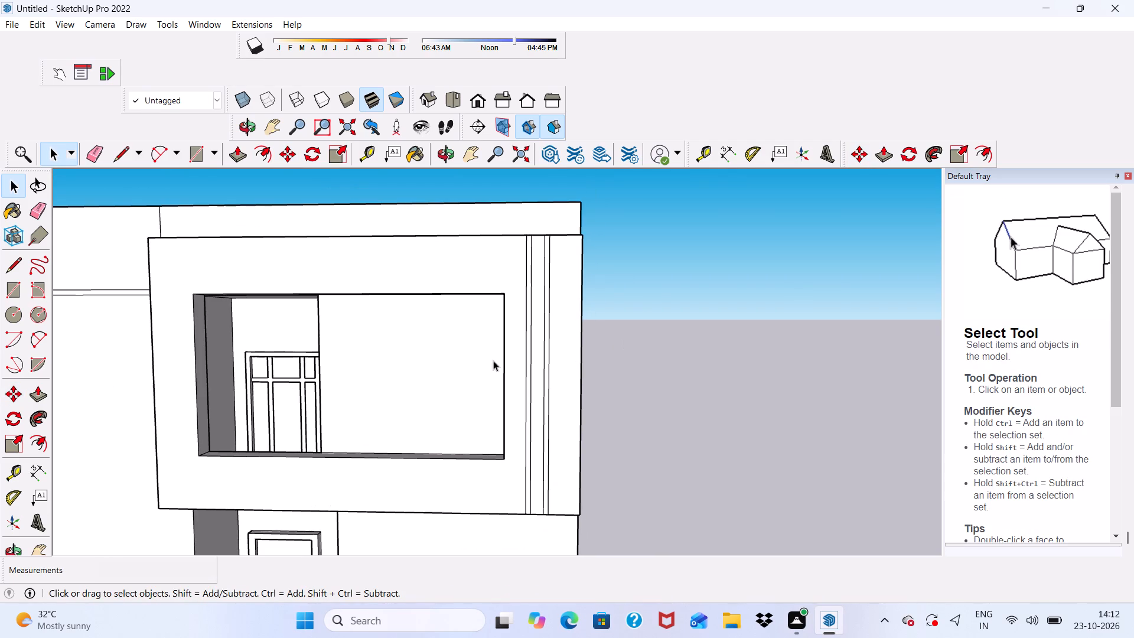
Push/Pull both narrow vertical strips on the front frame's side band outward by 3".
left_click(233, 152)
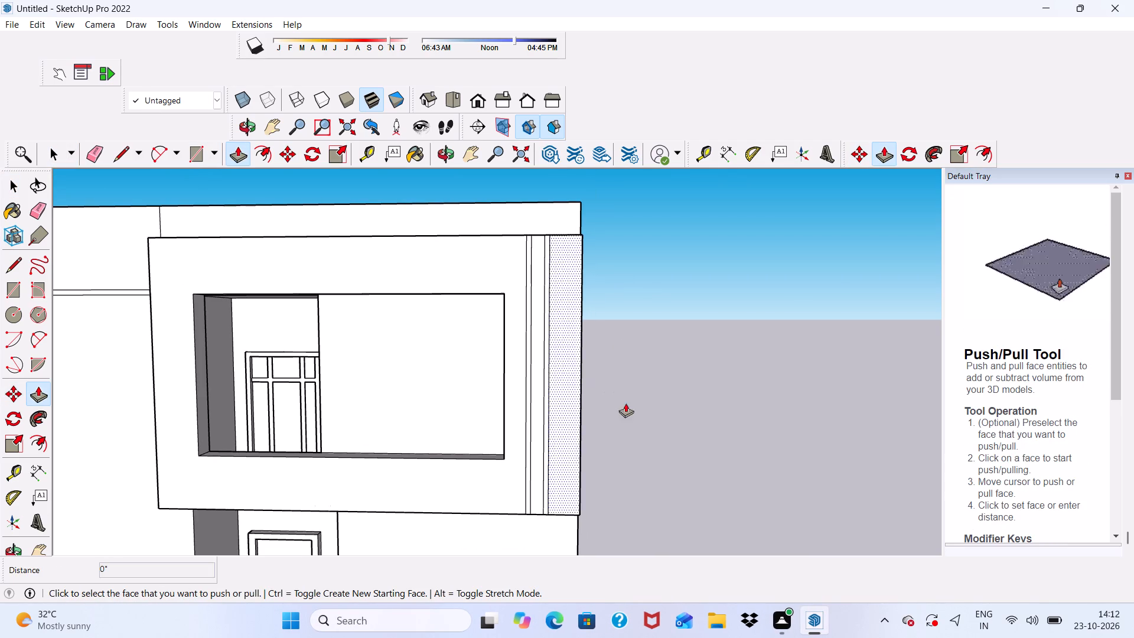
scroll(627, 404, "up", 4)
scroll(533, 340, "down", 1)
scroll(514, 328, "up", 3)
left_click(499, 307)
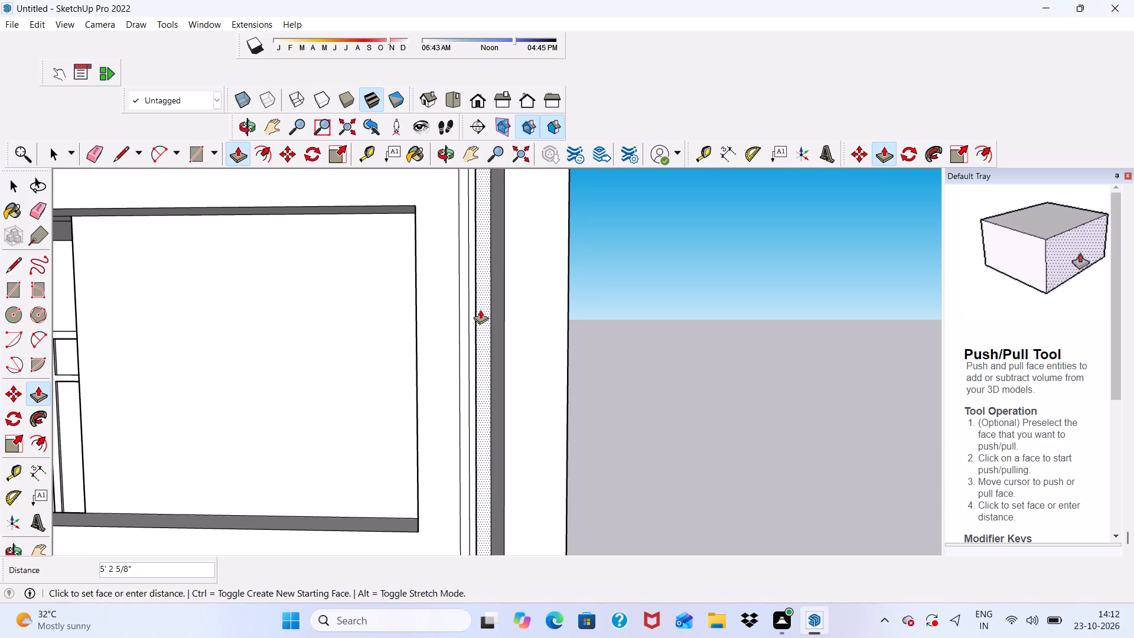
key("3")
key("shift+quotedbl")
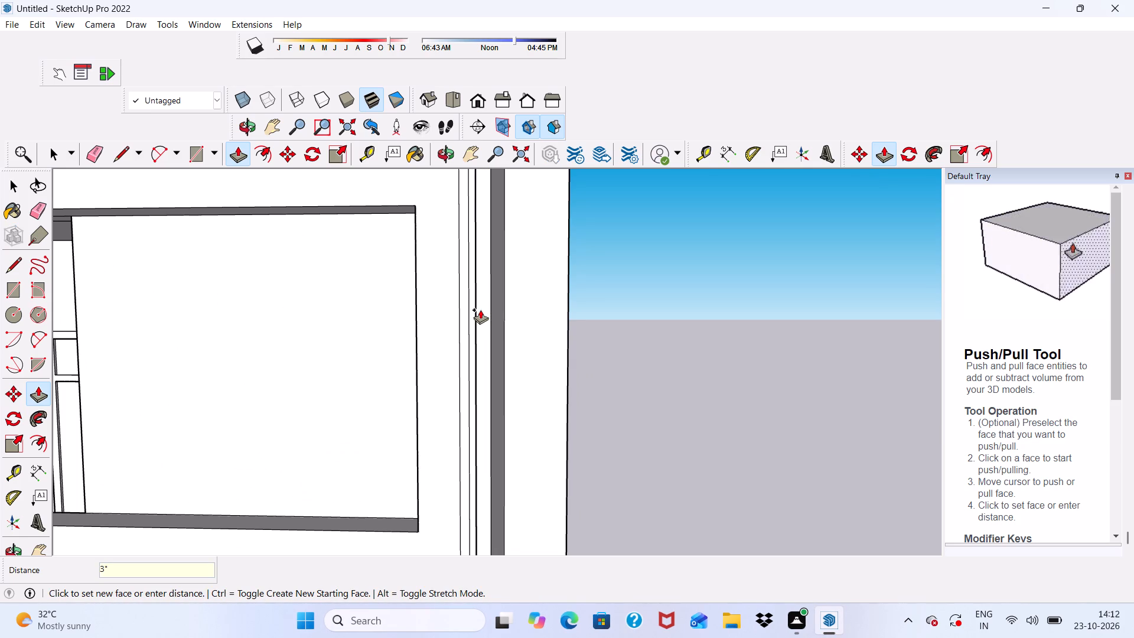
key("Return")
scroll(478, 311, "up", 6)
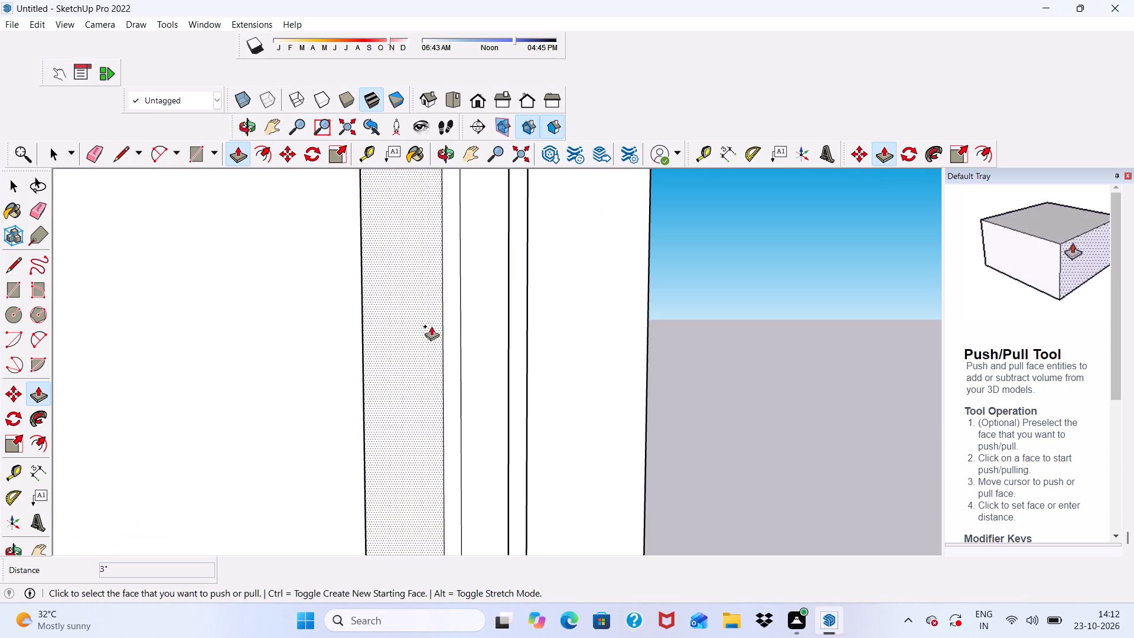
left_click(451, 325)
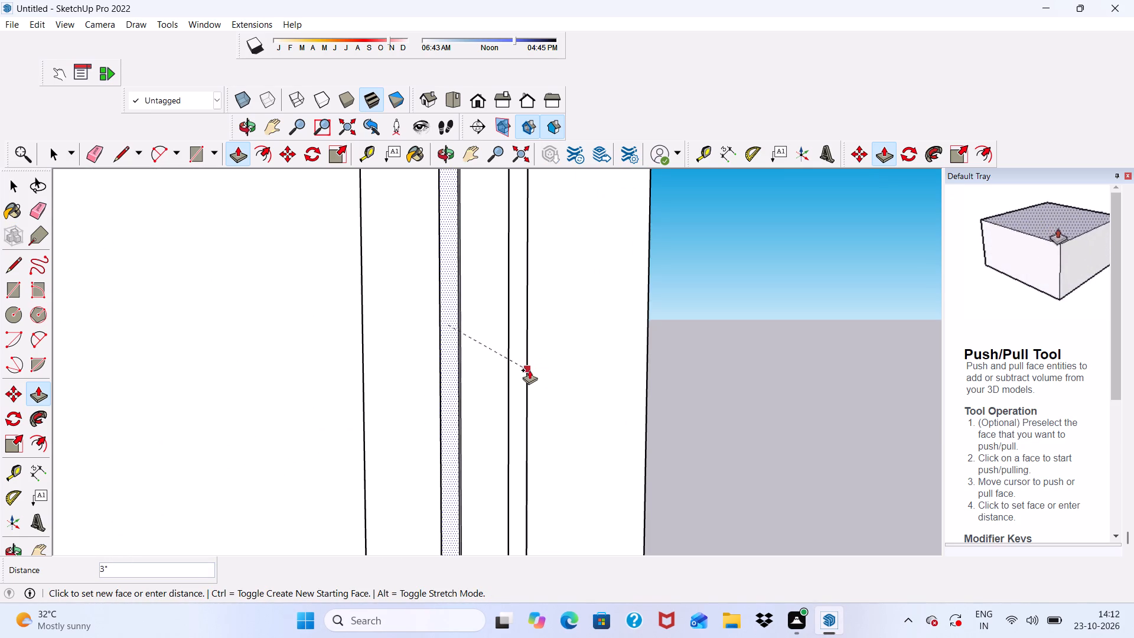
left_click(529, 370)
Examine the two raised vertical strips and the upper-floor front frame from the side, above and front.
scroll(501, 337, "down", 4)
scroll(510, 360, "up", 1)
middle_click_drag(510, 360, 297, 443)
scroll(511, 369, "down", 1)
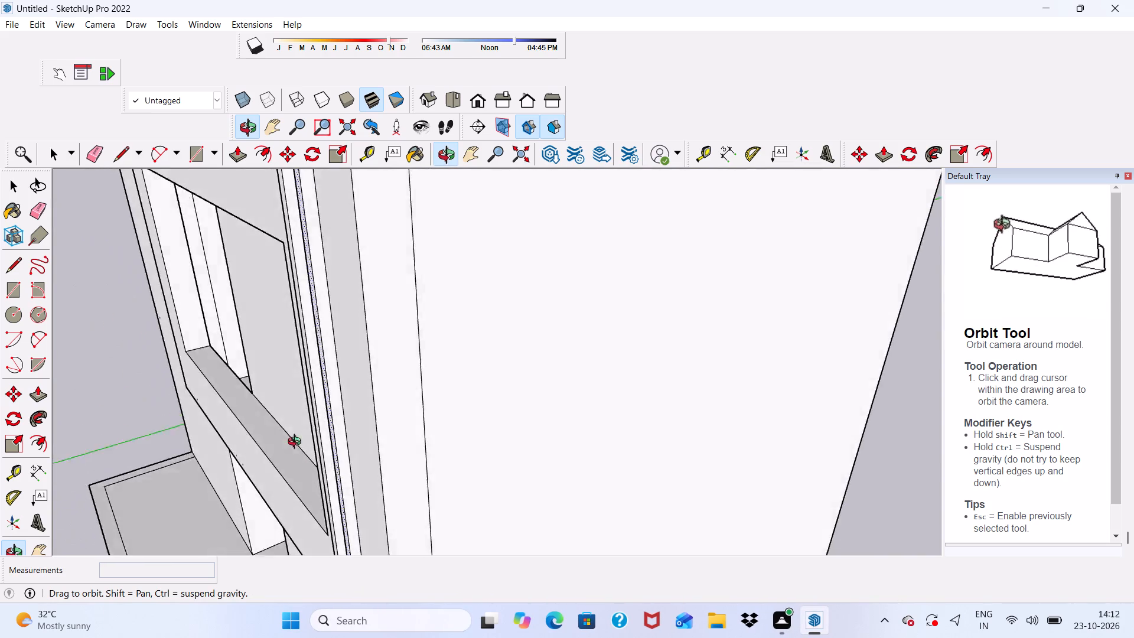
middle_click_drag(297, 443, 546, 413)
key("space")
key("space")
scroll(700, 360, "down", 4)
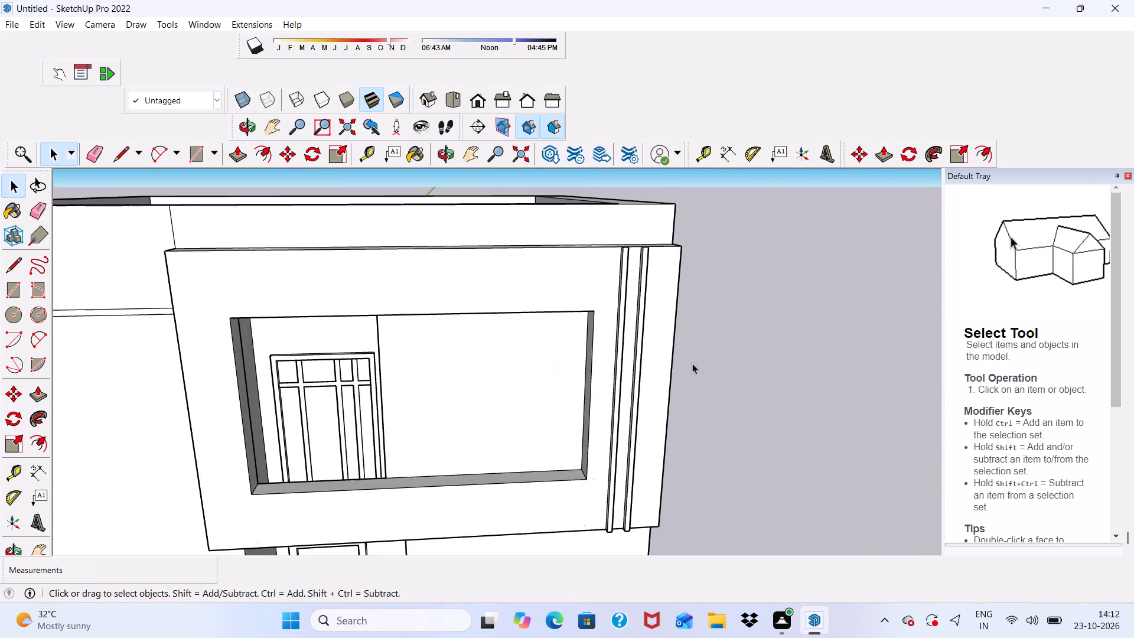
scroll(692, 363, "down", 7)
middle_click_drag(596, 386, 582, 346)
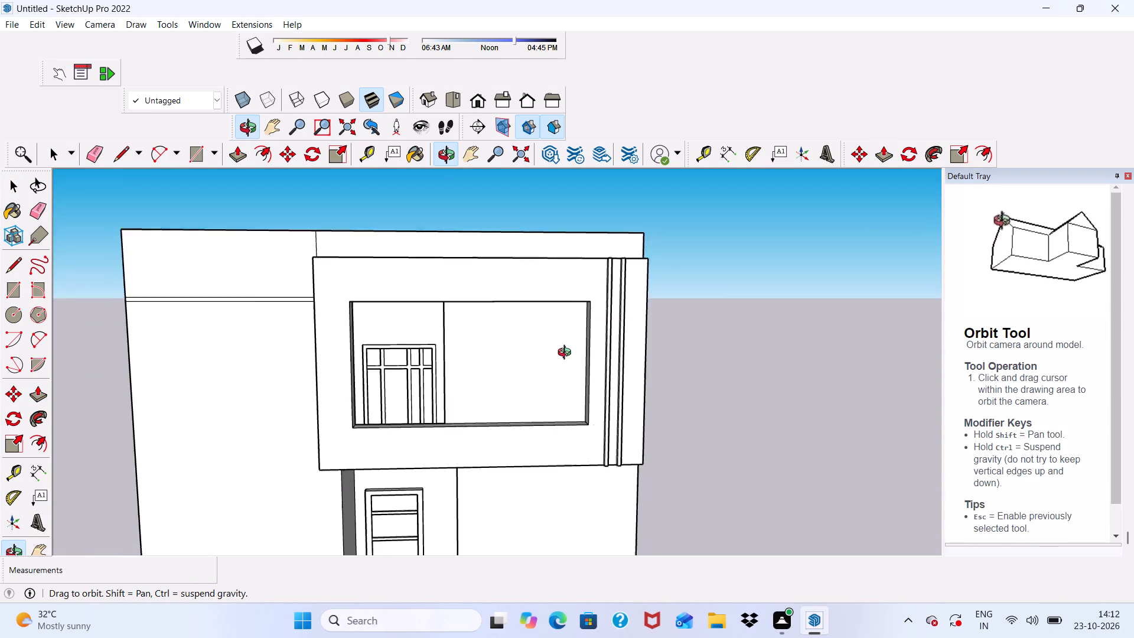
scroll(512, 366, "up", 6)
scroll(407, 299, "down", 6)
middle_click_drag(415, 321, 413, 313)
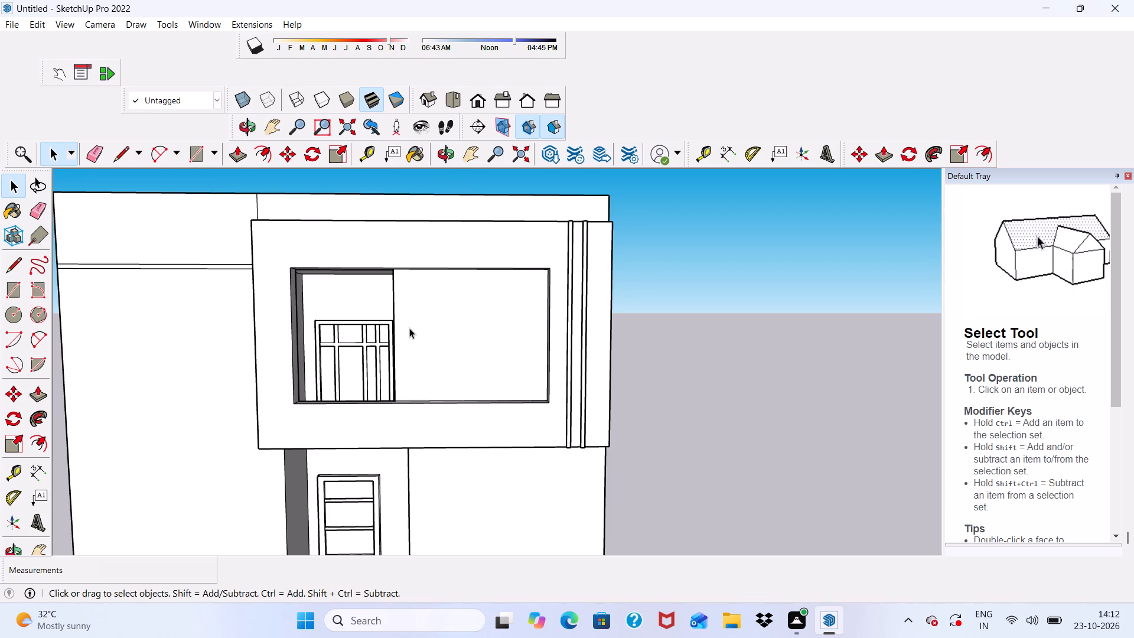
Draw a full-height rectangle about 7' 2 1/8" by 7' 8" on the blank wall beside the door, inside the front frame's opening.
middle_click_drag(409, 328, 395, 268)
left_click(189, 156)
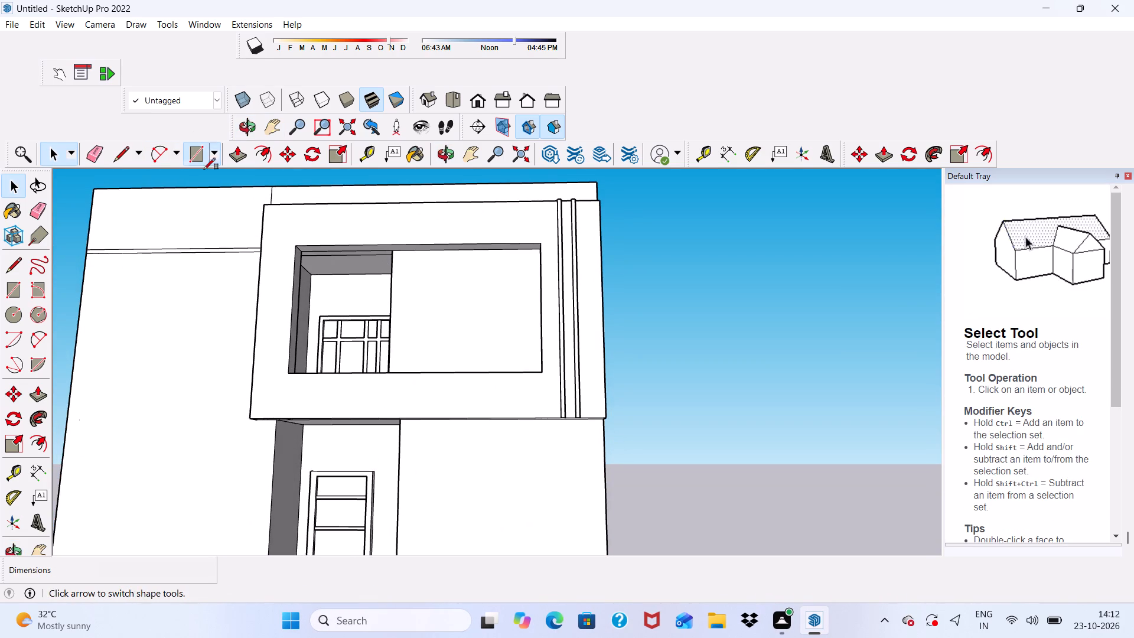
scroll(442, 271, "up", 9)
scroll(406, 236, "up", 2)
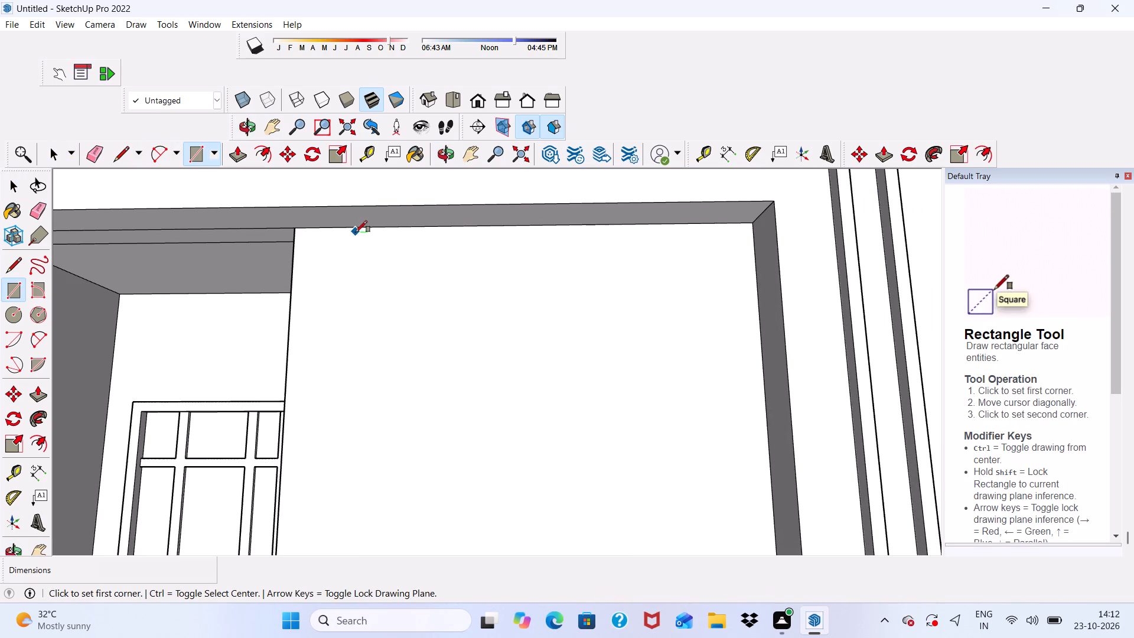
left_click(384, 229)
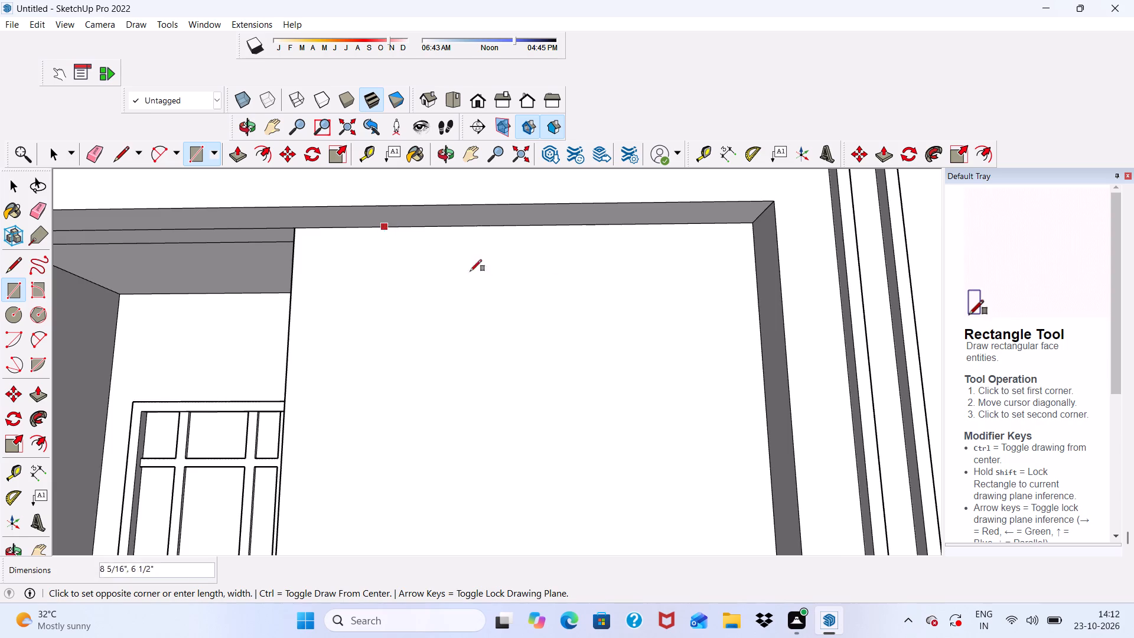
scroll(532, 287, "down", 6)
middle_click_drag(699, 466, 748, 564)
scroll(728, 506, "up", 6)
scroll(682, 483, "up", 4)
left_click(679, 473)
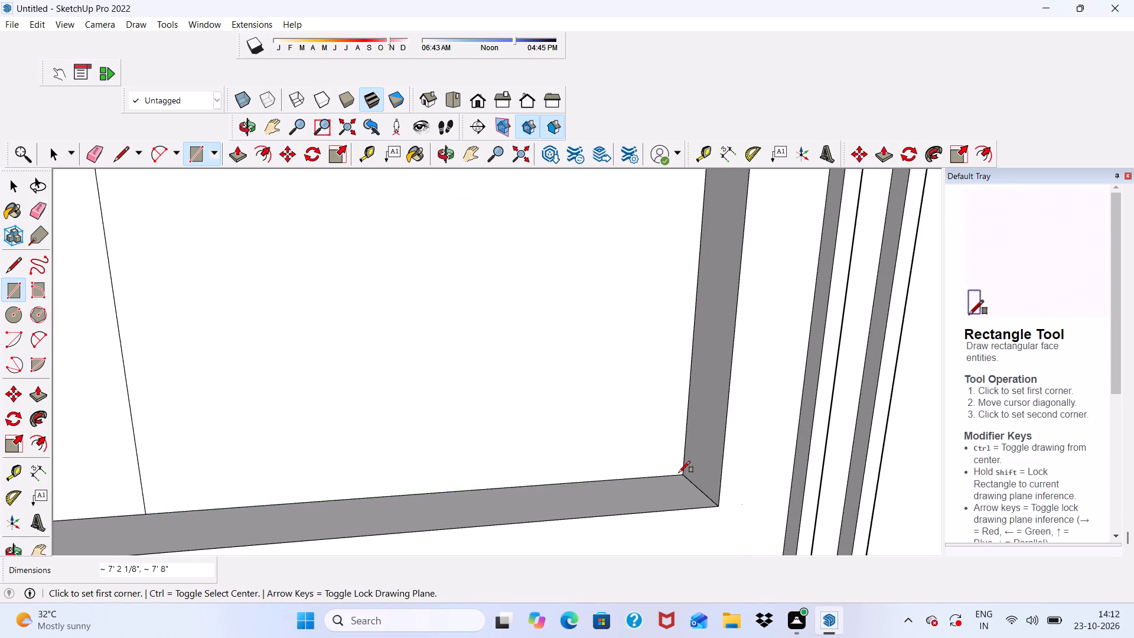
scroll(638, 437, "down", 7)
key("space")
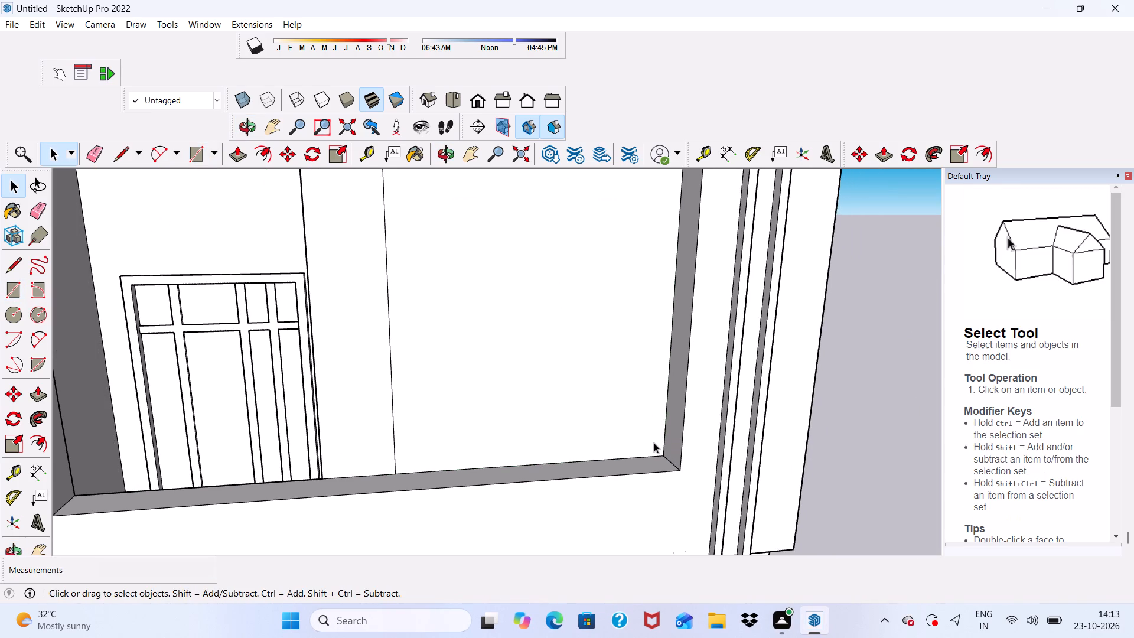
Offset the new rectangle's outline inward by 3" to form a window border.
scroll(545, 390, "down", 4)
left_click(472, 354)
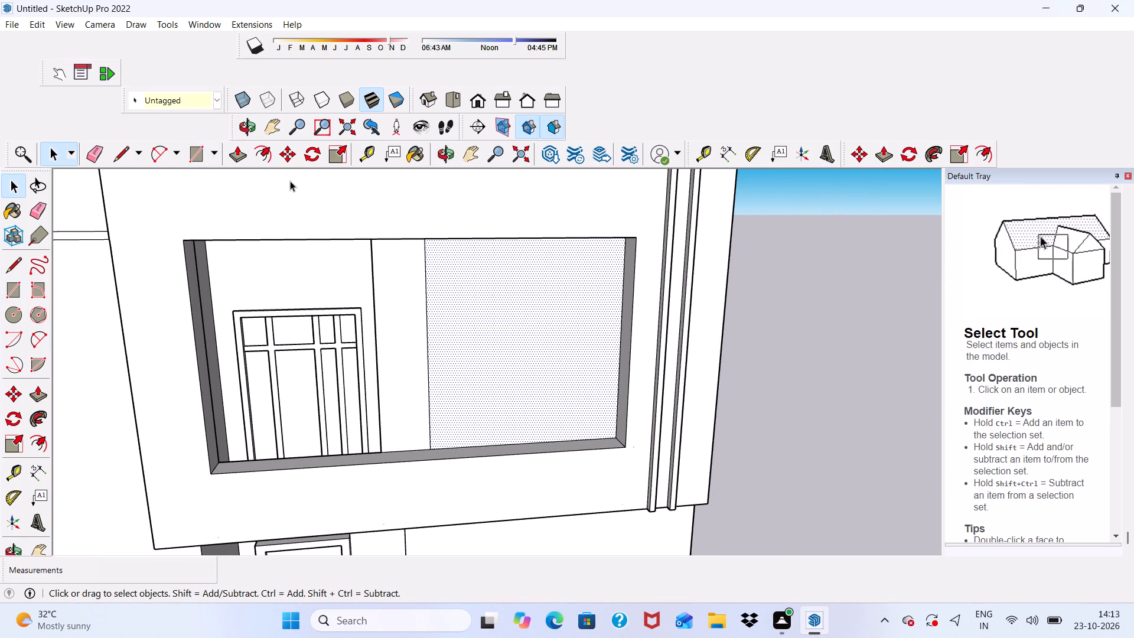
left_click(262, 145)
left_click(461, 344)
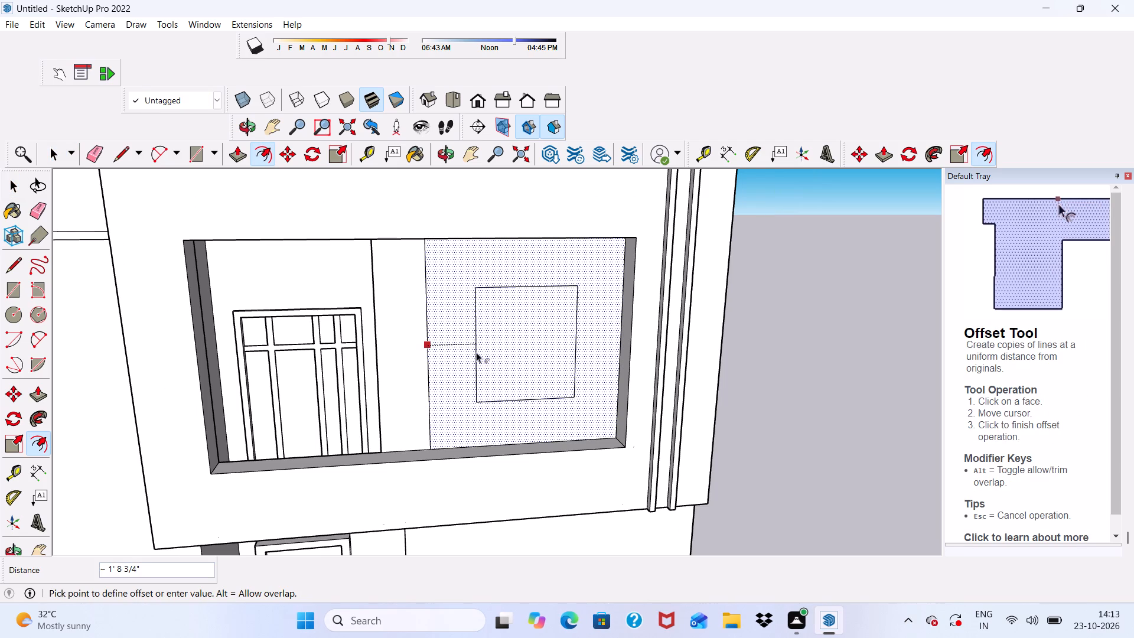
key("3")
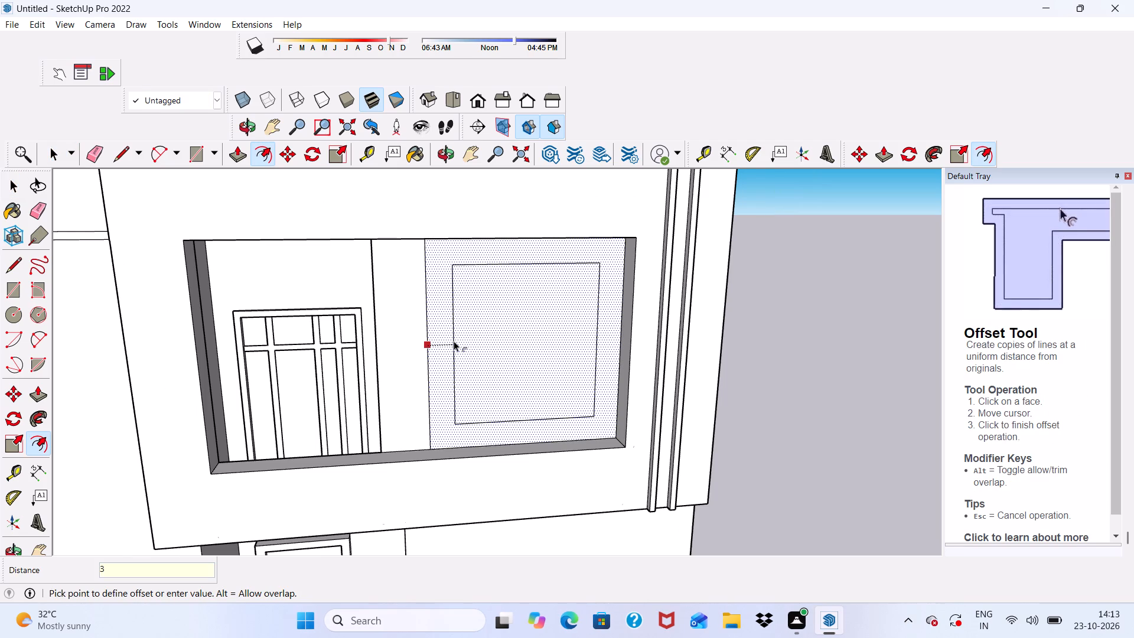
key("shift+quotedbl")
key("Return")
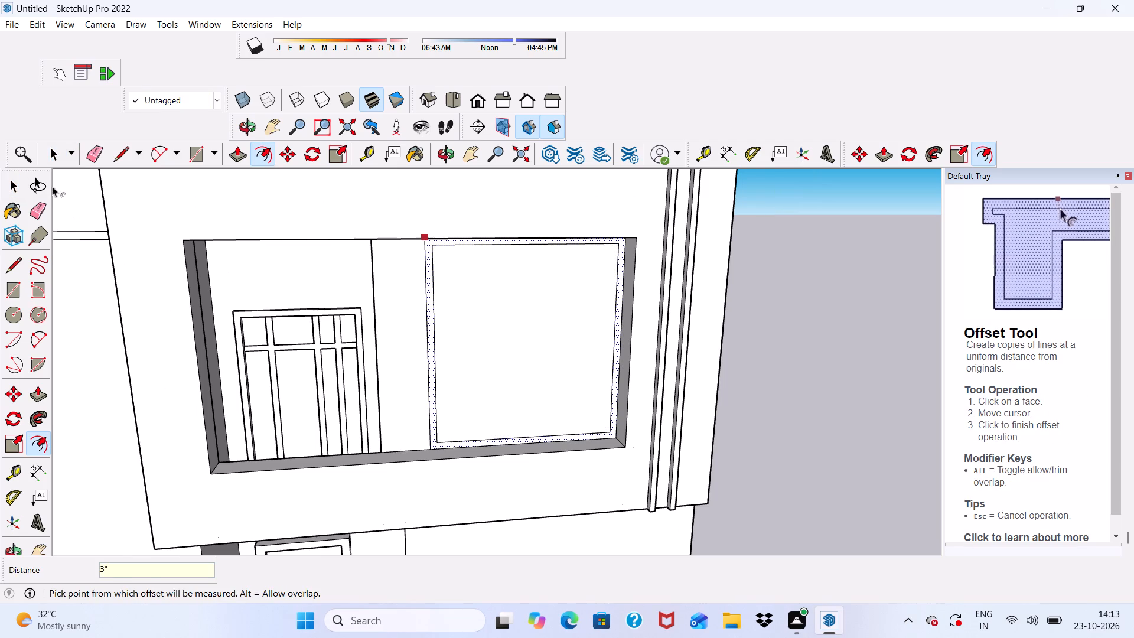
Draw two 3" vertical lines from the inner border's bottom corners down to the opening's bottom edge.
left_click(117, 147)
scroll(605, 531, "up", 10)
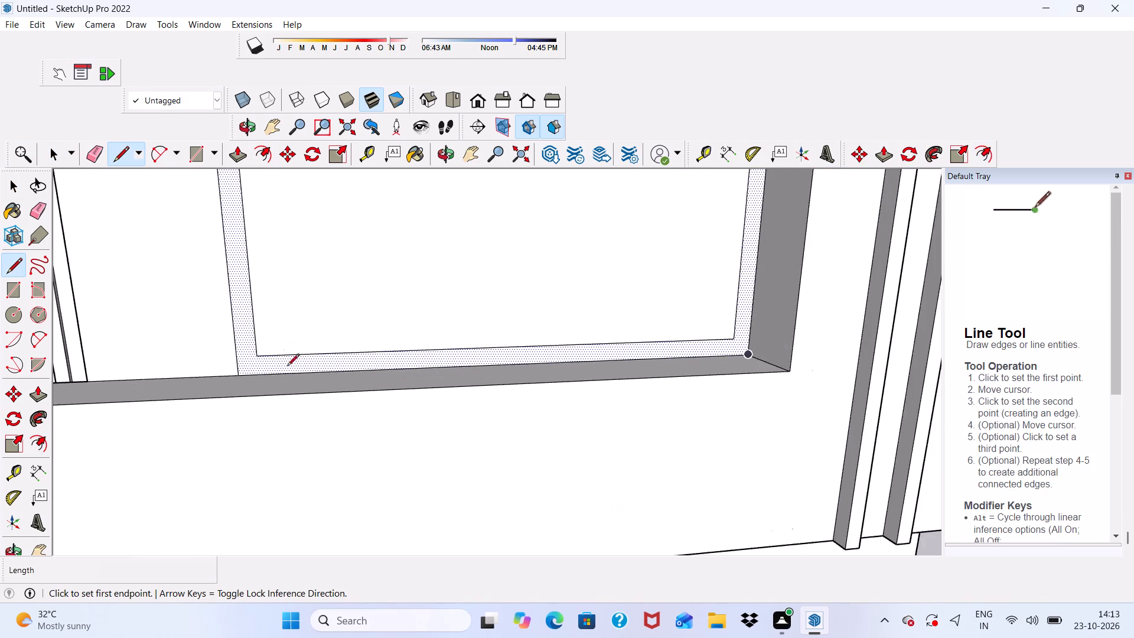
scroll(272, 360, "up", 3)
left_click(255, 356)
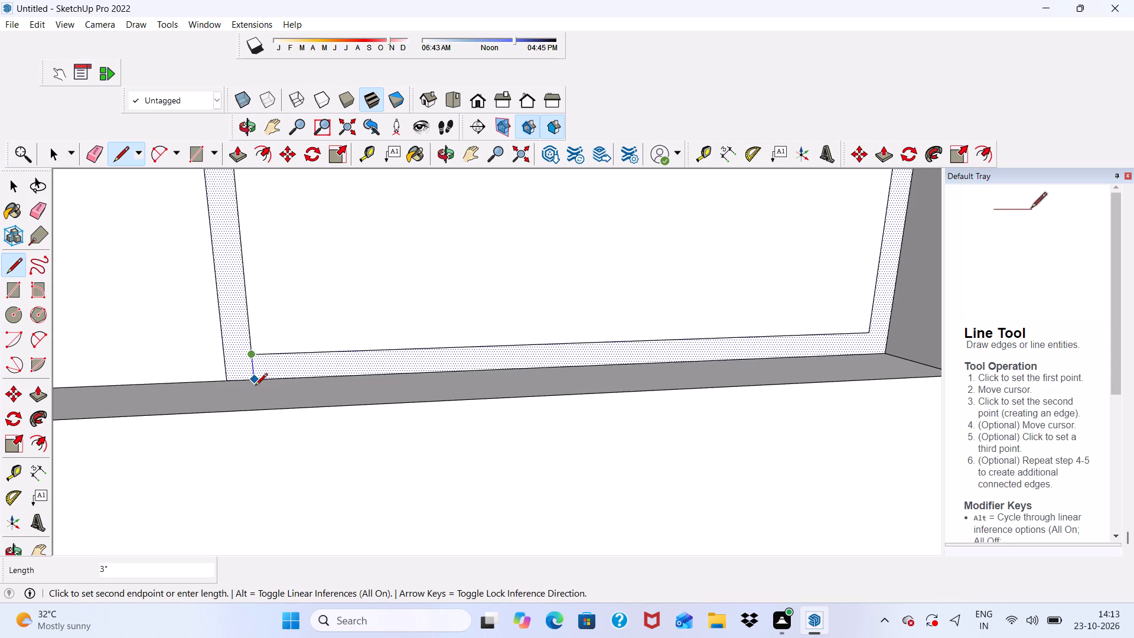
left_click(255, 383)
scroll(687, 350, "down", 1)
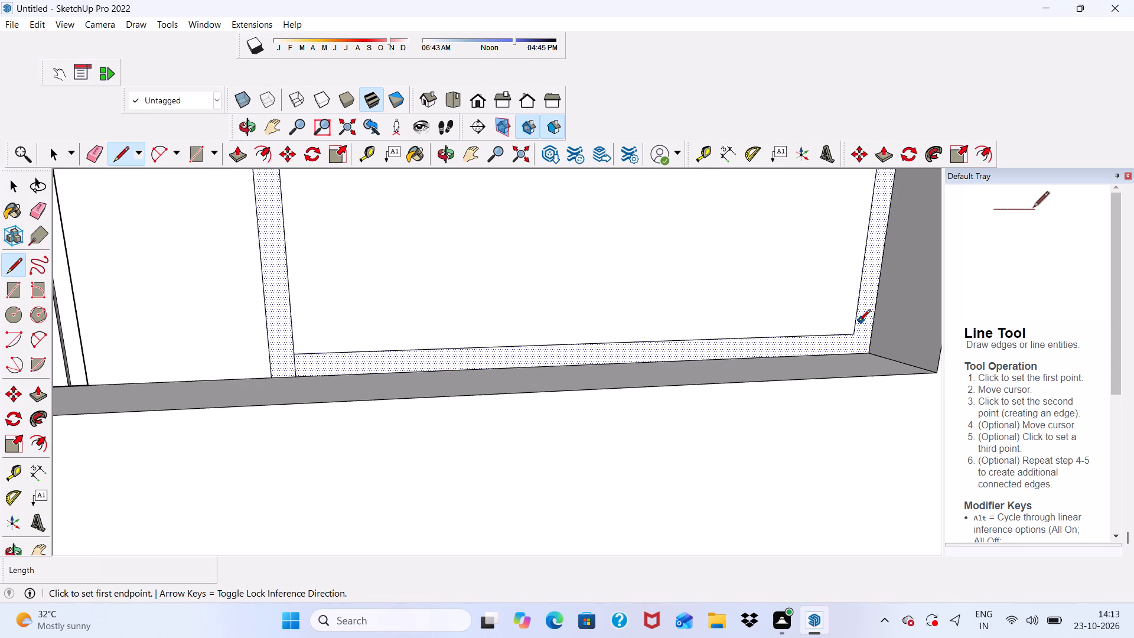
left_click(856, 331)
left_click(858, 356)
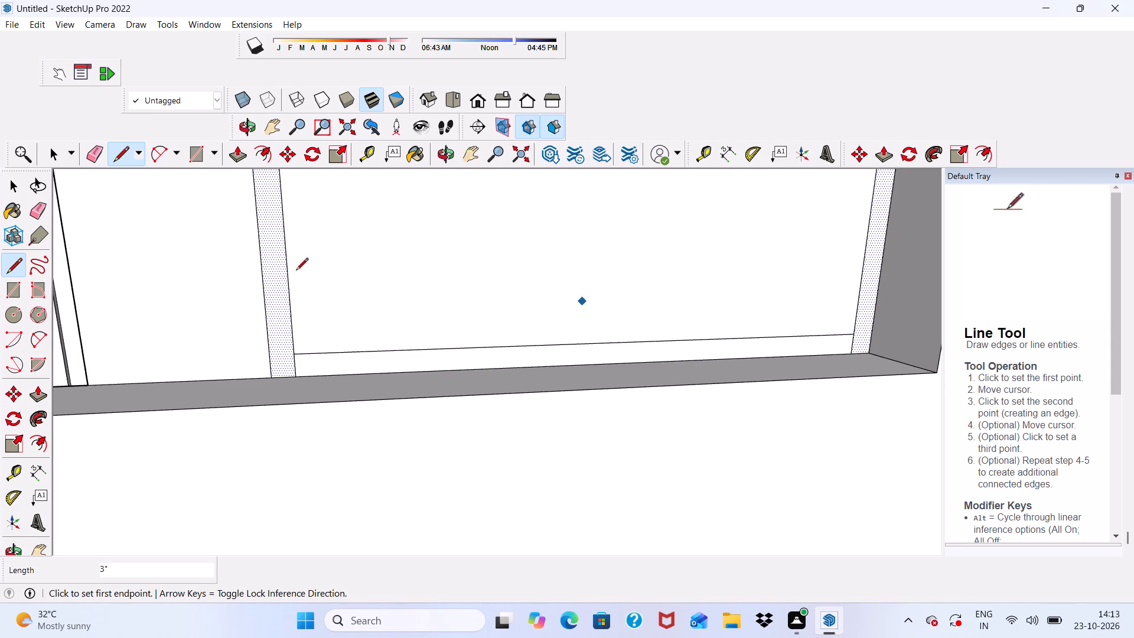
Erase the window border's inner bottom edge so the inner panel runs down to the opening's bottom edge.
left_click(92, 149)
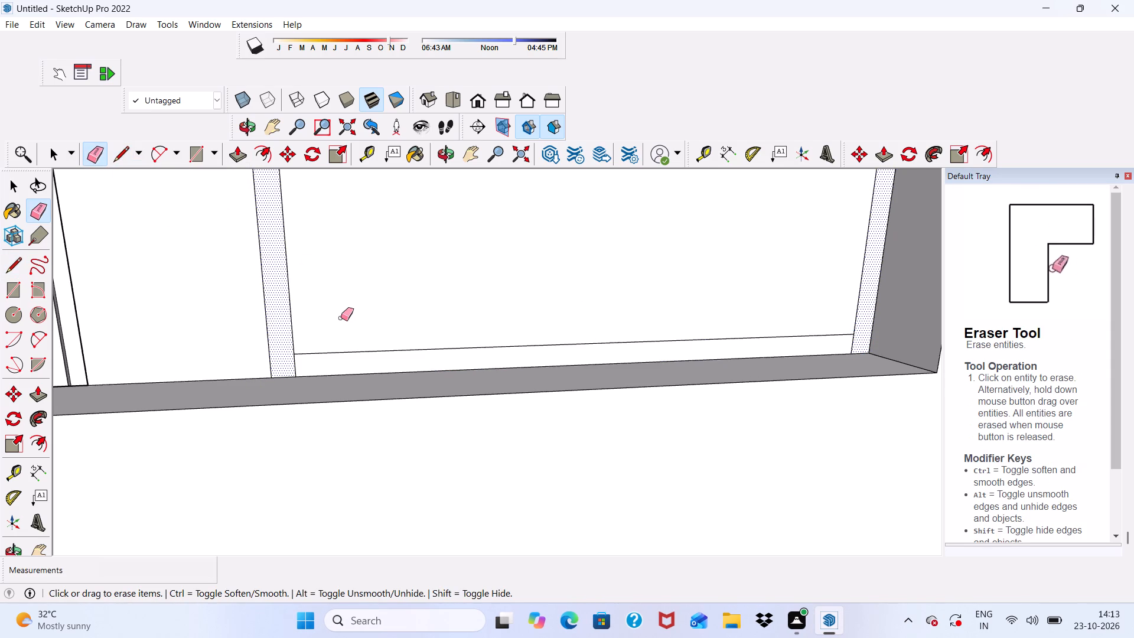
left_click_drag(350, 339, 356, 356)
scroll(350, 311, "down", 11)
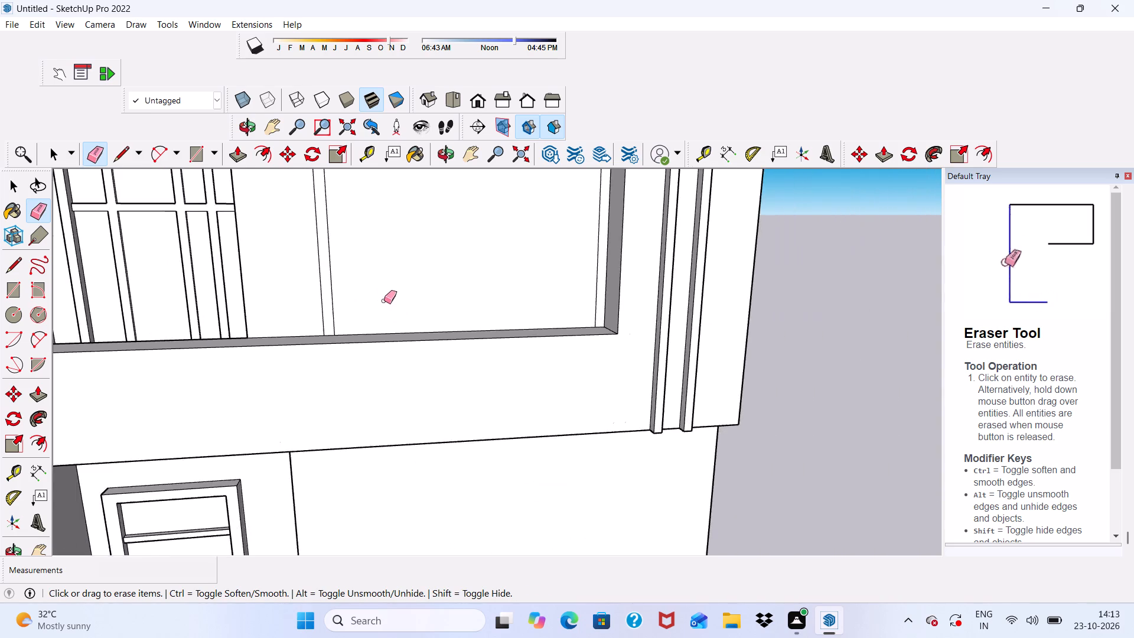
scroll(384, 301, "down", 3)
key("space")
middle_click_drag(441, 397, 353, 320)
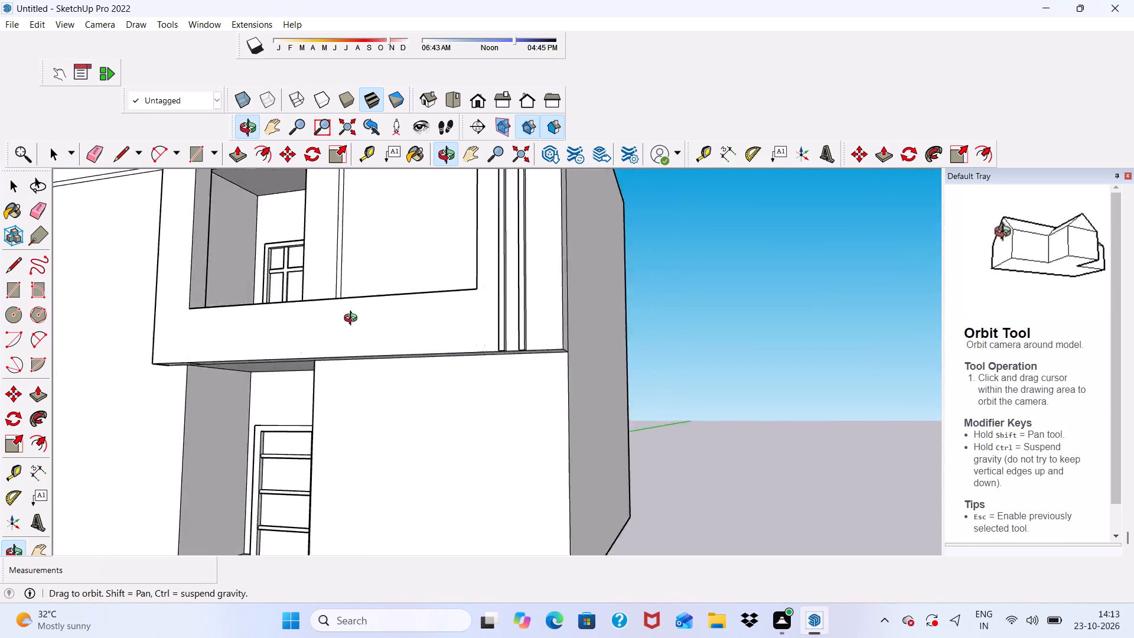
middle_click_drag(353, 320, 397, 375)
scroll(390, 357, "down", 5)
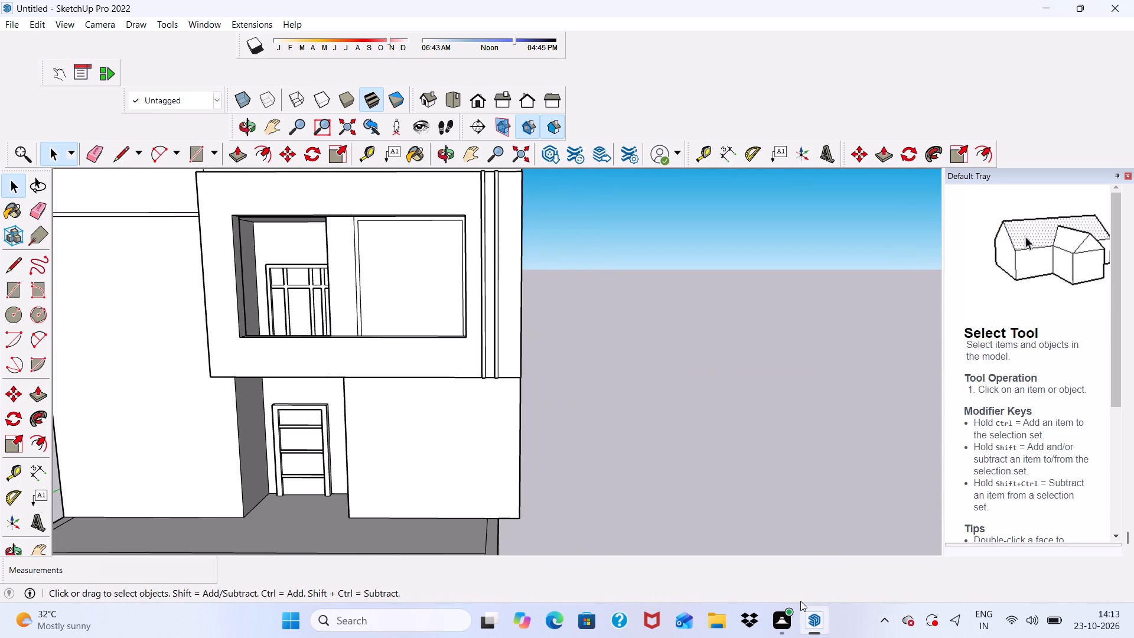
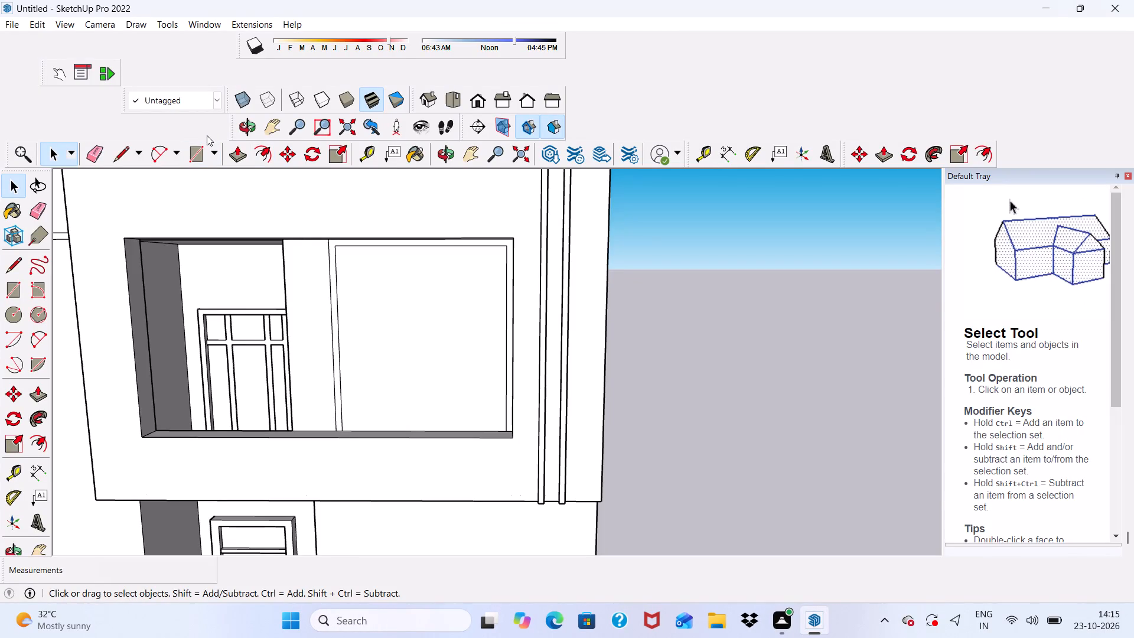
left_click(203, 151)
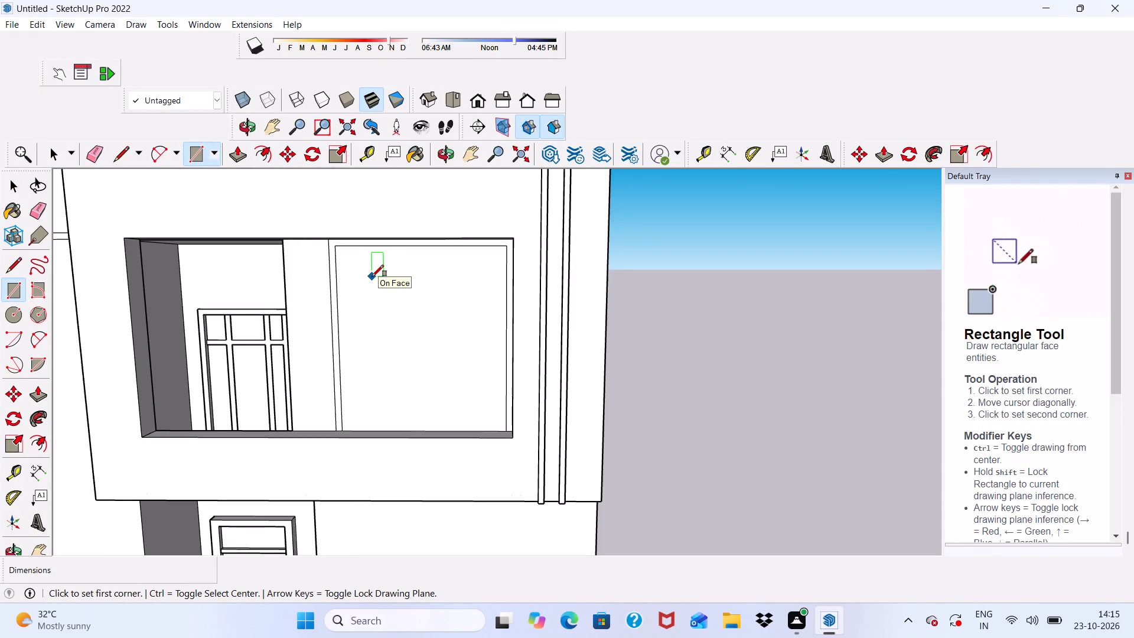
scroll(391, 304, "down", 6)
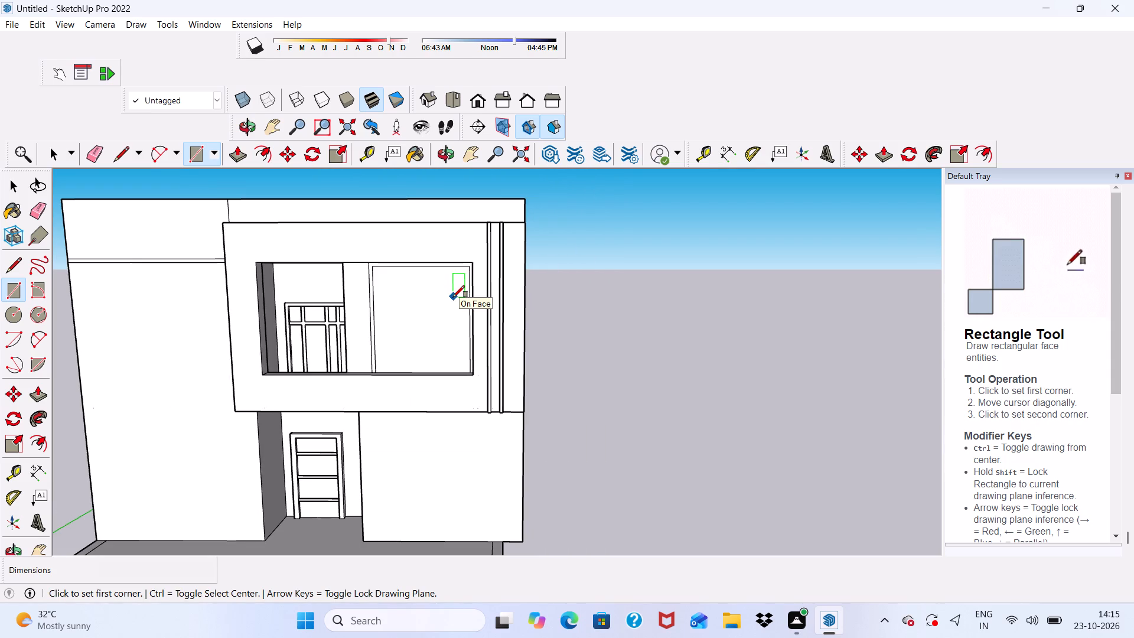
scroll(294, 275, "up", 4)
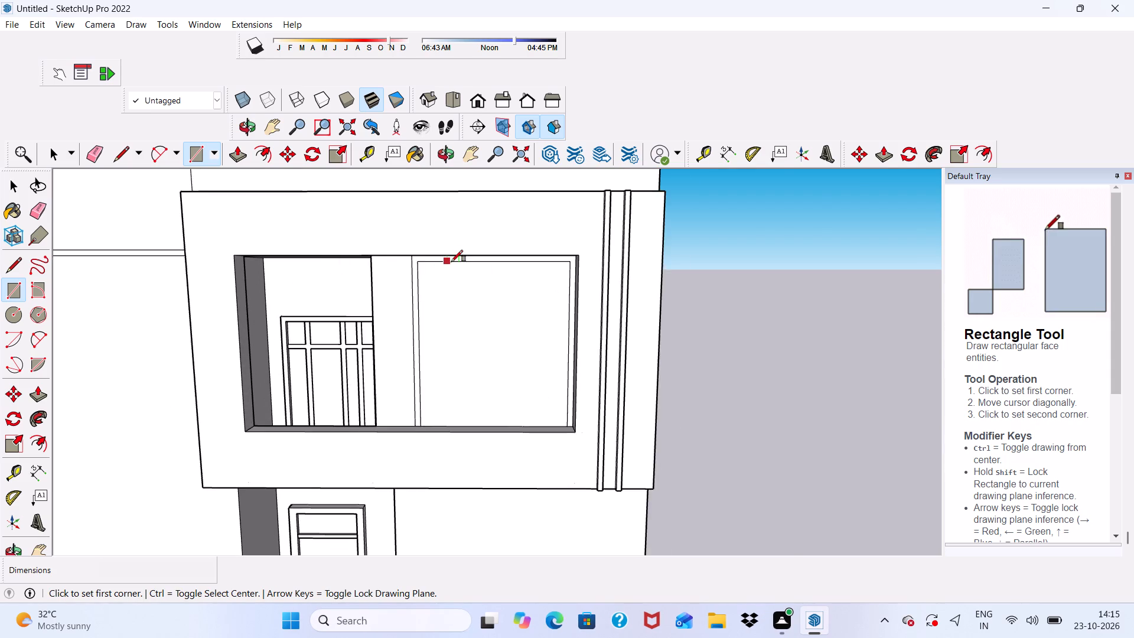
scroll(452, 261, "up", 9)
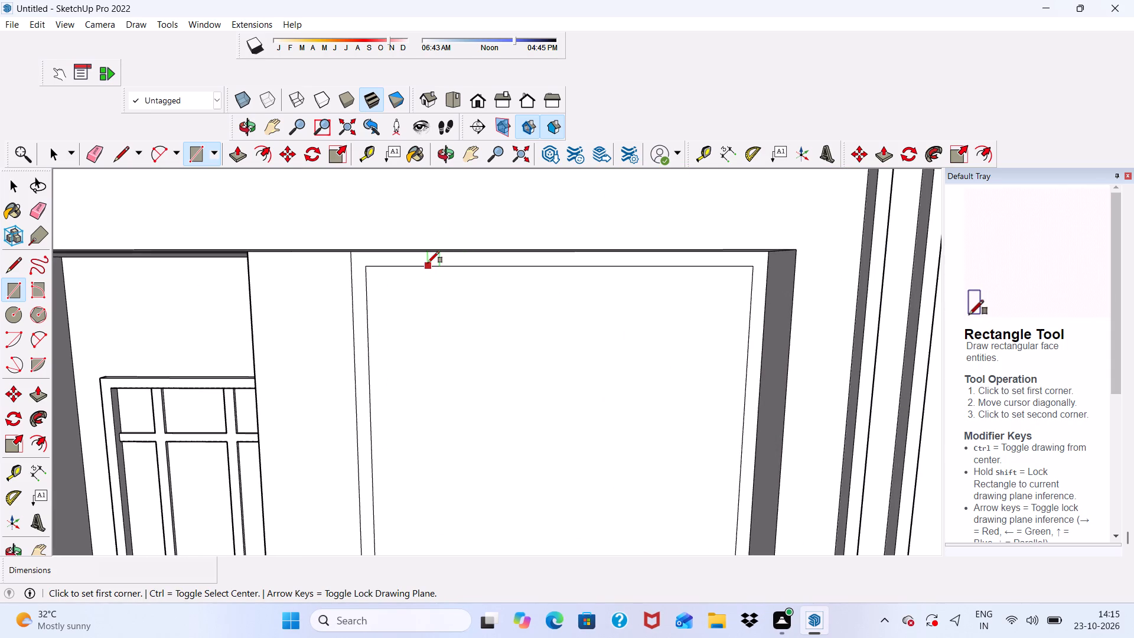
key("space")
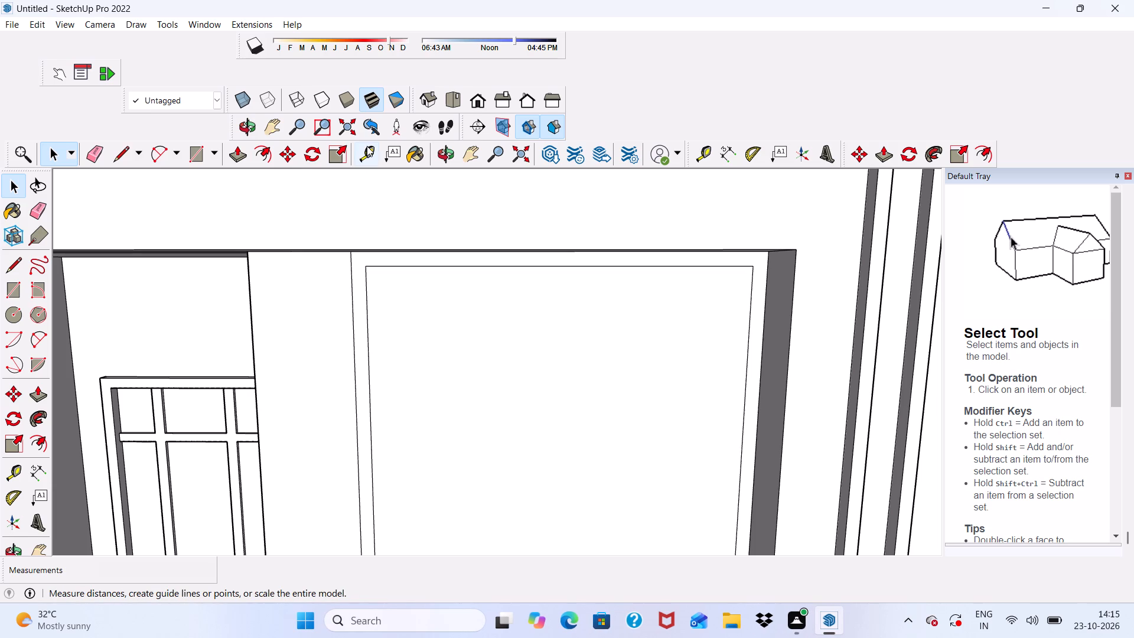
Place vertical guides inside the blank upper-floor window frame, about 1' 6 13/16" from its left inner edge and 1' 7 3/8" from its right.
left_click(367, 146)
scroll(408, 325, "down", 2)
scroll(415, 389, "down", 1)
scroll(387, 385, "up", 1)
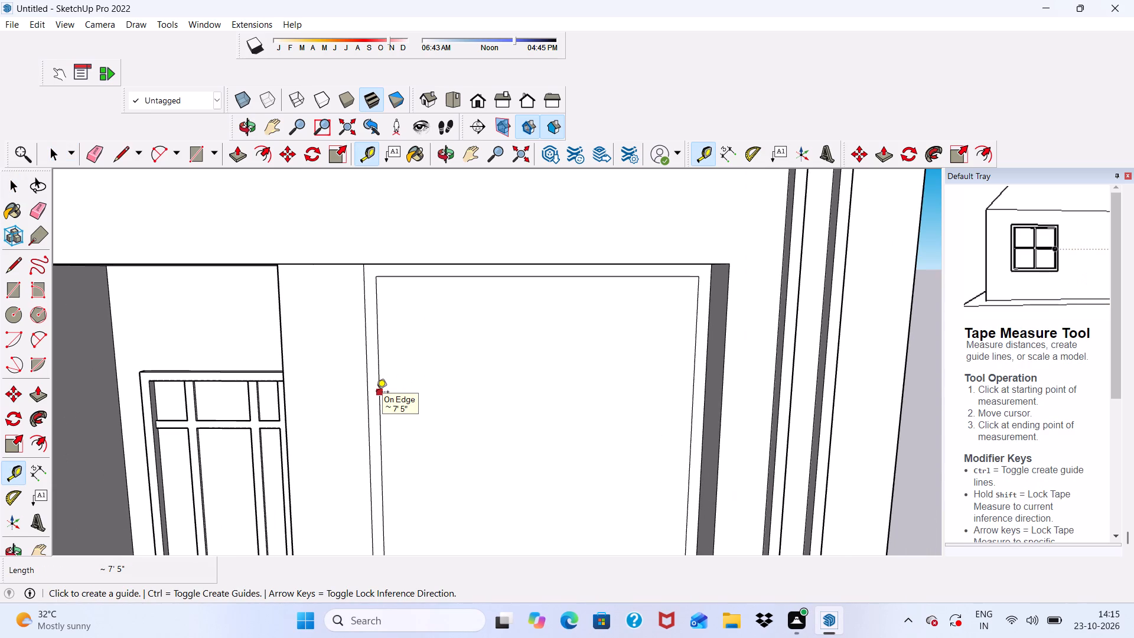
left_click(376, 394)
scroll(460, 345, "down", 2)
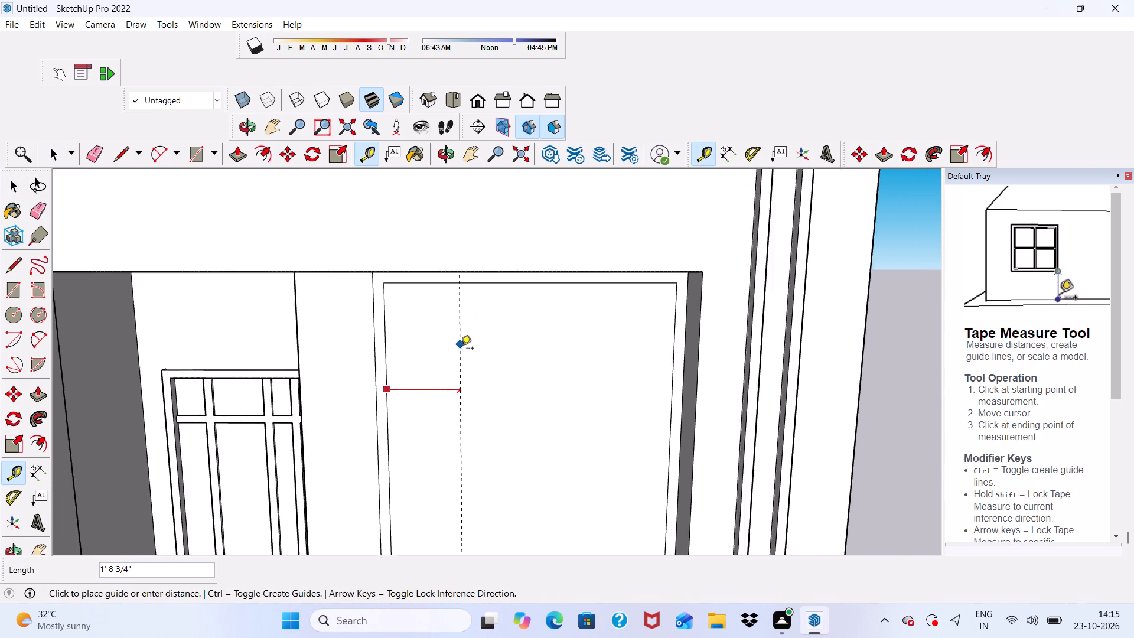
scroll(461, 349, "down", 4)
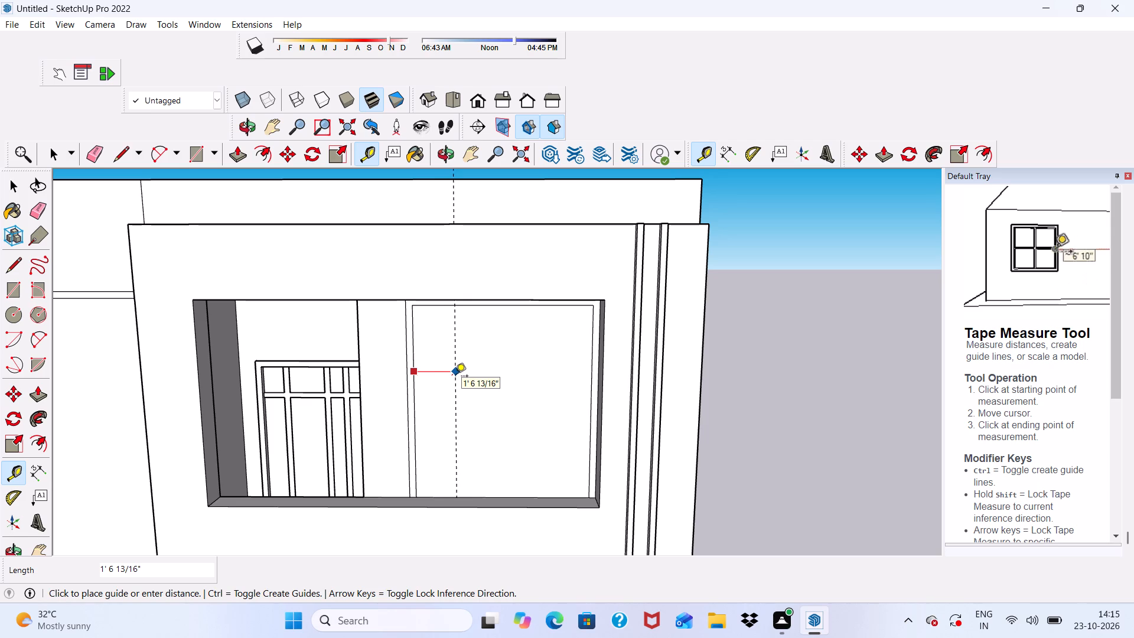
left_click(455, 377)
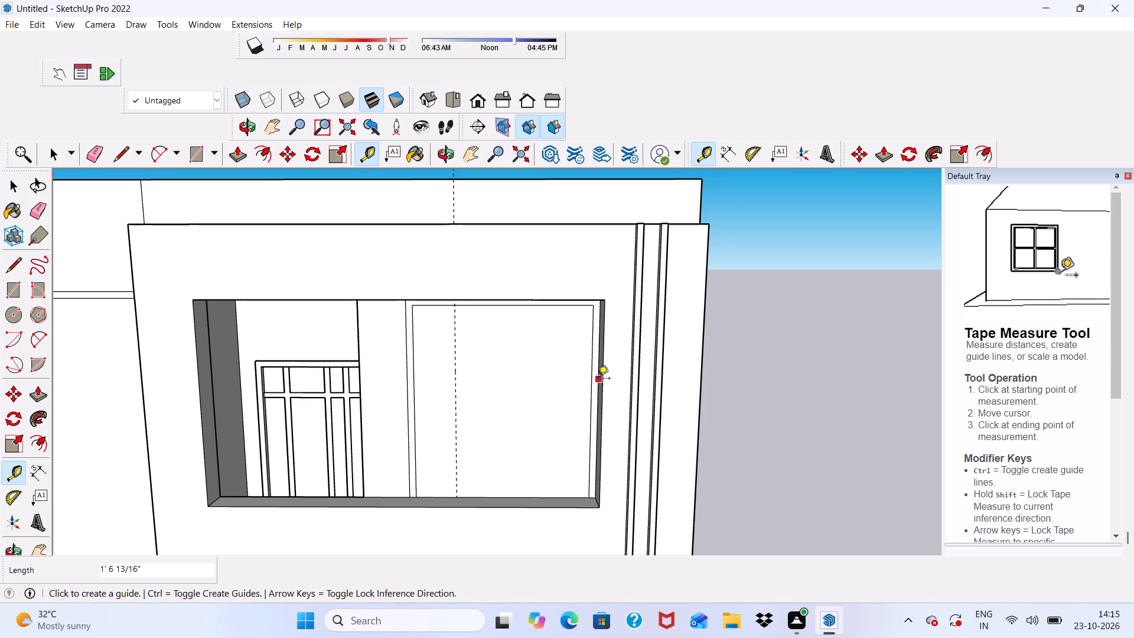
left_click(592, 373)
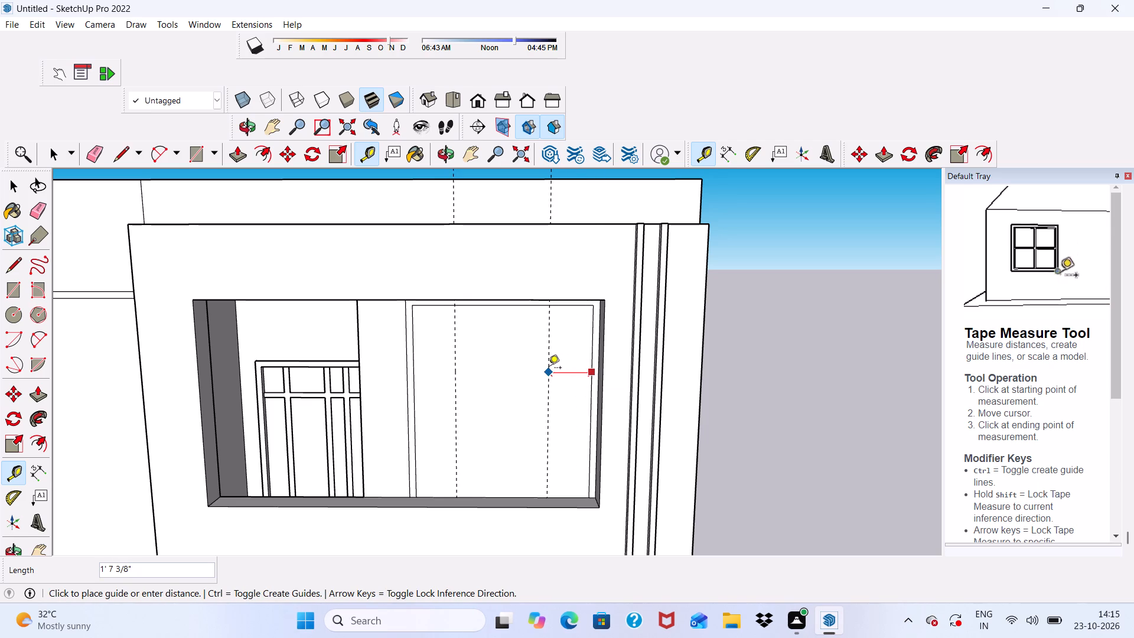
left_click(549, 369)
Add a second vertical guide 3" inward from each of the two vertical guides in the window frame.
left_click(549, 359)
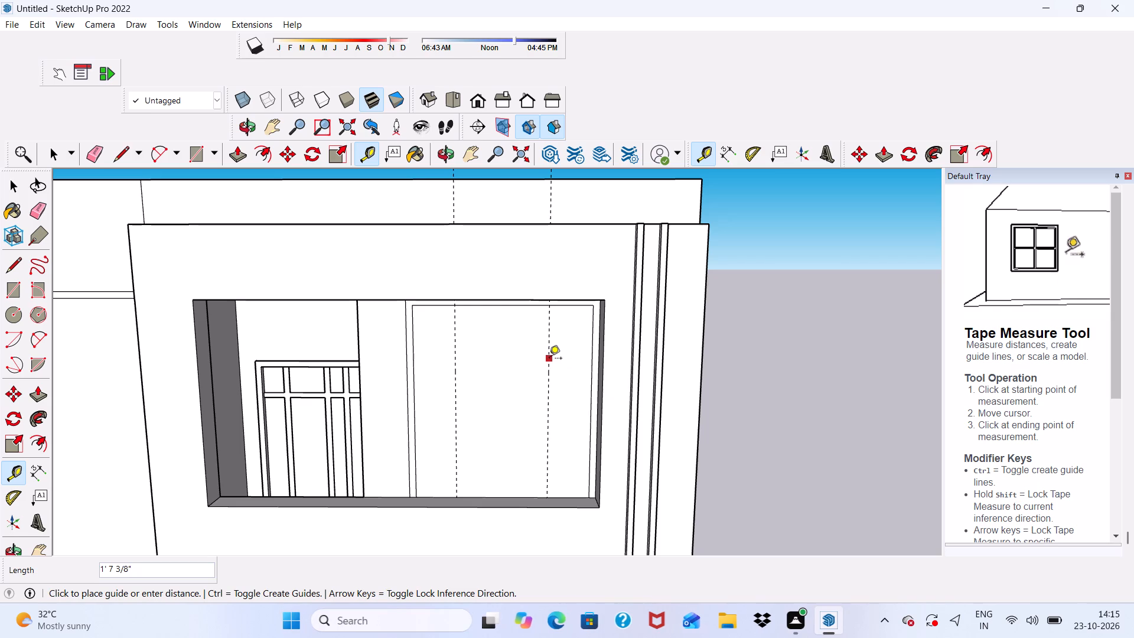
key("3")
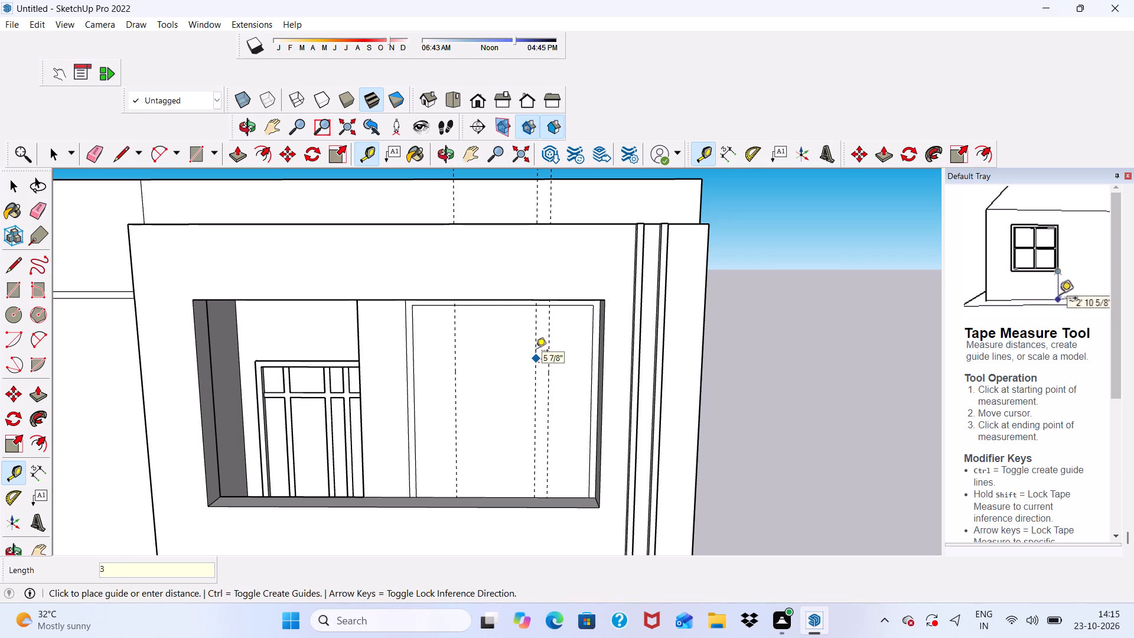
key("shift+quotedbl")
key("Return")
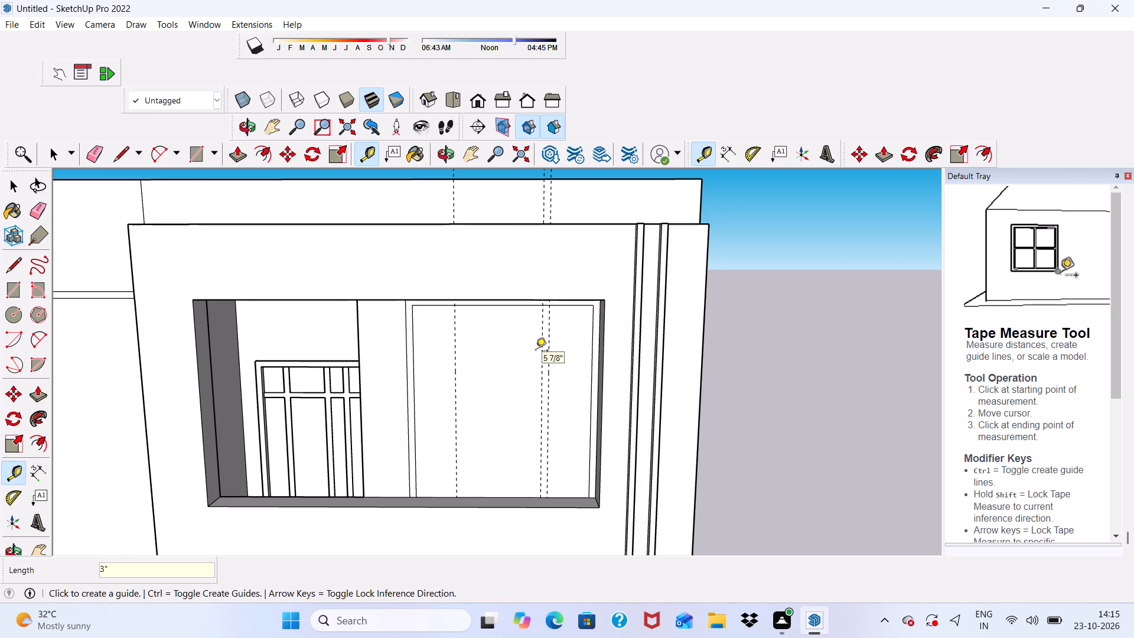
scroll(467, 364, "up", 2)
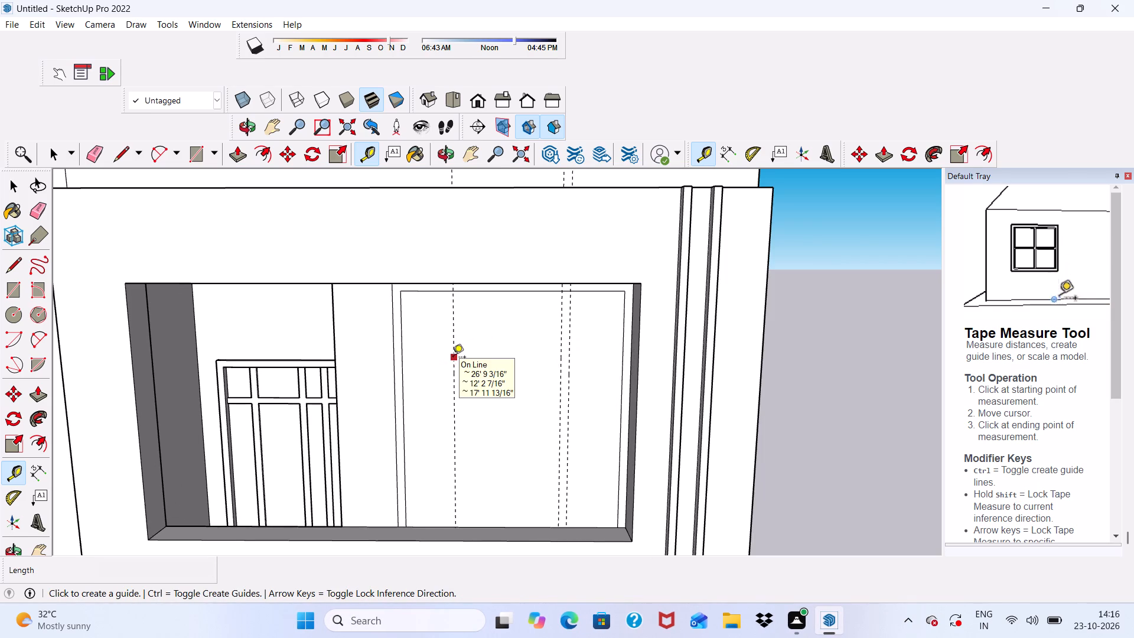
left_click(453, 358)
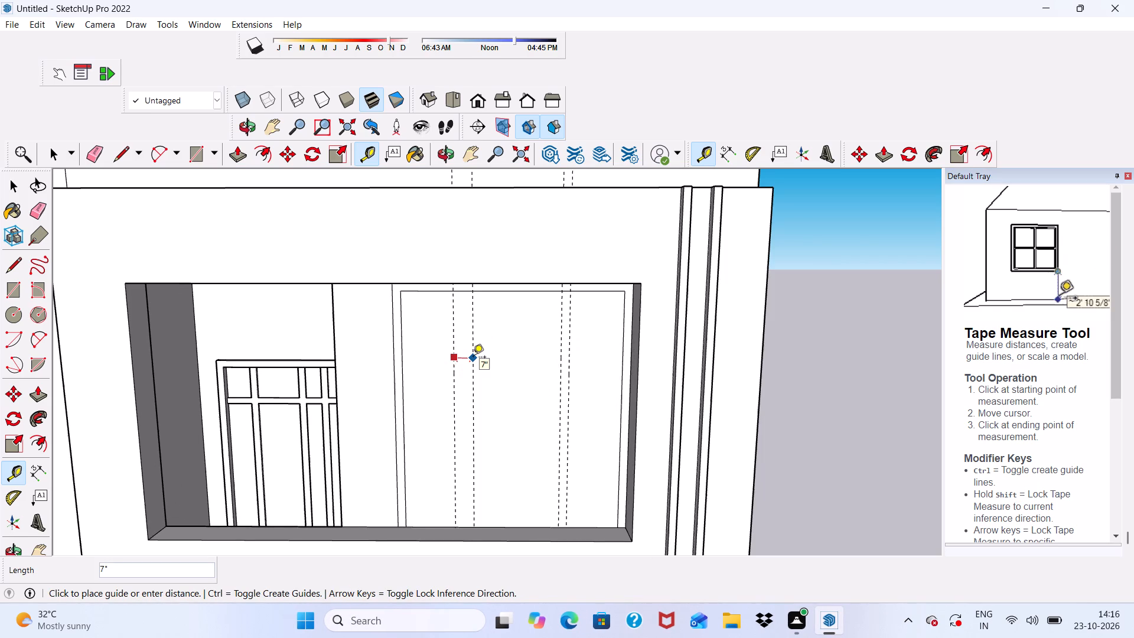
key("3")
key("shift+quotedbl")
key("Return")
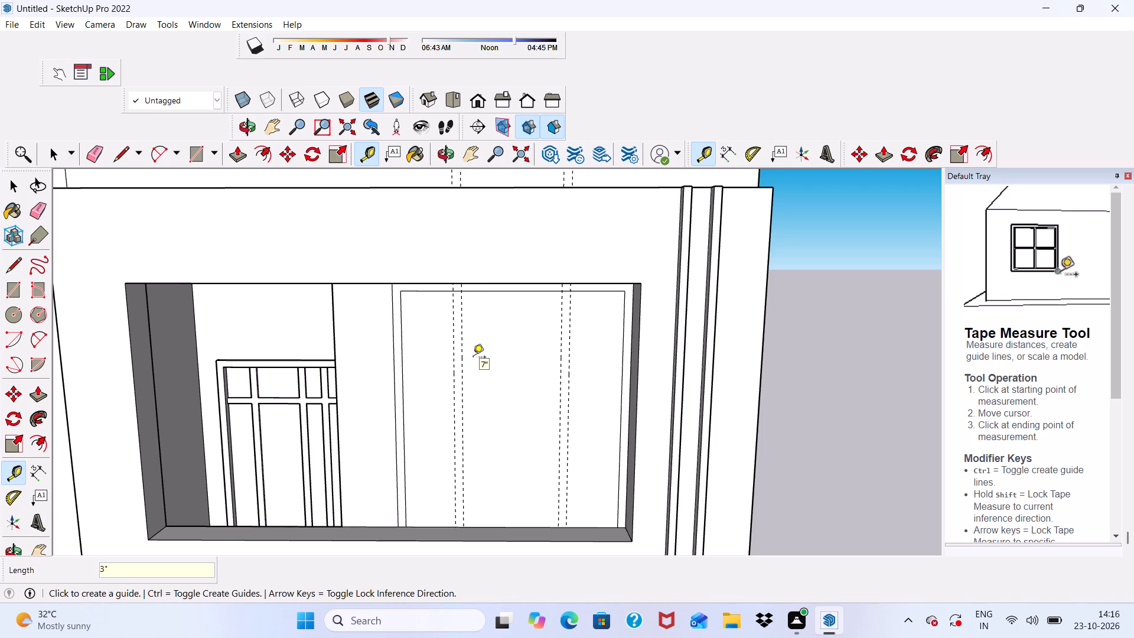
Place a horizontal guide about 2' 4 7/16" below the frame's top inner edge and another 3" below that guide.
scroll(465, 298, "up", 5)
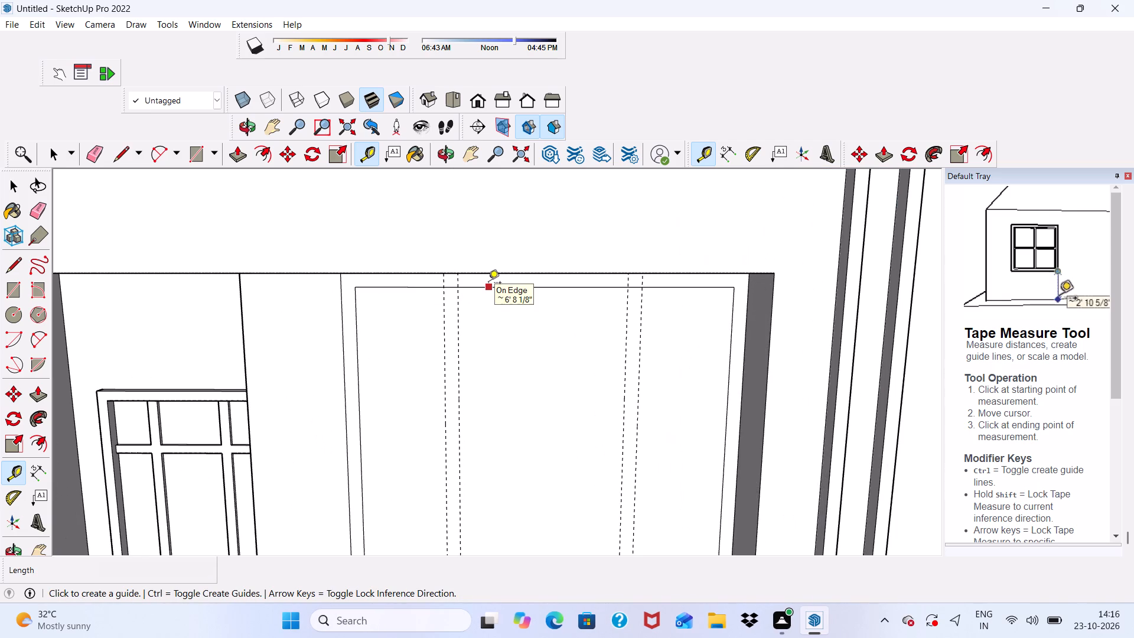
left_click(490, 285)
scroll(490, 358, "down", 2)
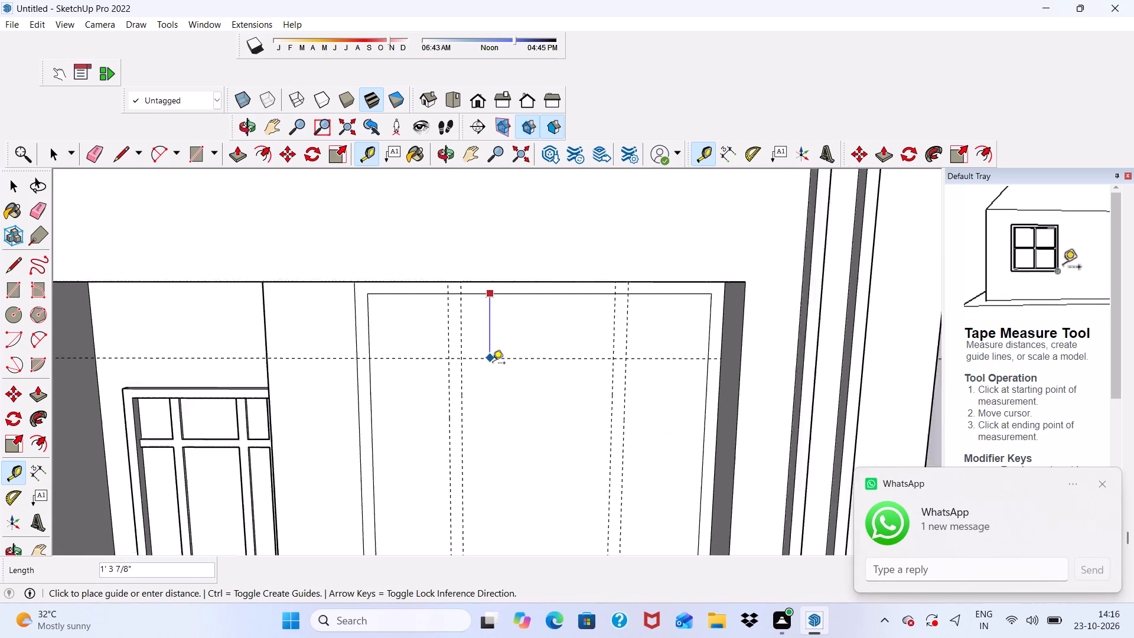
scroll(493, 364, "down", 6)
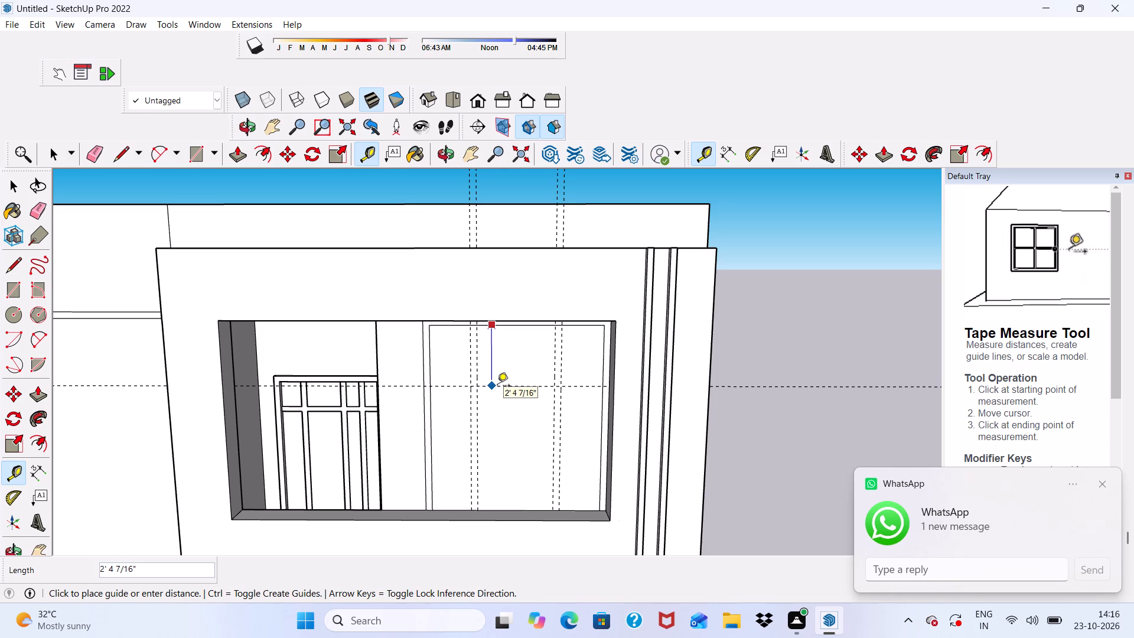
left_click(497, 386)
left_click(497, 388)
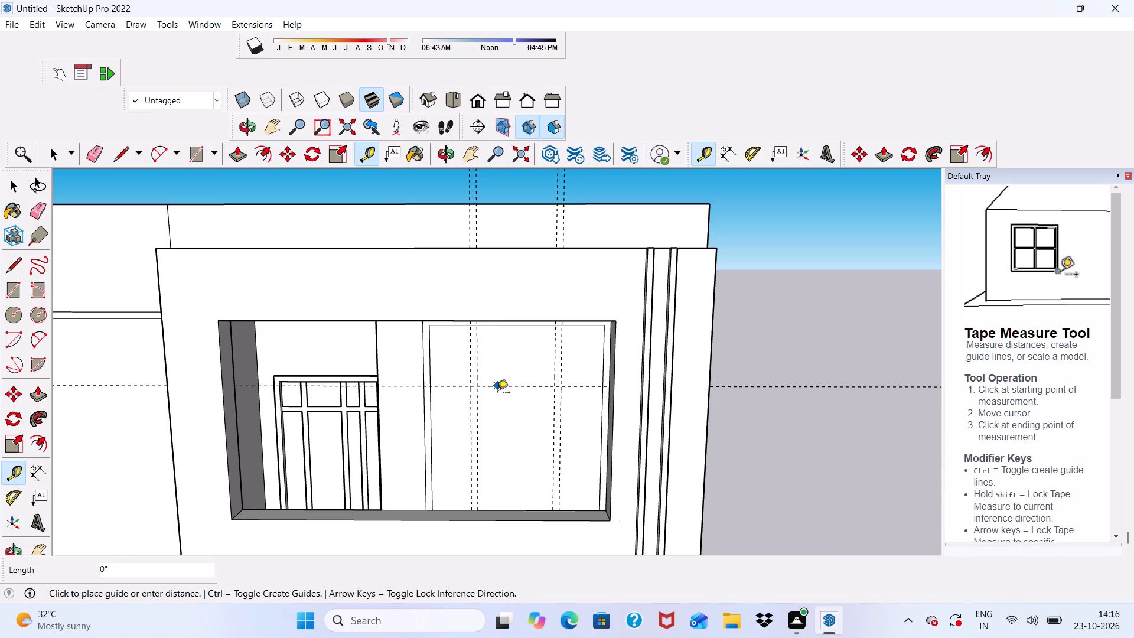
key("3")
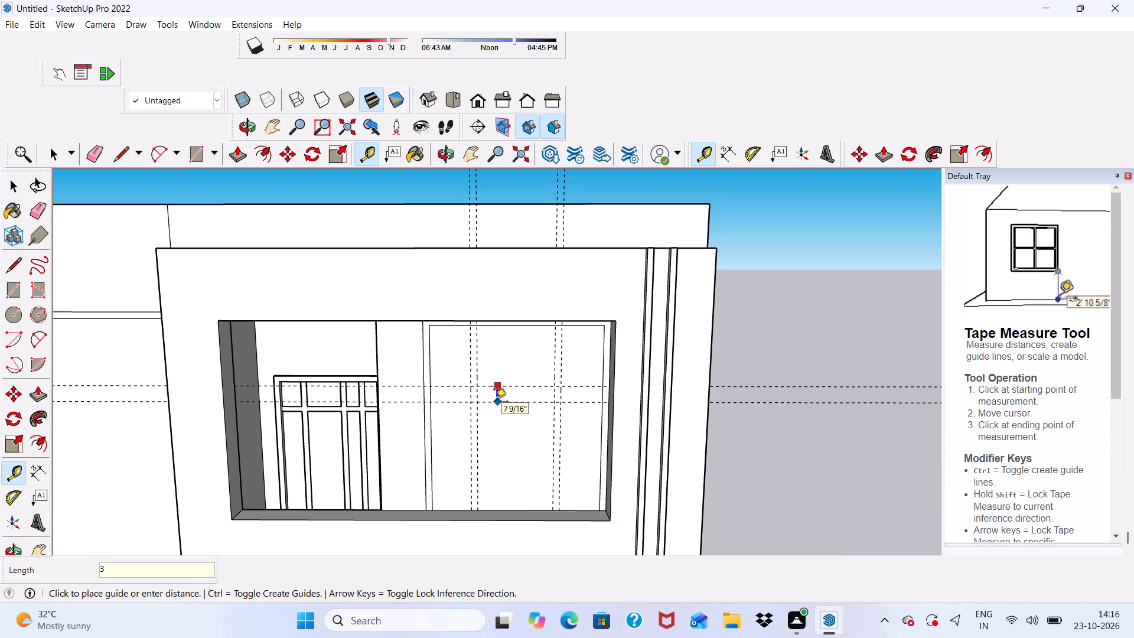
key("shift+quotedbl")
key("Return")
Place a horizontal guide about 2' 3/8" above the window's bottom edge and another 3" above that guide.
scroll(481, 549, "up", 2)
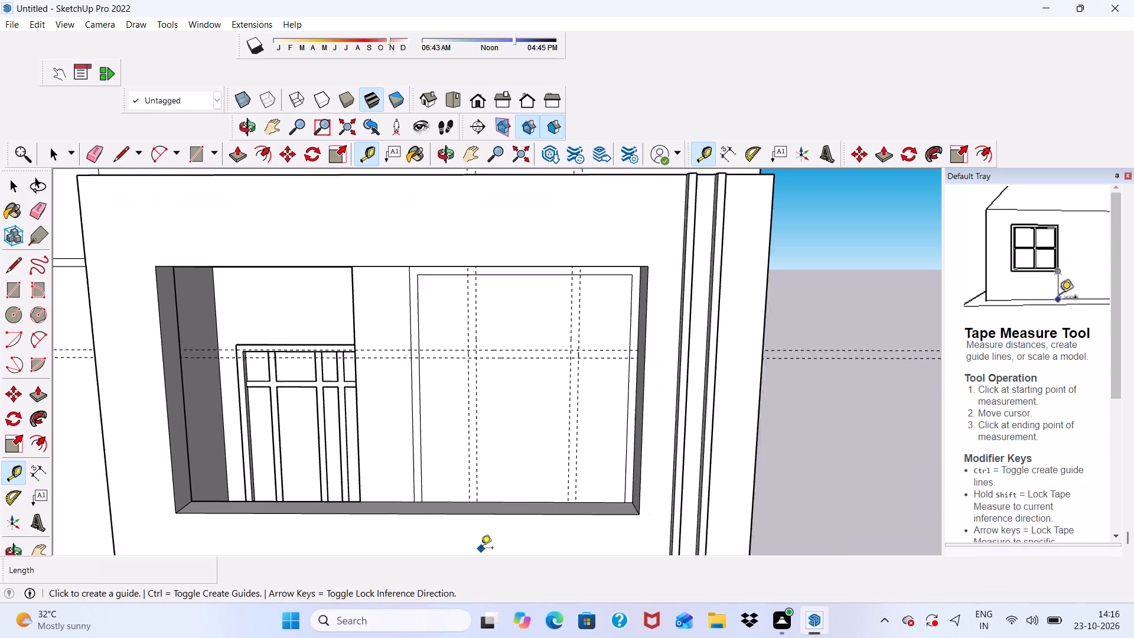
scroll(481, 549, "up", 1)
scroll(468, 500, "up", 3)
left_click(455, 494)
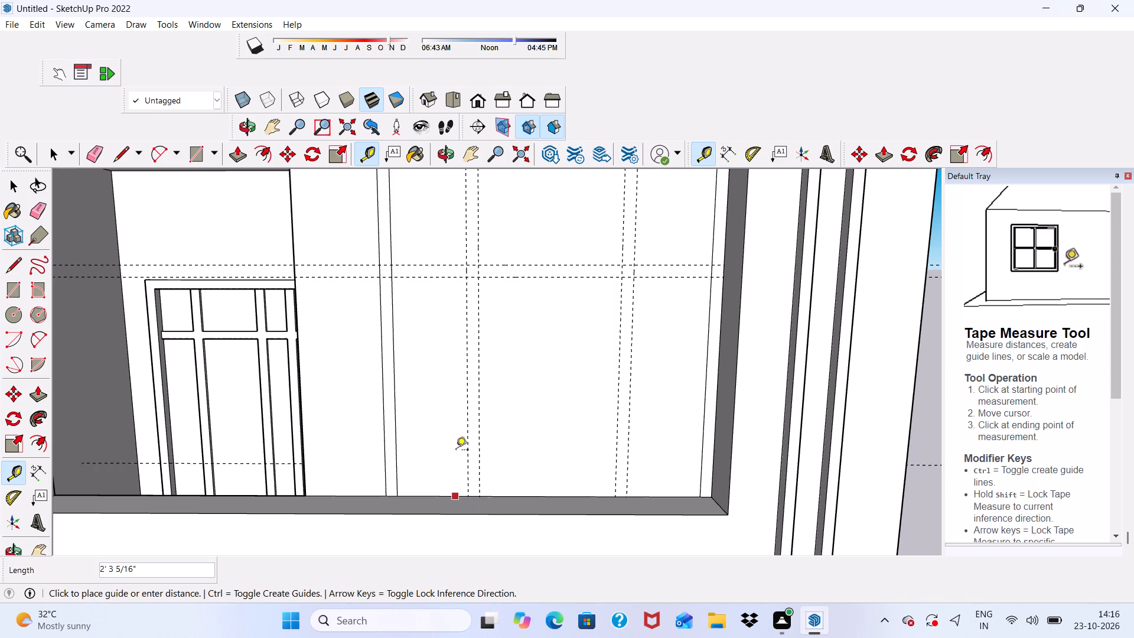
left_click(463, 406)
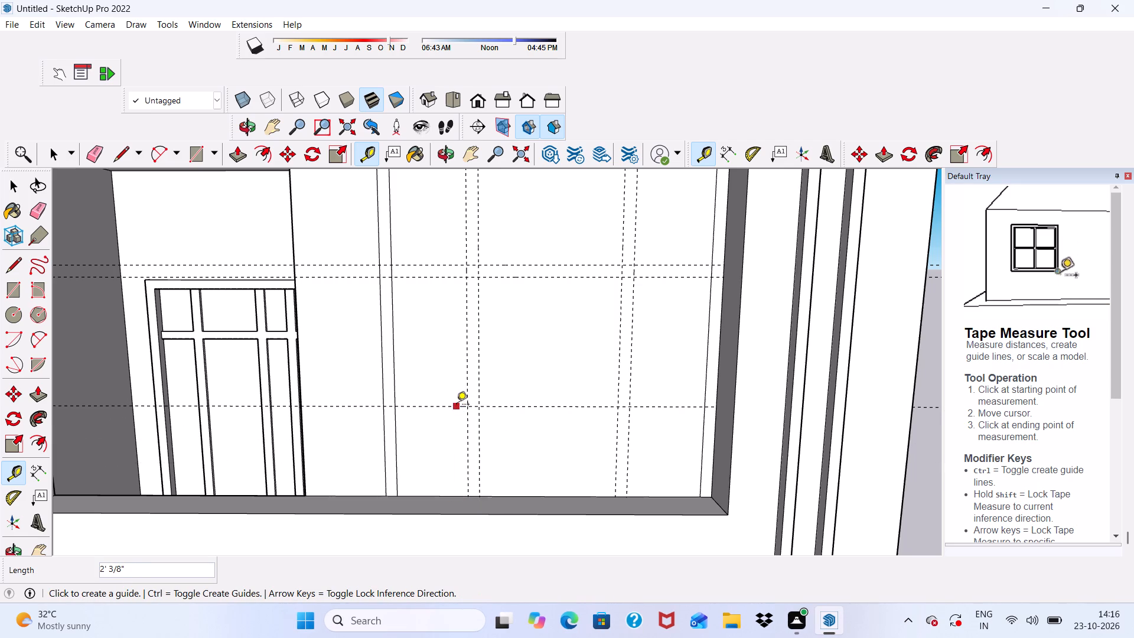
left_click(457, 405)
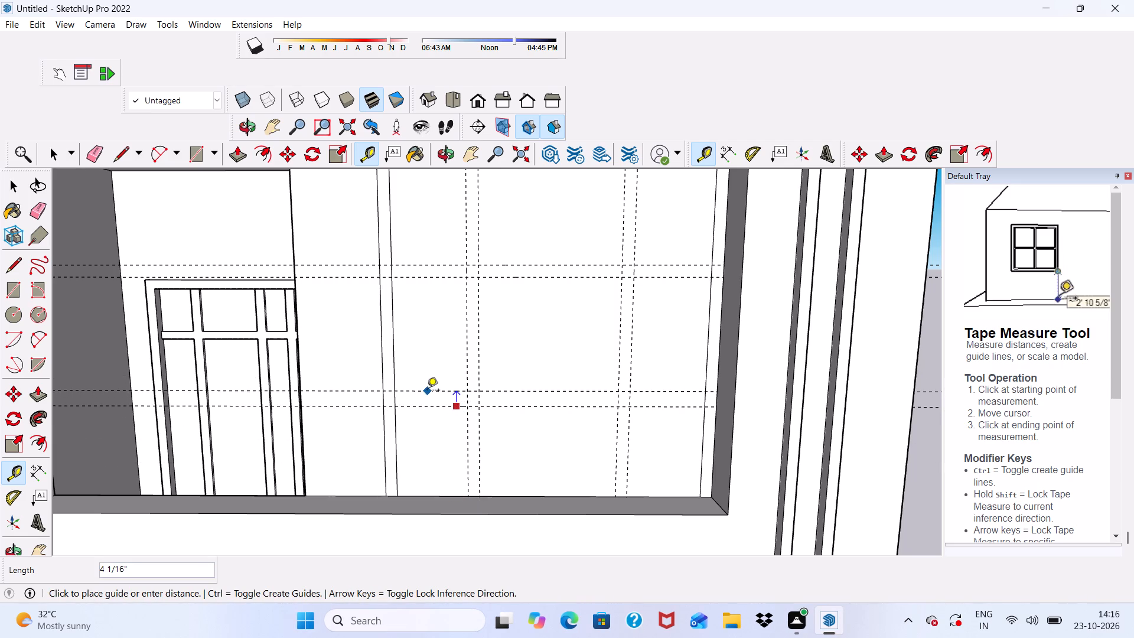
key("3")
key("shift+quotedbl")
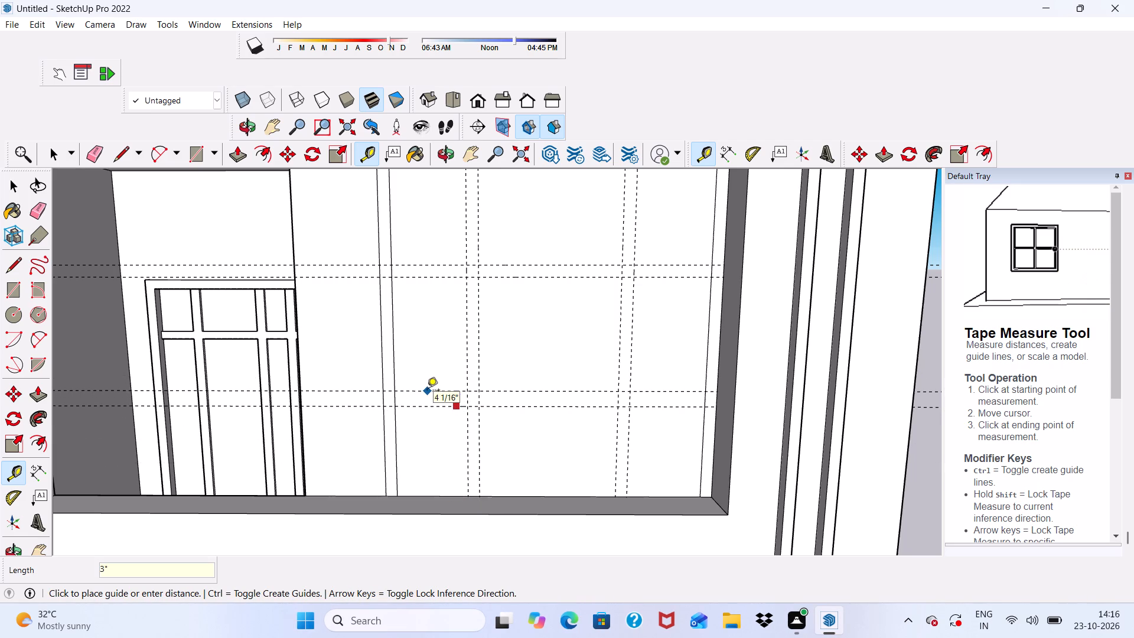
key("Return")
key("space")
Draw two horizontal lines, each about 7' 2 1/8" long, along the upper pair of guides between the frame's outer side edges.
scroll(432, 385, "down", 4)
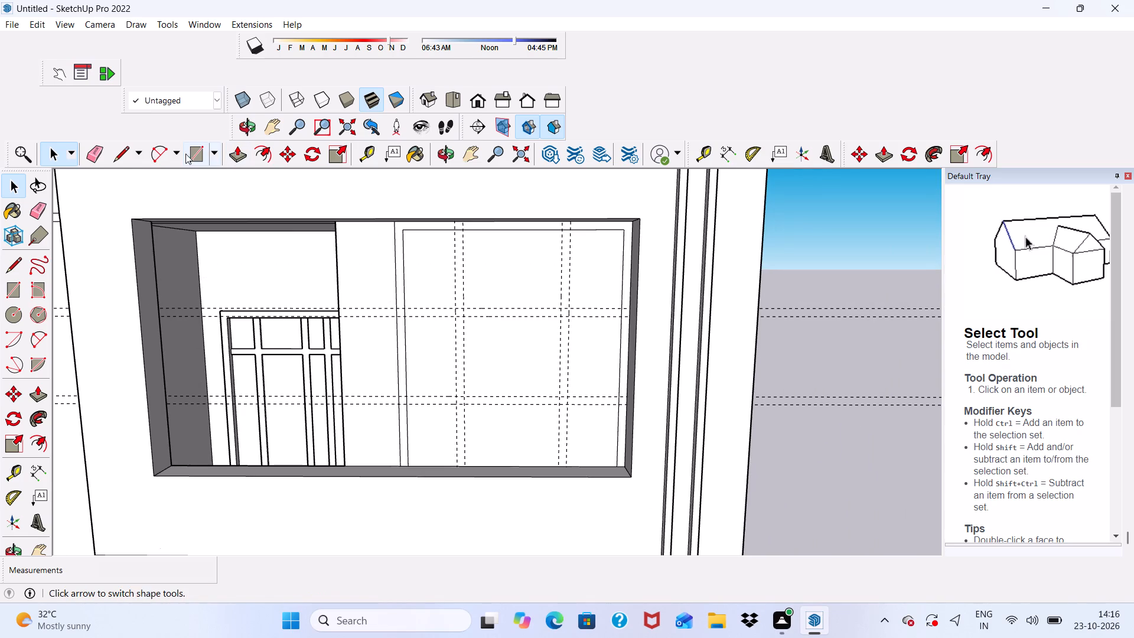
left_click(125, 148)
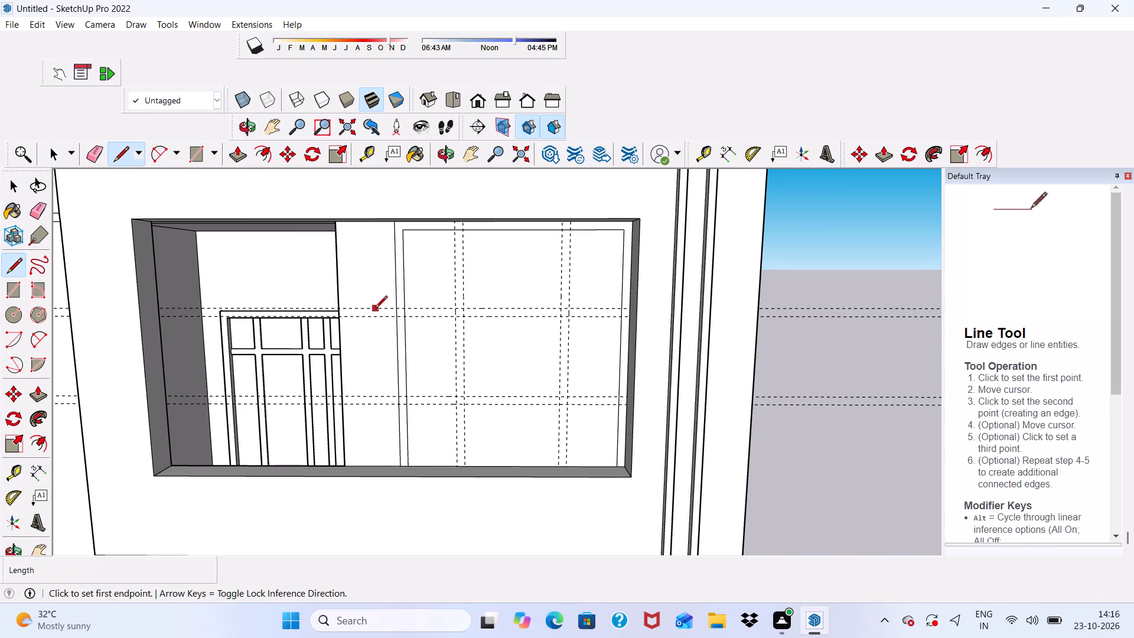
scroll(410, 310, "up", 7)
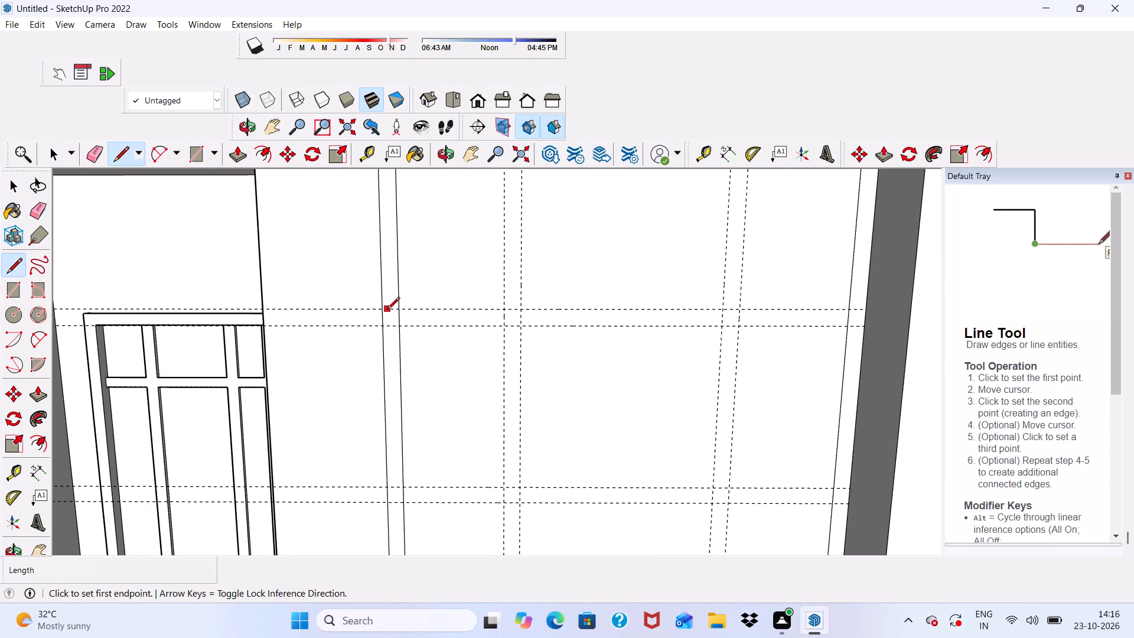
left_click(383, 310)
scroll(543, 315, "down", 4)
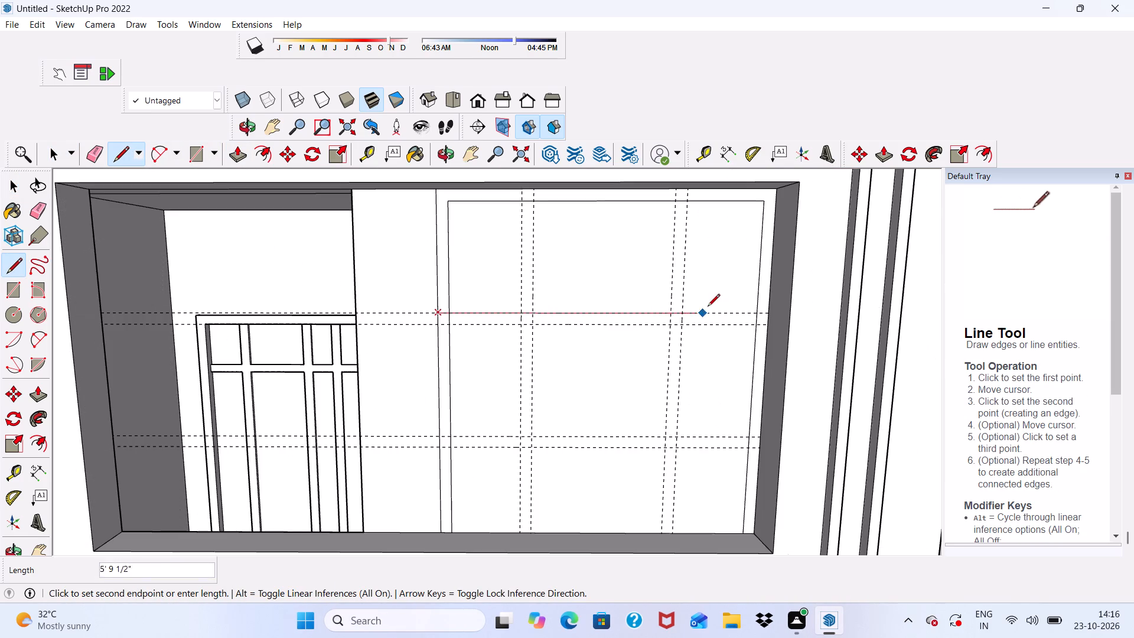
scroll(771, 311, "up", 5)
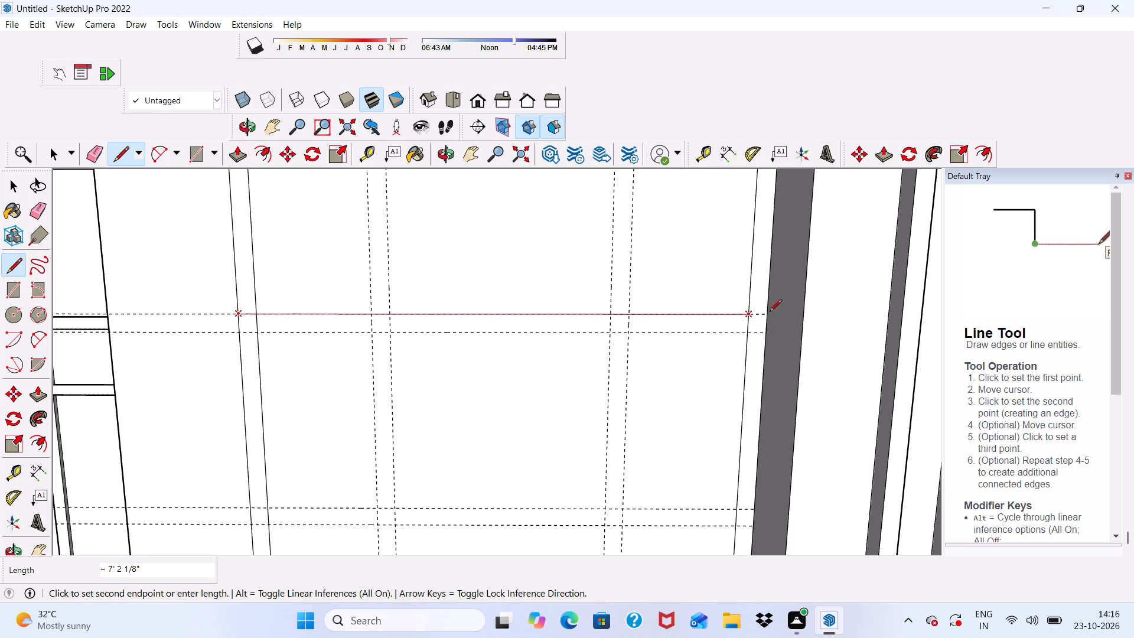
left_click(766, 311)
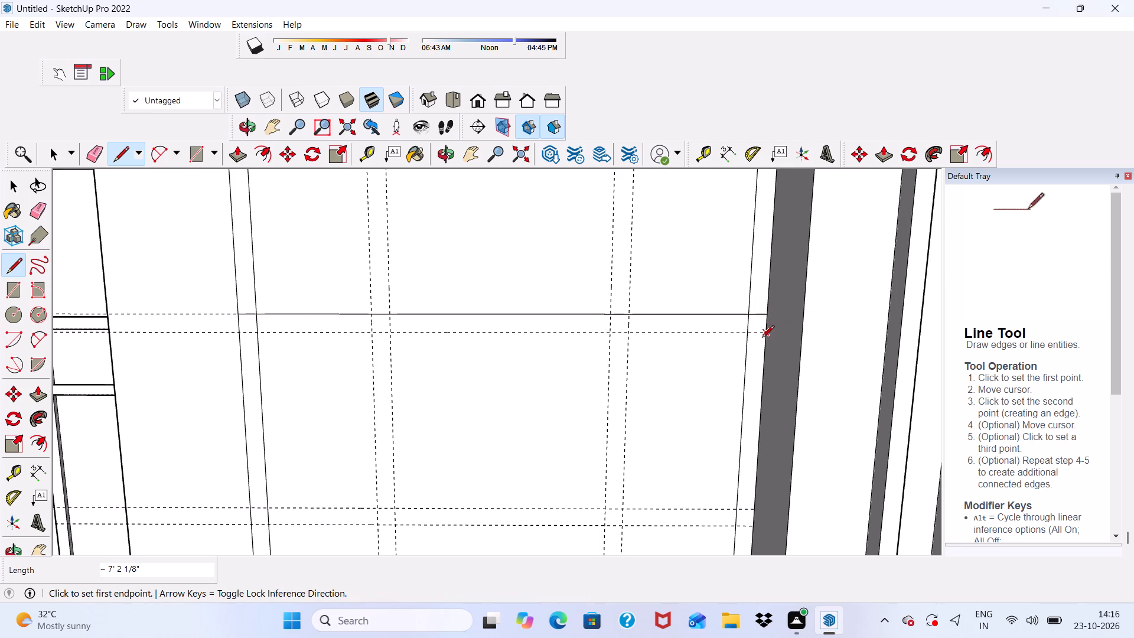
scroll(760, 333, "up", 4)
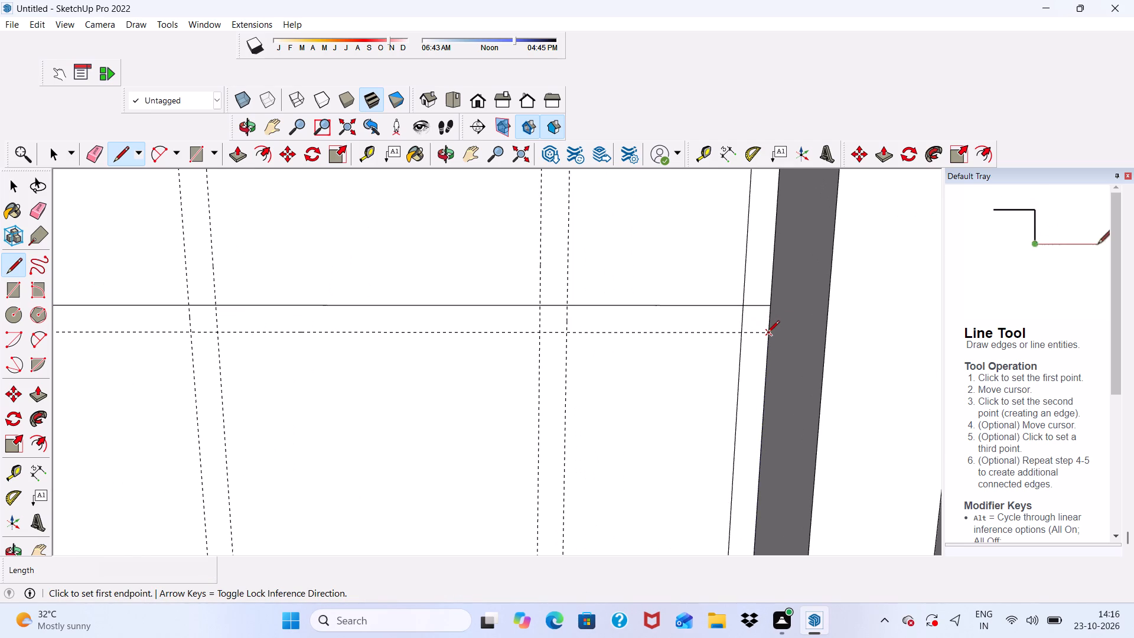
left_click(767, 334)
scroll(676, 295, "down", 16)
scroll(519, 315, "up", 5)
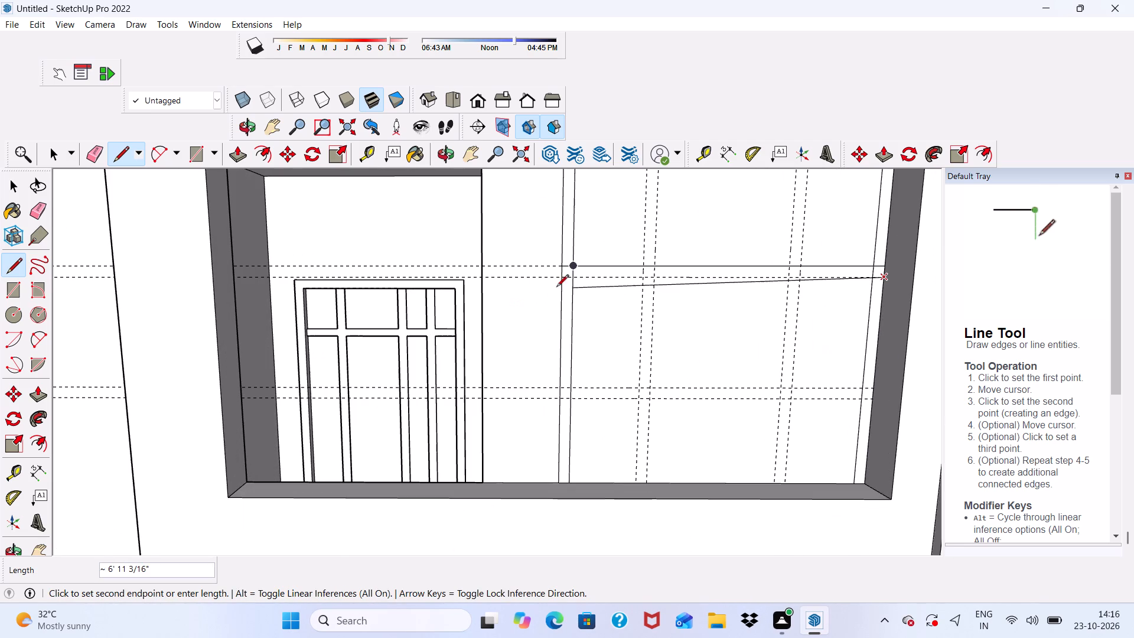
left_click(558, 277)
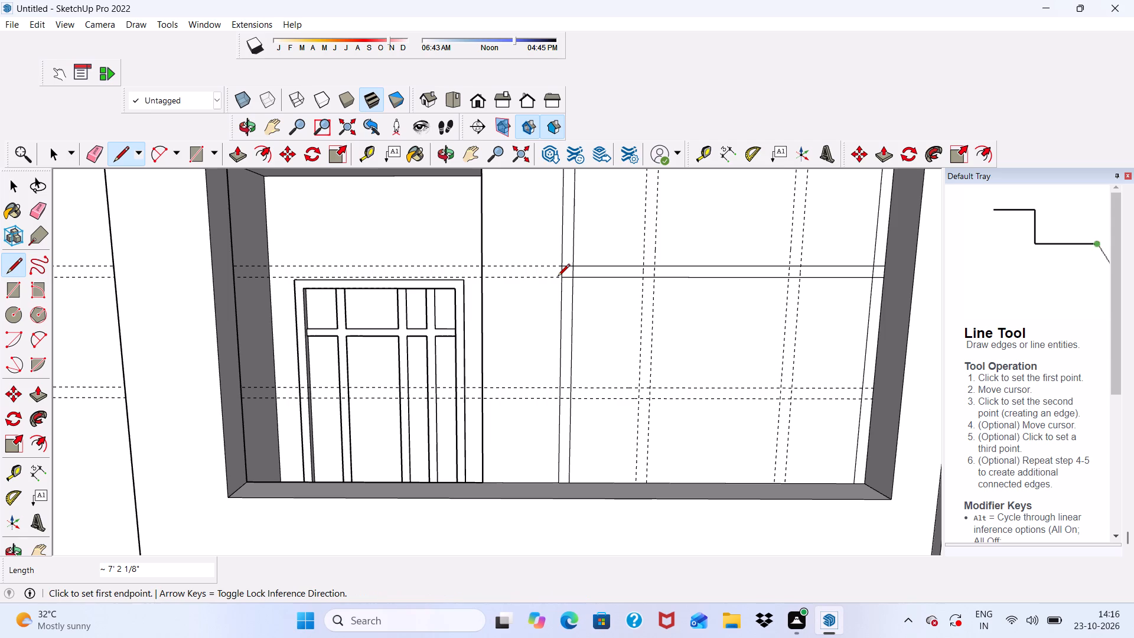
Draw two horizontal lines, each about 7' 2 1/8" long, along the lower pair of guides between the frame's outer side edges.
scroll(627, 314, "down", 2)
scroll(592, 382, "up", 4)
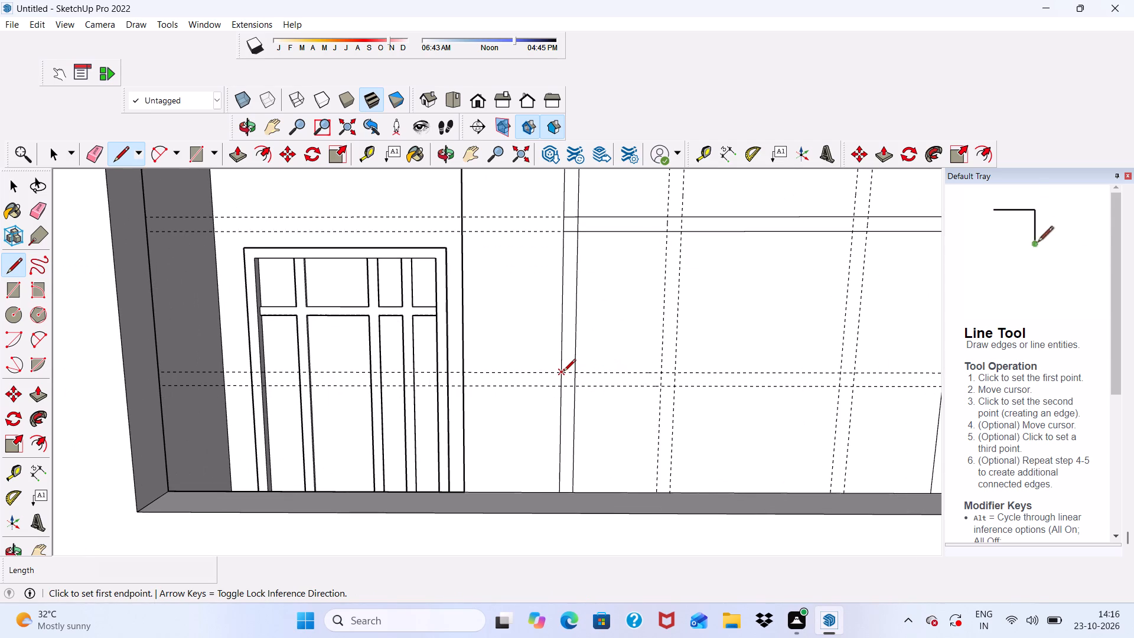
left_click(560, 372)
scroll(673, 363, "down", 4)
scroll(490, 312, "down", 5)
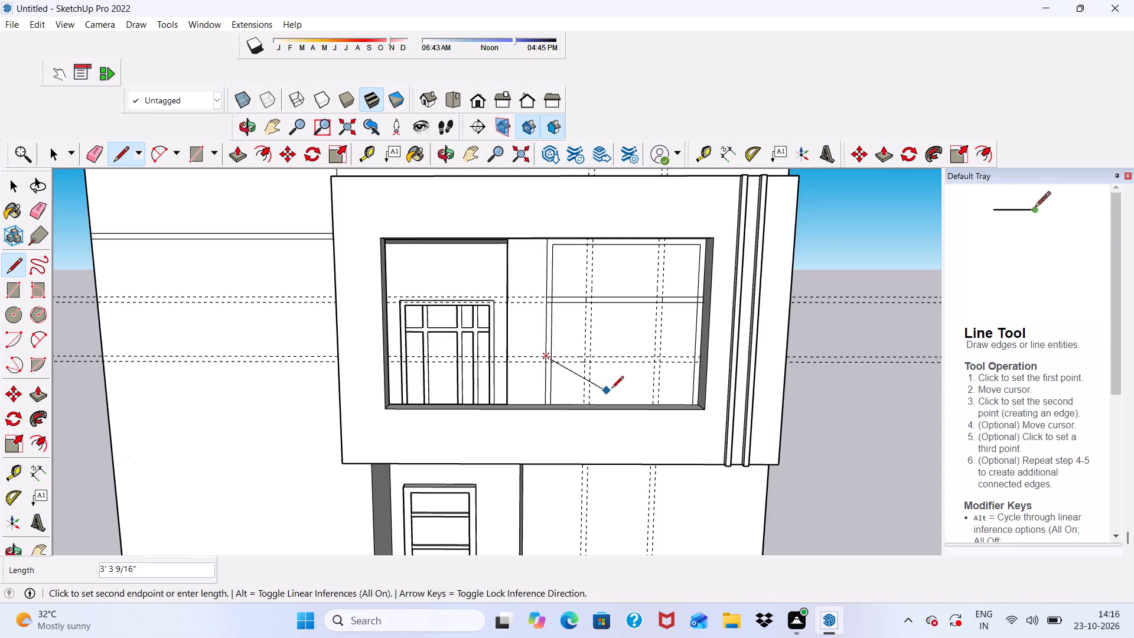
scroll(701, 370, "up", 9)
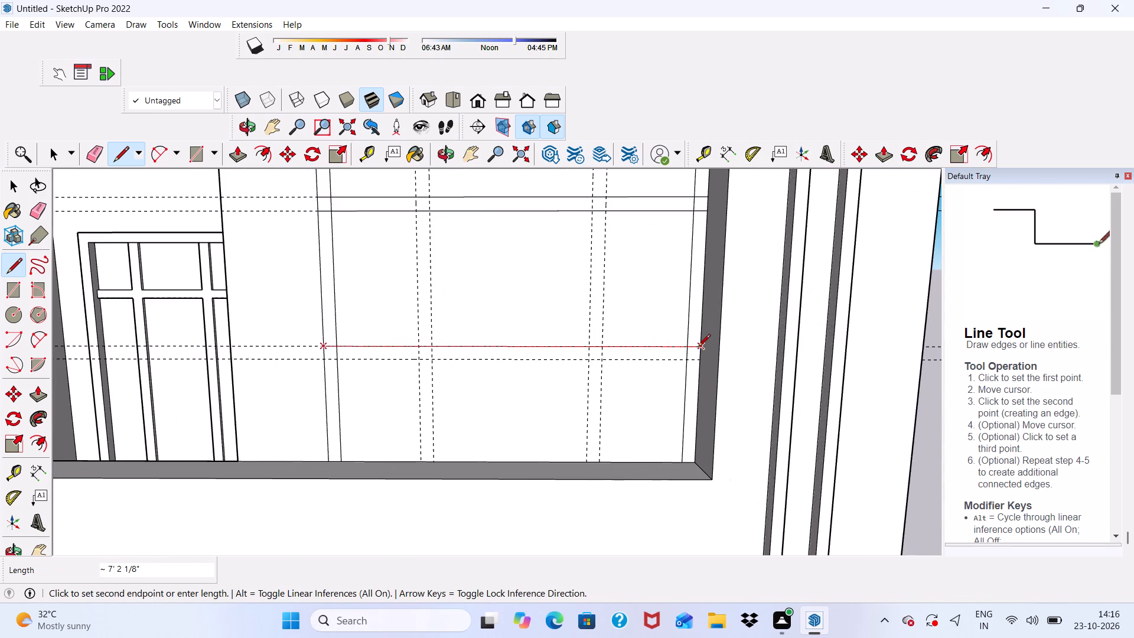
left_click(698, 347)
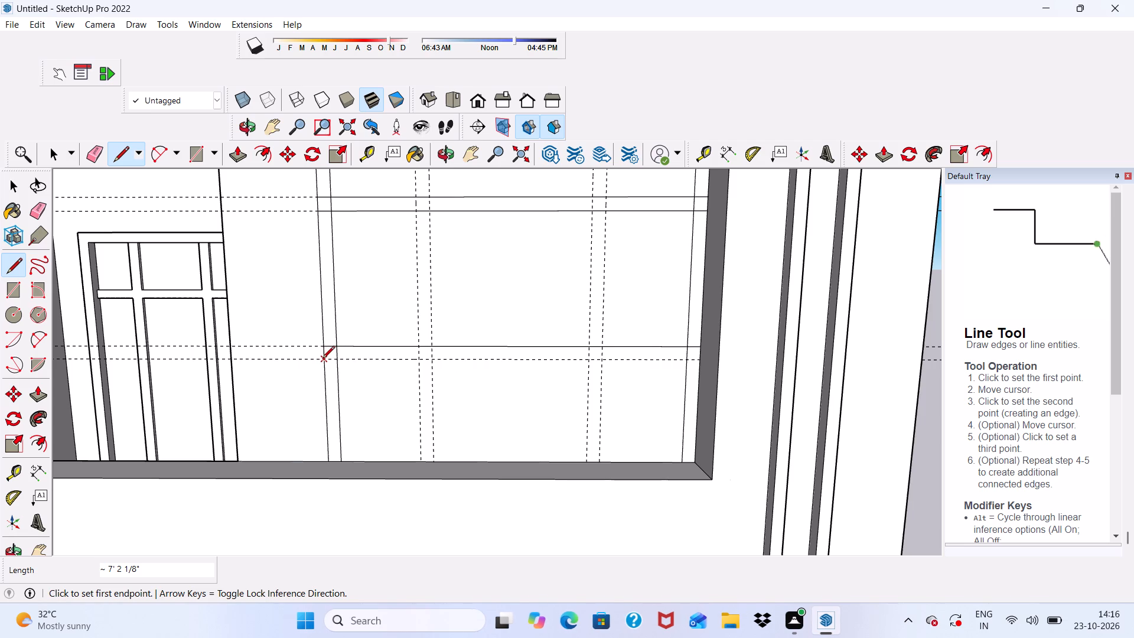
left_click(322, 362)
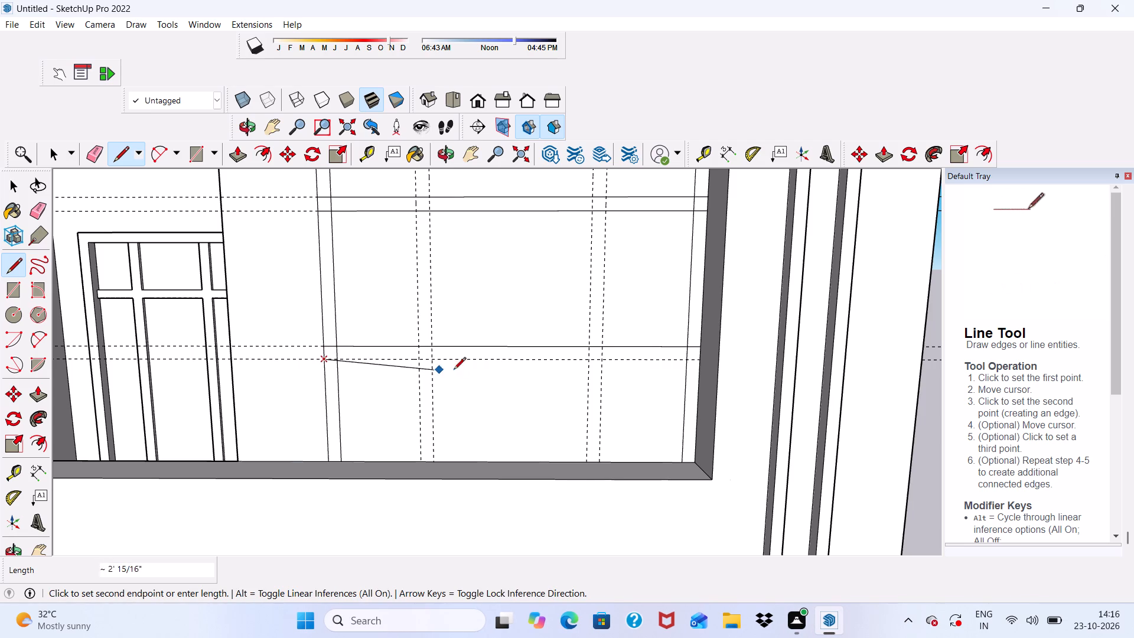
left_click(698, 367)
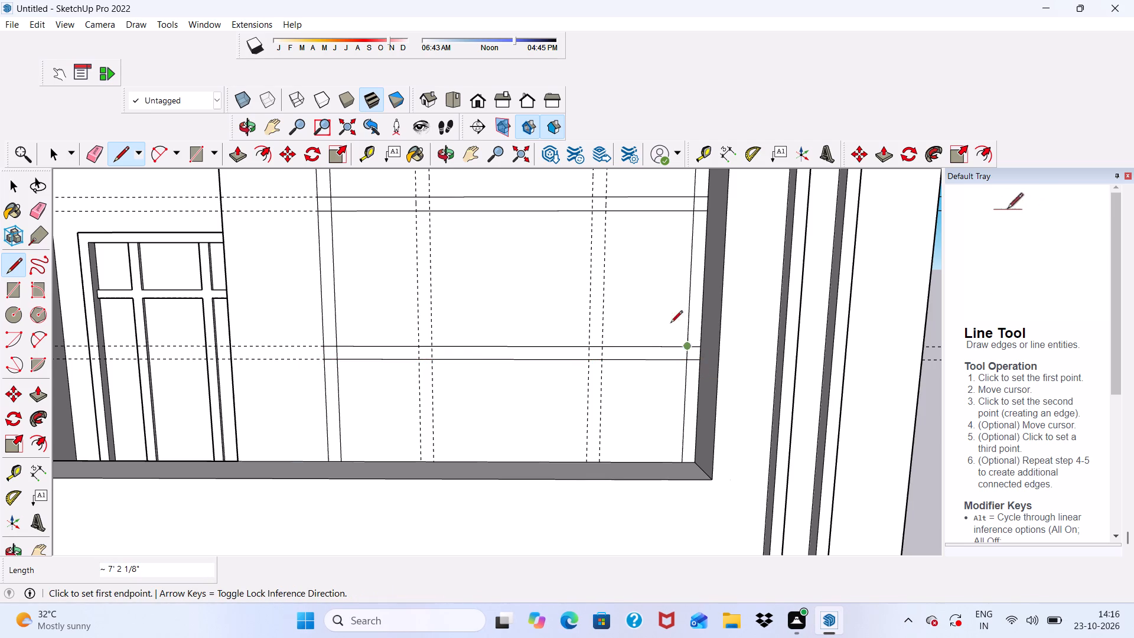
Draw a vertical line about 7' 5" long on the left pair's outer guide, from the frame's top inner edge to its bottom edge.
scroll(594, 295, "down", 10)
scroll(505, 227, "up", 12)
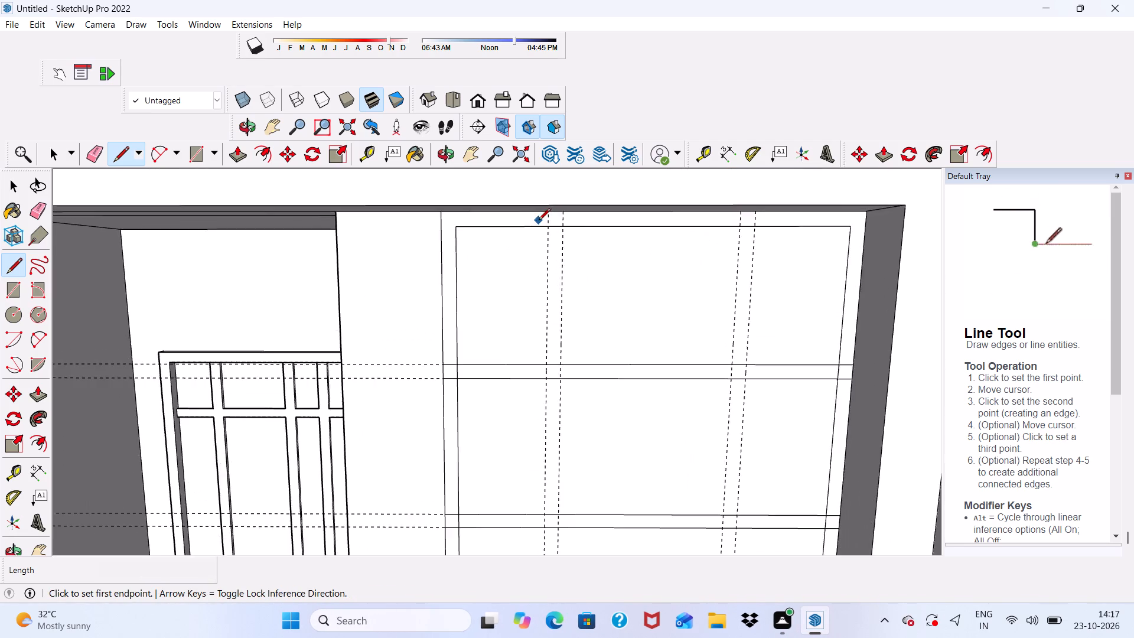
scroll(539, 221, "up", 7)
scroll(555, 212, "down", 1)
left_click(548, 238)
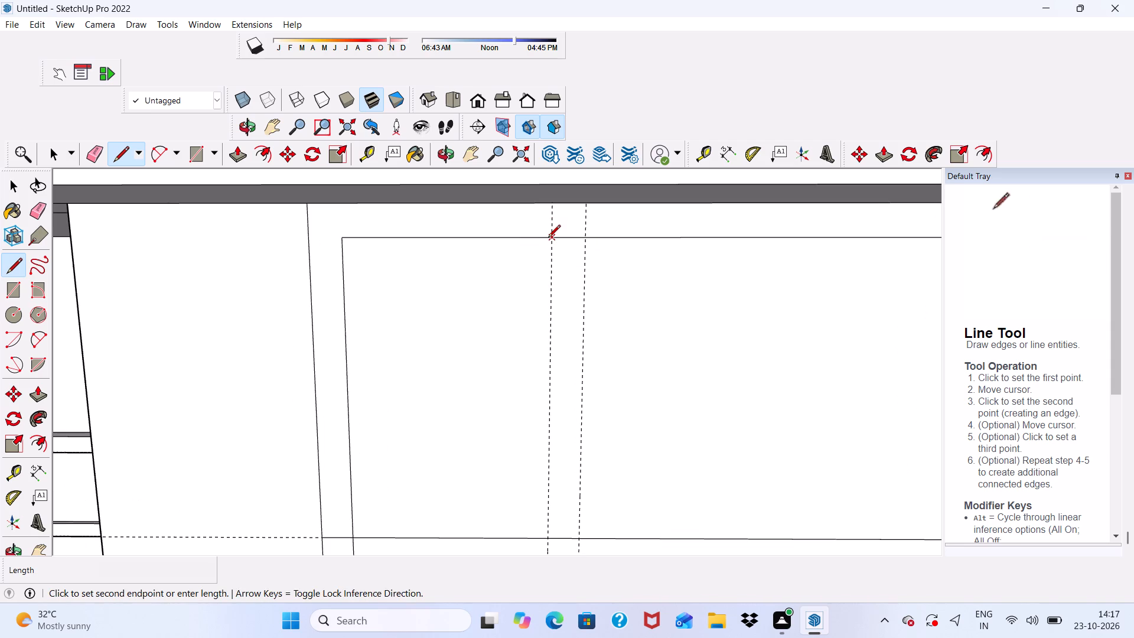
scroll(547, 227, "down", 20)
scroll(547, 227, "down", 1)
scroll(542, 421, "up", 4)
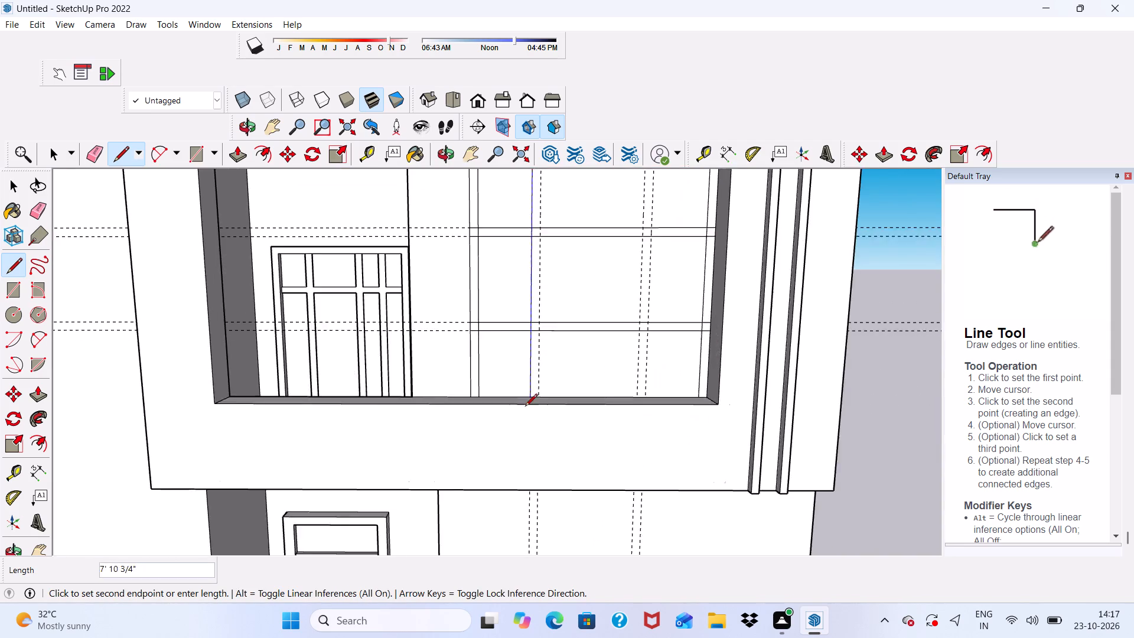
scroll(525, 407, "up", 15)
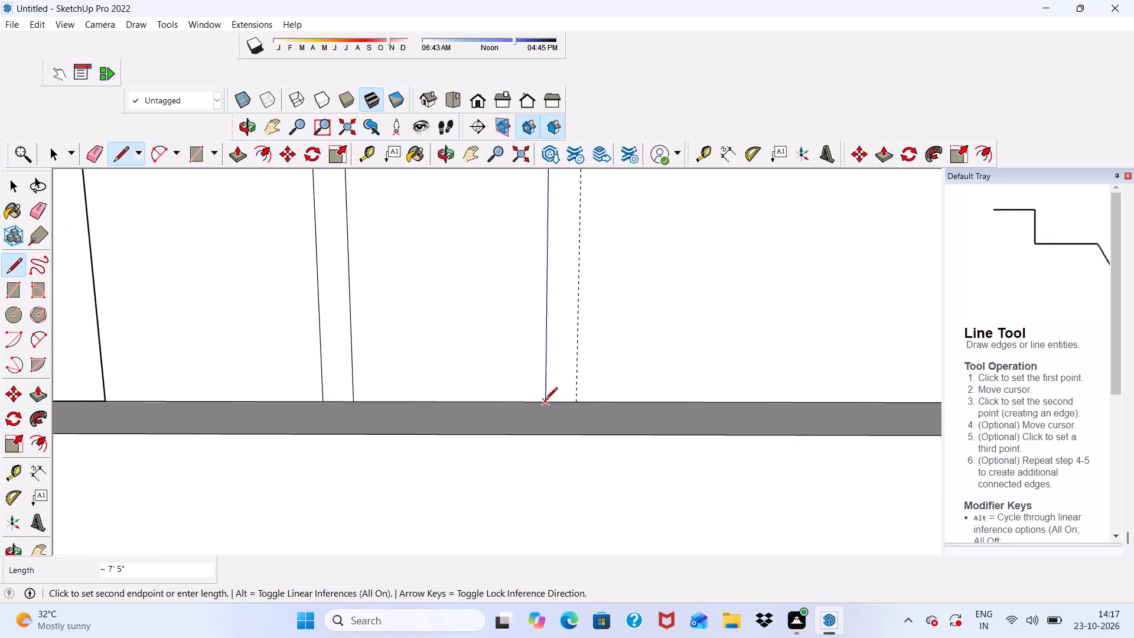
left_click(545, 401)
Draw a vertical line on the left pair's other guide, from the window's bottom edge up to the frame's top inner edge.
left_click(578, 403)
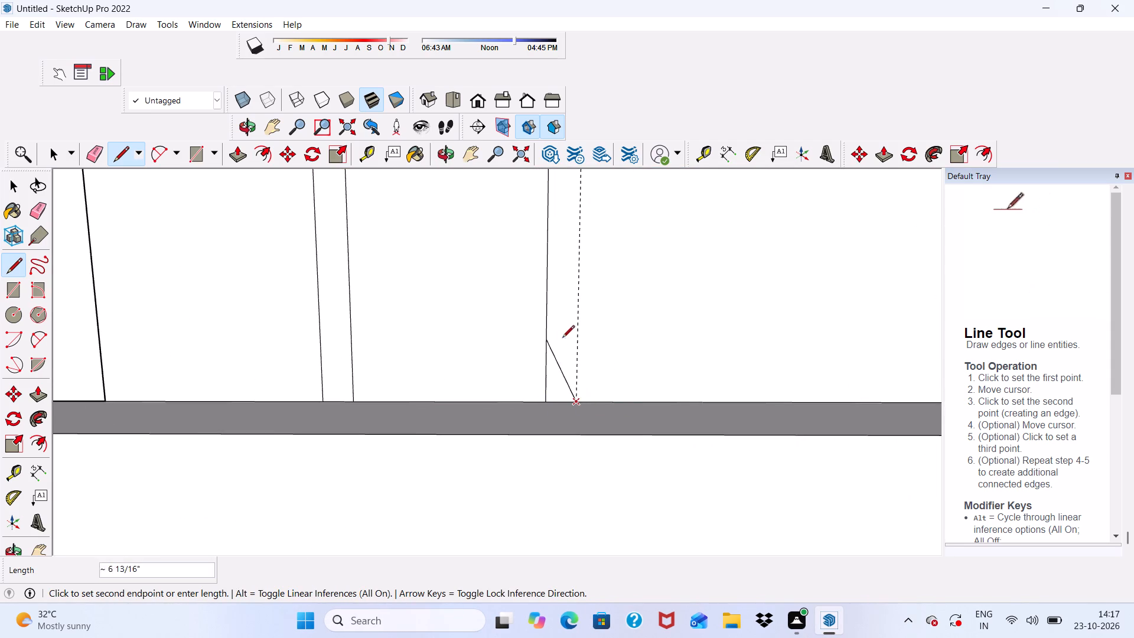
scroll(562, 338, "down", 20)
scroll(562, 338, "down", 5)
scroll(571, 256, "up", 5)
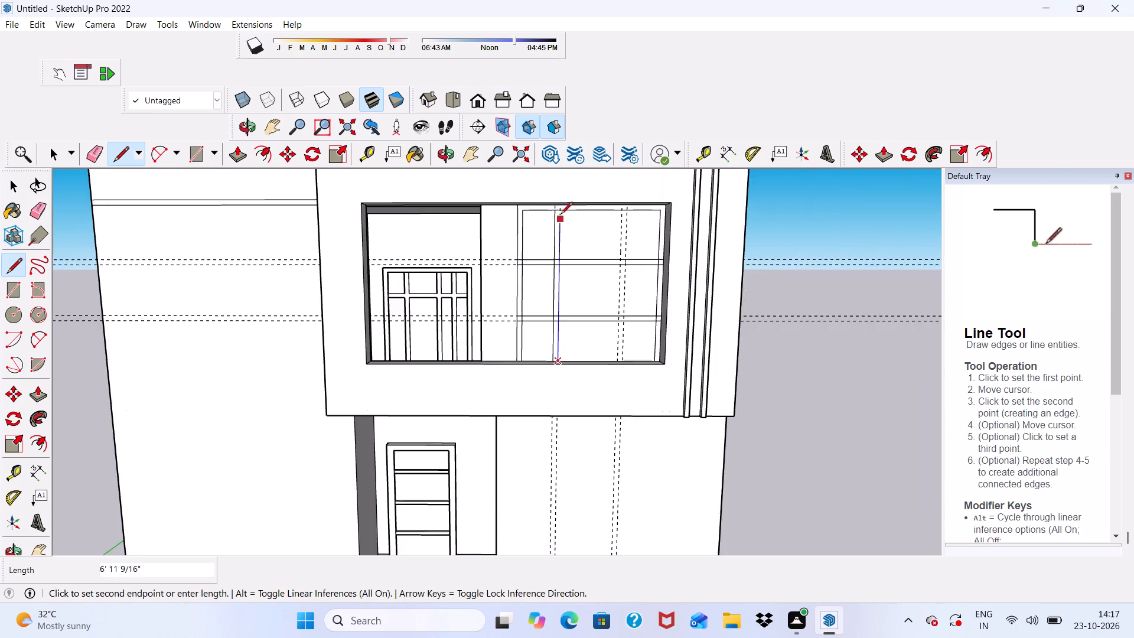
scroll(560, 214, "up", 19)
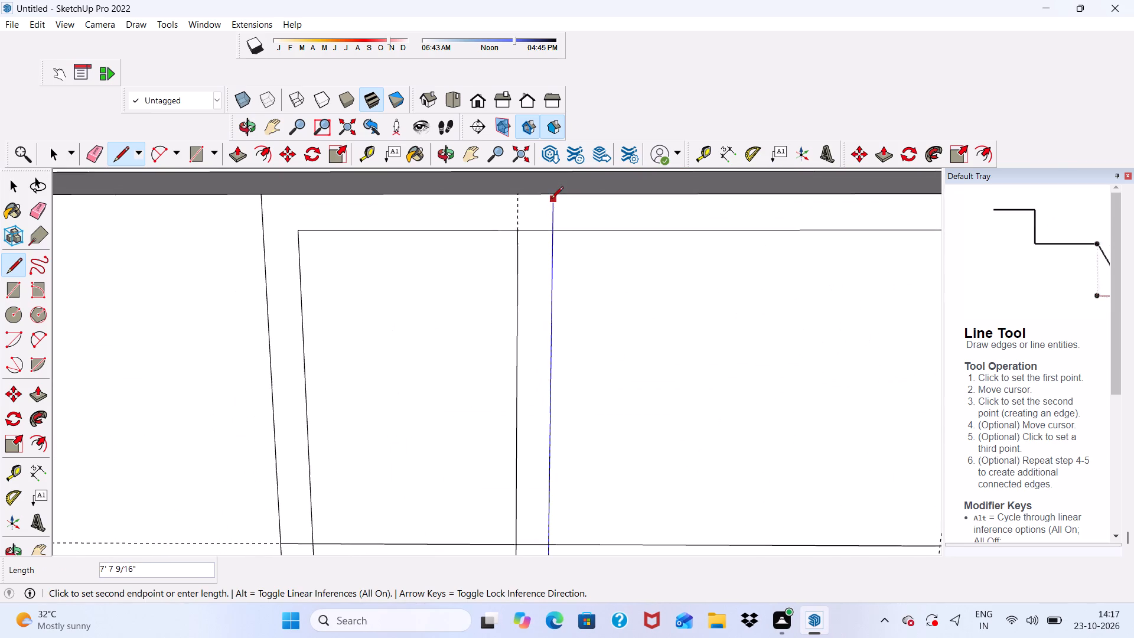
left_click(552, 230)
Draw a vertical line about 7' 5" long on the right pair's inner guide, from the frame's top inner edge to its bottom edge.
scroll(455, 216, "down", 4)
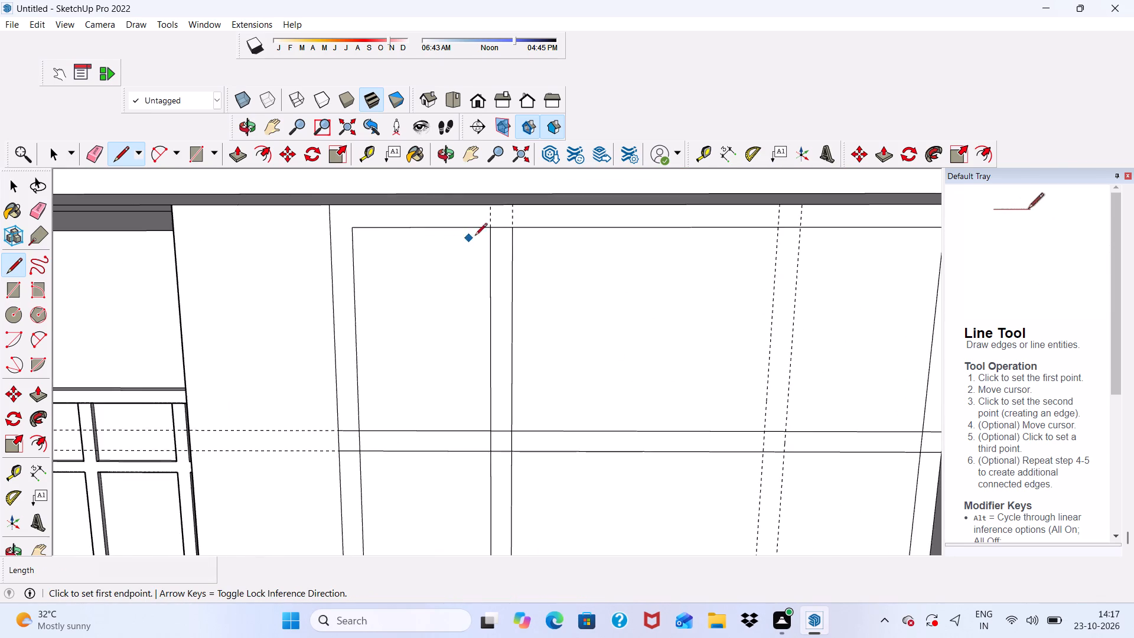
scroll(475, 236, "down", 6)
scroll(696, 233, "up", 9)
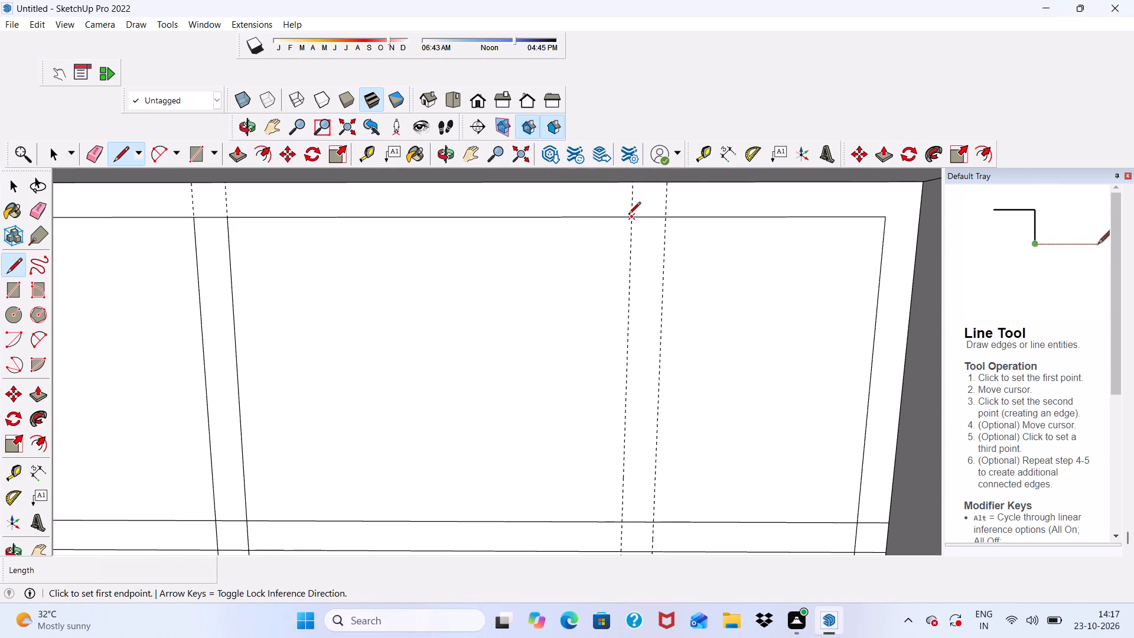
left_click(628, 215)
scroll(623, 194, "down", 11)
scroll(629, 361, "up", 2)
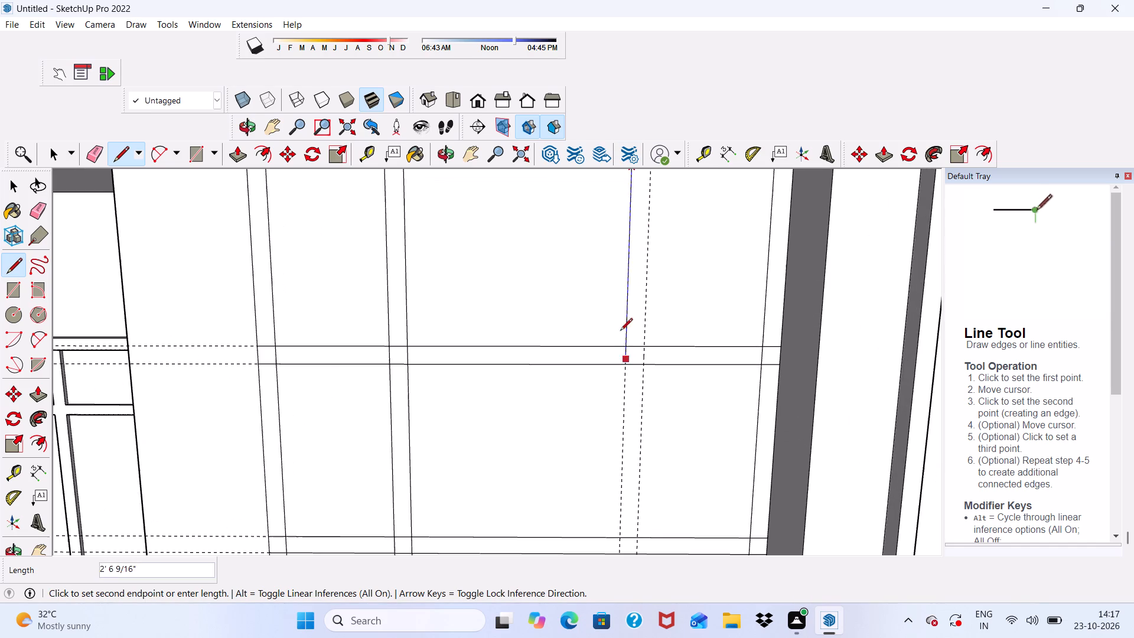
scroll(576, 166, "down", 14)
scroll(594, 379, "up", 10)
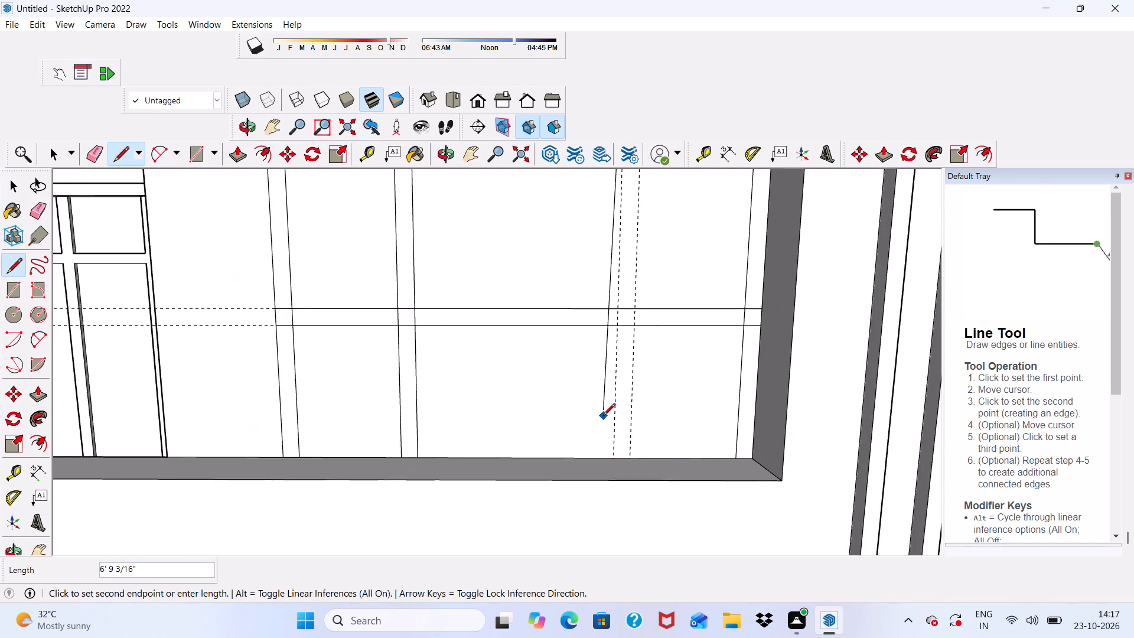
scroll(641, 448, "up", 4)
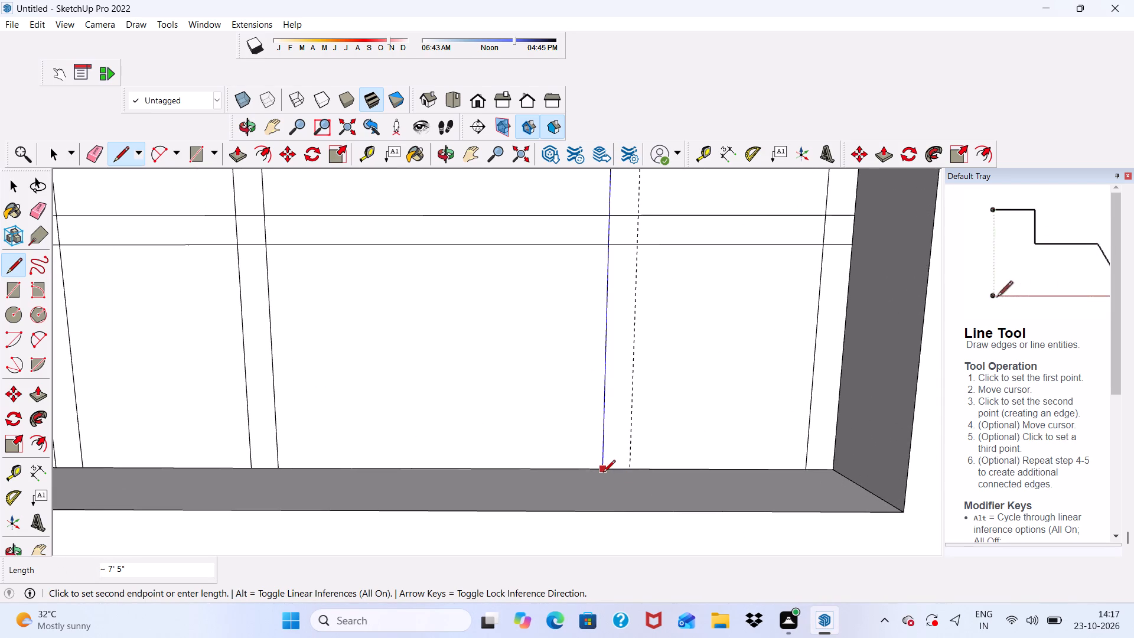
left_click(598, 468)
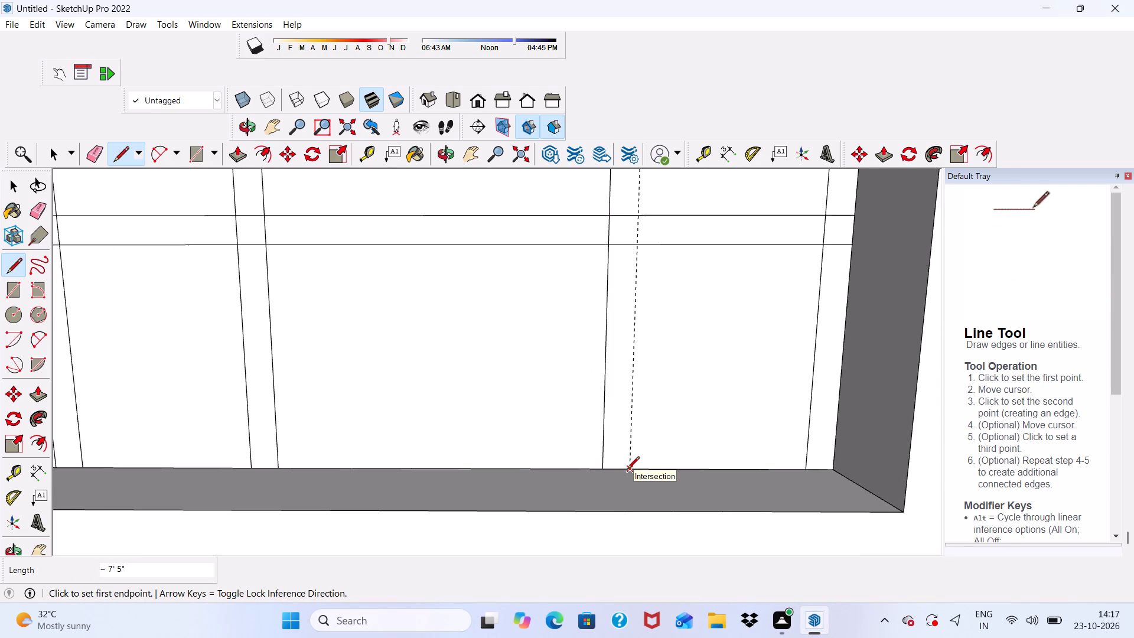
Draw a vertical line about 7' 5" long on the right pair's outer guide, from the bottom edge up to the frame's top inner edge.
left_click(627, 470)
scroll(625, 431, "down", 20)
scroll(625, 431, "down", 2)
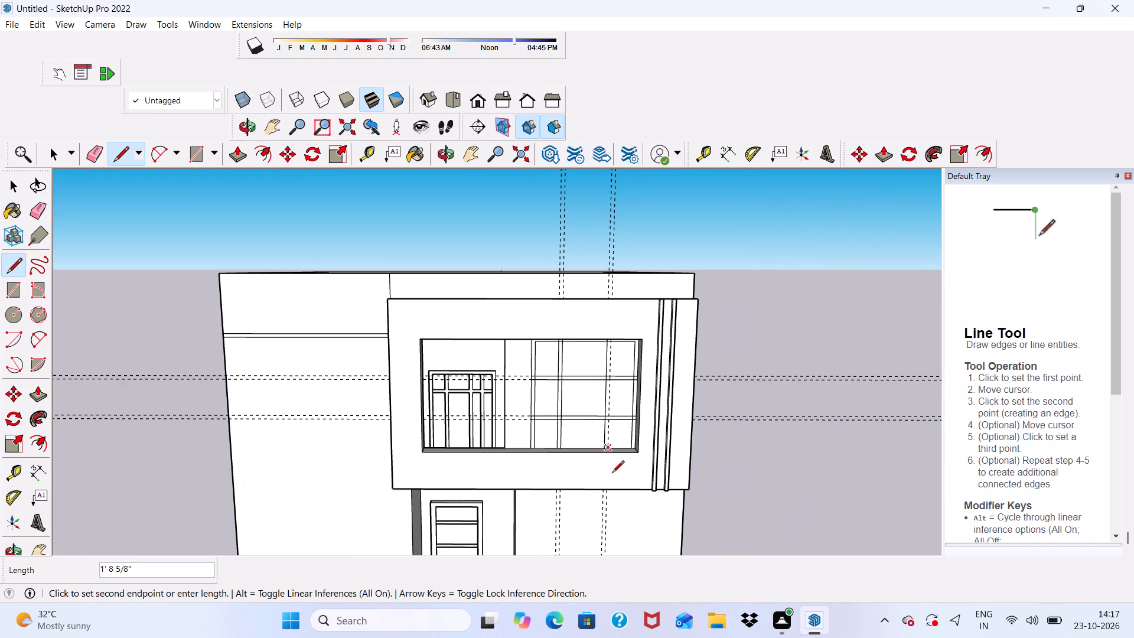
scroll(620, 341, "up", 15)
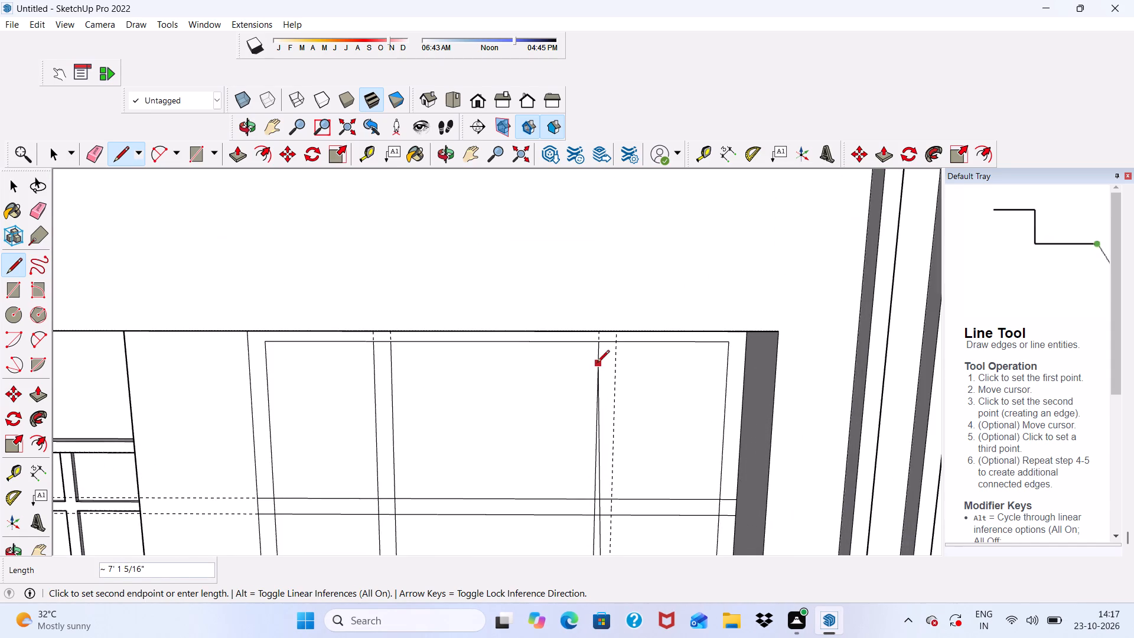
middle_click_drag(597, 363, 593, 330)
scroll(624, 334, "up", 5)
left_click(602, 312)
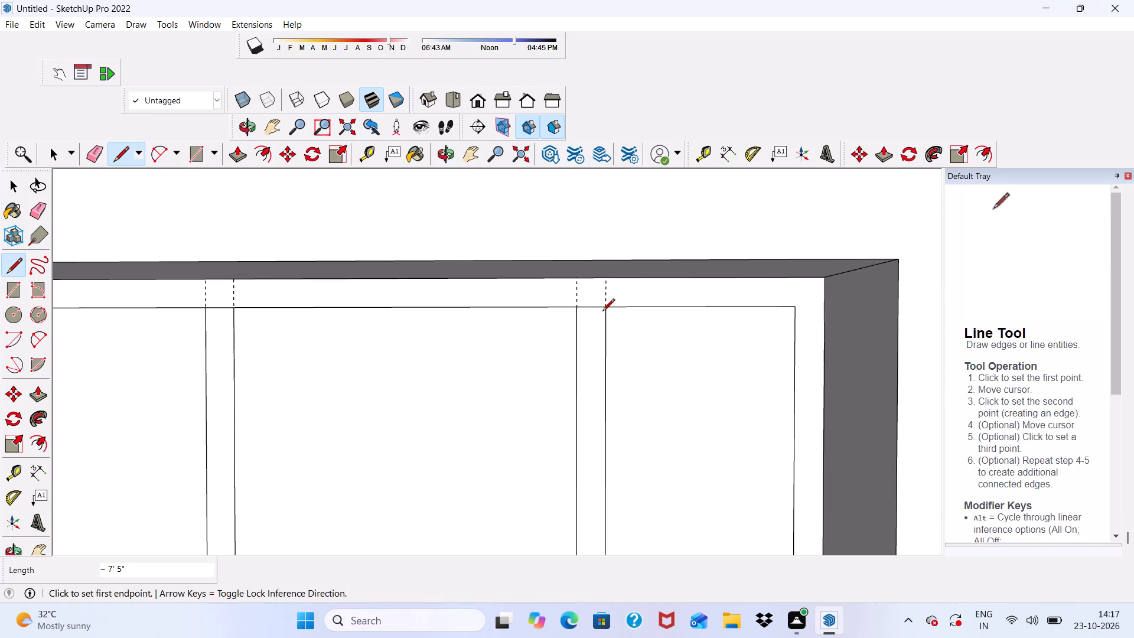
Erase the four vertical guides and the segments of the frame's top inner edge lying between each pair of mullion lines.
scroll(602, 312, "down", 5)
key("space")
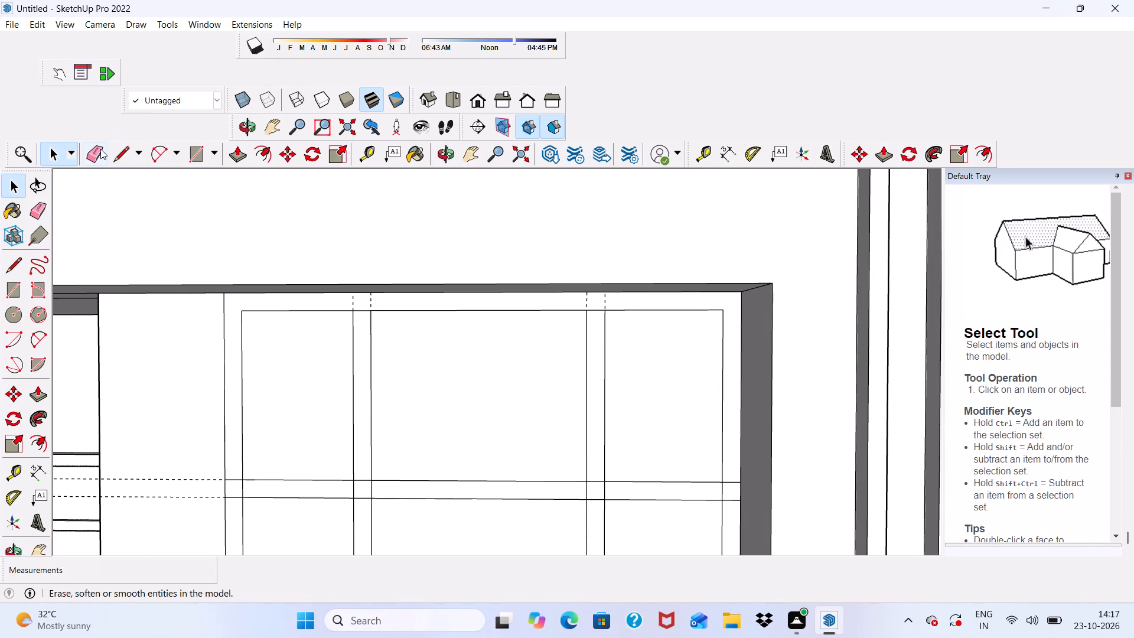
left_click(100, 149)
scroll(387, 376, "up", 8)
left_click_drag(344, 270, 283, 267)
left_click_drag(292, 264, 350, 275)
left_click_drag(300, 265, 314, 268)
left_click(318, 291)
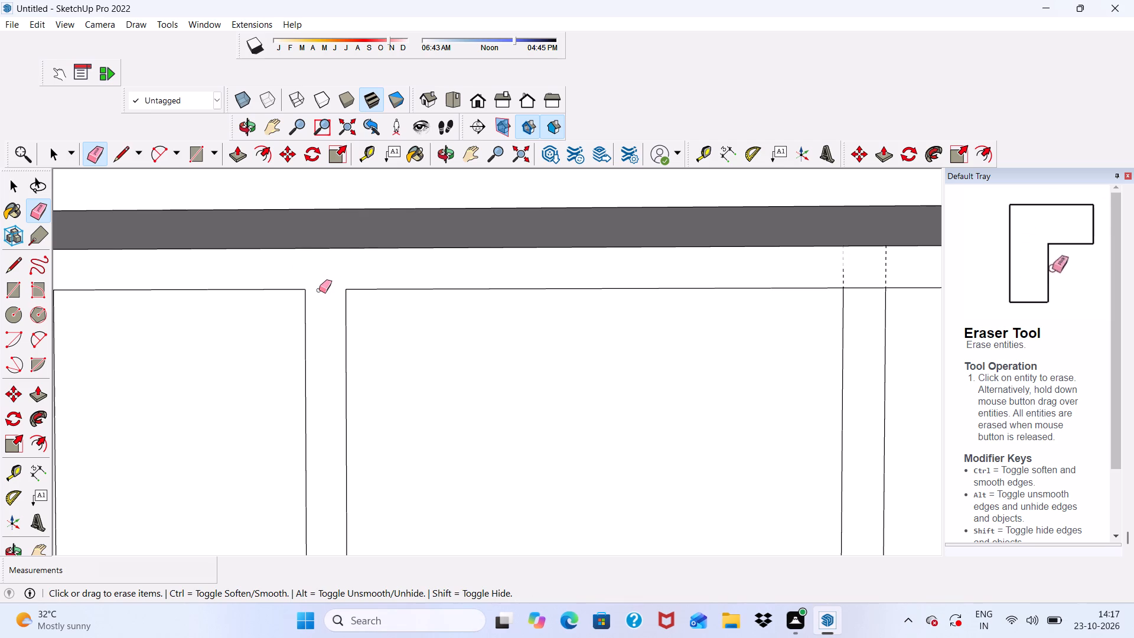
scroll(319, 289, "down", 7)
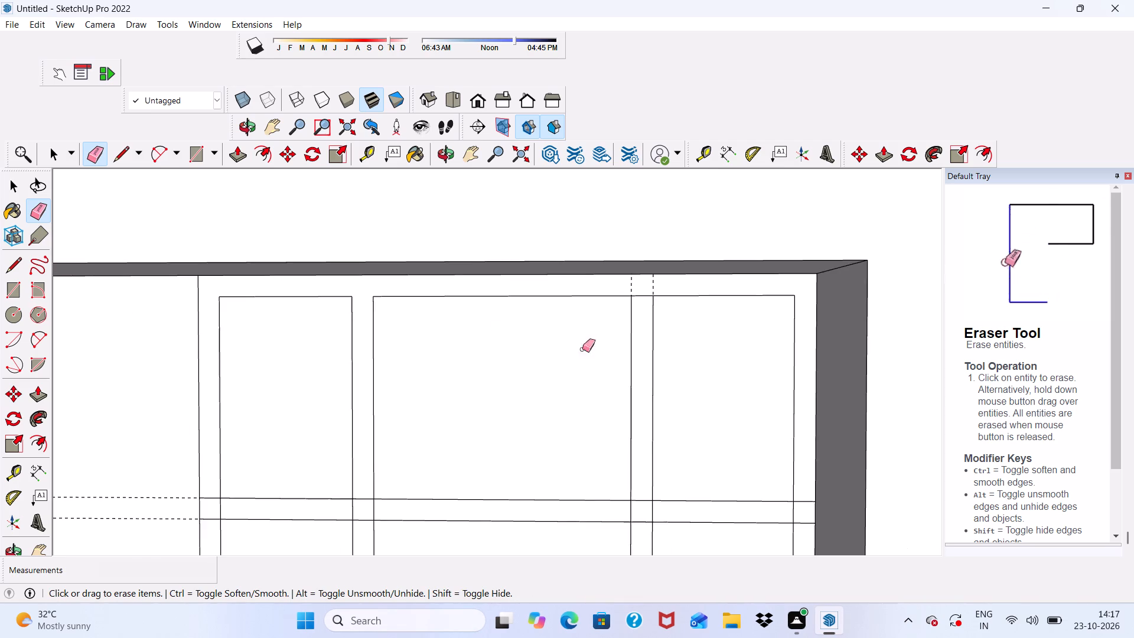
scroll(631, 287, "up", 4)
left_click_drag(631, 287, 671, 283)
left_click_drag(647, 293, 649, 308)
Erase the upper transom's line ends crossing the right frame member and the frame's inner edge segment between the transom lines.
scroll(620, 278, "down", 11)
scroll(726, 425, "up", 10)
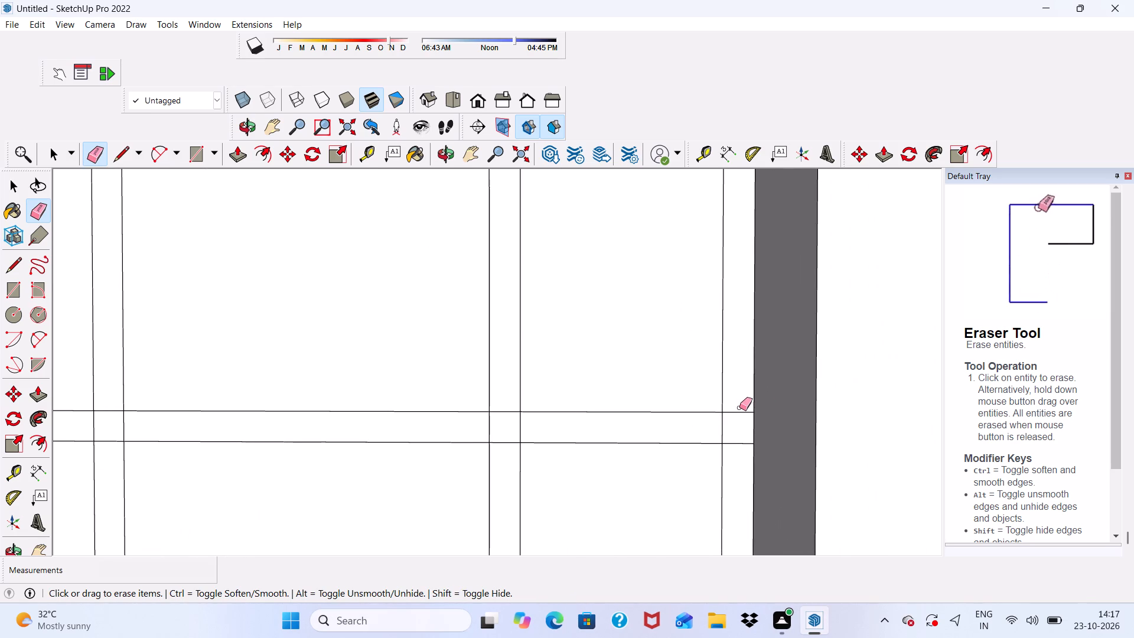
scroll(739, 408, "up", 4)
left_click_drag(739, 408, 739, 428)
scroll(719, 367, "down", 6)
scroll(728, 427, "up", 5)
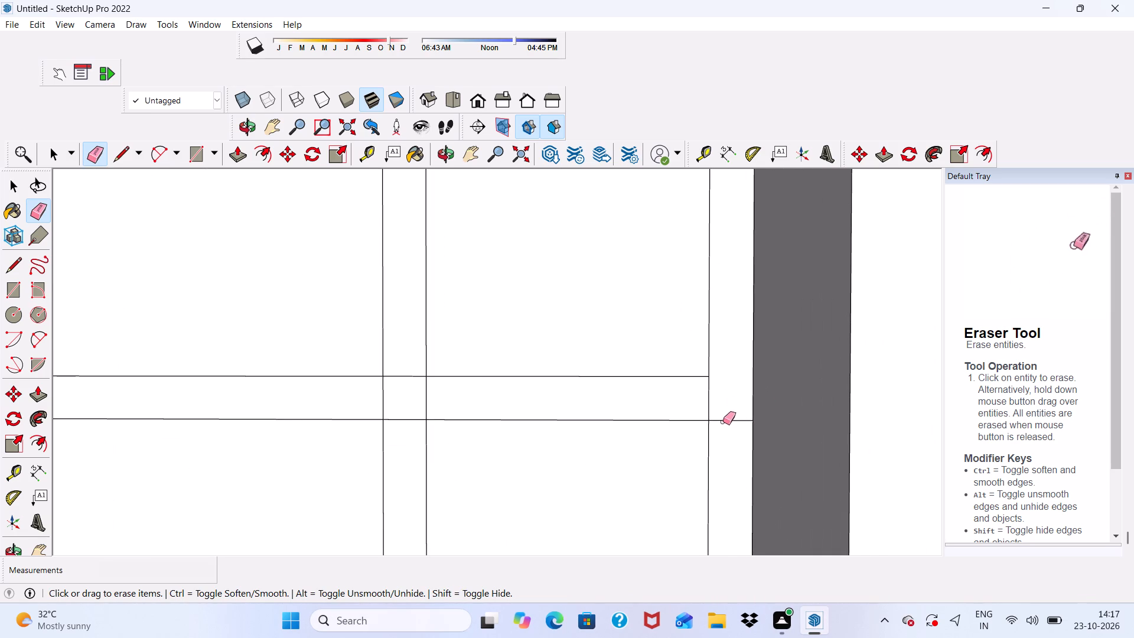
left_click(722, 422)
scroll(709, 398, "up", 2)
left_click(709, 398)
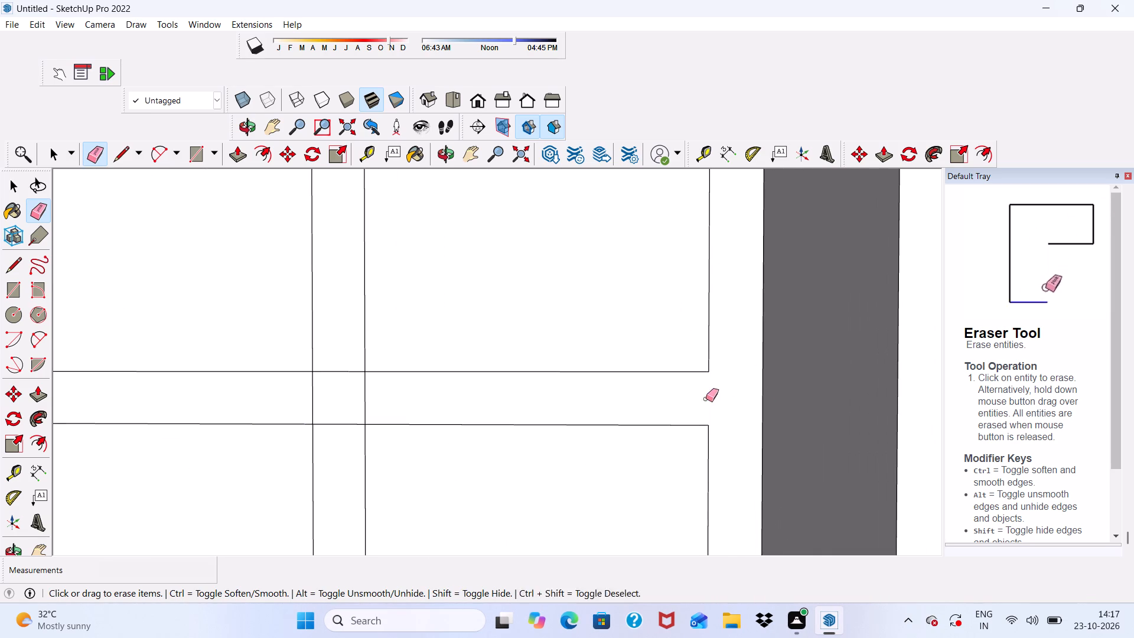
Erase the four overlapping line segments where the upper transom crosses the right mullion.
scroll(693, 336, "down", 13)
scroll(640, 442, "down", 1)
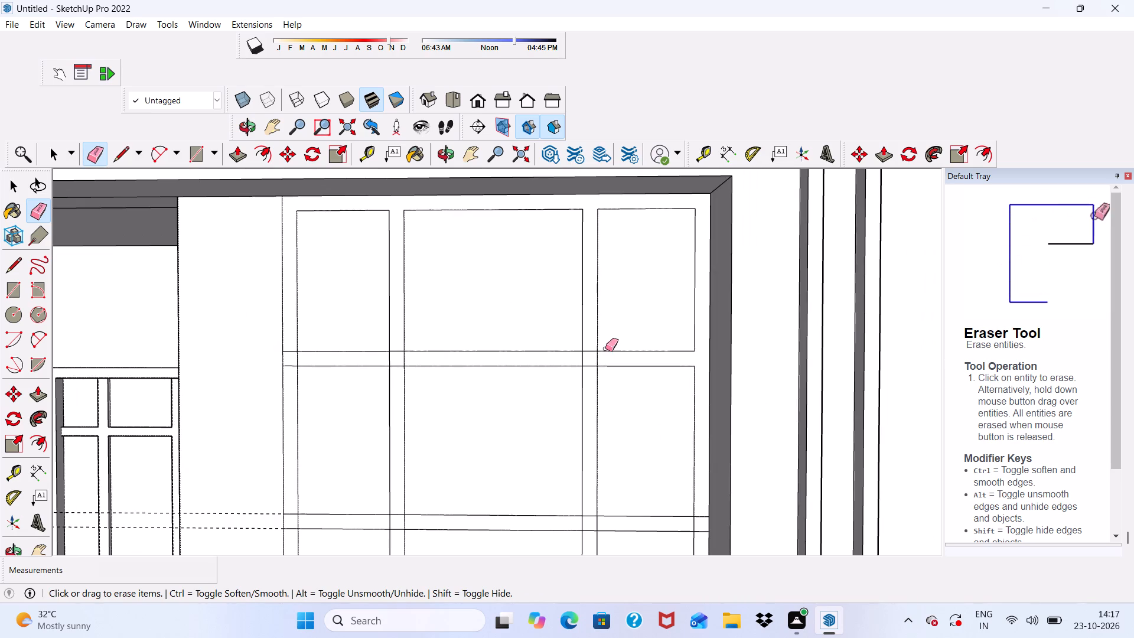
scroll(602, 342, "up", 9)
left_click_drag(605, 372, 581, 373)
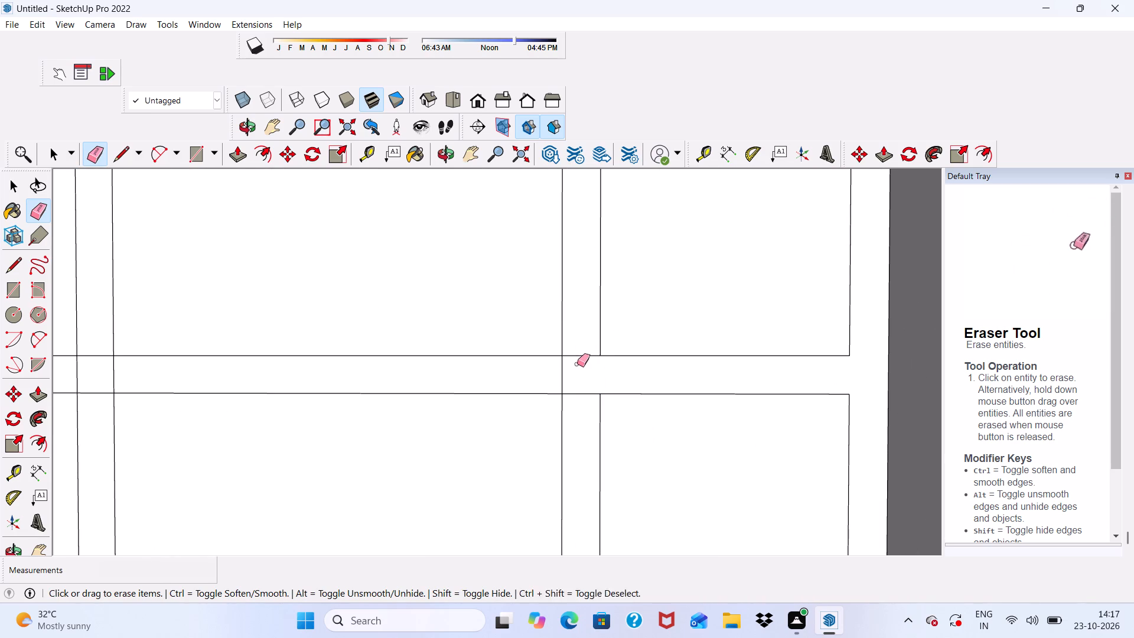
left_click_drag(578, 353, 579, 379)
left_click_drag(580, 389, 581, 403)
left_click_drag(563, 371, 553, 375)
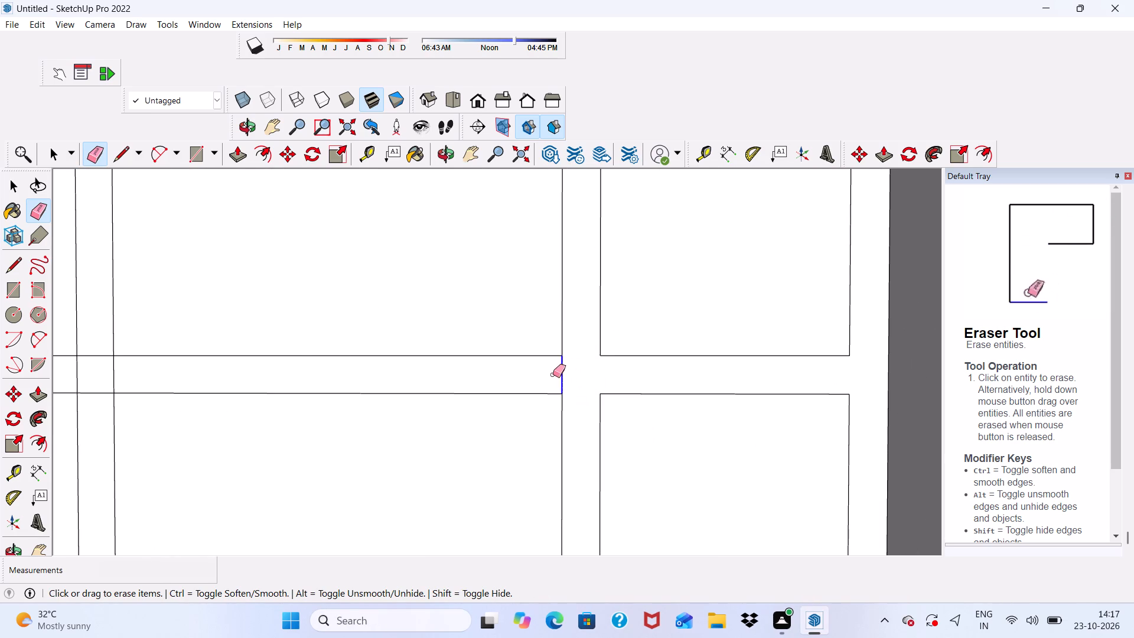
left_click_drag(553, 375, 550, 375)
Erase the lower transom's line ends crossing the right frame member and the frame's inner edge segment between the transom lines.
scroll(552, 334, "down", 5)
scroll(630, 297, "down", 13)
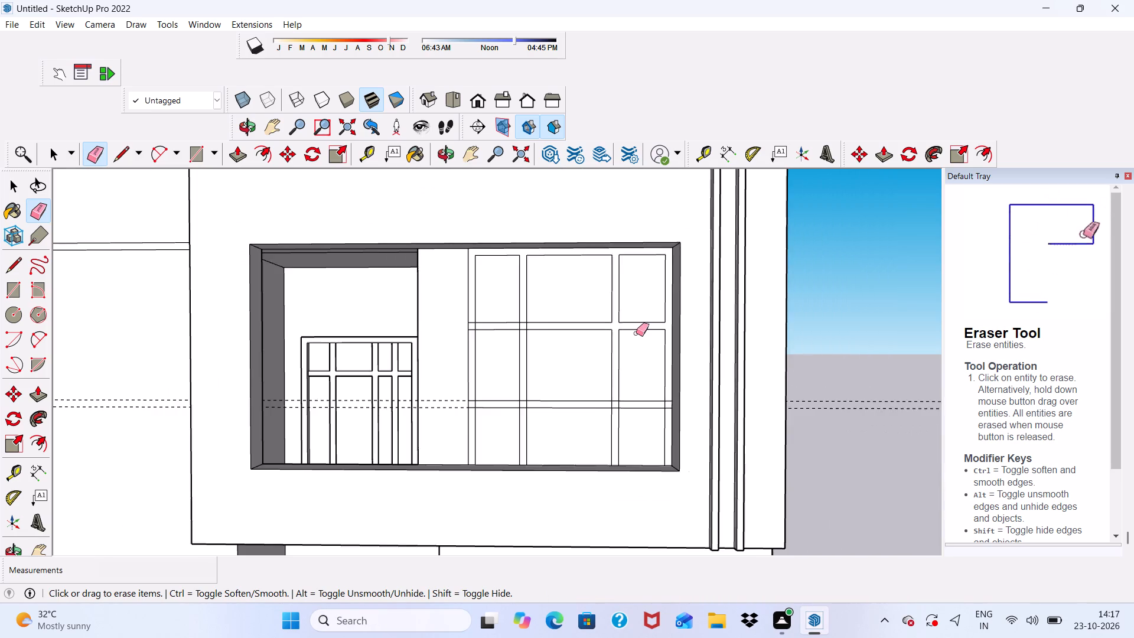
scroll(631, 343, "down", 4)
scroll(615, 406, "up", 4)
scroll(666, 401, "up", 6)
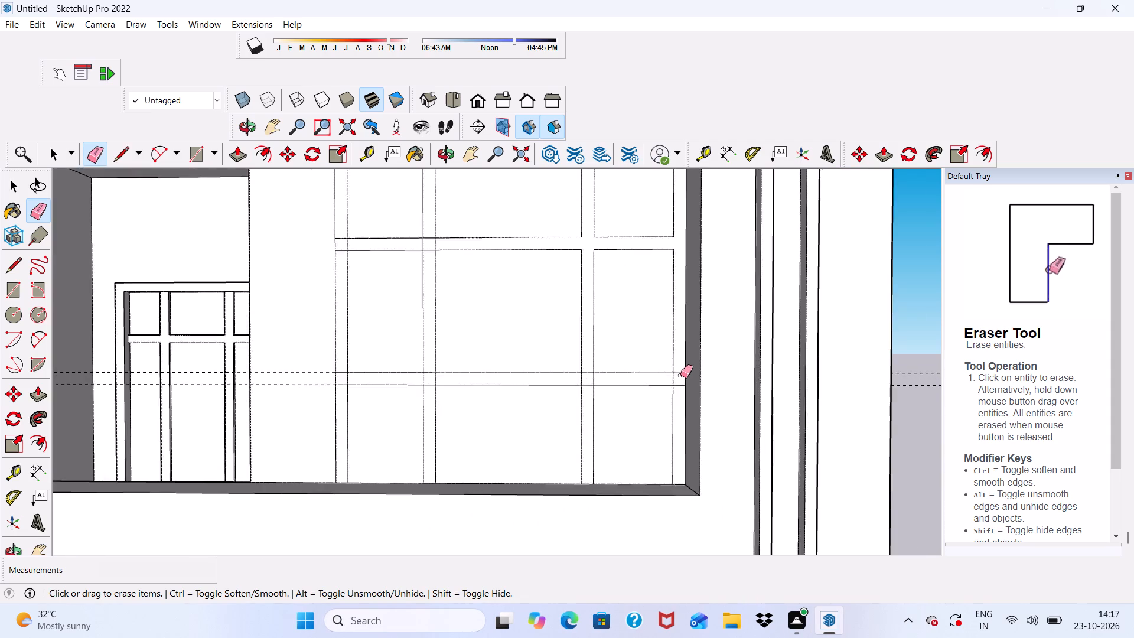
scroll(680, 375, "up", 6)
left_click_drag(680, 362, 681, 399)
scroll(598, 373, "up", 3)
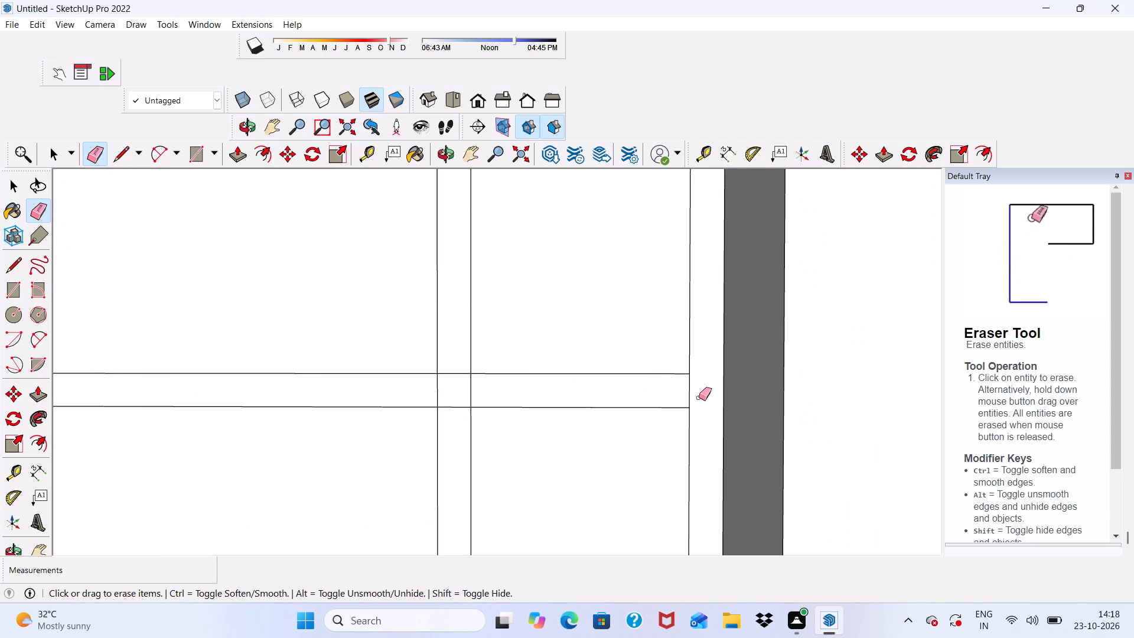
left_click_drag(693, 388, 683, 388)
Erase the four overlapping line segments where the lower transom crosses the right mullion.
left_click_drag(447, 373, 449, 373)
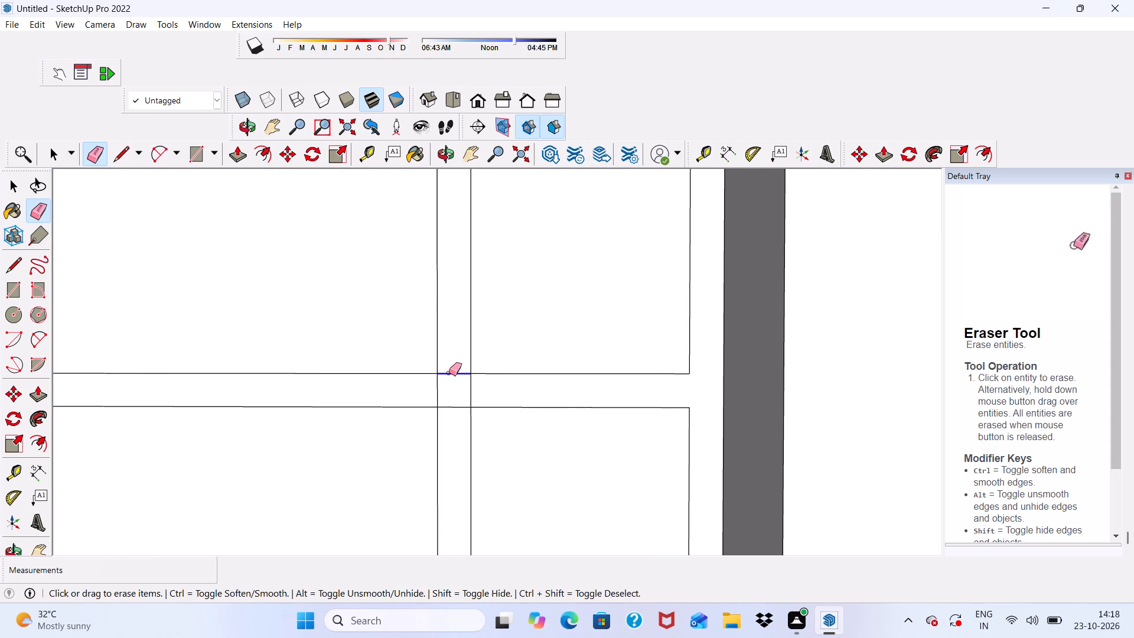
left_click_drag(449, 373, 452, 411)
left_click(438, 396)
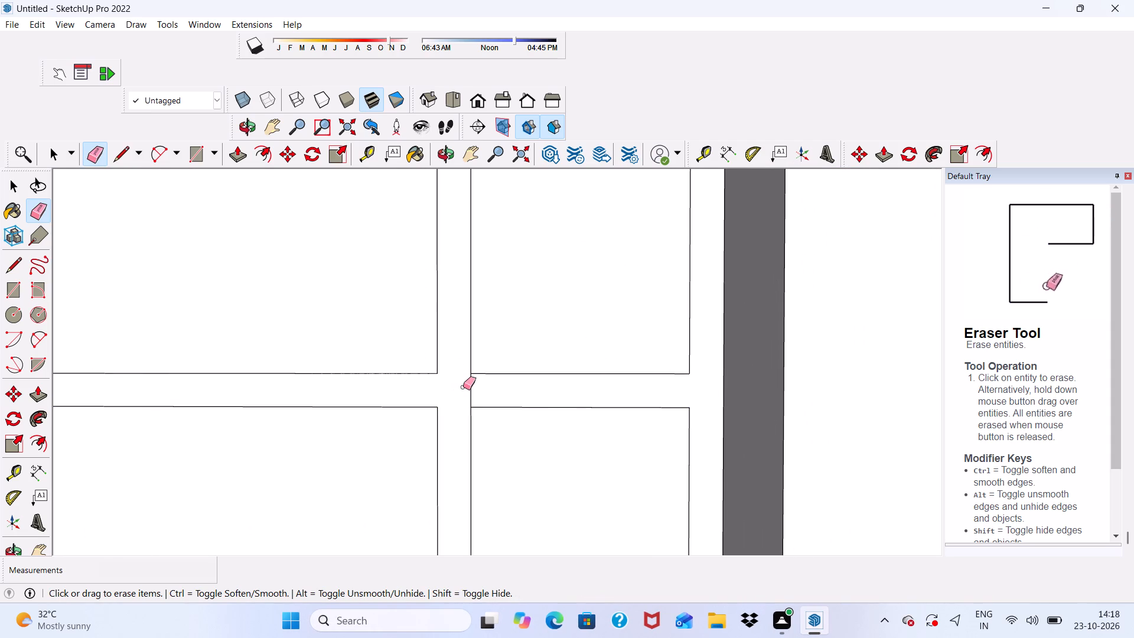
left_click_drag(463, 387, 474, 388)
Erase the four overlapping line segments where the lower transom crosses the left mullion.
scroll(490, 376, "down", 6)
scroll(740, 412, "up", 3)
scroll(737, 390, "down", 10)
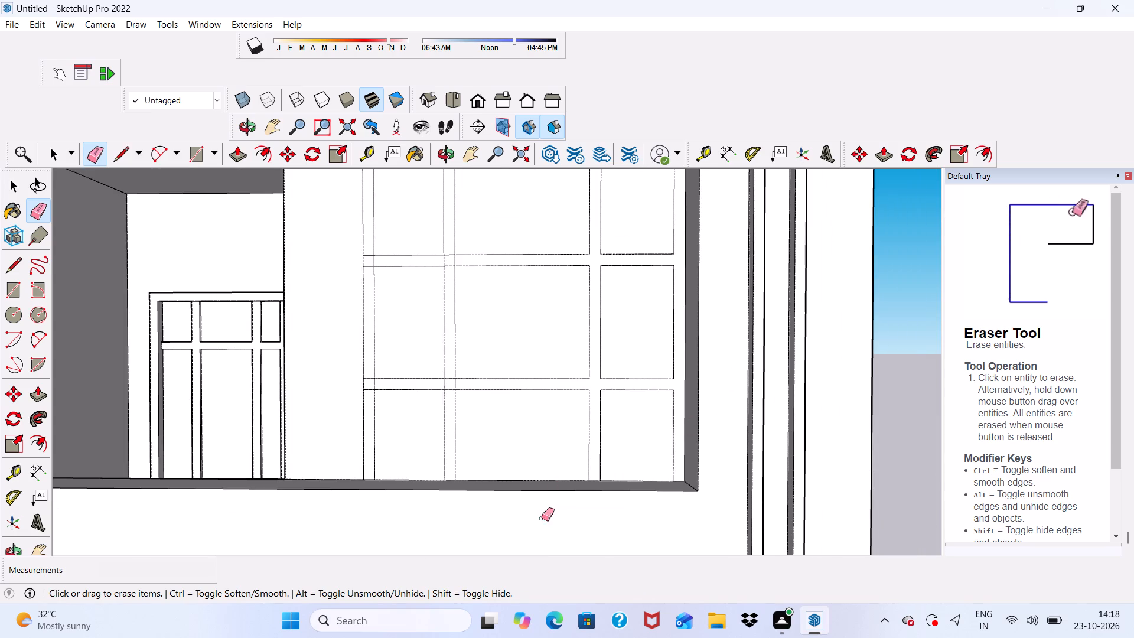
scroll(525, 389, "up", 4)
scroll(441, 380, "up", 8)
left_click_drag(410, 369, 412, 380)
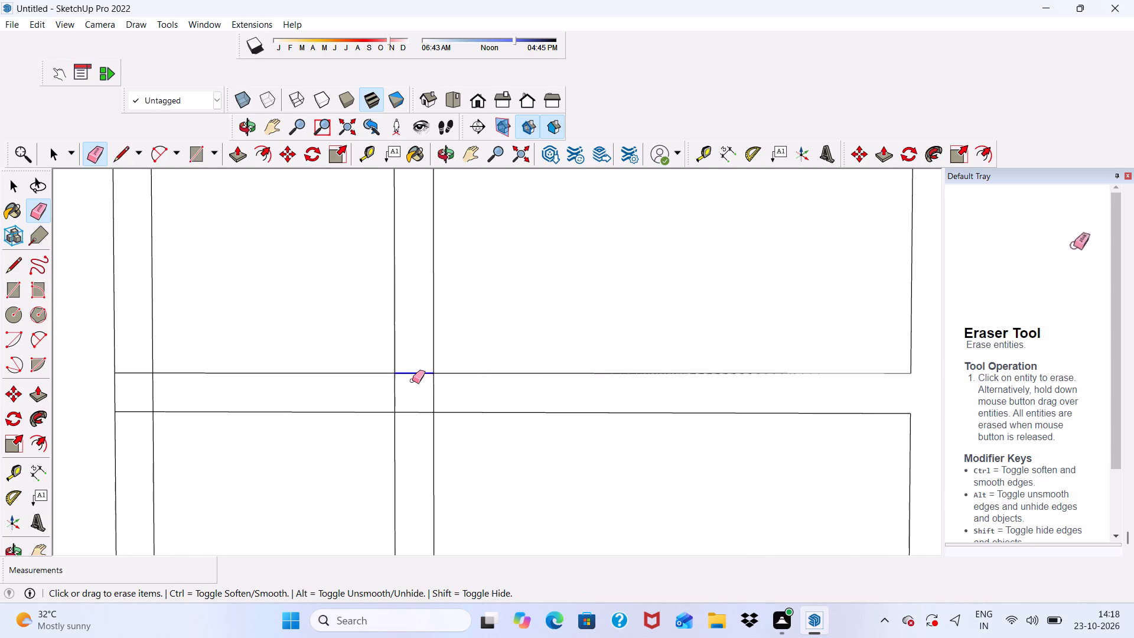
left_click_drag(412, 380, 405, 422)
left_click_drag(390, 399, 445, 399)
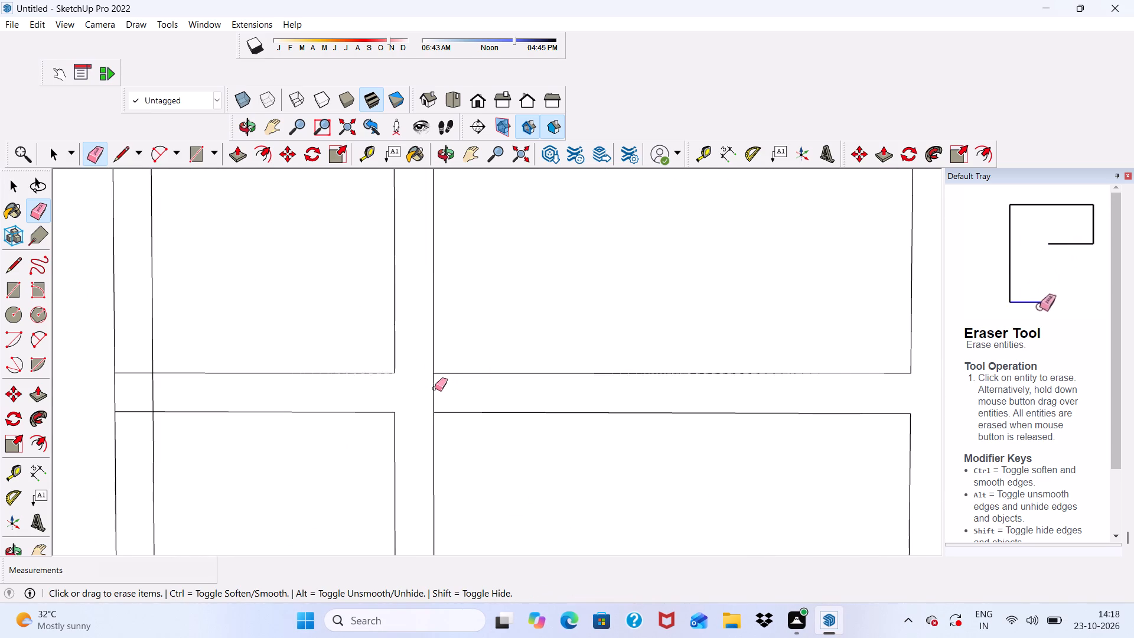
left_click_drag(435, 388, 429, 389)
Erase the lower transom's line ends crossing the left frame member and the frame's inner edge segment between the transom lines.
scroll(429, 389, "down", 10)
scroll(357, 426, "up", 6)
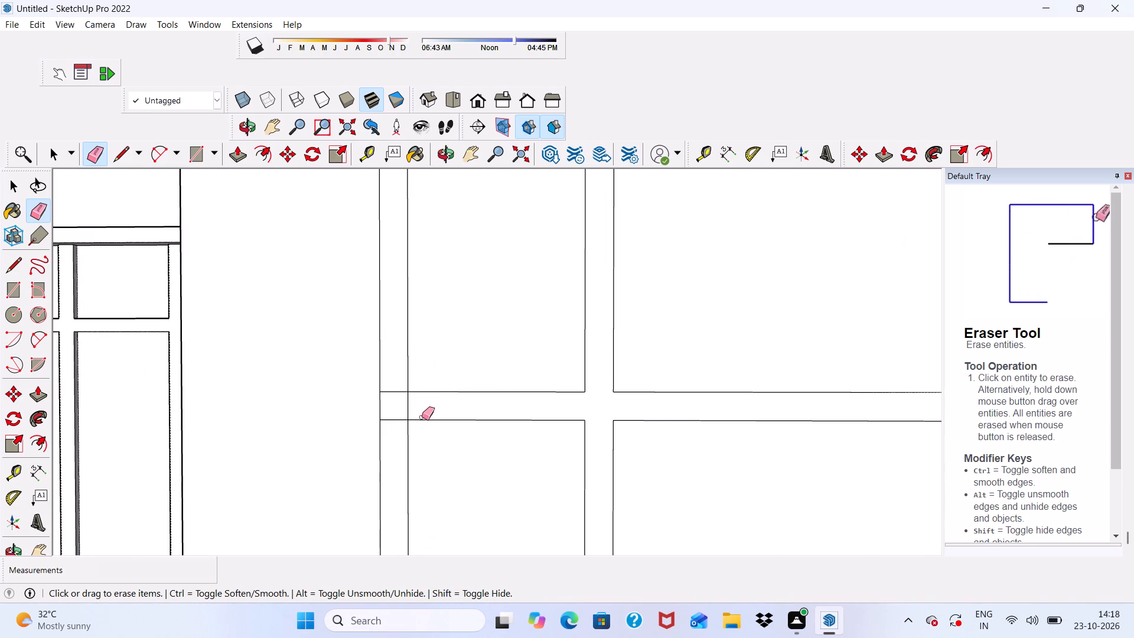
scroll(422, 421, "down", 5)
scroll(402, 389, "up", 6)
left_click_drag(400, 404, 400, 431)
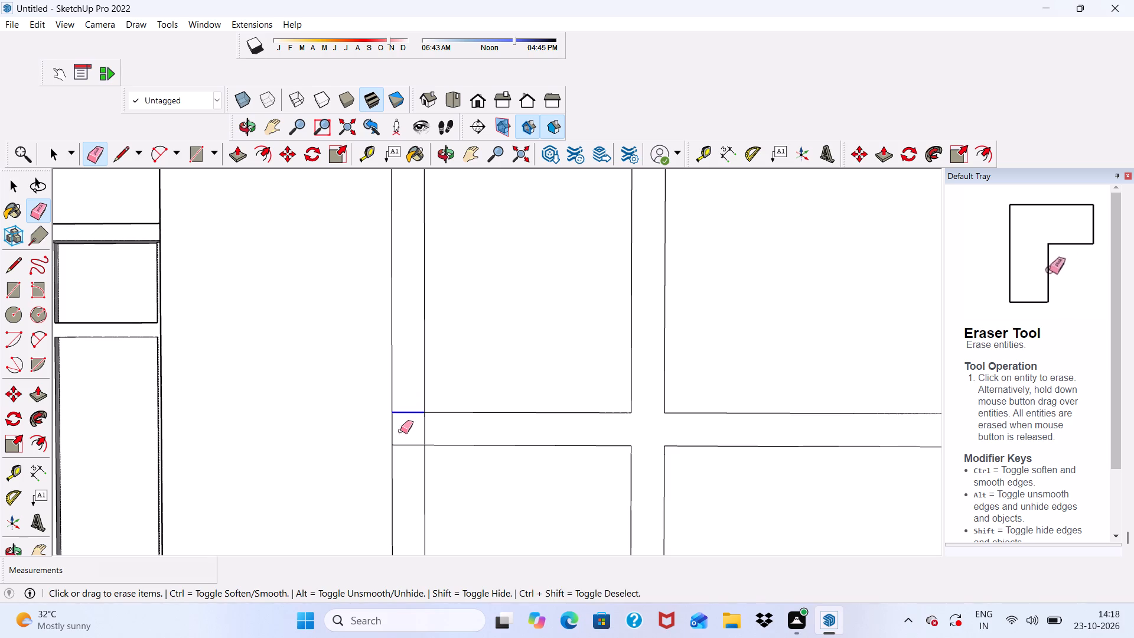
left_click_drag(400, 431, 400, 466)
left_click_drag(420, 422, 435, 429)
Erase the upper transom's line ends crossing the left frame member and the frame's inner edge segment between the transom lines.
scroll(431, 422, "down", 12)
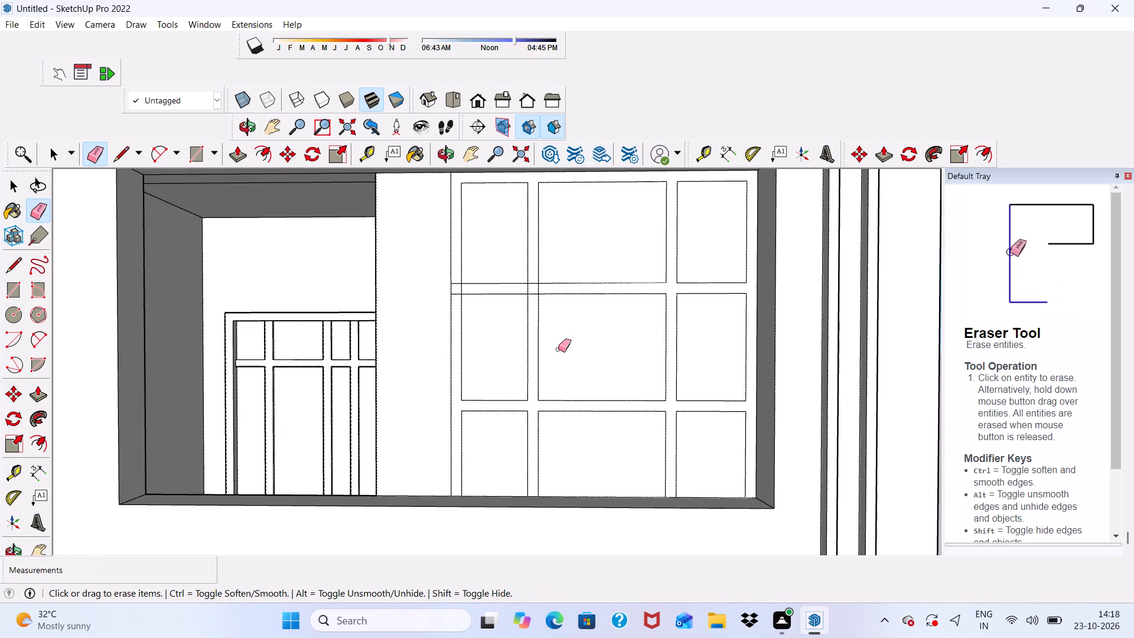
scroll(454, 271, "up", 14)
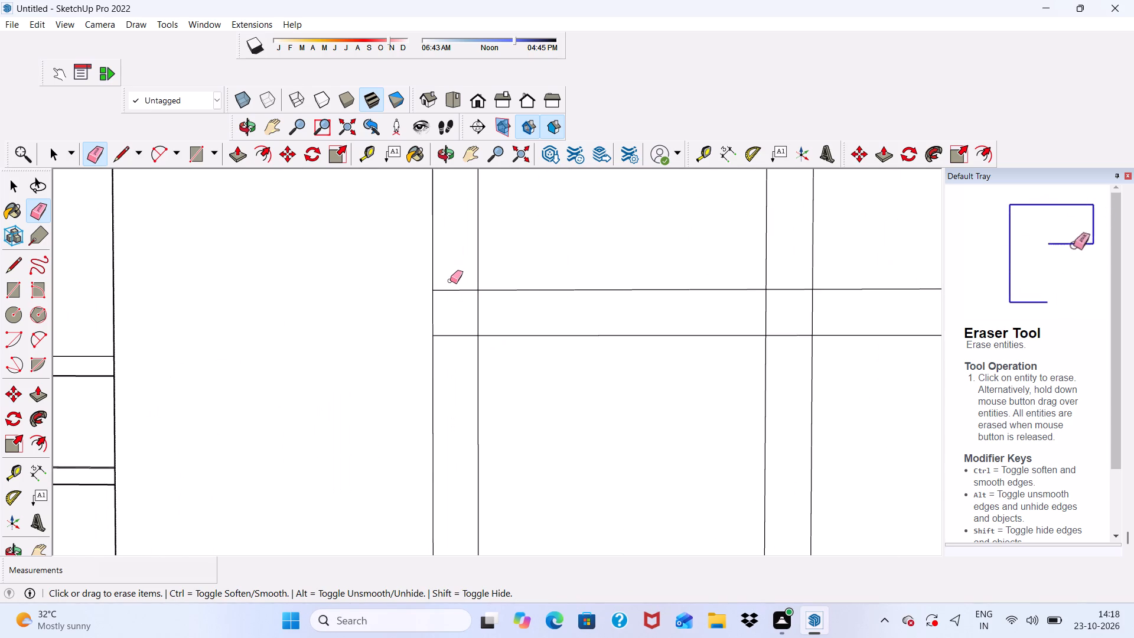
scroll(449, 281, "up", 3)
left_click_drag(449, 281, 451, 360)
left_click_drag(474, 317, 516, 328)
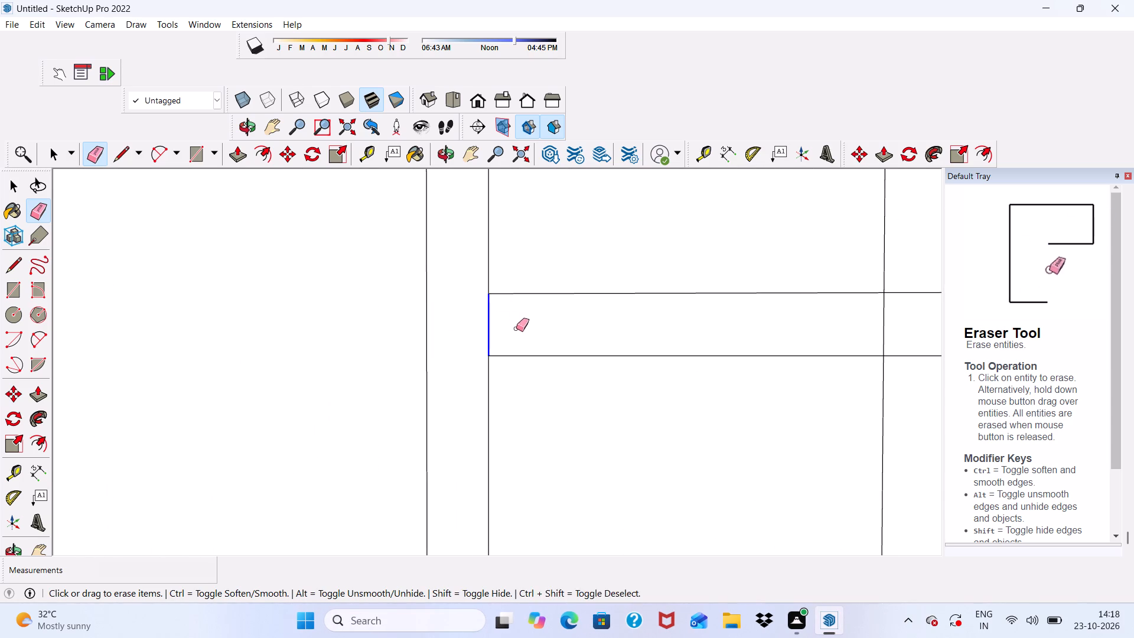
left_click_drag(516, 328, 517, 328)
Erase the four overlapping line segments where the upper transom crosses the left mullion.
scroll(497, 317, "down", 4)
scroll(752, 310, "down", 16)
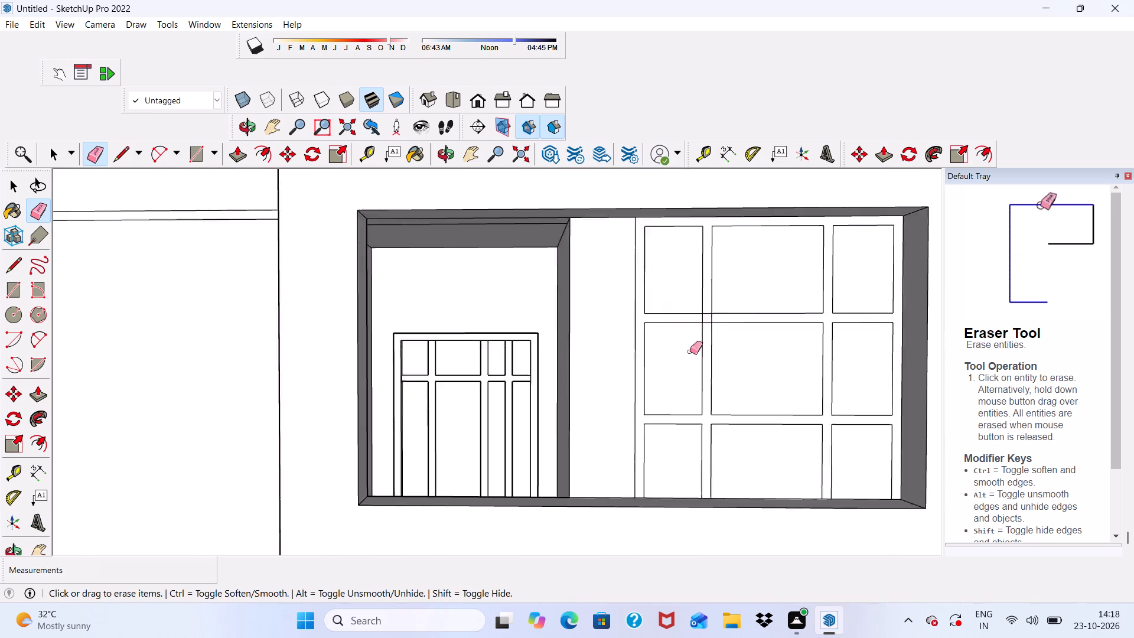
scroll(690, 351, "down", 2)
scroll(774, 329, "up", 6)
scroll(708, 347, "up", 5)
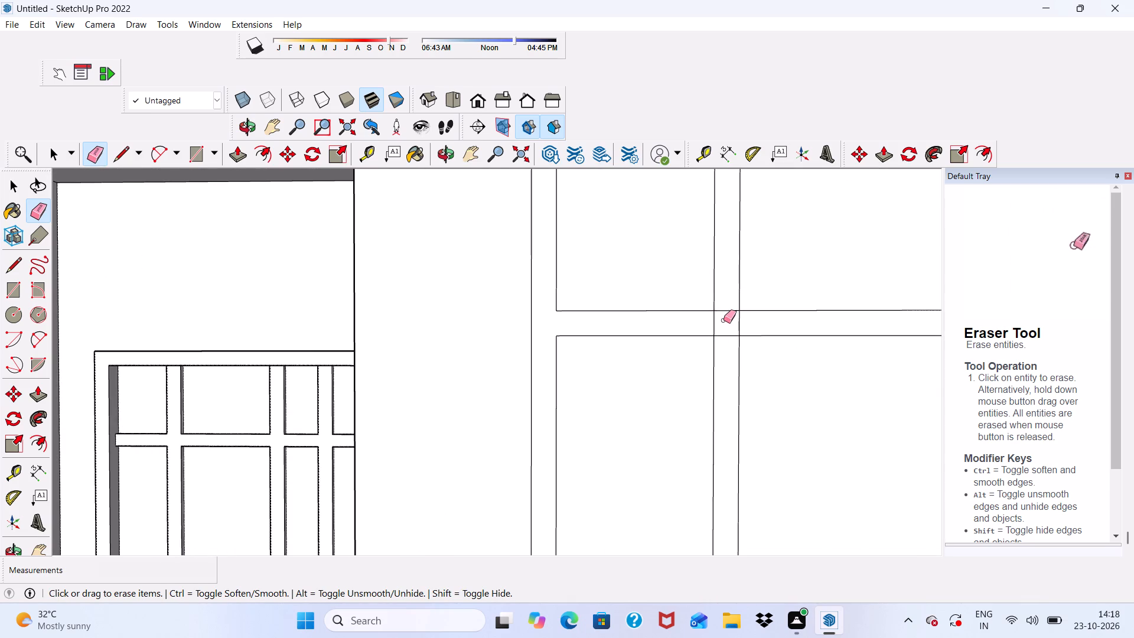
scroll(724, 320, "up", 8)
left_click(722, 301)
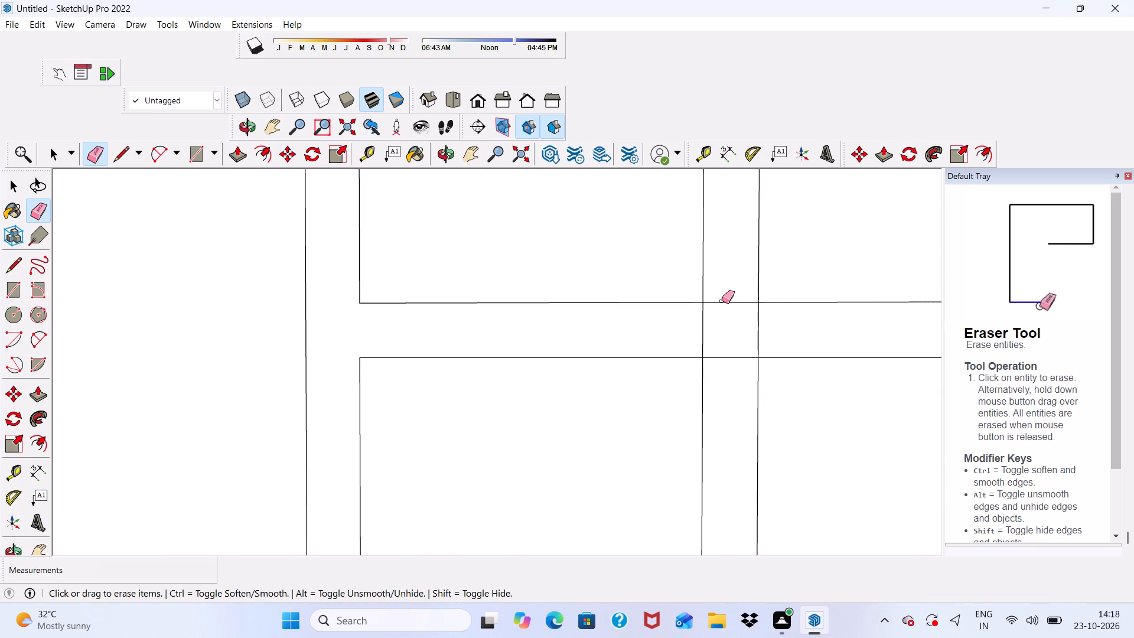
left_click(722, 301)
left_click_drag(718, 302, 719, 311)
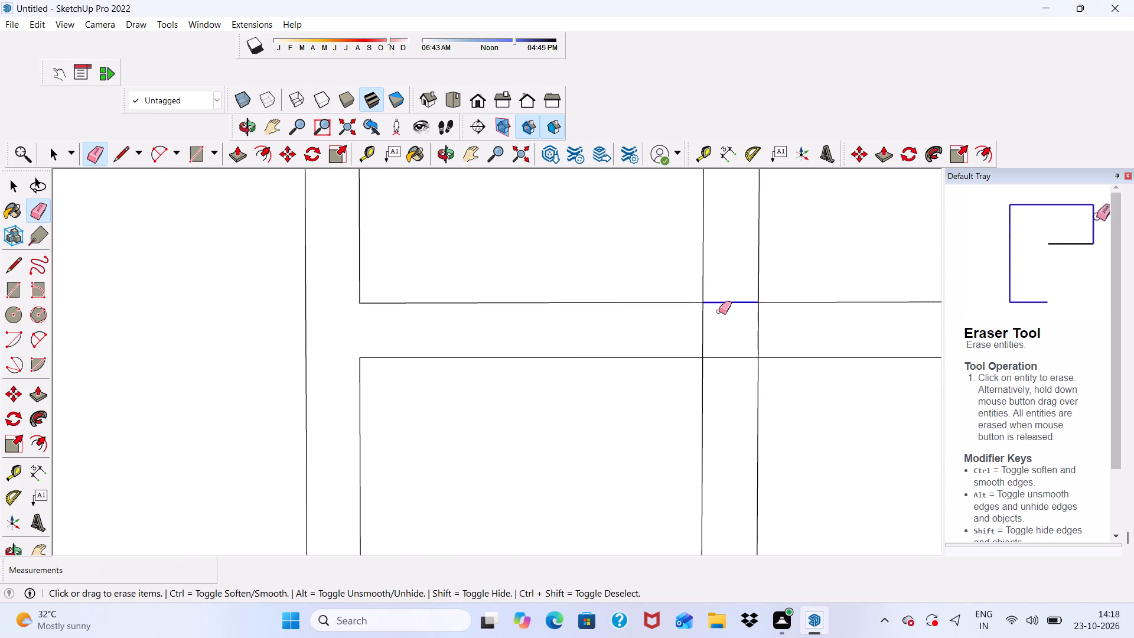
left_click_drag(719, 311, 719, 372)
left_click_drag(691, 321, 763, 329)
scroll(711, 325, "up", 3)
left_click_drag(706, 322, 675, 327)
Push/Pull the connected frame, mullion and transom face of the upper-floor window outward by 3".
key("space")
scroll(728, 310, "down", 2)
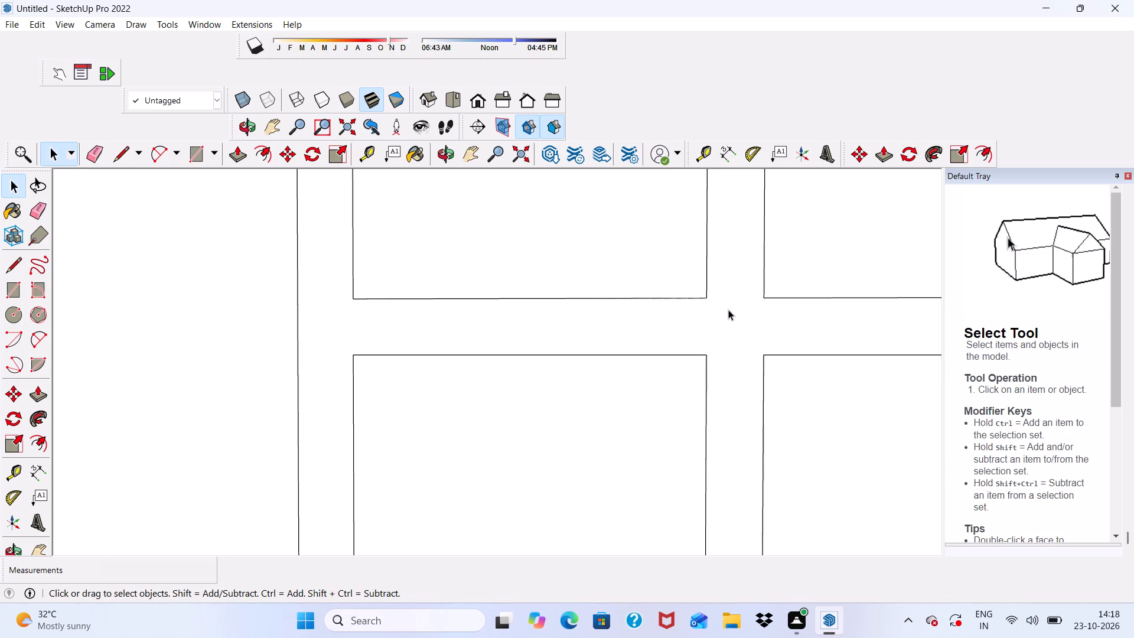
scroll(728, 310, "down", 18)
scroll(485, 311, "down", 5)
middle_click_drag(537, 341, 547, 381)
scroll(515, 331, "up", 8)
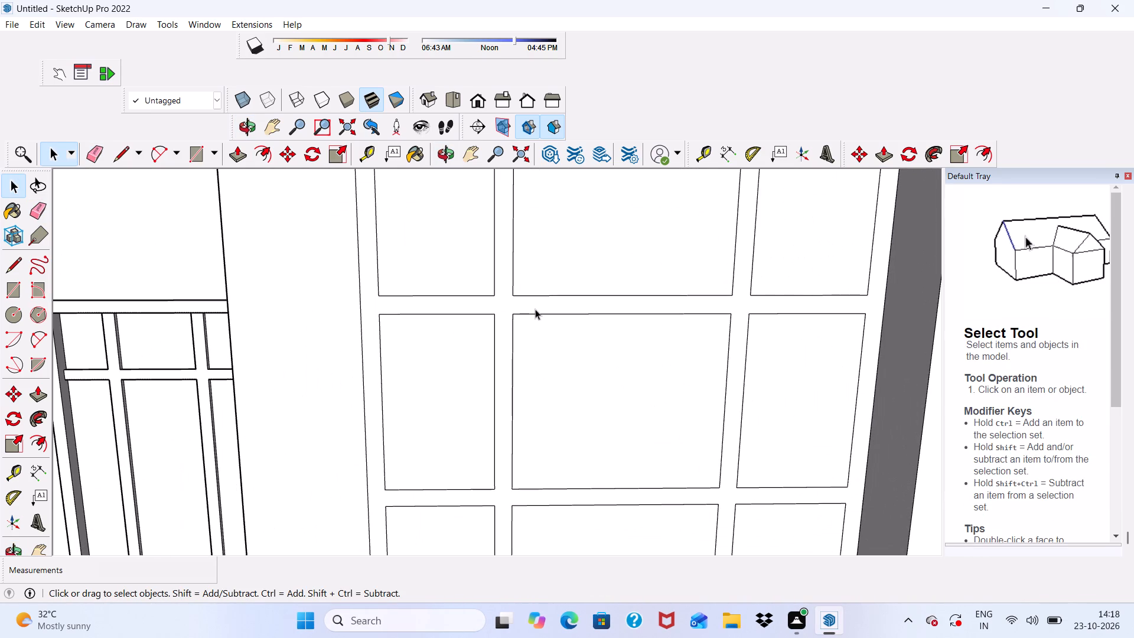
left_click(501, 299)
scroll(458, 292, "down", 10)
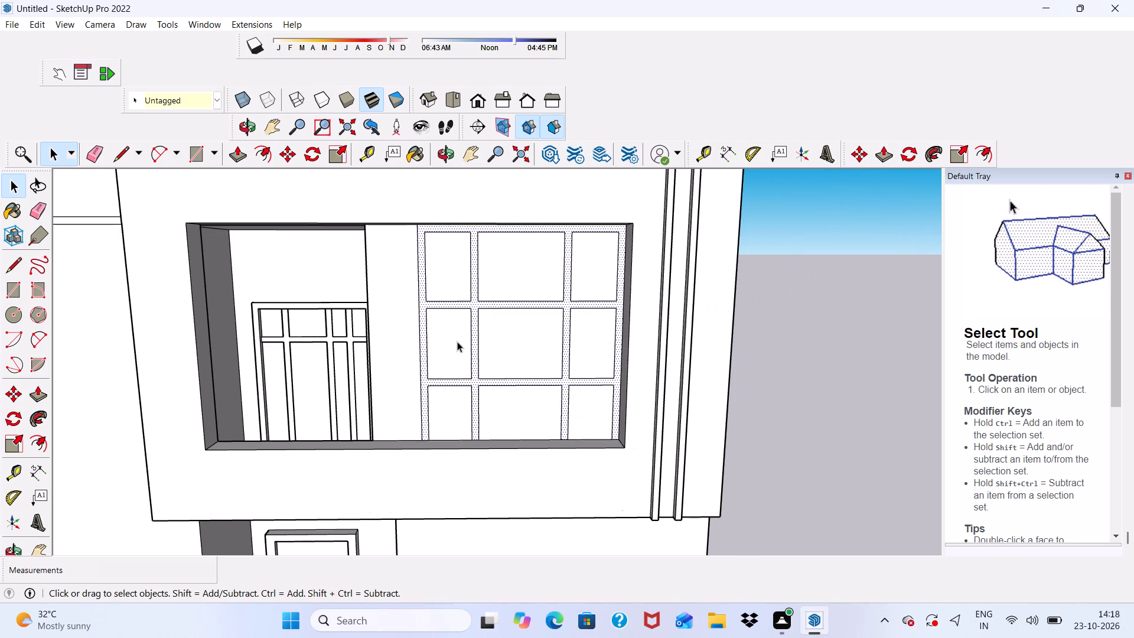
left_click(239, 151)
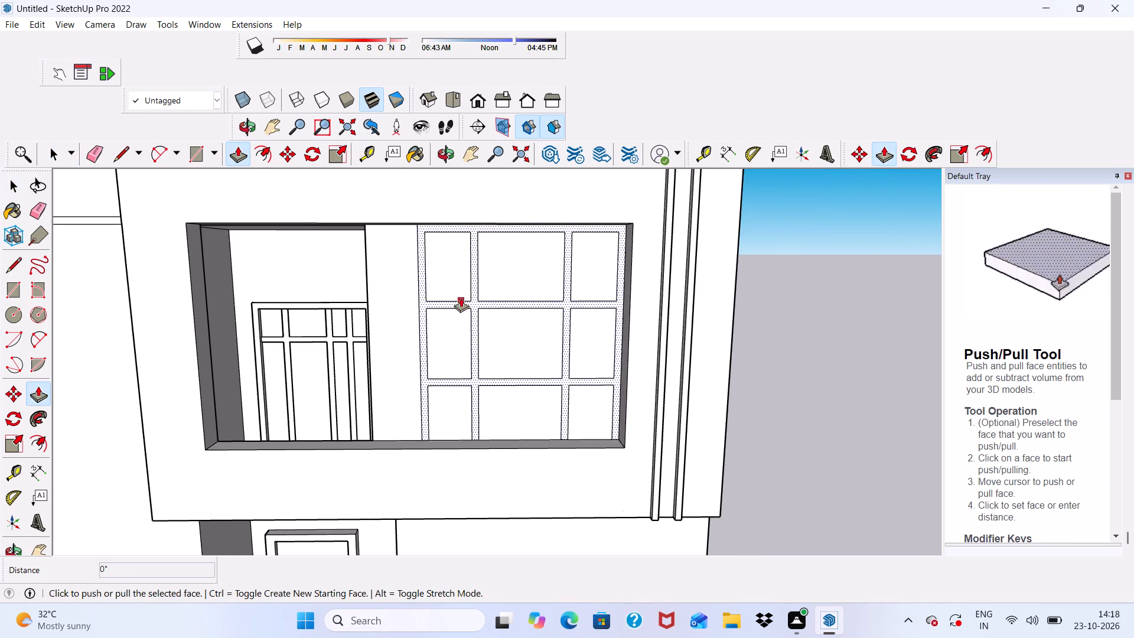
scroll(461, 298, "up", 10)
left_click(467, 291)
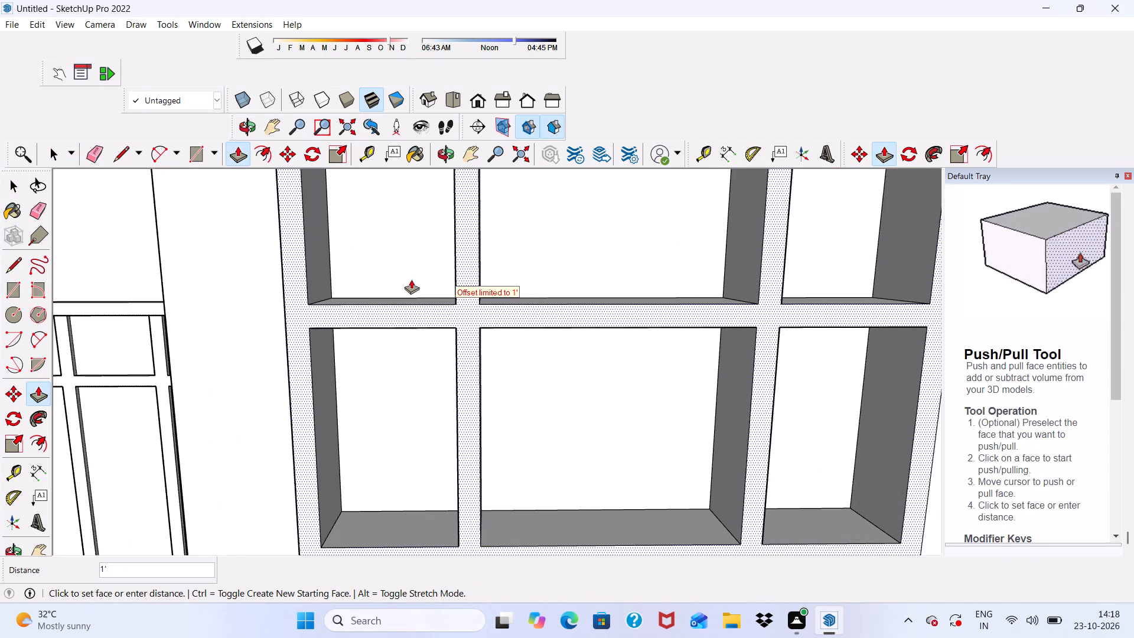
key("3")
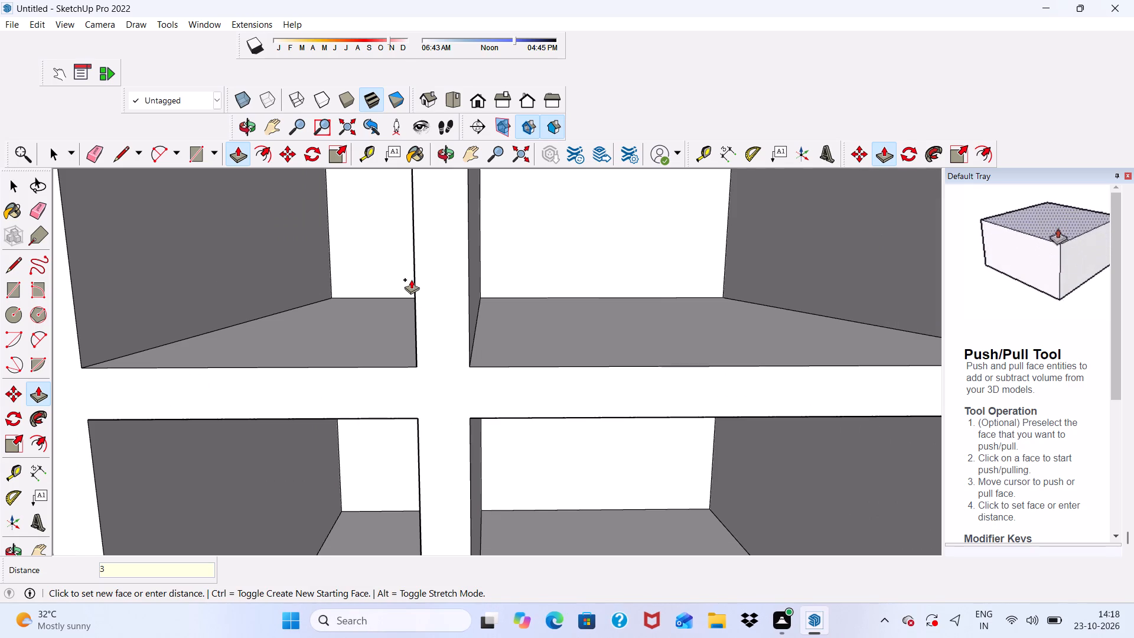
key("shift+quotedbl")
key("Return")
key("space")
Examine the extruded window grid and the adjoining wall in the upper-floor recess from several angles.
scroll(411, 279, "up", 1)
scroll(411, 279, "down", 7)
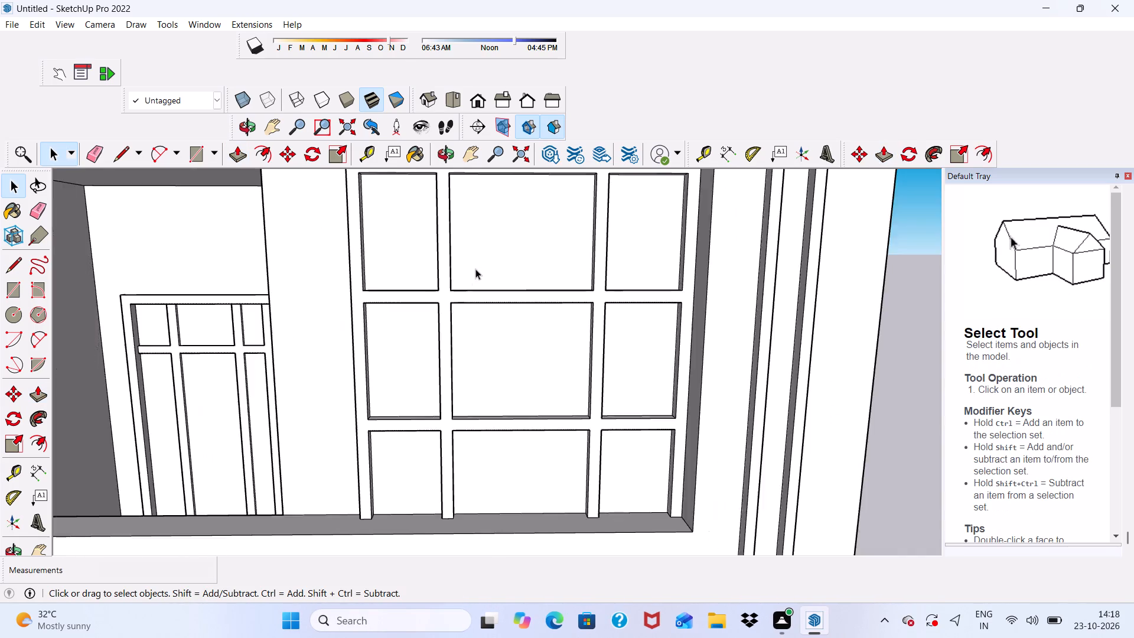
scroll(475, 269, "down", 6)
middle_click_drag(511, 341, 366, 335)
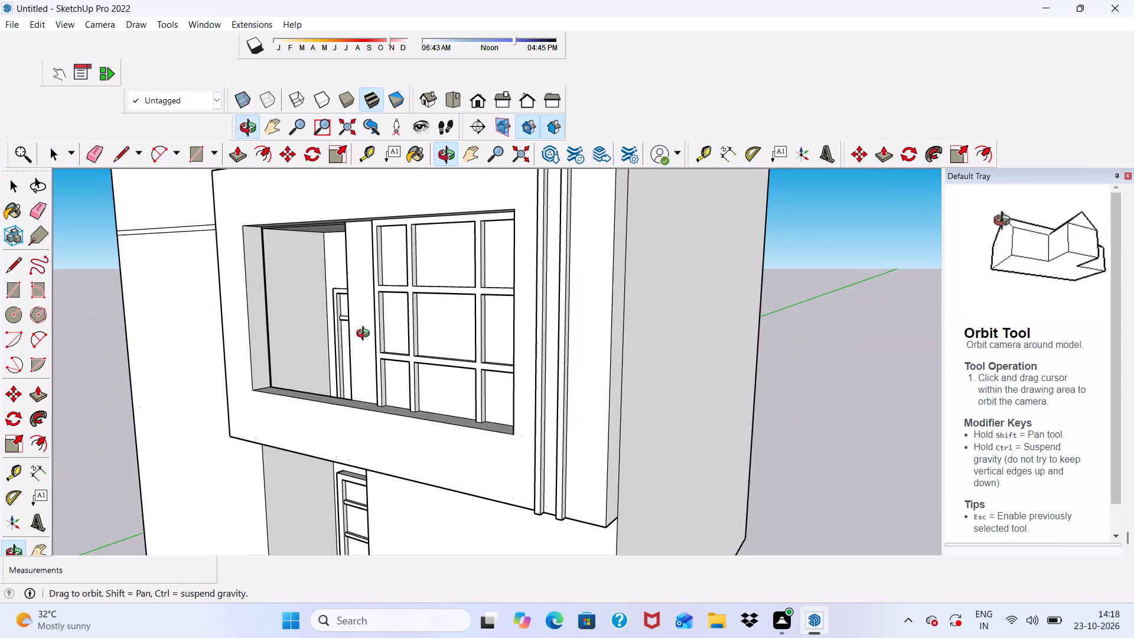
middle_click_drag(366, 335, 535, 336)
scroll(388, 278, "up", 10)
scroll(418, 300, "down", 12)
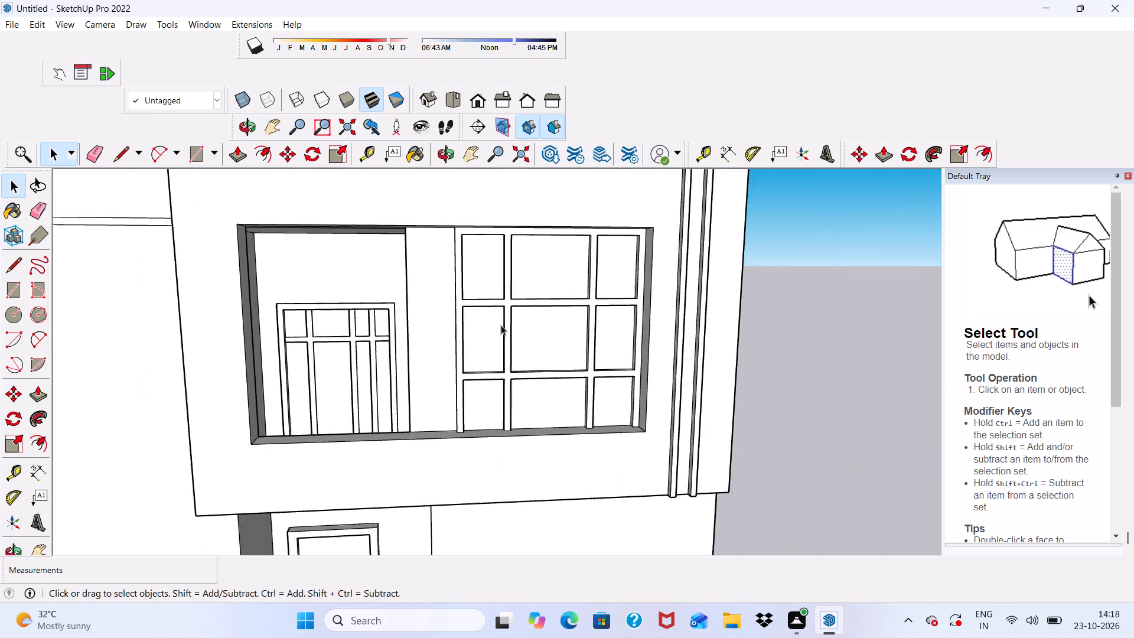
scroll(501, 325, "down", 2)
middle_click_drag(501, 345, 467, 255)
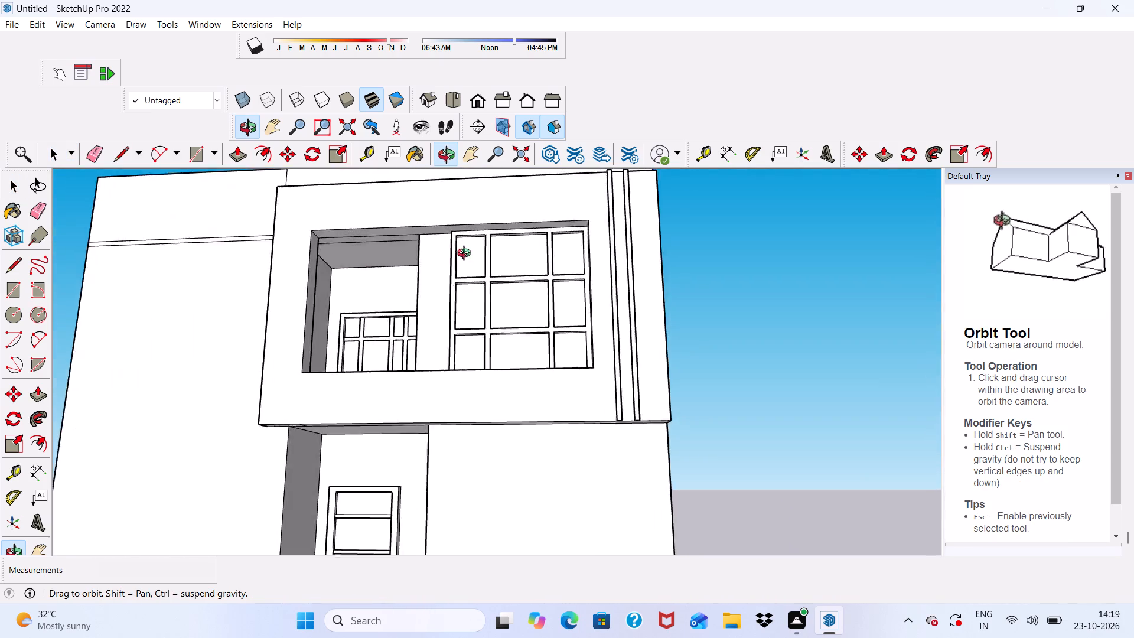
middle_click_drag(467, 255, 533, 307)
scroll(462, 329, "up", 8)
left_click(460, 304)
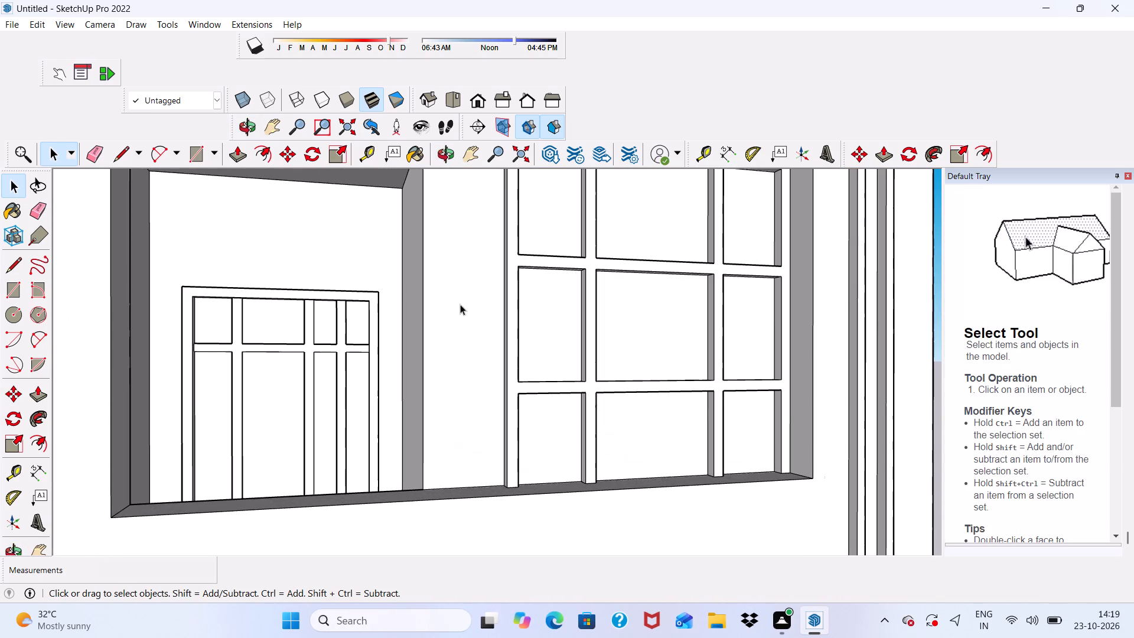
scroll(460, 304, "down", 9)
key("space")
left_click(813, 285)
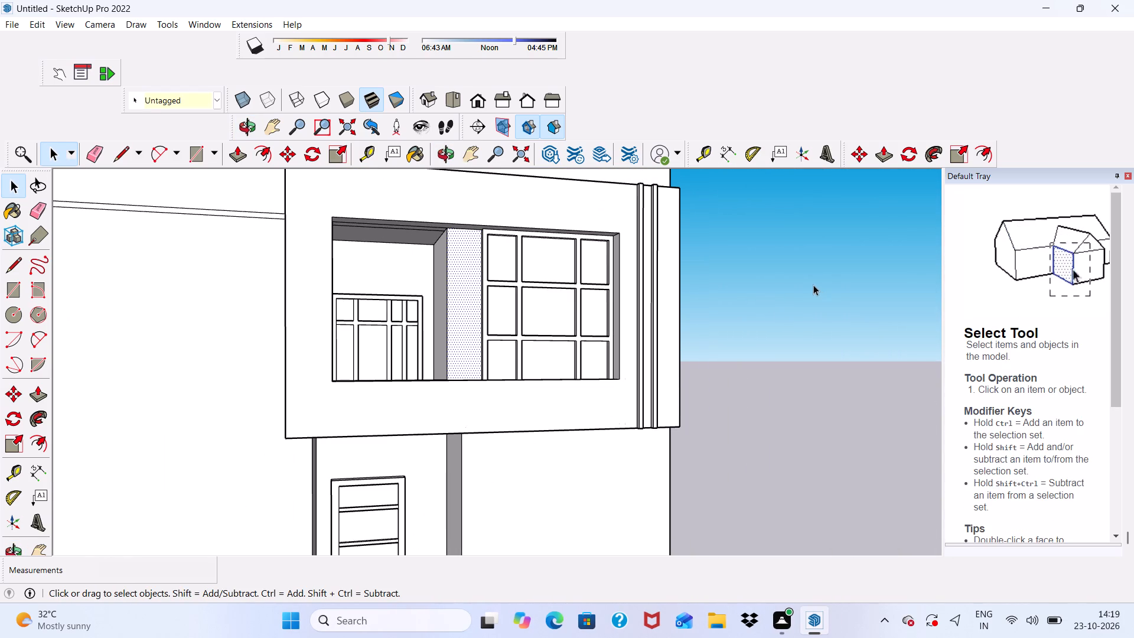
scroll(555, 312, "down", 1)
scroll(552, 313, "up", 1)
scroll(501, 229, "up", 4)
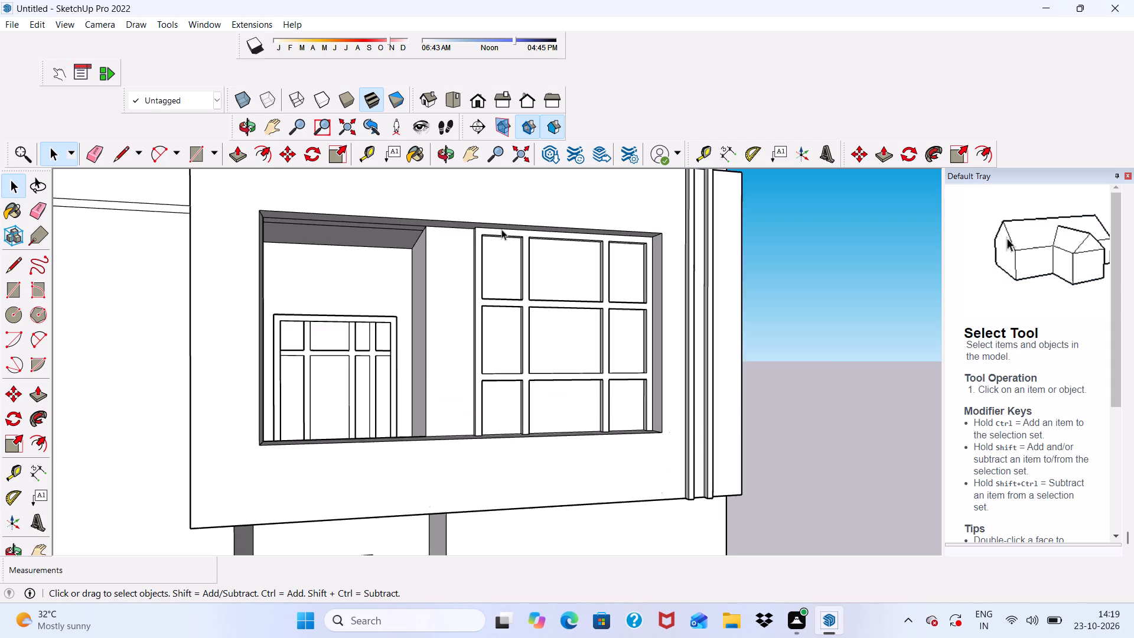
scroll(501, 229, "up", 2)
scroll(473, 234, "down", 6)
scroll(428, 287, "down", 2)
middle_click_drag(428, 287, 429, 323)
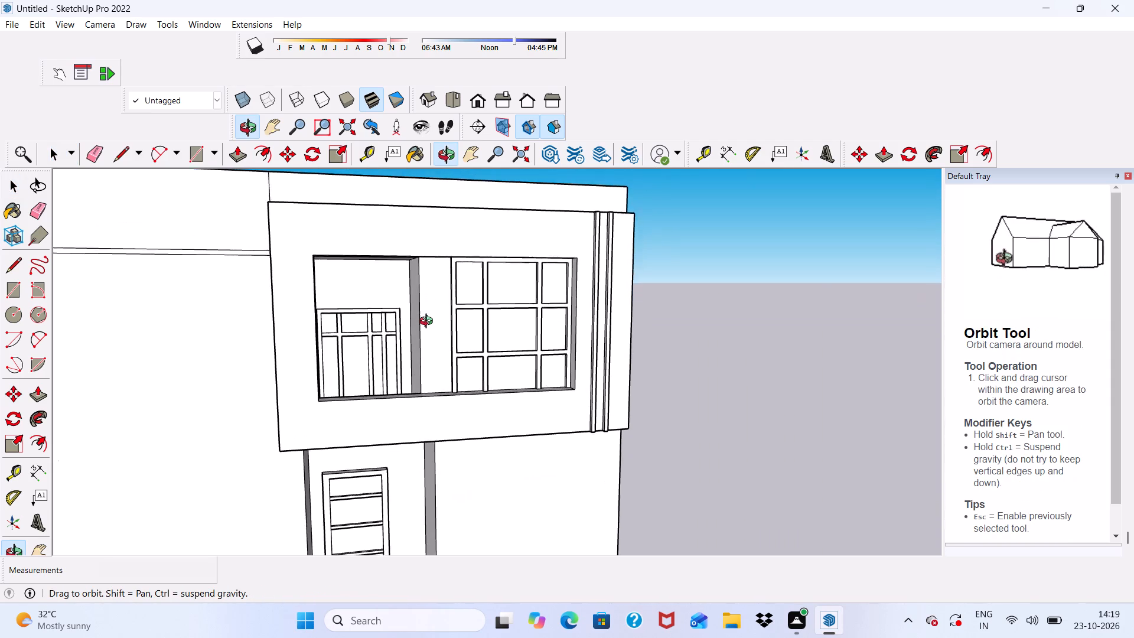
middle_click_drag(429, 323, 429, 336)
scroll(426, 330, "up", 1)
scroll(417, 298, "down", 5)
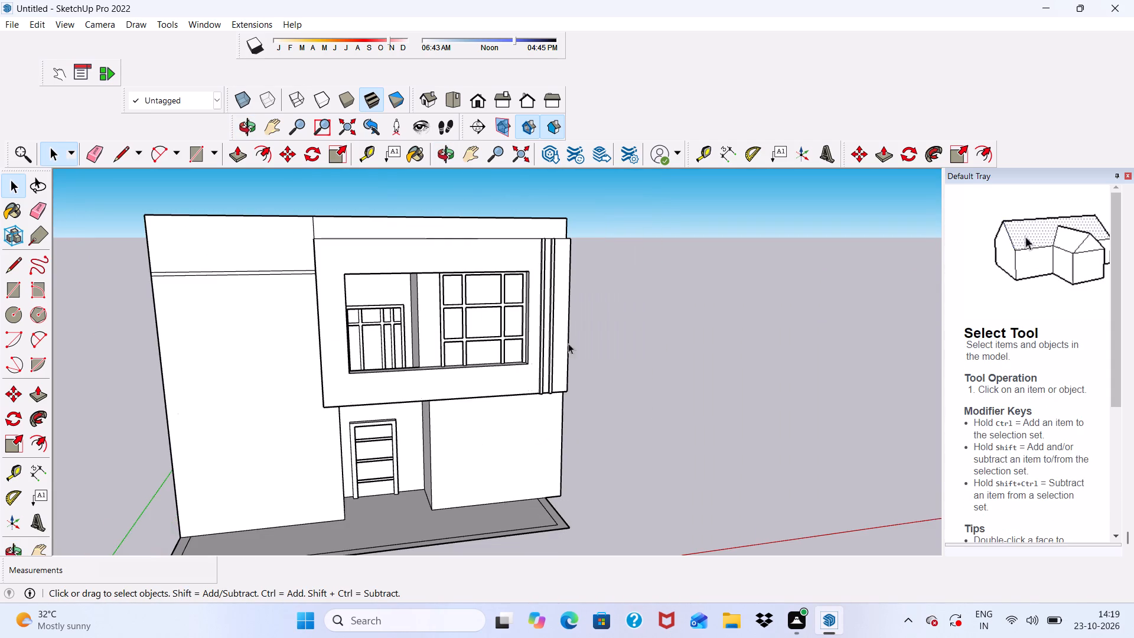
Examine the house's front facade, including the upper-floor recess and the ground-floor entrance, from different angles.
middle_click_drag(665, 341, 745, 269)
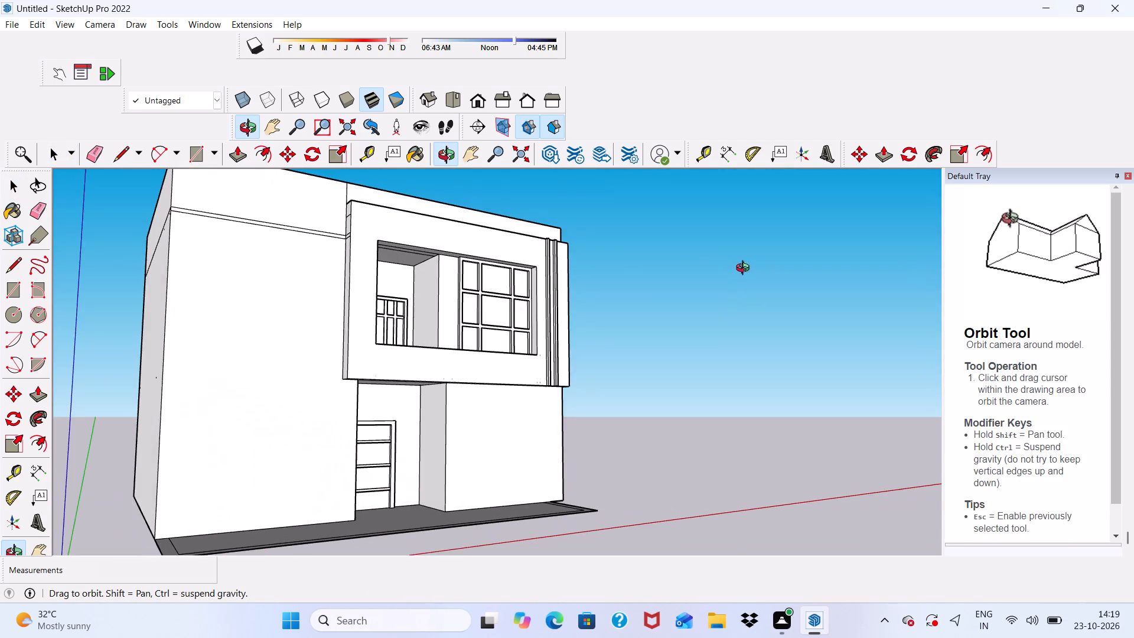
middle_click_drag(745, 269, 747, 271)
scroll(389, 321, "up", 4)
scroll(475, 281, "down", 6)
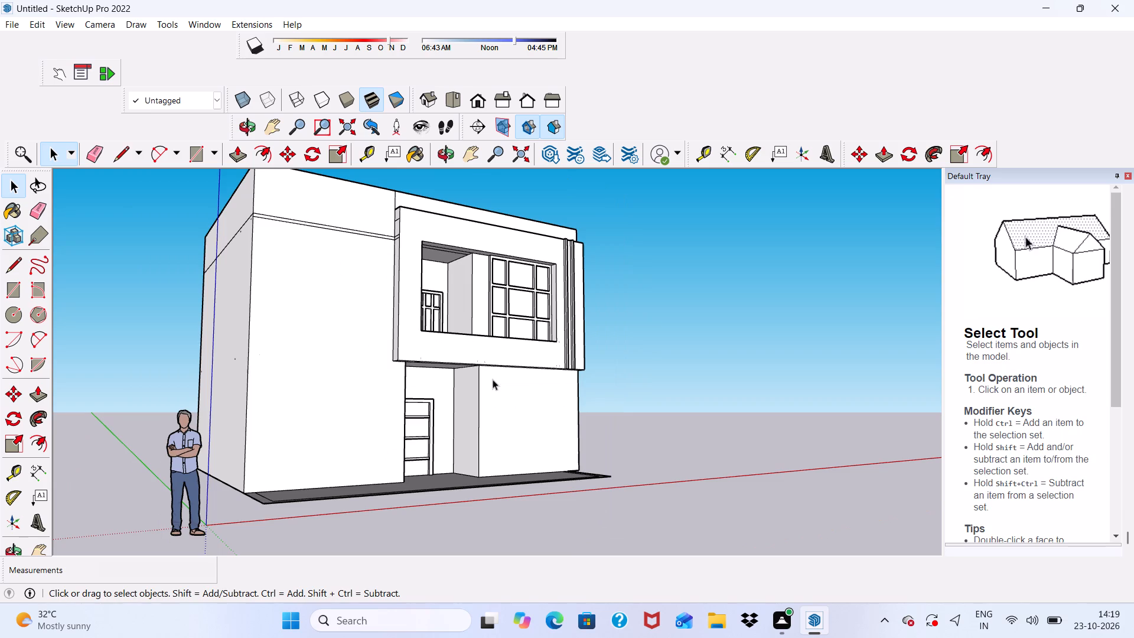
middle_click_drag(493, 381, 370, 408)
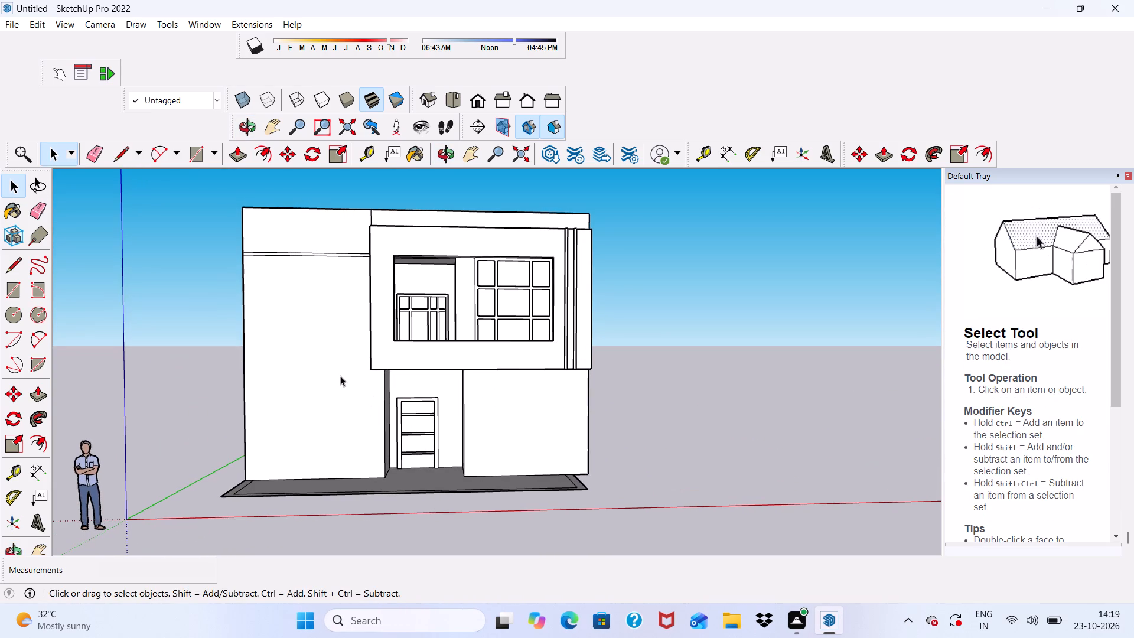
scroll(373, 398, "up", 8)
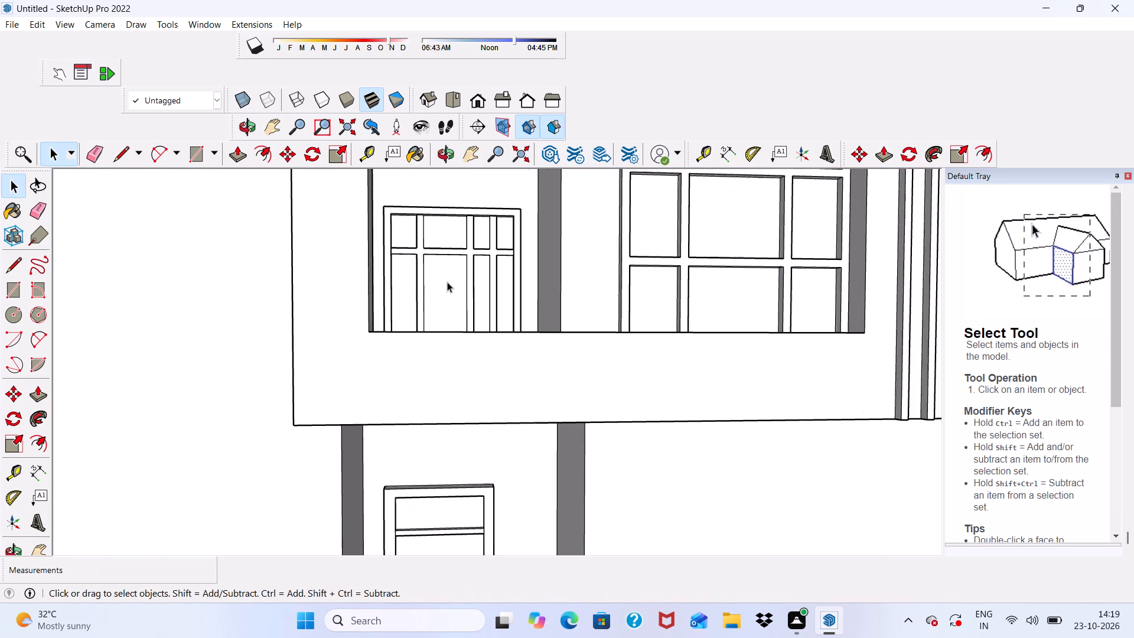
scroll(447, 282, "up", 3)
middle_click_drag(454, 274, 434, 222)
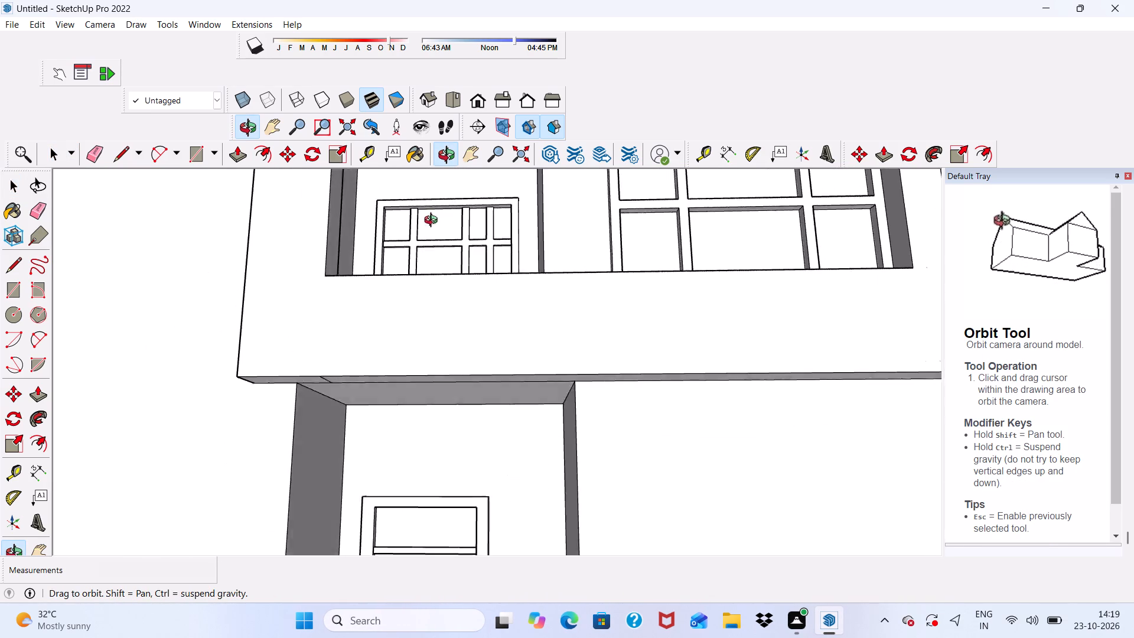
middle_click_drag(434, 222, 465, 254)
scroll(464, 247, "down", 6)
middle_click_drag(464, 250, 546, 279)
scroll(549, 294, "up", 5)
scroll(545, 252, "down", 6)
middle_click_drag(591, 369, 591, 369)
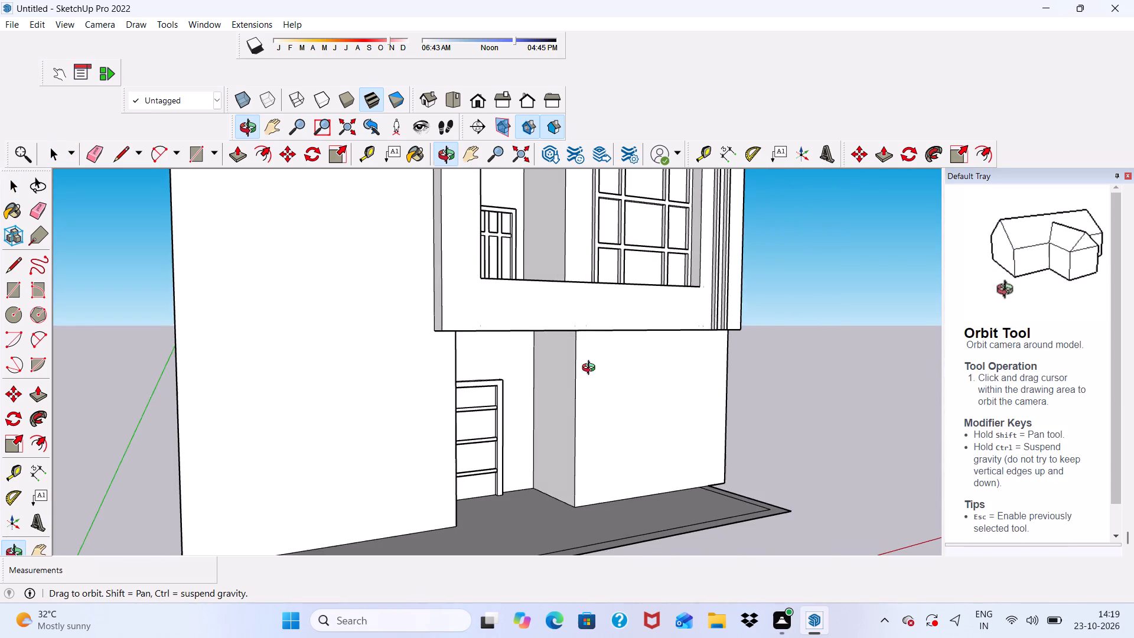
Push/Pull the side wall of the ground-floor entrance recess towards the door by 7 1/8".
middle_click_drag(591, 369, 563, 379)
scroll(558, 379, "up", 7)
left_click(553, 377)
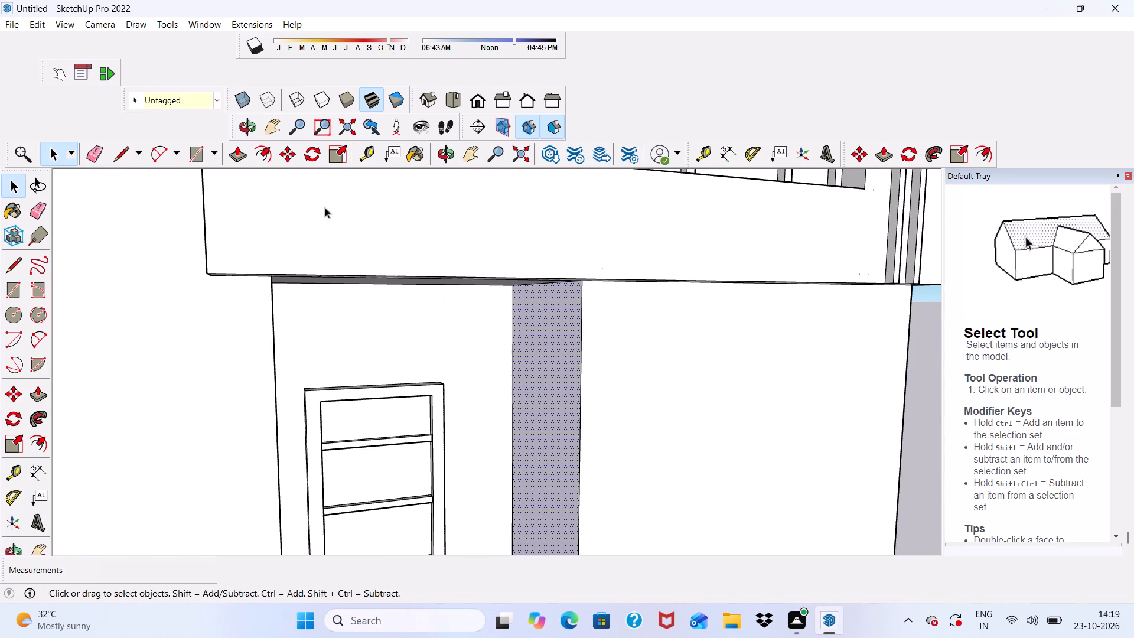
left_click(239, 160)
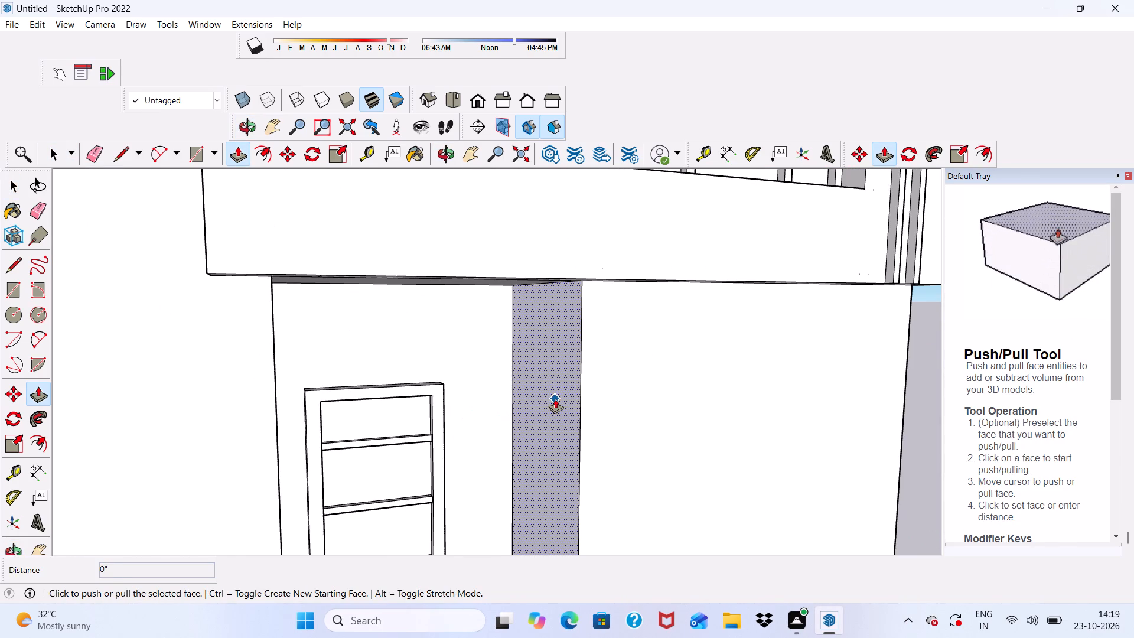
left_click(555, 399)
left_click(535, 393)
scroll(453, 359, "down", 10)
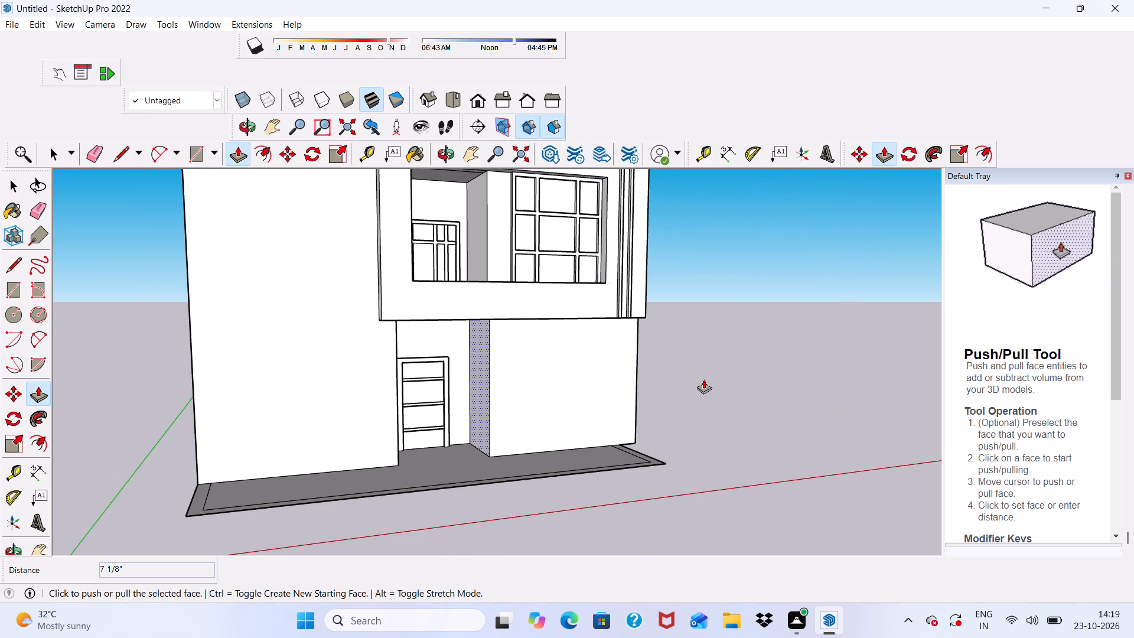
key("space")
left_click(759, 346)
Erase the two horizontal lines across the plain front wall beside the projecting upper-floor frame.
scroll(727, 343, "down", 5)
middle_click_drag(718, 356, 523, 337)
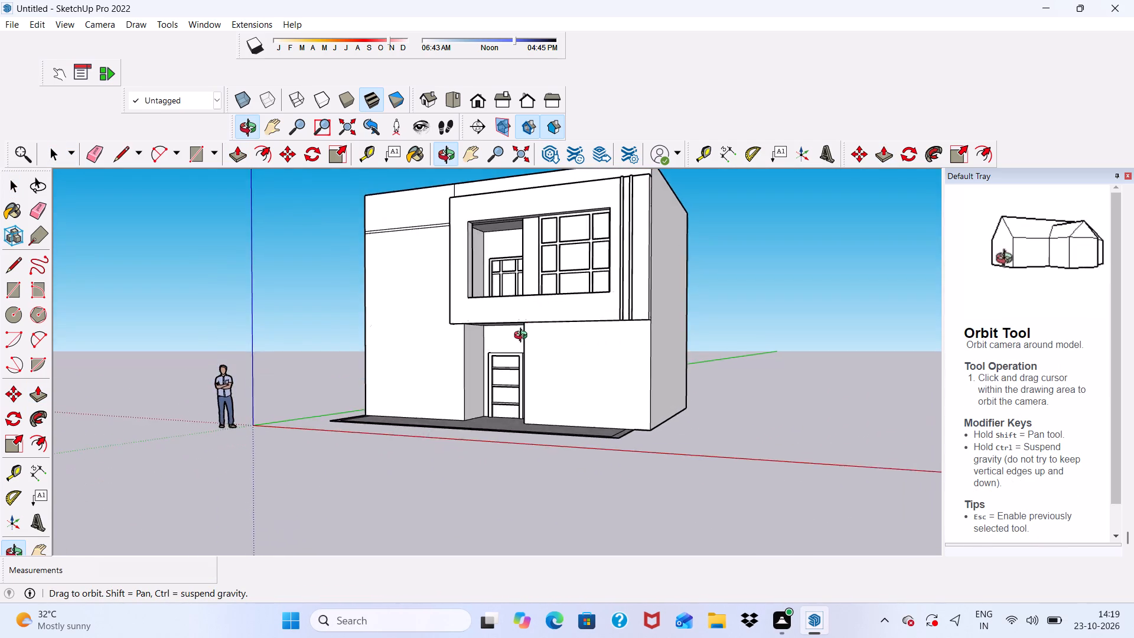
middle_click_drag(523, 337, 688, 436)
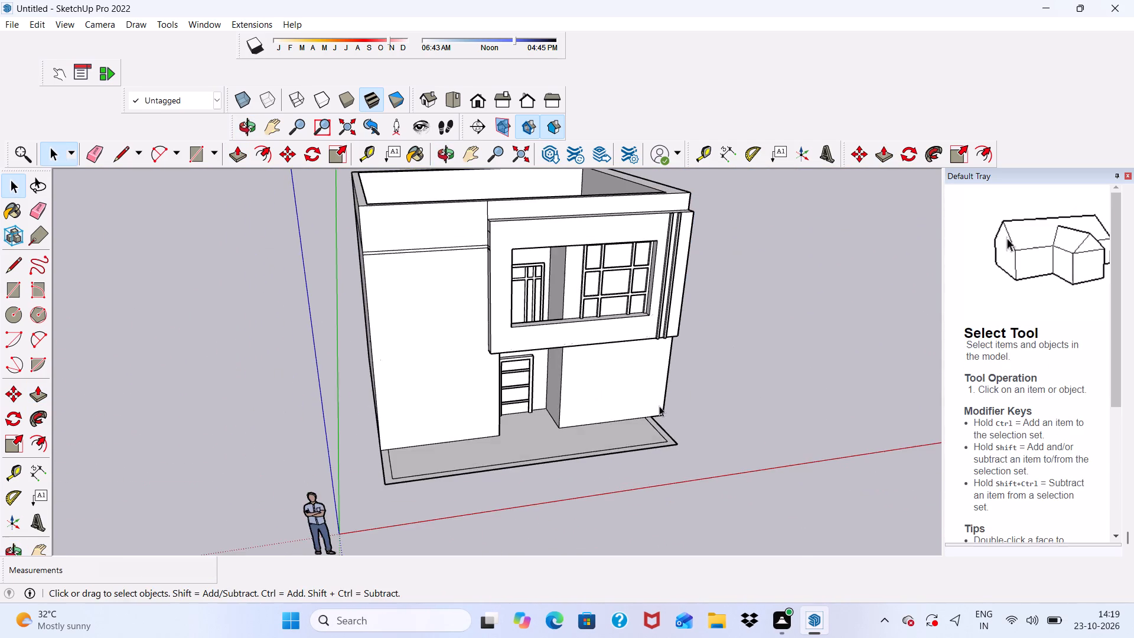
scroll(612, 356, "up", 6)
scroll(585, 307, "down", 6)
middle_click_drag(585, 359, 554, 207)
scroll(553, 210, "up", 5)
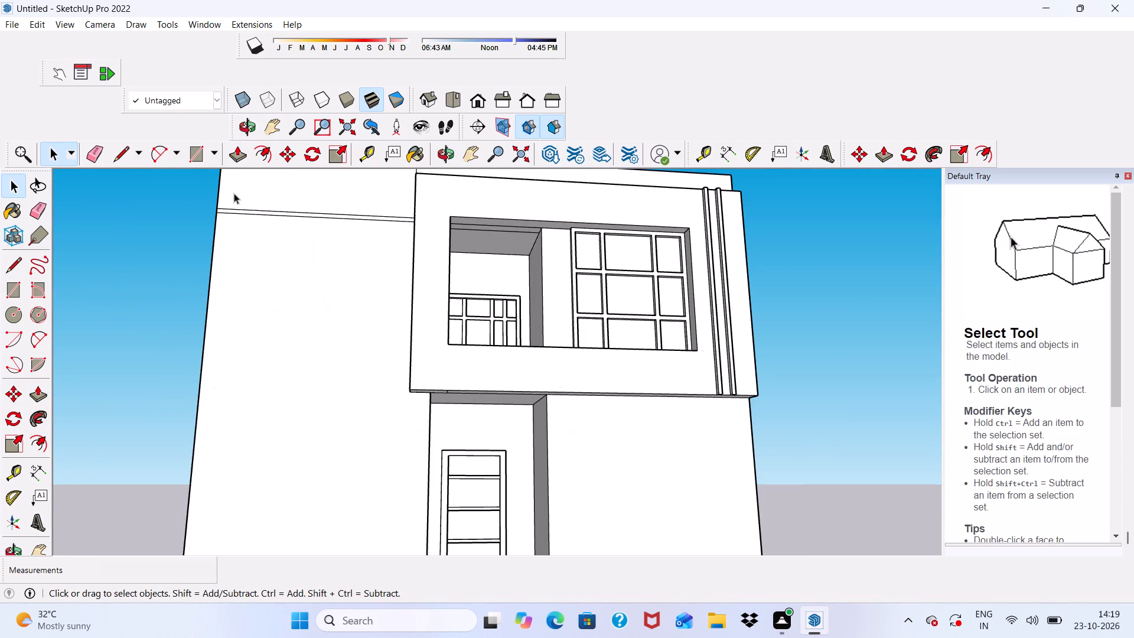
left_click(99, 145)
left_click_drag(233, 197, 246, 218)
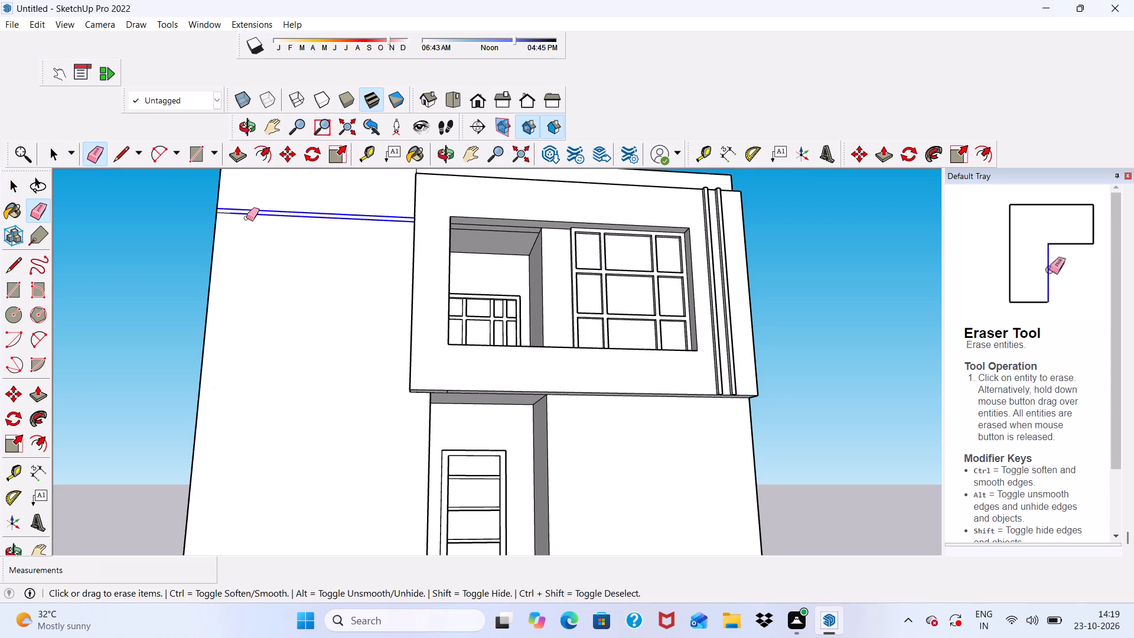
left_click_drag(246, 218, 247, 219)
scroll(208, 216, "up", 6)
scroll(232, 201, "down", 1)
scroll(243, 198, "up", 4)
left_click_drag(236, 203, 236, 225)
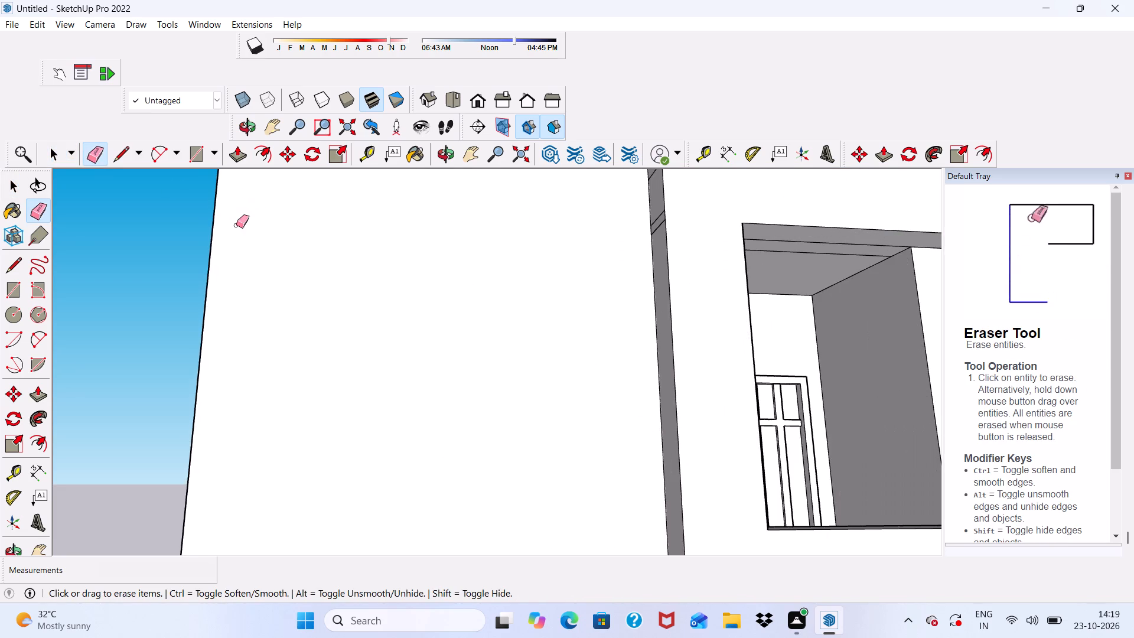
scroll(236, 224, "down", 5)
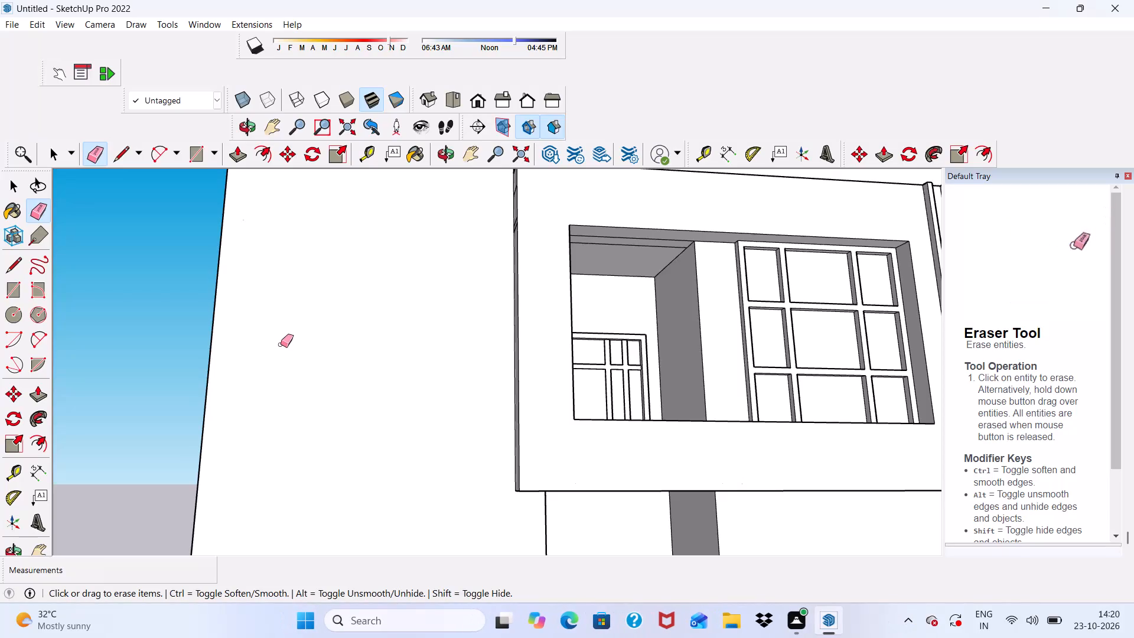
scroll(294, 292, "down", 3)
scroll(346, 311, "down", 6)
key("space")
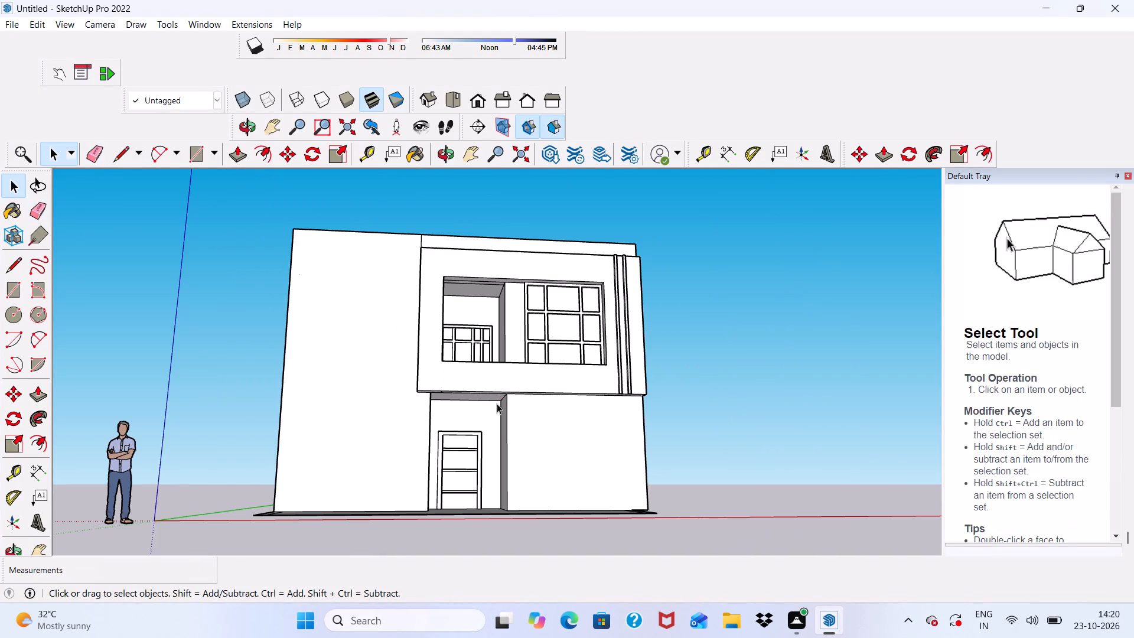
Erase the upper leftover lines crossing the narrow left side face of the projecting upper-floor frame.
scroll(487, 353, "up", 6)
scroll(481, 336, "down", 3)
middle_click_drag(481, 336, 405, 383)
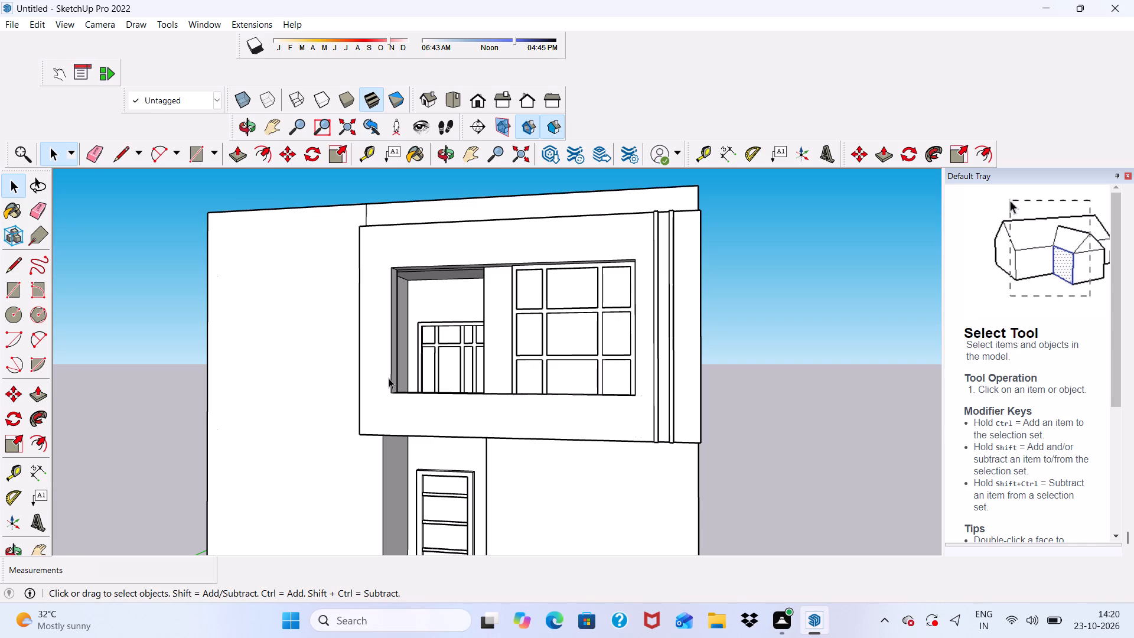
scroll(313, 307, "up", 4)
scroll(313, 307, "down", 4)
middle_click_drag(320, 328, 321, 328)
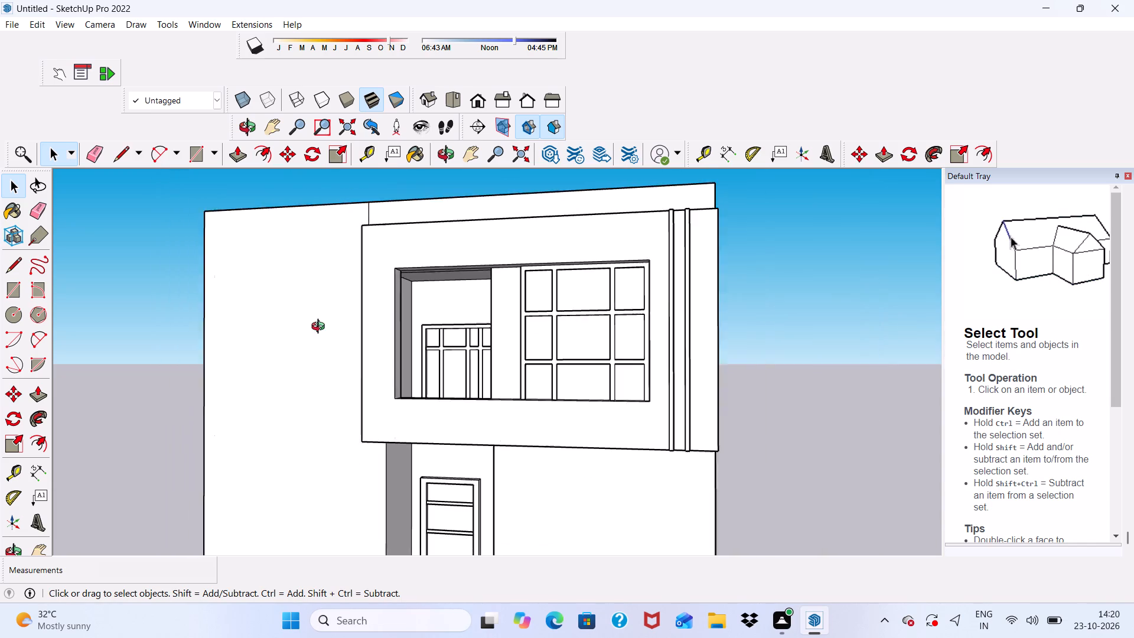
middle_click_drag(321, 328, 478, 351)
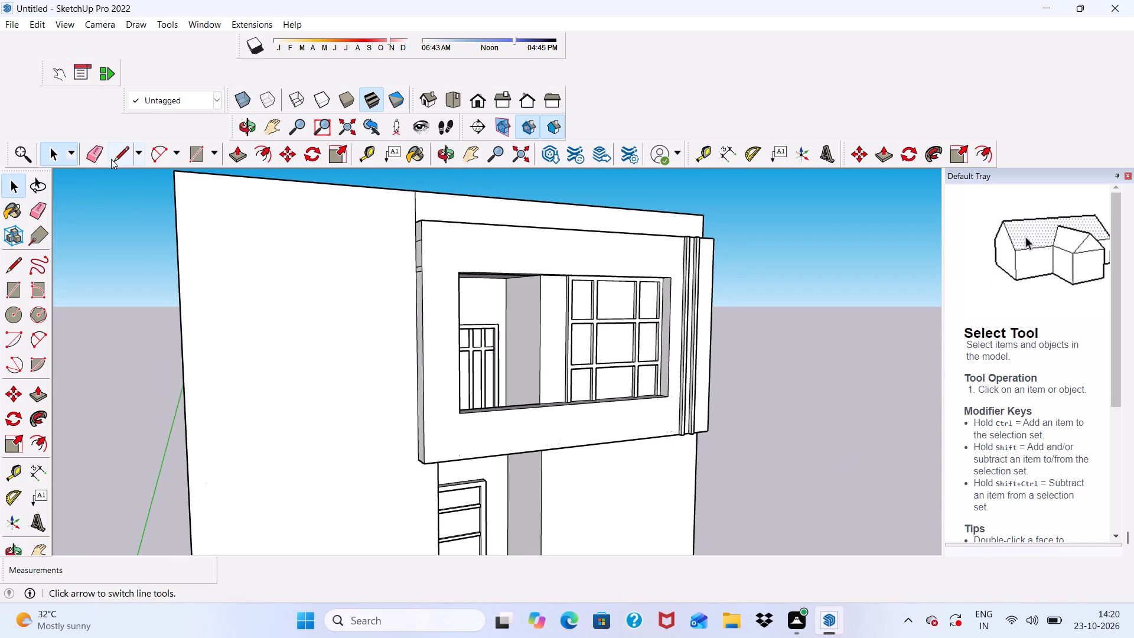
left_click(92, 154)
scroll(411, 271, "up", 15)
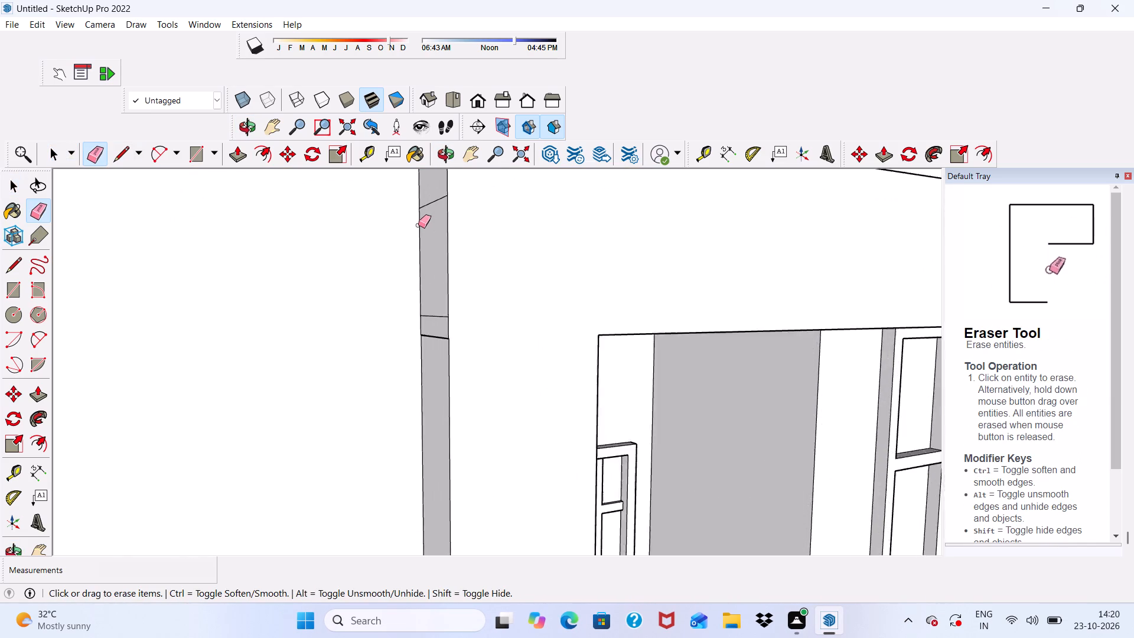
scroll(418, 225, "up", 1)
left_click_drag(426, 197, 431, 217)
left_click_drag(441, 313, 447, 363)
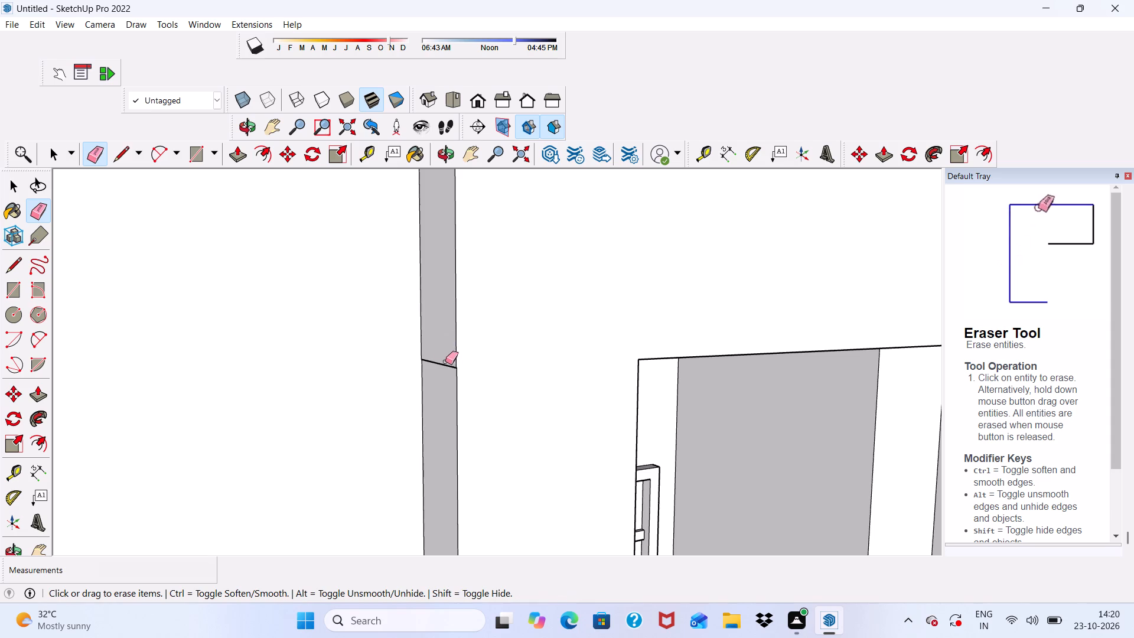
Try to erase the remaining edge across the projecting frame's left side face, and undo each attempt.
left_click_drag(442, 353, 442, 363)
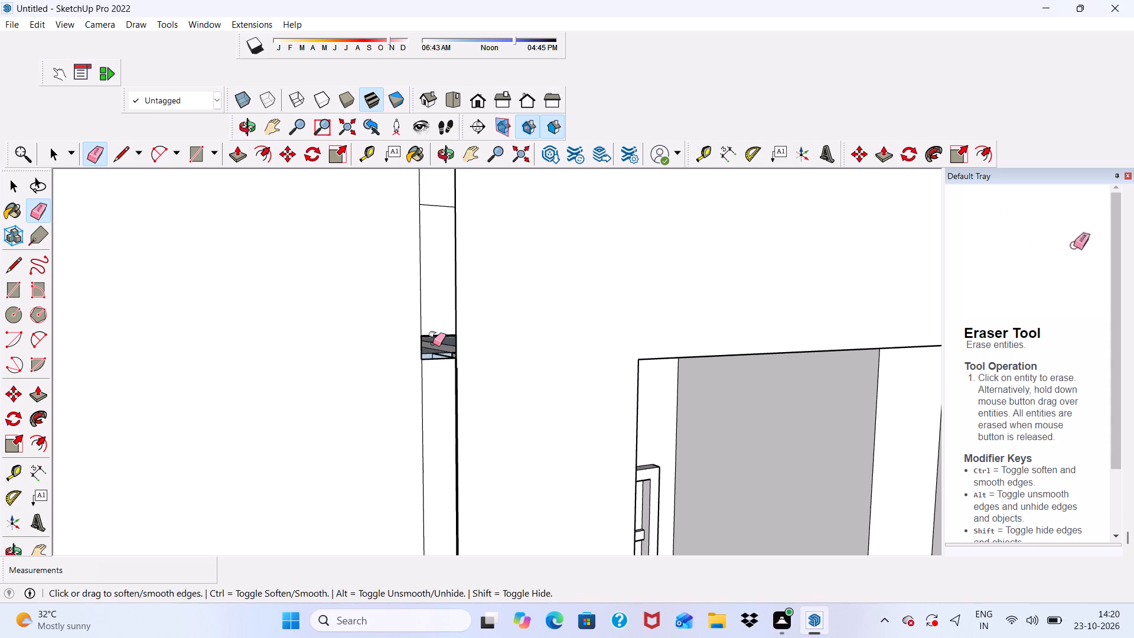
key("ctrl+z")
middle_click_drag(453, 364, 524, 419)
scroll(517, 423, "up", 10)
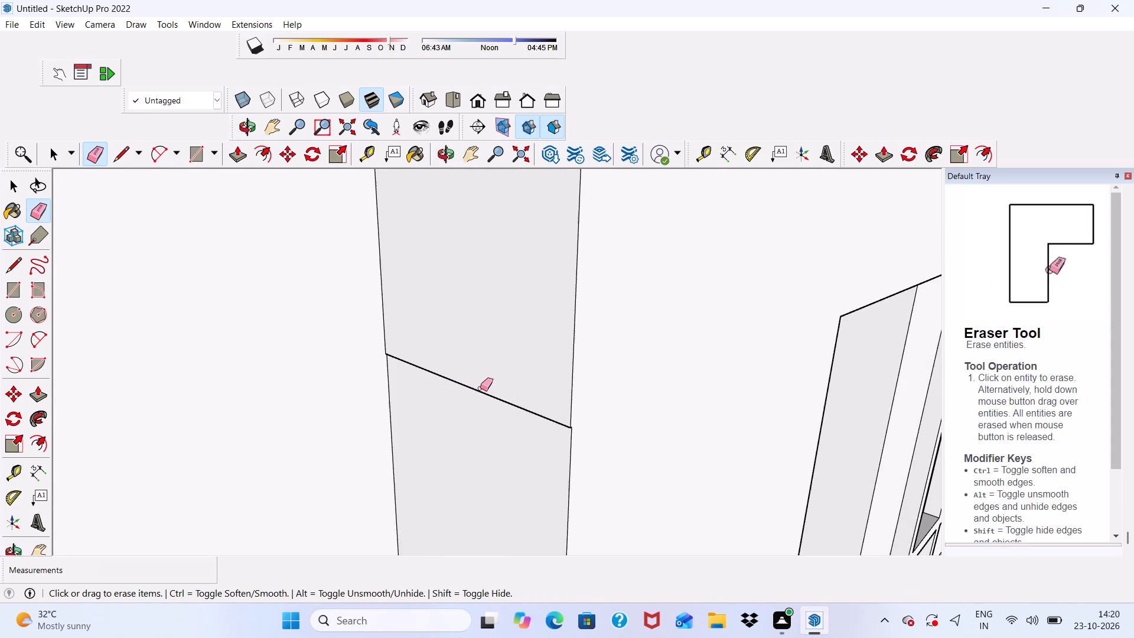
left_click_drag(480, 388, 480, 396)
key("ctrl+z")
Push/Pull the lower part of the projecting frame's left side face by about 1/16", flush with the upper part.
scroll(509, 339, "up", 5)
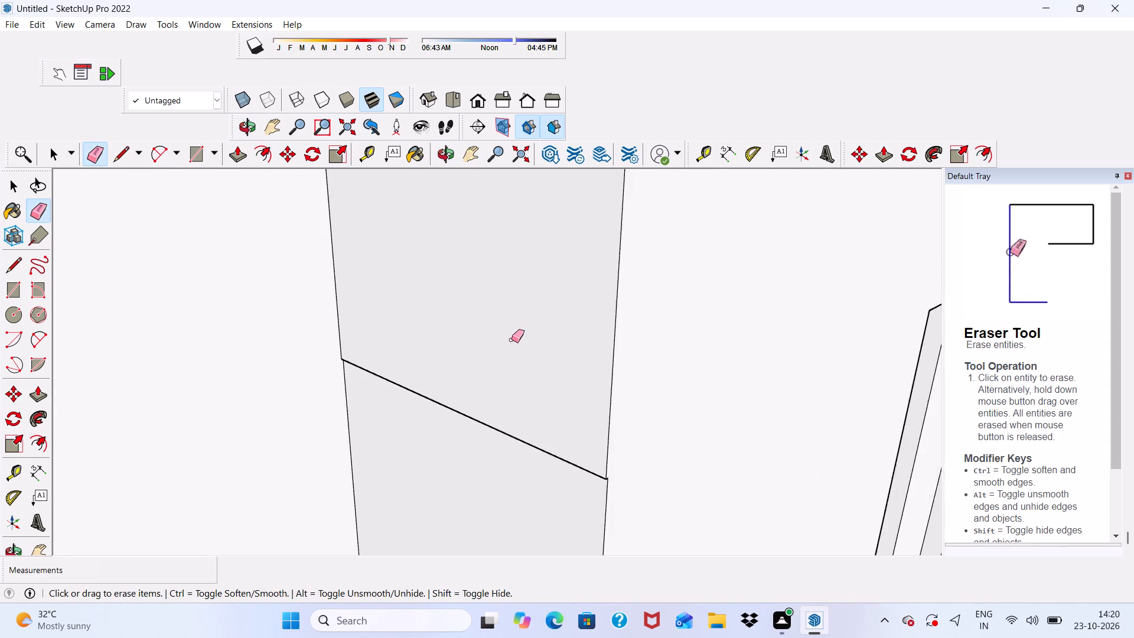
scroll(511, 340, "up", 12)
key("space")
middle_click_drag(418, 443, 478, 177)
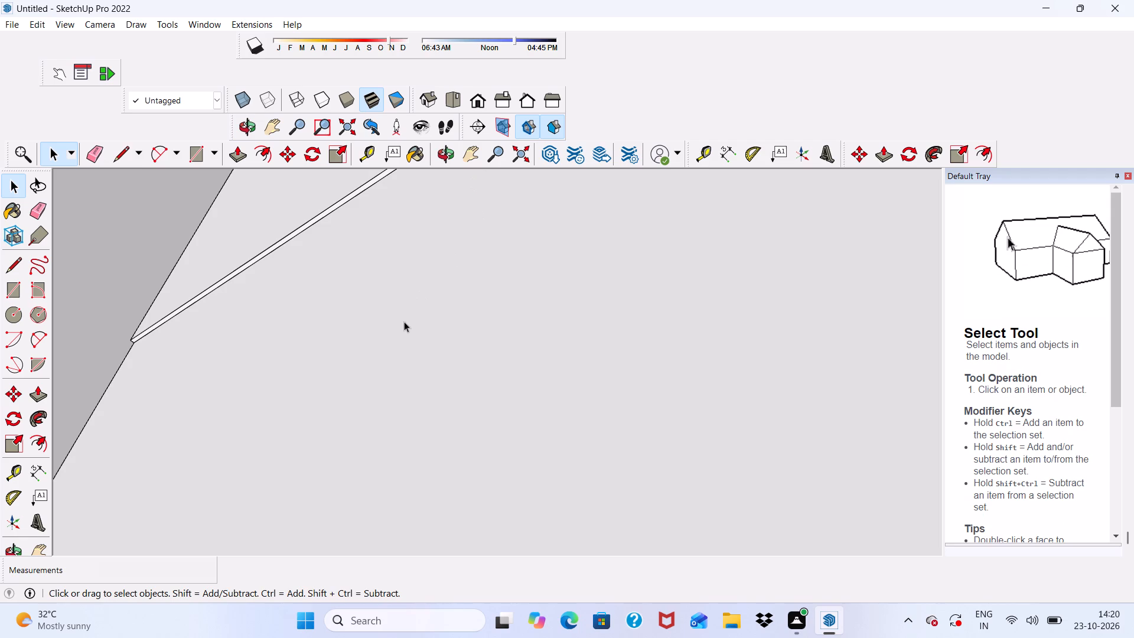
left_click(403, 327)
left_click(236, 157)
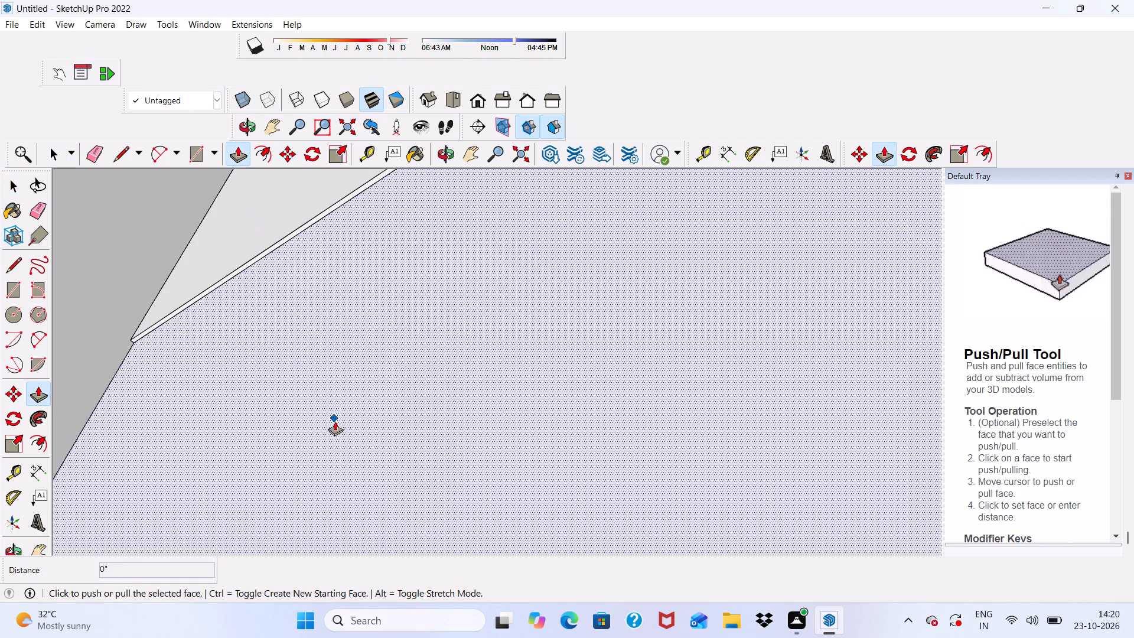
left_click(335, 421)
scroll(295, 333, "down", 3)
middle_click_drag(295, 335, 363, 549)
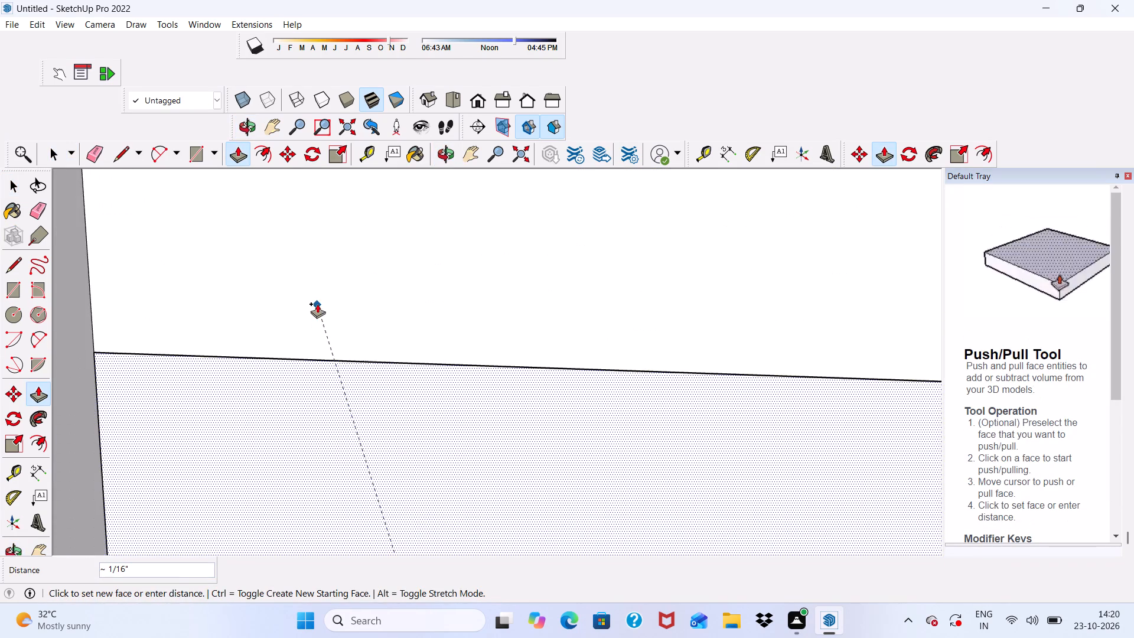
left_click(317, 304)
Erase the seam between the upper and lower parts of the projecting frame's left side face.
scroll(288, 254, "down", 4)
left_click(95, 150)
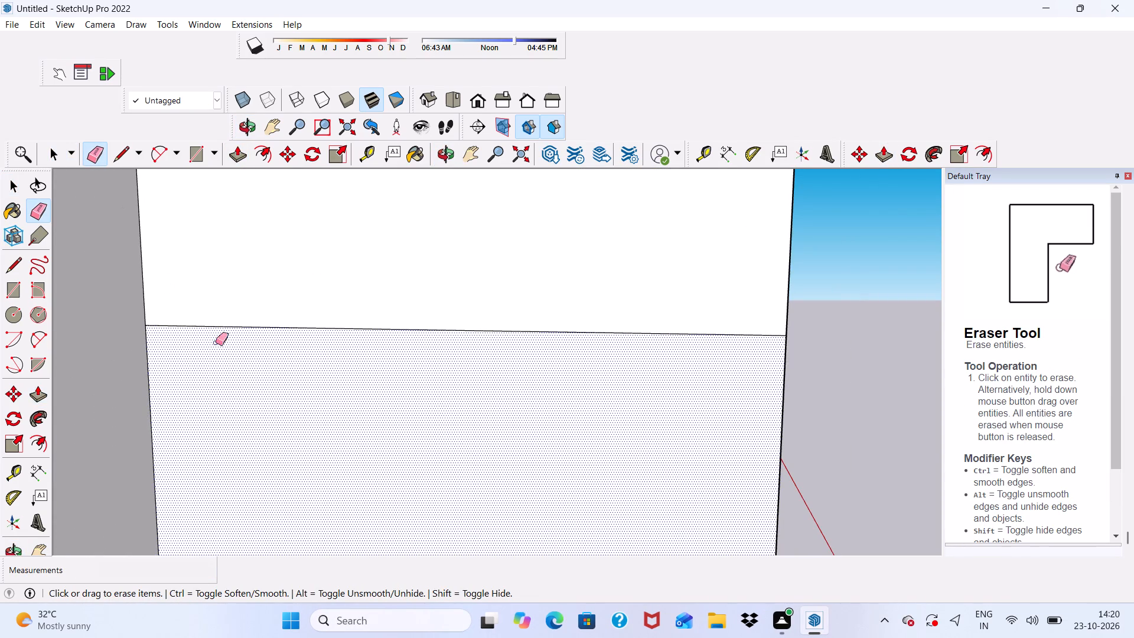
left_click_drag(236, 315, 250, 353)
Erase the two leftover lines running along the ceiling of the upper-floor recess.
scroll(190, 292, "down", 20)
scroll(190, 292, "down", 1)
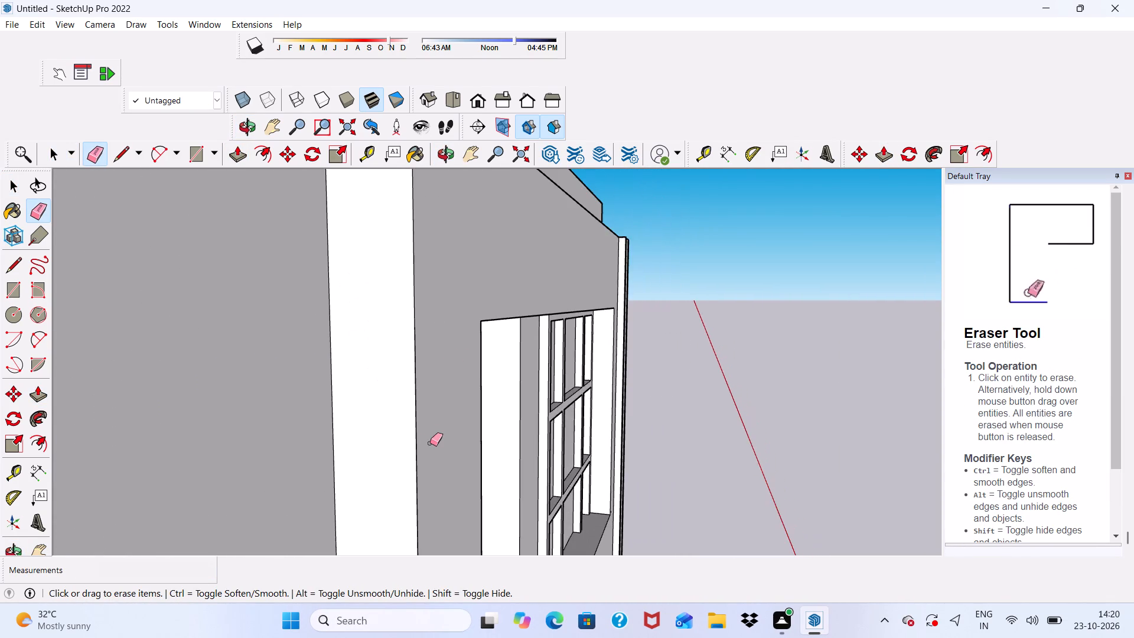
middle_click_drag(430, 443, 343, 349)
scroll(340, 351, "up", 1)
scroll(338, 350, "down", 14)
middle_click_drag(459, 435, 431, 350)
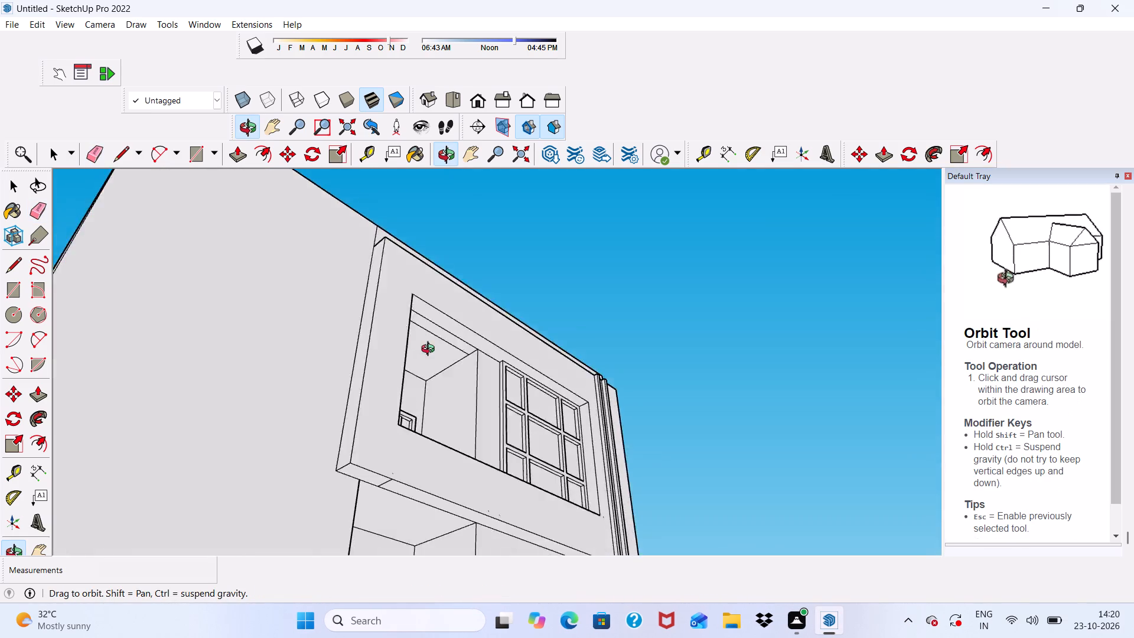
middle_click_drag(431, 350, 318, 356)
scroll(416, 338, "up", 12)
left_click_drag(406, 357, 406, 360)
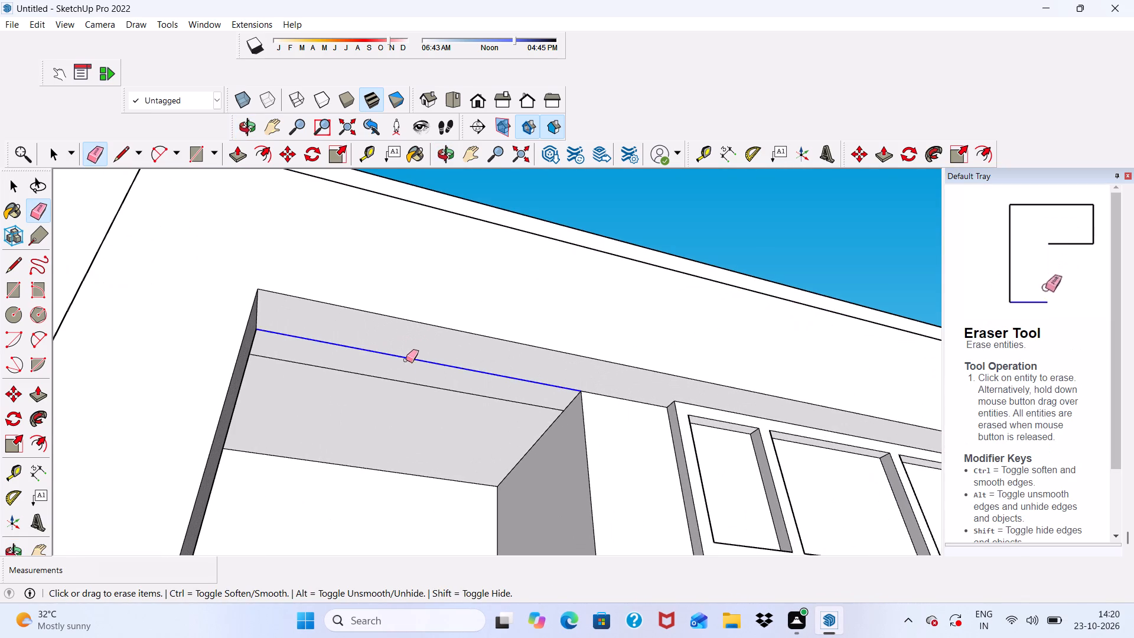
left_click_drag(406, 360, 400, 382)
Erase the short leftover line across the underside of the projecting upper-floor frame.
scroll(334, 305, "down", 12)
middle_click_drag(385, 410, 379, 255)
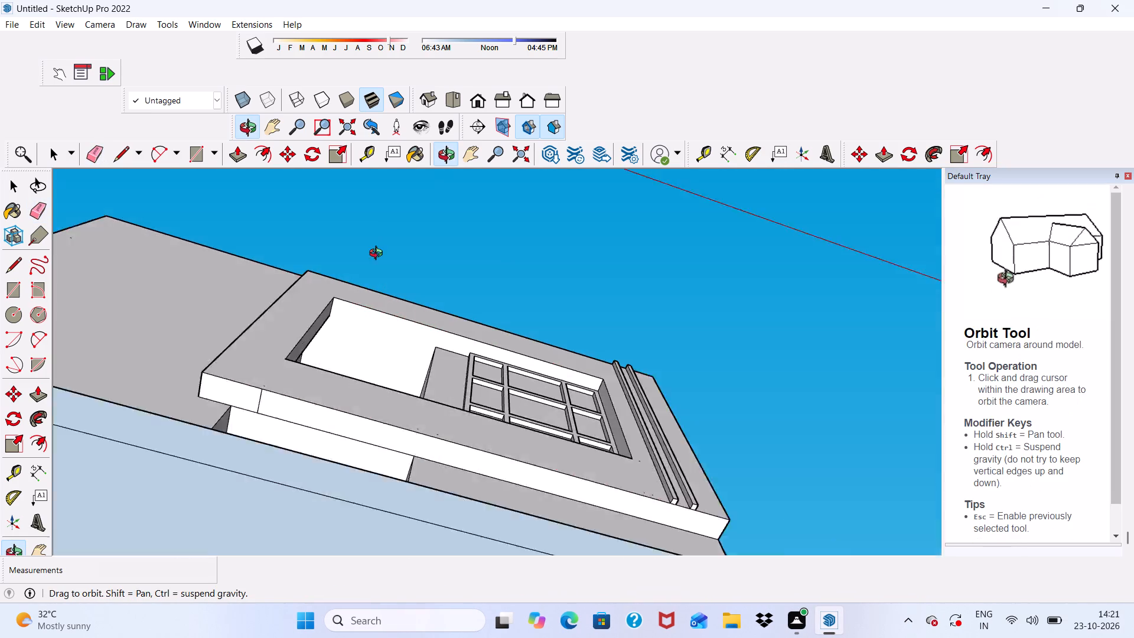
middle_click_drag(379, 255, 378, 252)
middle_click_drag(308, 373, 279, 473)
scroll(266, 390, "up", 6)
left_click_drag(266, 386, 274, 392)
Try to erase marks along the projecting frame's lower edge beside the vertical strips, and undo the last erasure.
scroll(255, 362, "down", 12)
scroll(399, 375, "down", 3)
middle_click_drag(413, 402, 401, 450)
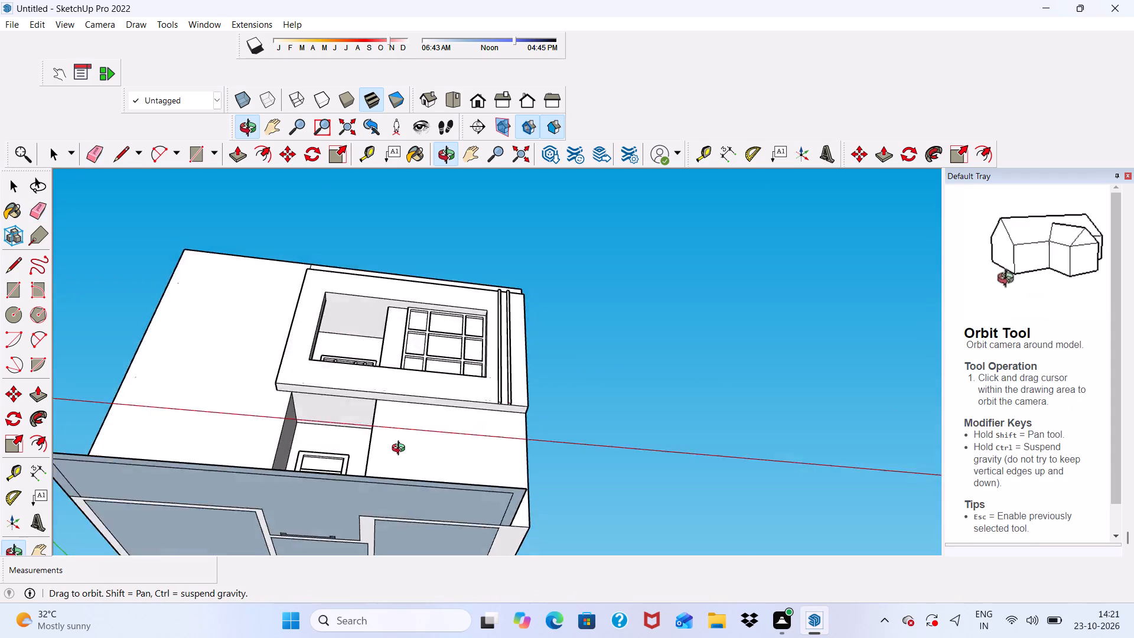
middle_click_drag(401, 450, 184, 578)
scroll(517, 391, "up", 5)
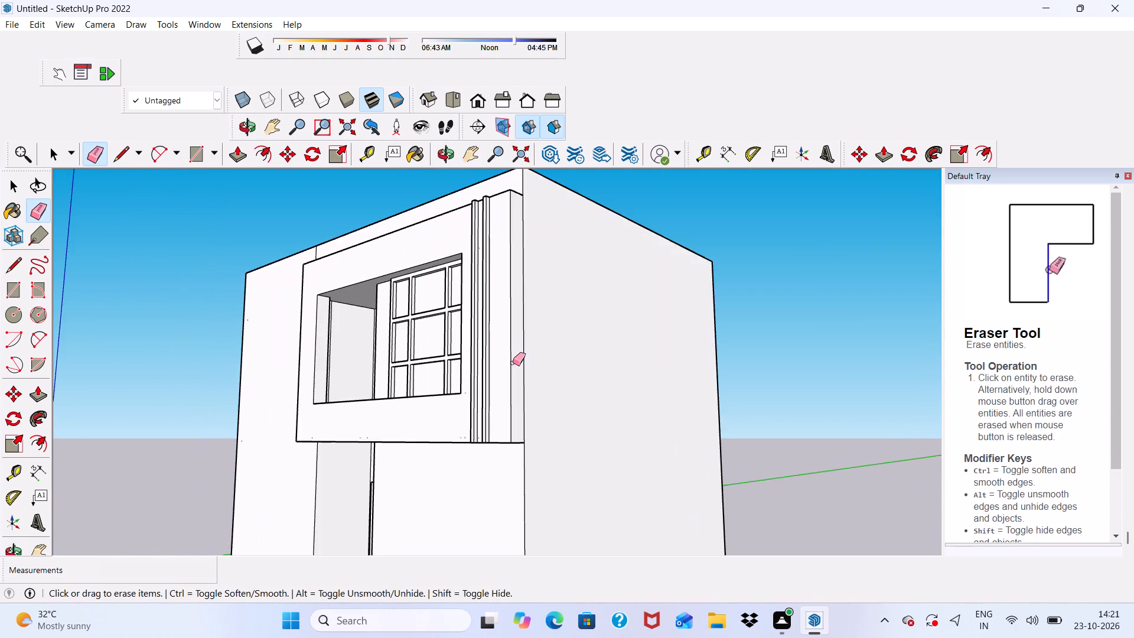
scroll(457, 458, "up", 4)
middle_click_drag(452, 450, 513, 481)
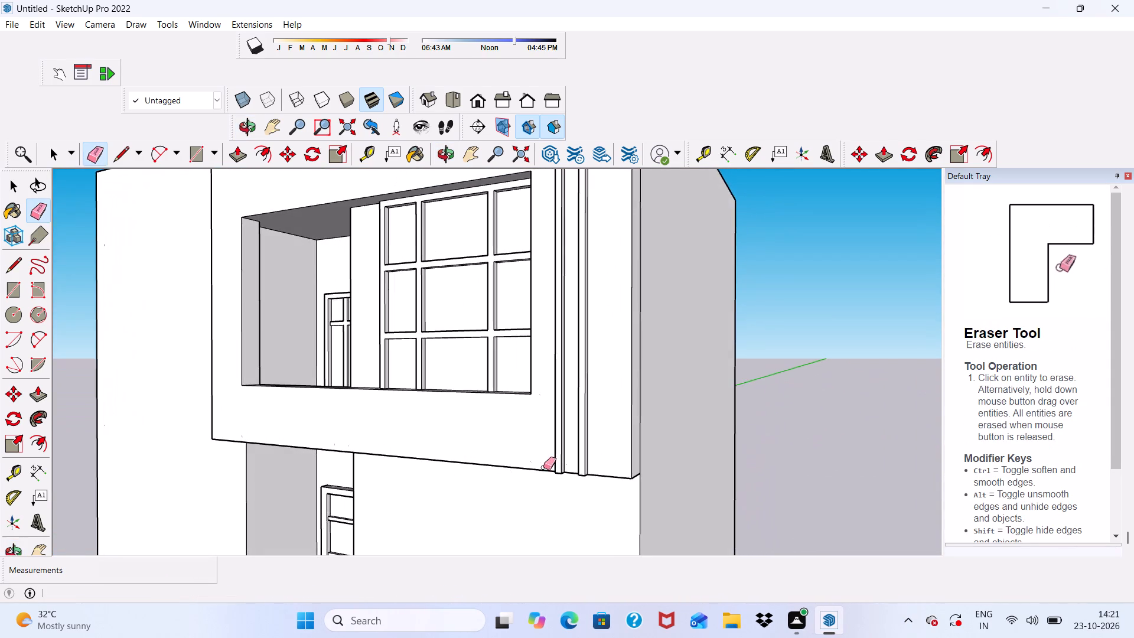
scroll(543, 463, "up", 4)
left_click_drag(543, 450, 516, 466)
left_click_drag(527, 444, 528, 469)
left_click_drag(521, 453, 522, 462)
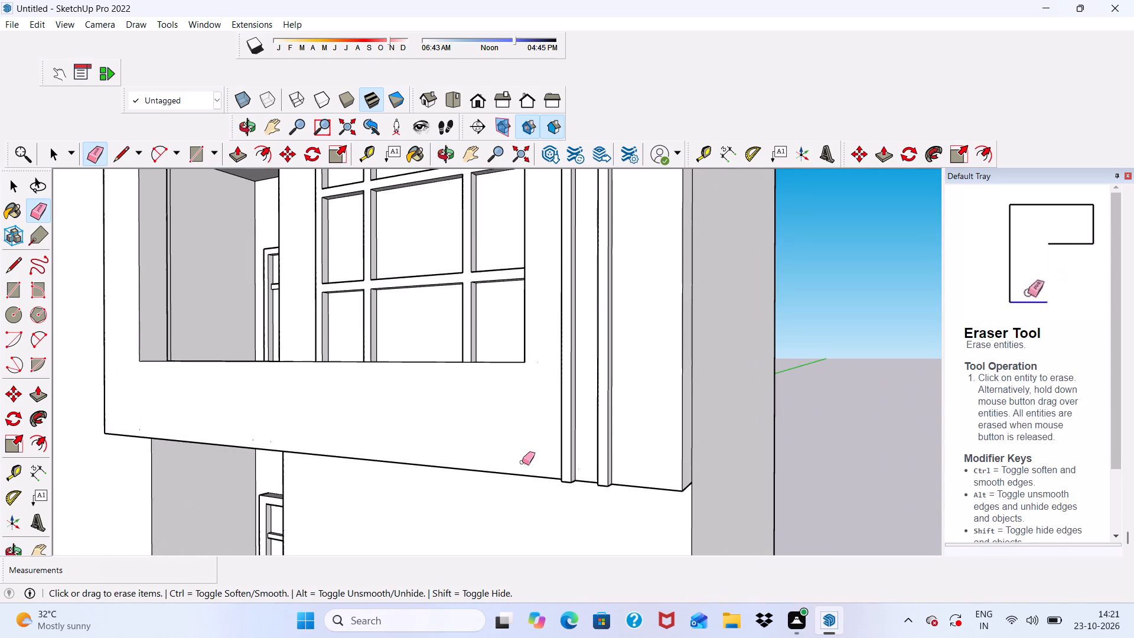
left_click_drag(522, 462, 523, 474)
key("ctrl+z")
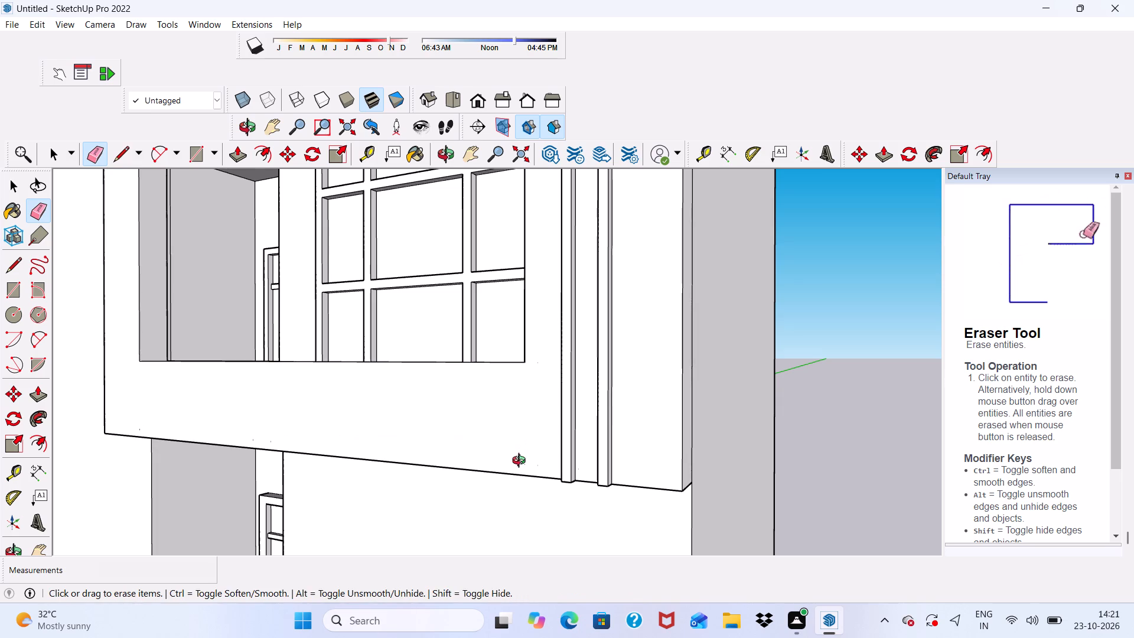
Examine the cleaned front facade, including the upper-floor windows, projecting frame and ground-floor entrance, close up and from a distance.
middle_click_drag(522, 461, 666, 483)
scroll(666, 483, "up", 4)
scroll(669, 362, "down", 4)
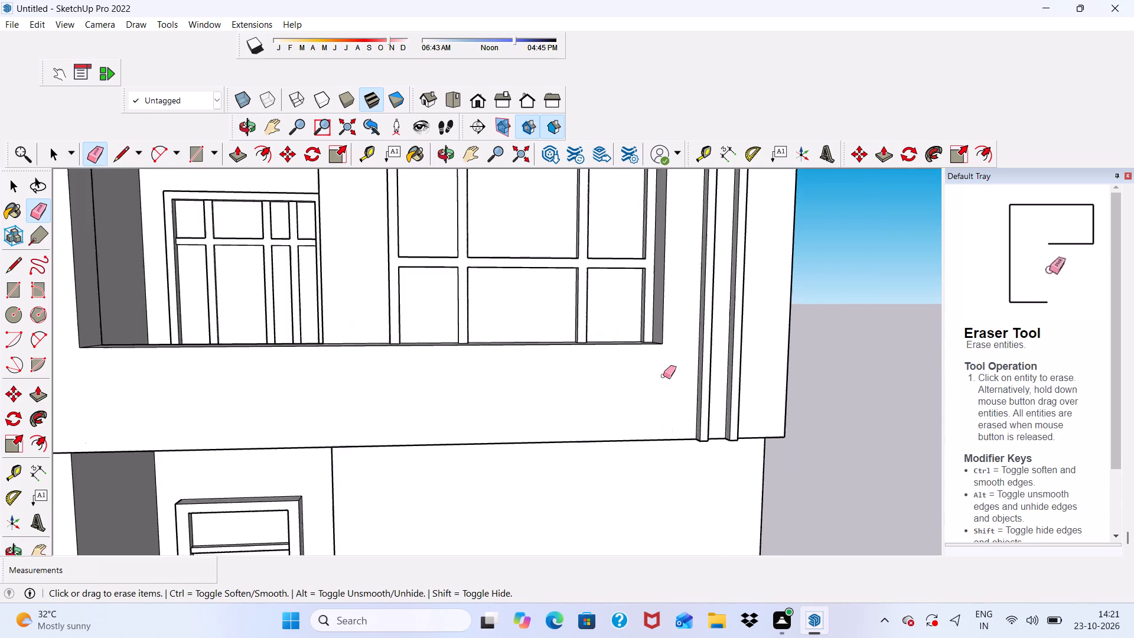
scroll(663, 376, "down", 6)
scroll(418, 407, "down", 4)
middle_click_drag(591, 409, 588, 409)
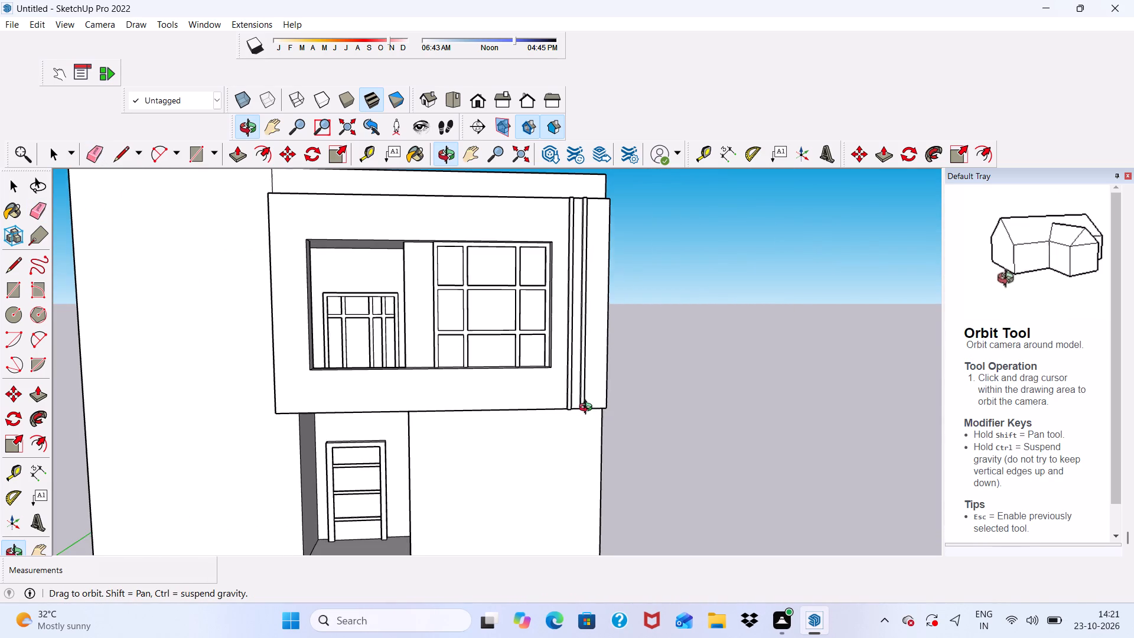
middle_click_drag(588, 409, 543, 407)
key("space")
scroll(493, 279, "down", 8)
scroll(365, 308, "up", 8)
scroll(364, 307, "down", 1)
middle_click_drag(364, 307, 405, 299)
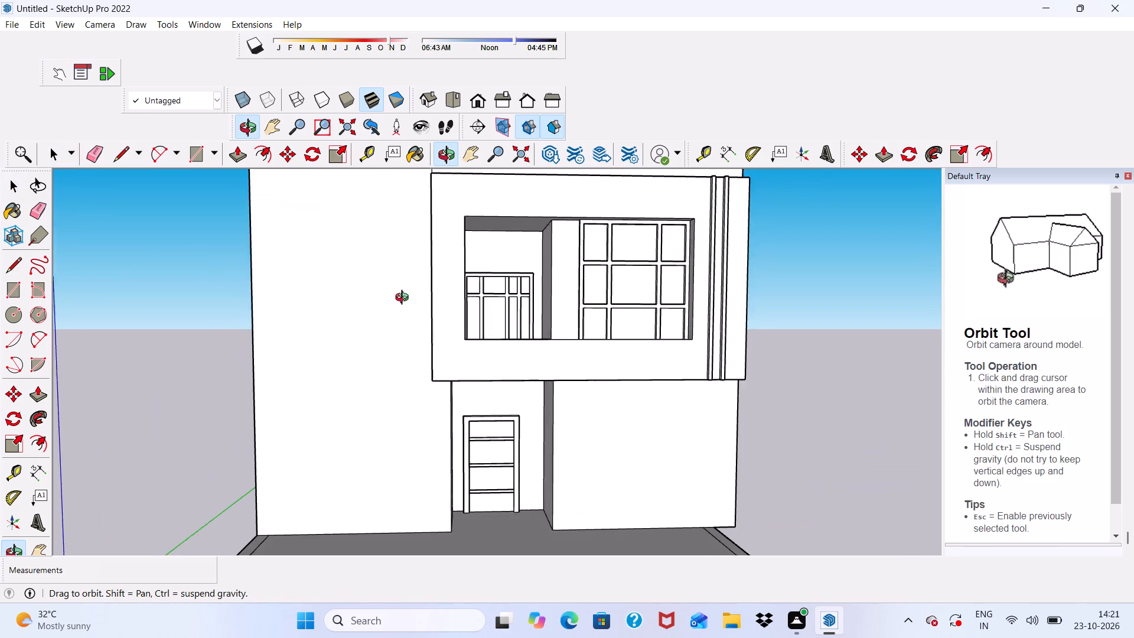
middle_click_drag(405, 299, 415, 318)
scroll(416, 312, "down", 5)
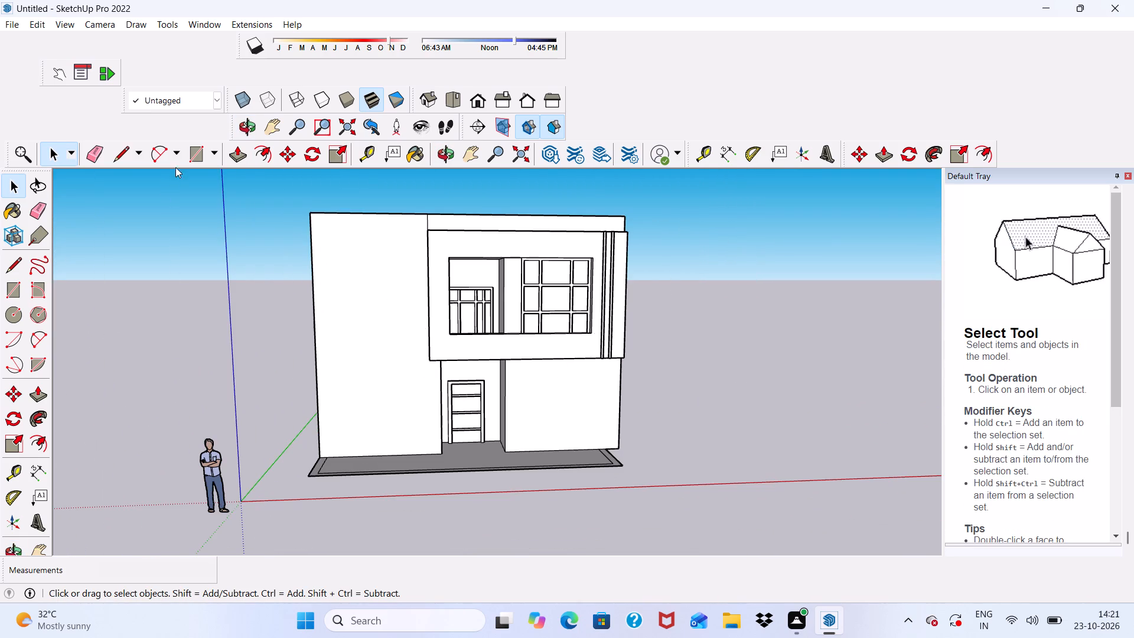
Draw a rectangle about 6' 6 3/4" by 11' 3 7/8" on the blank upper wall, from its outer edge to the projecting frame.
left_click(201, 149)
scroll(372, 321, "up", 5)
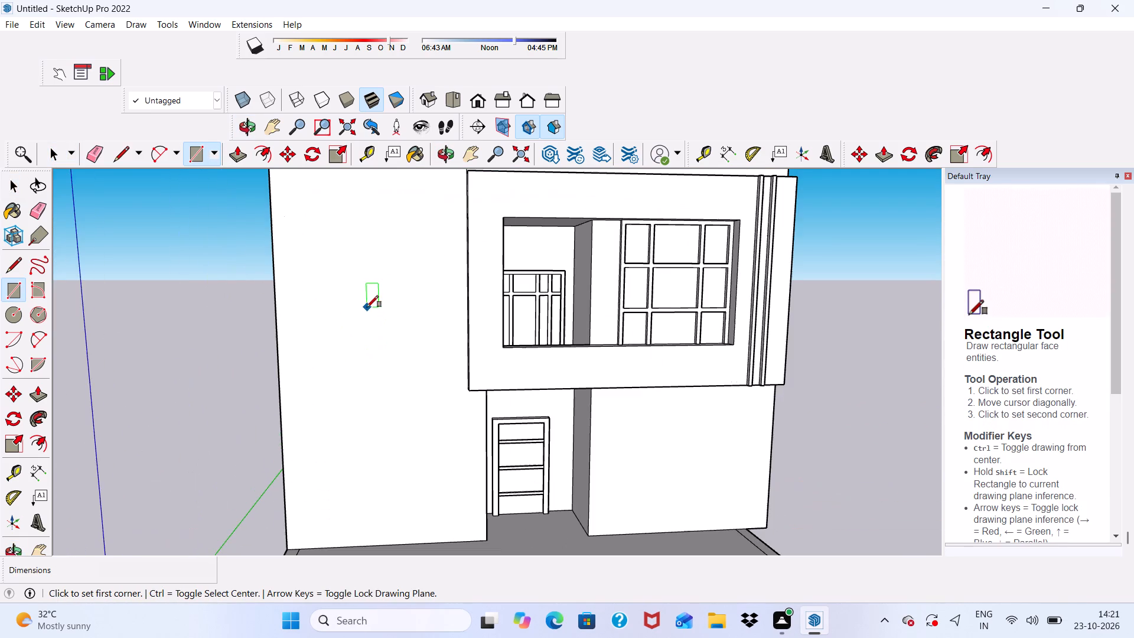
scroll(350, 257, "up", 2)
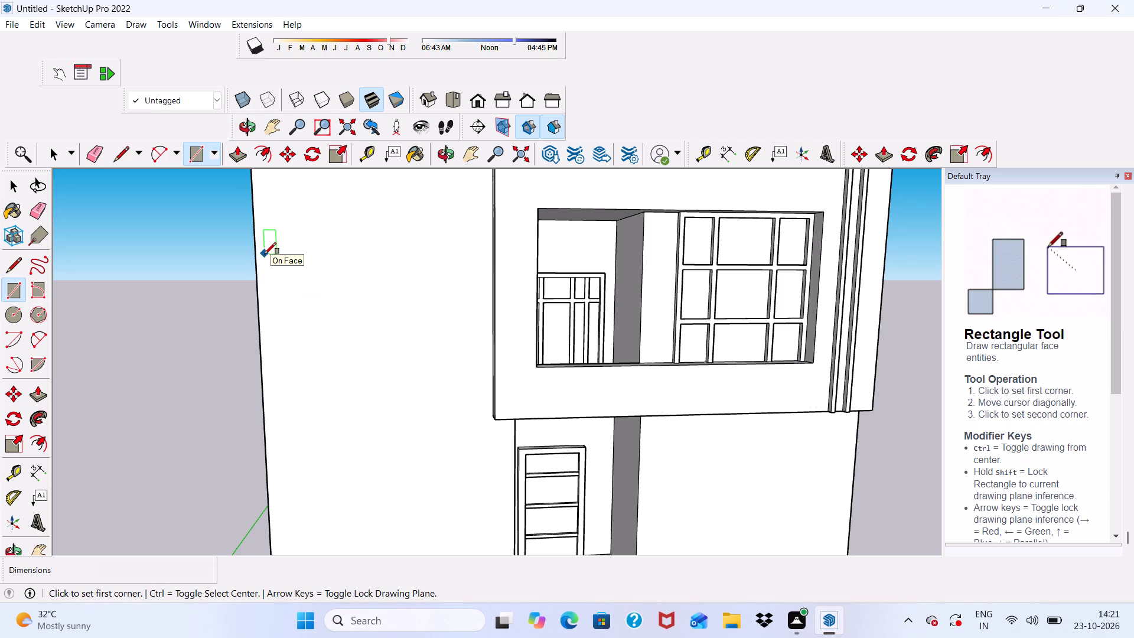
scroll(266, 255, "down", 5)
middle_click_drag(349, 370, 367, 395)
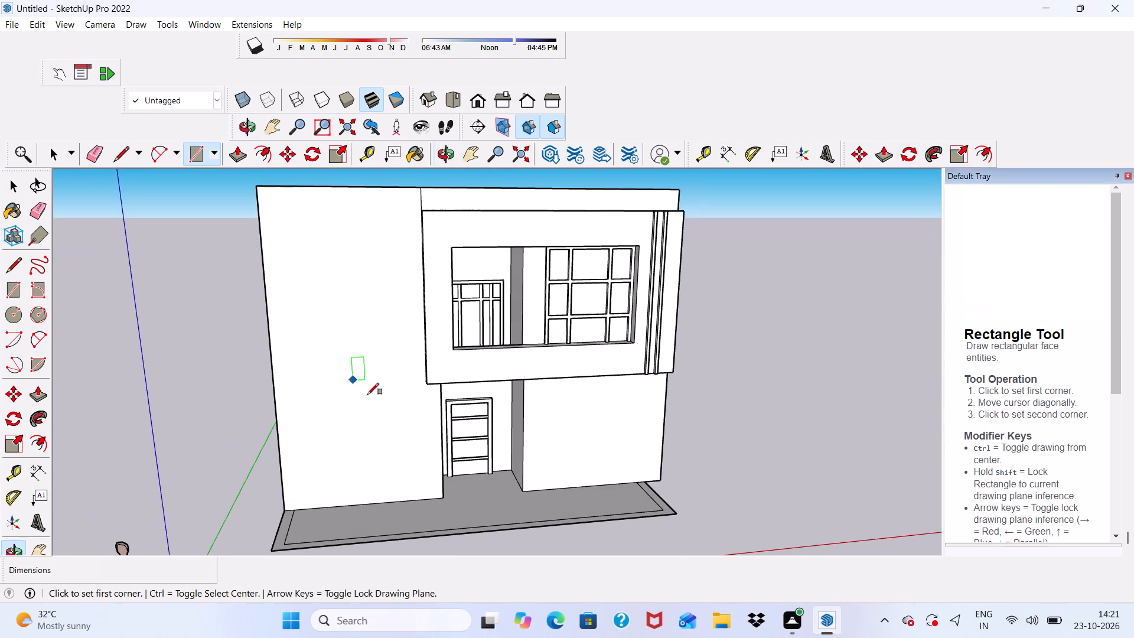
left_click(265, 291)
scroll(394, 296, "up", 6)
middle_click_drag(409, 296, 410, 297)
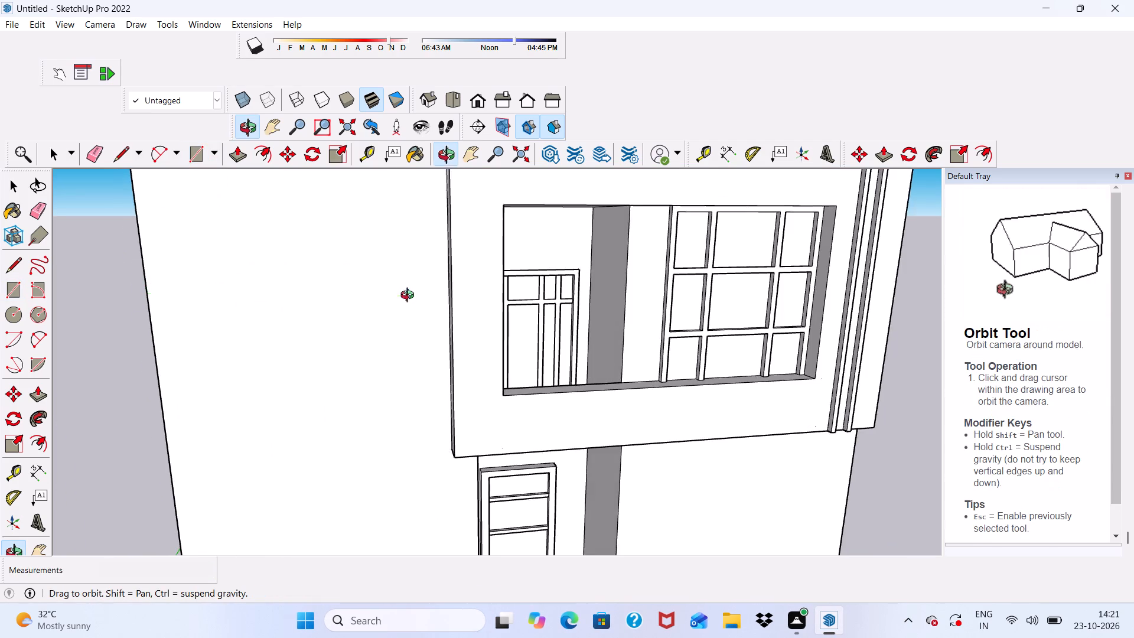
middle_click_drag(410, 297, 496, 292)
scroll(496, 293, "up", 5)
scroll(429, 262, "down", 4)
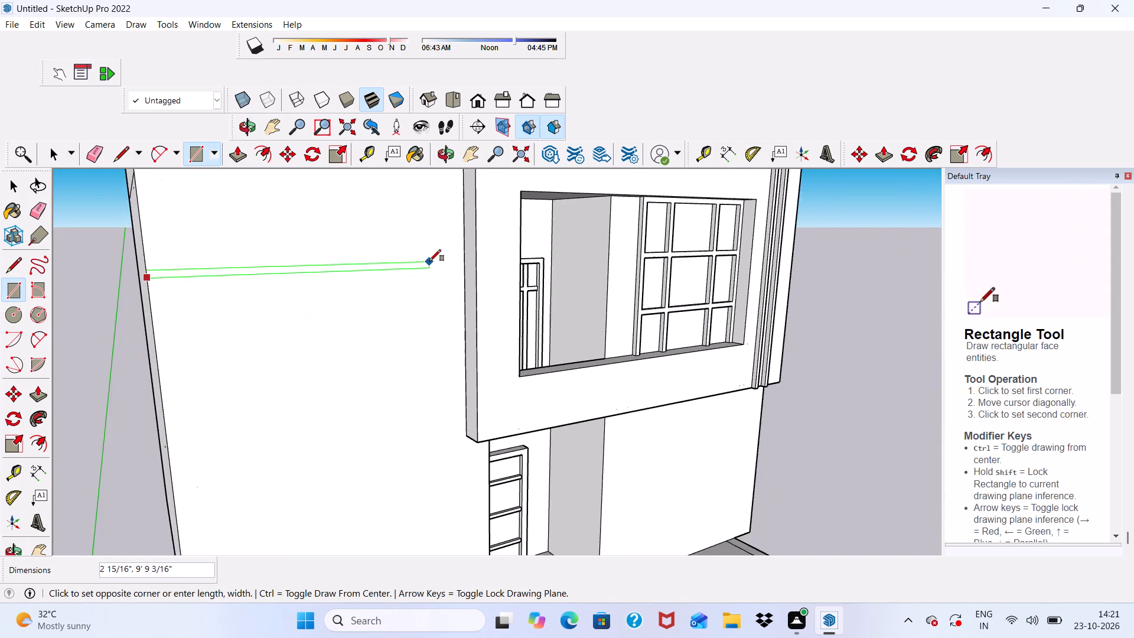
scroll(429, 261, "down", 6)
scroll(455, 333, "up", 5)
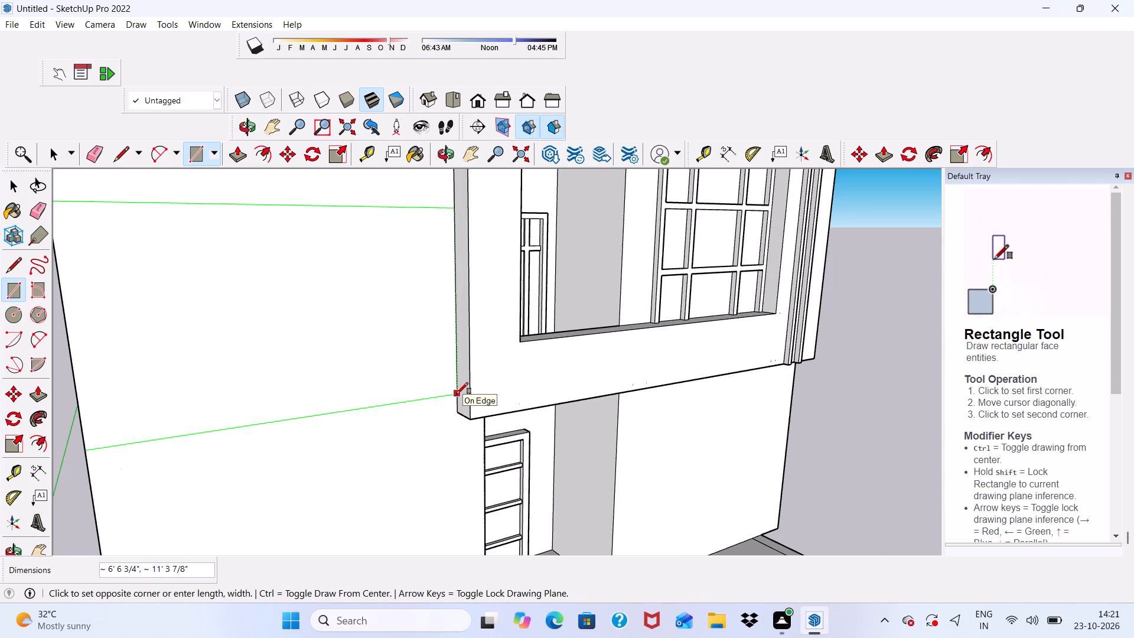
left_click(457, 394)
Offset the new wall rectangle inward by 3" to form a window frame border.
key("space")
left_click(260, 267)
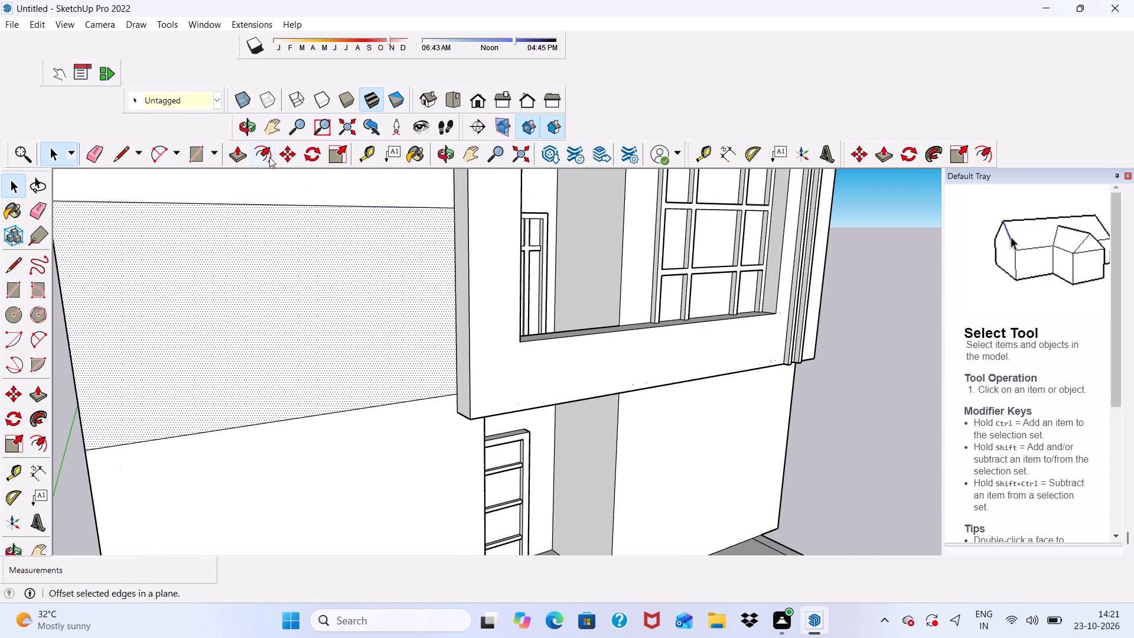
left_click(269, 157)
left_click(272, 239)
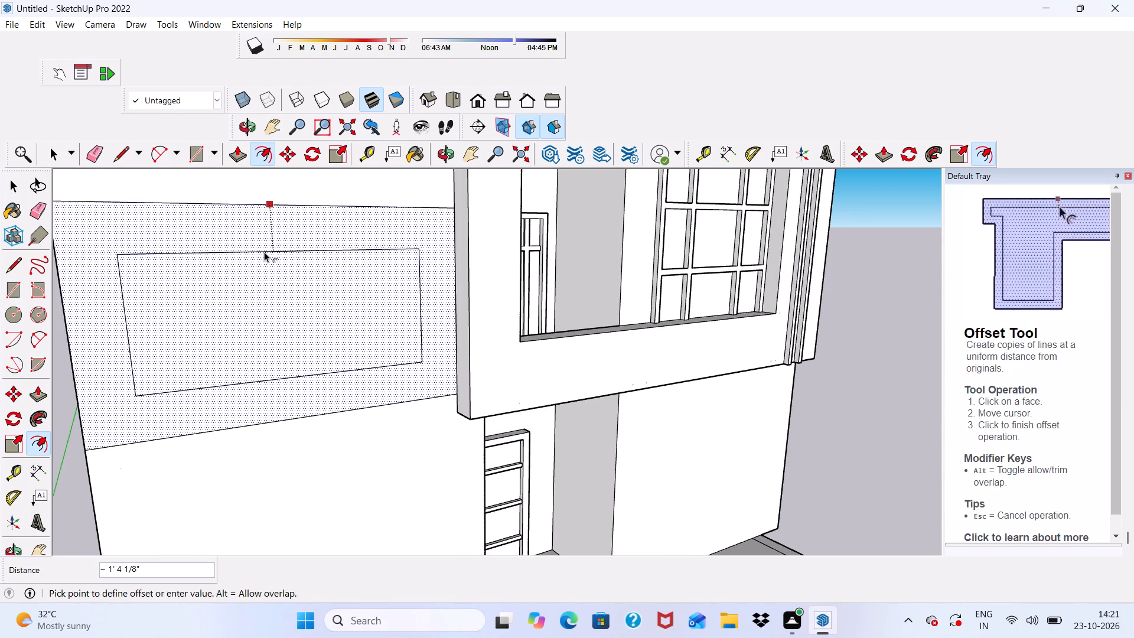
key("3")
key("shift+quotedbl")
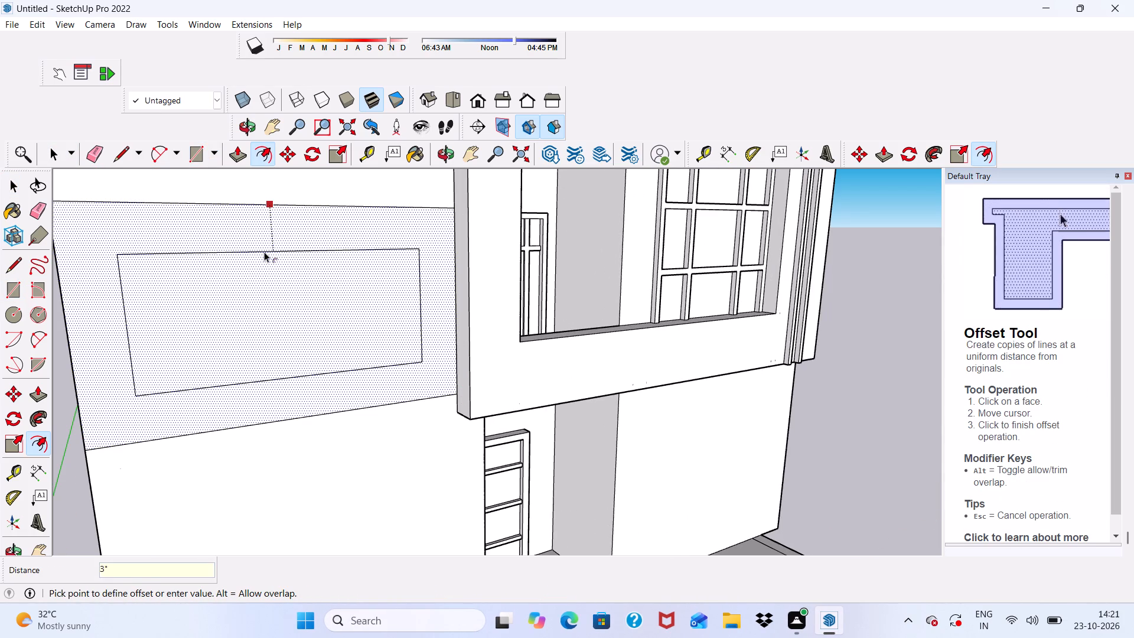
key("Return")
key("space")
scroll(282, 338, "down", 7)
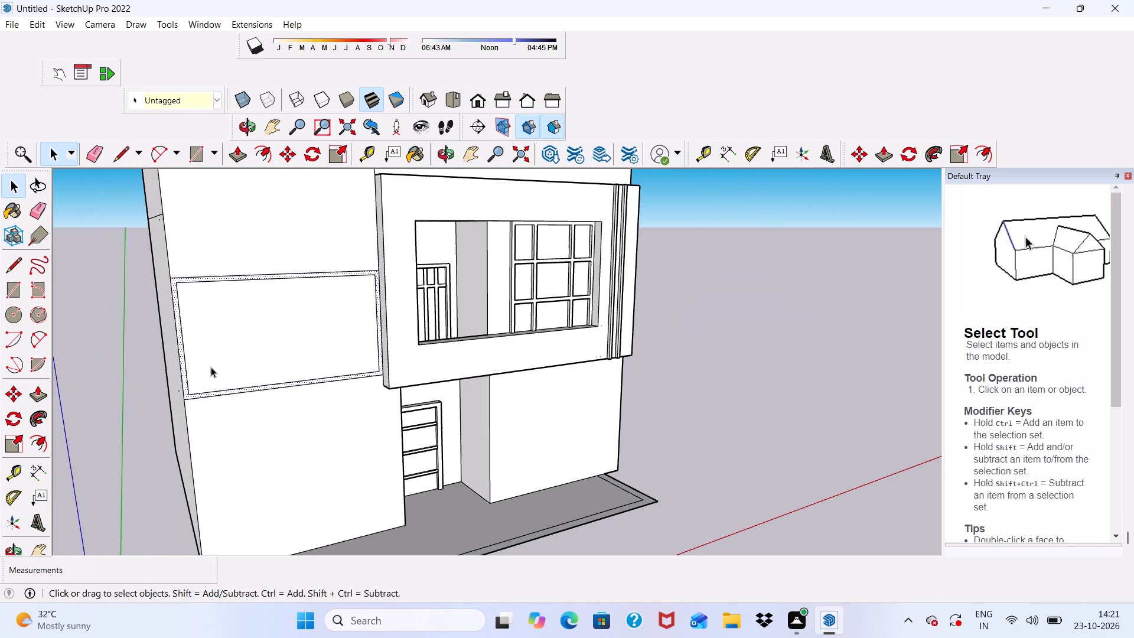
left_click(128, 352)
Place a vertical guide about 2' 5 3/8" inside the inner rectangle's outer-side edge, and a second guide 3" beyond it.
scroll(280, 366, "down", 1)
middle_click_drag(281, 366, 207, 351)
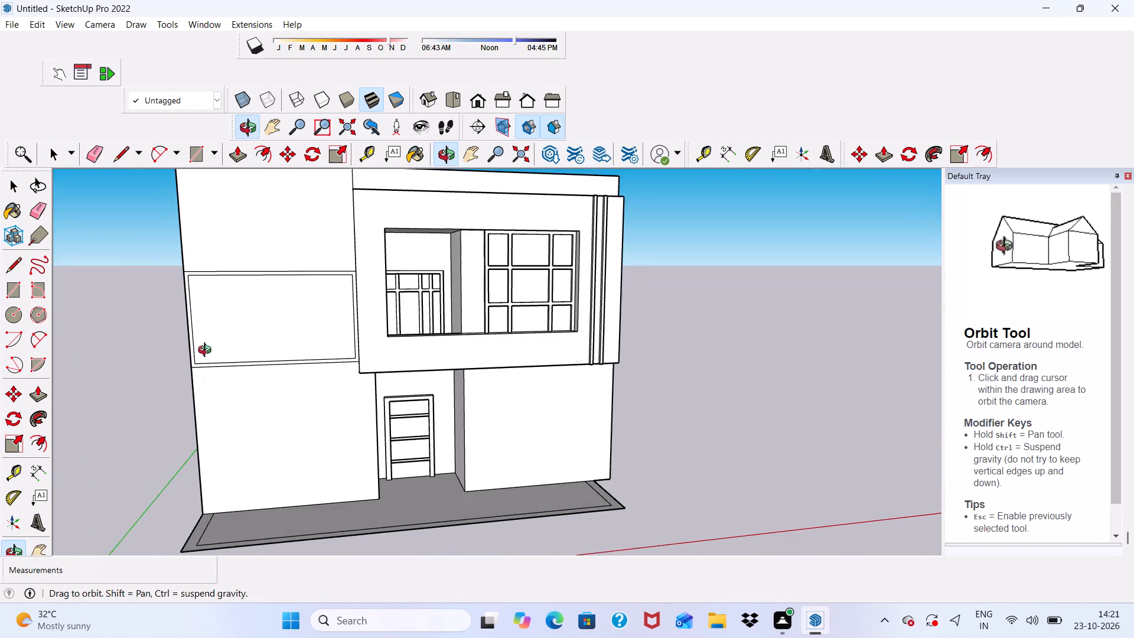
middle_click_drag(207, 351, 207, 373)
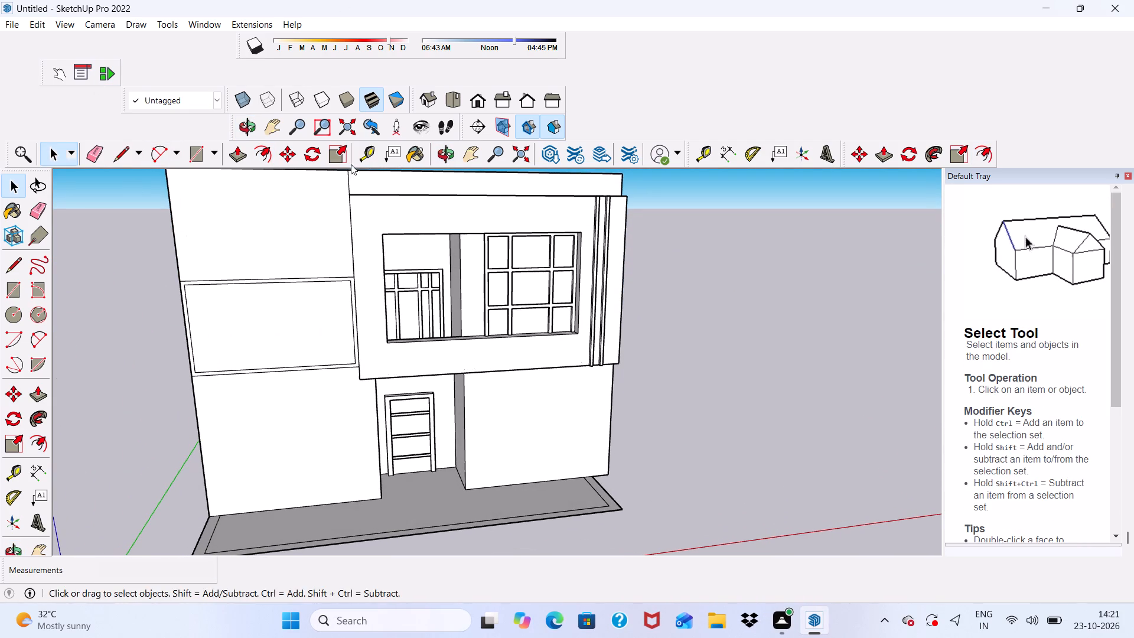
left_click(369, 141)
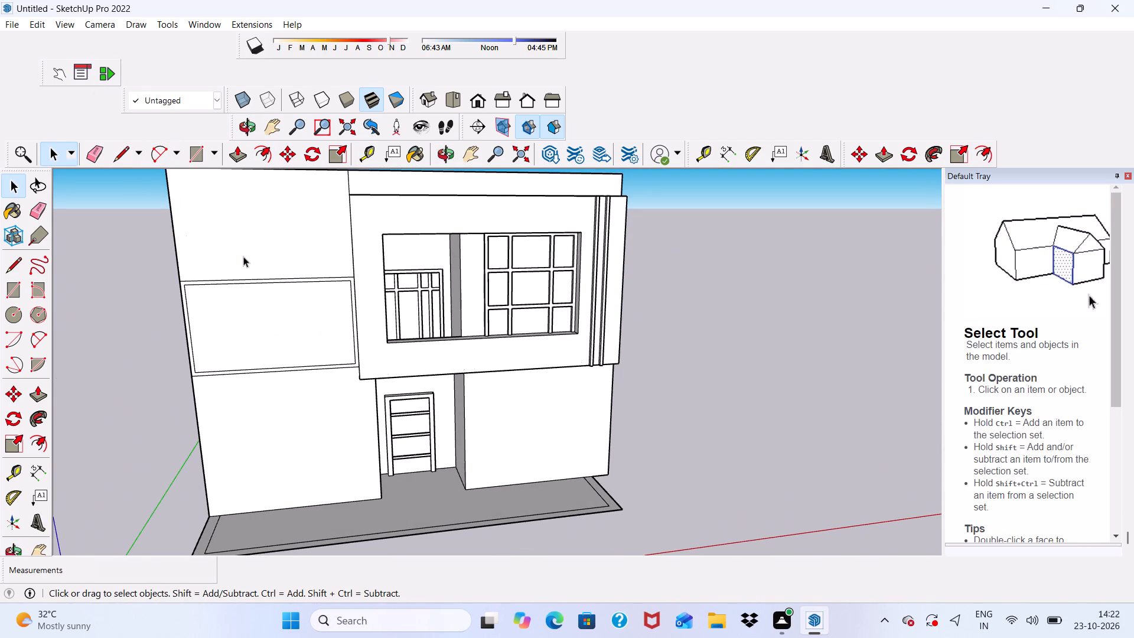
scroll(232, 307, "up", 4)
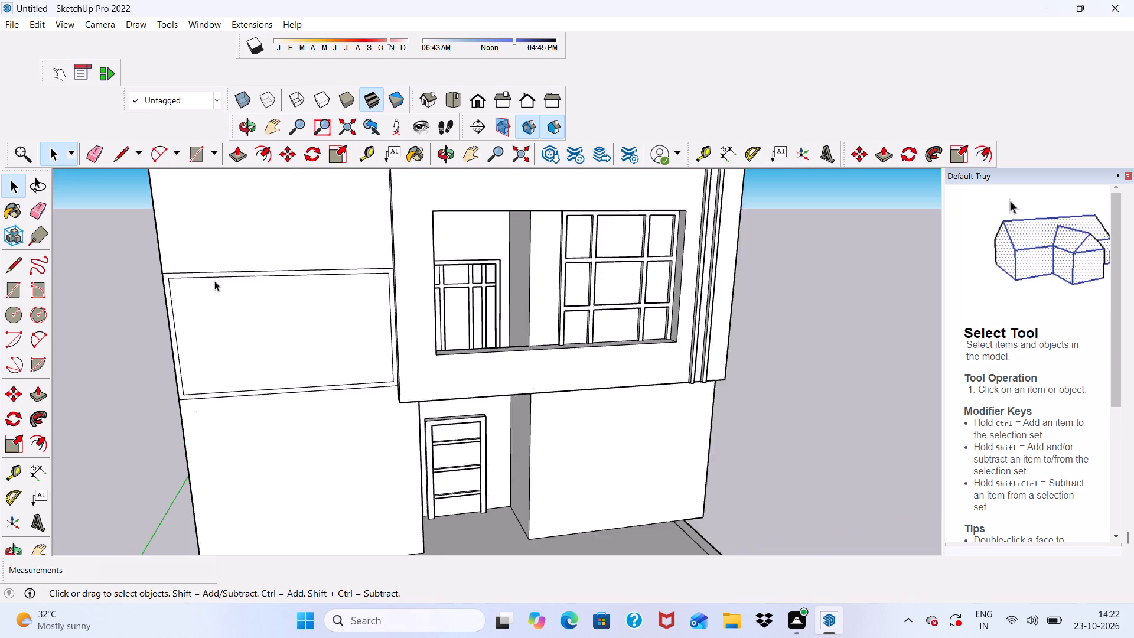
left_click(374, 151)
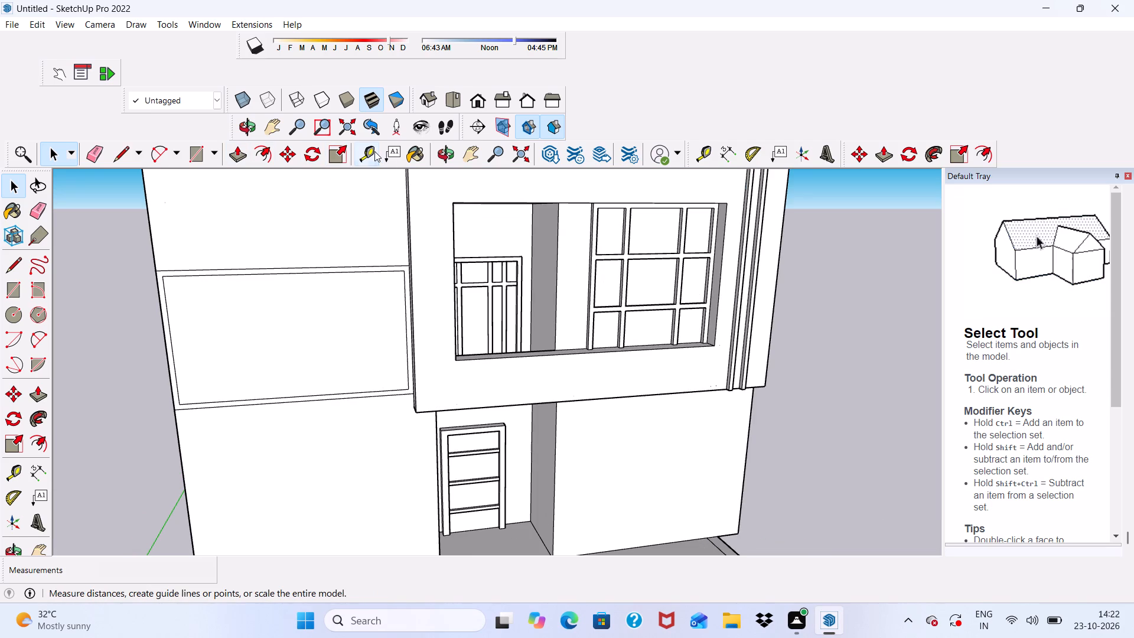
scroll(161, 412, "up", 4)
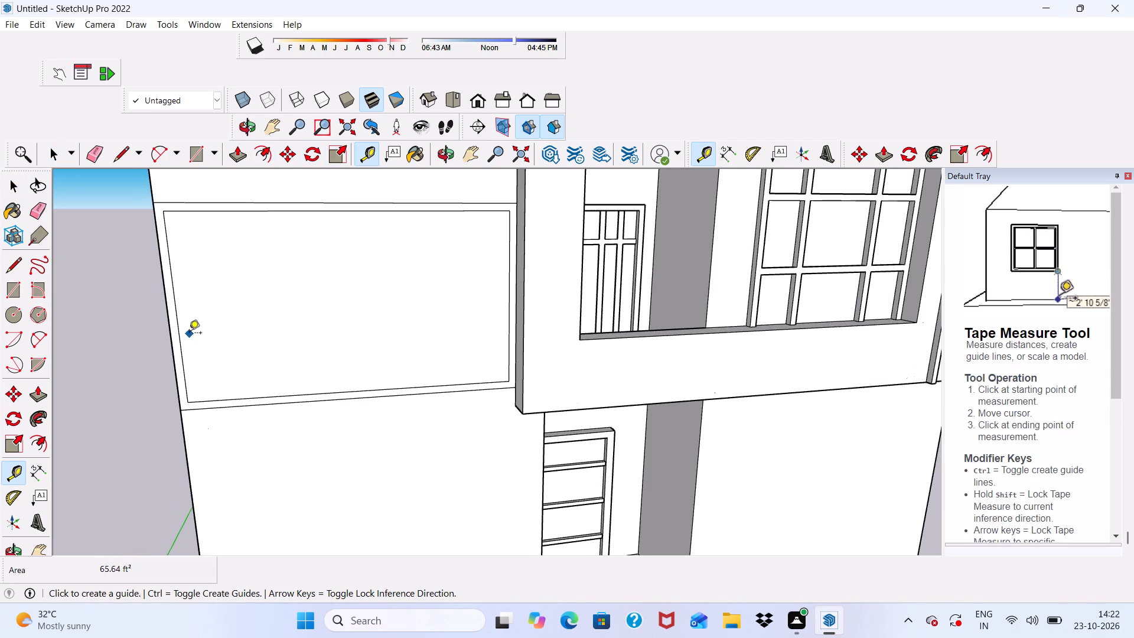
left_click(177, 321)
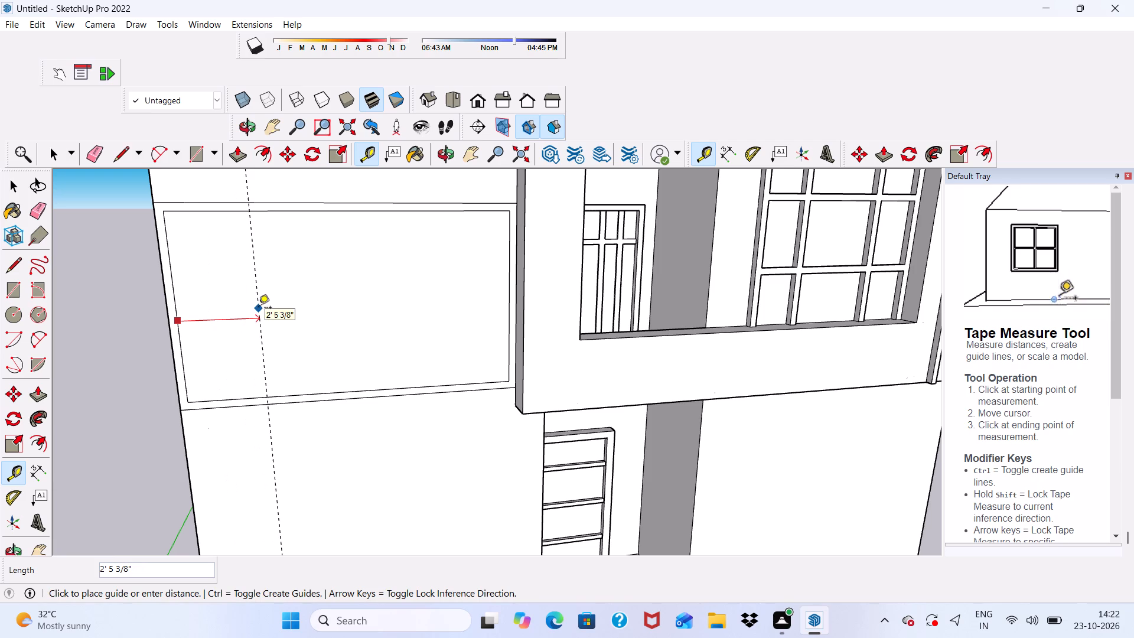
left_click(259, 308)
left_click(258, 291)
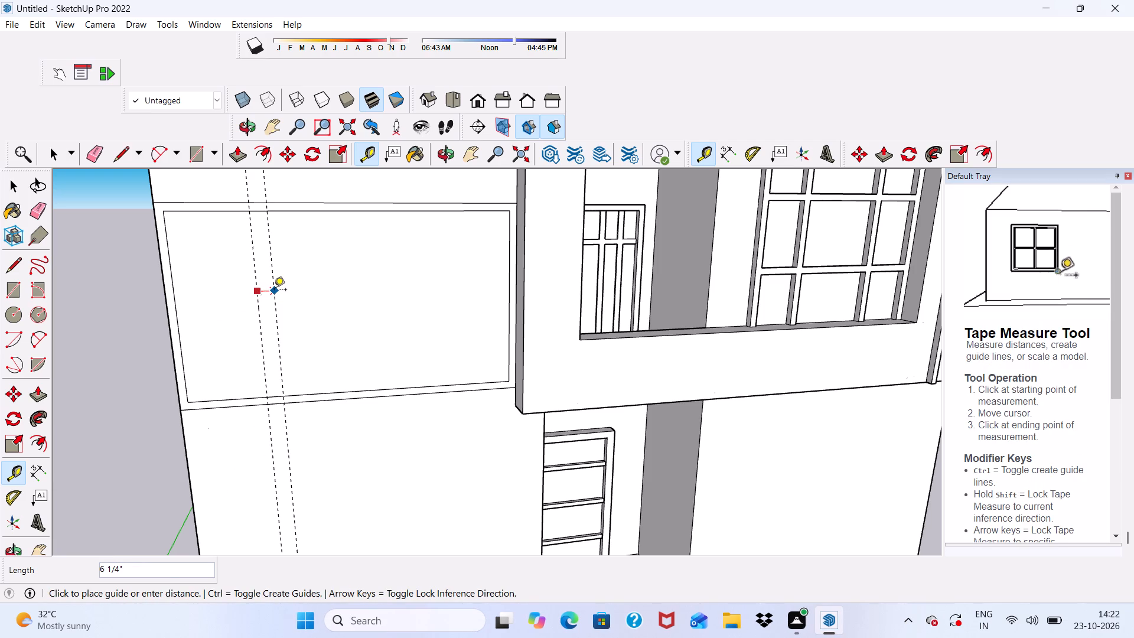
key("3")
key("shift+quotedbl")
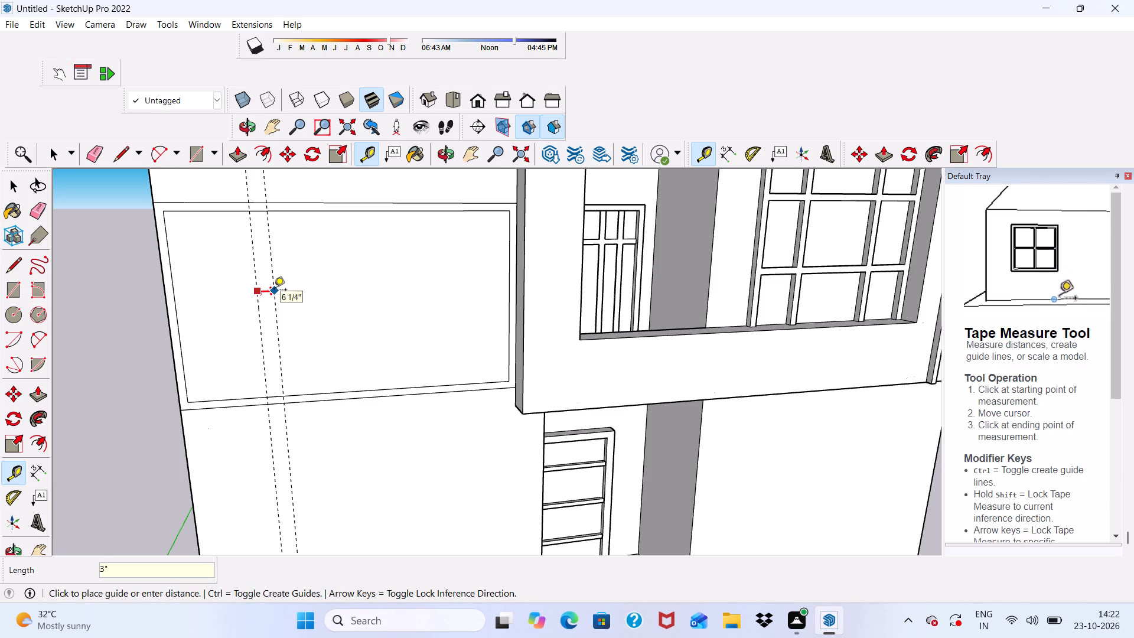
key("Return")
Place another vertical guide about 3' 11 3/8" beyond the second guide, with a companion guide 3" further on.
scroll(276, 301, "up", 1)
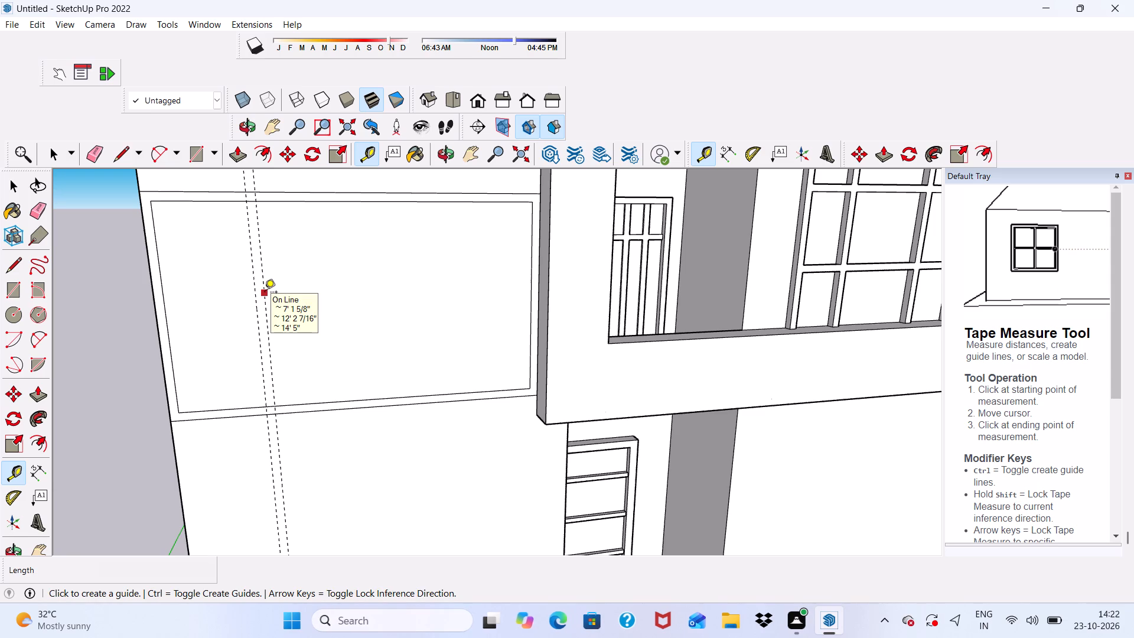
left_click(265, 293)
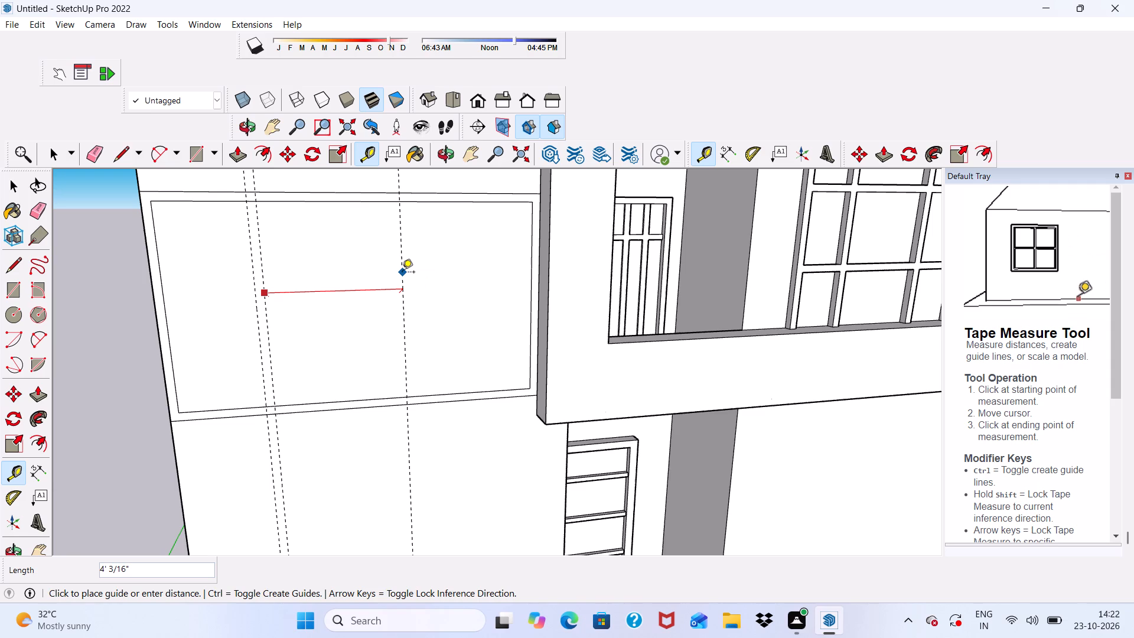
left_click(400, 272)
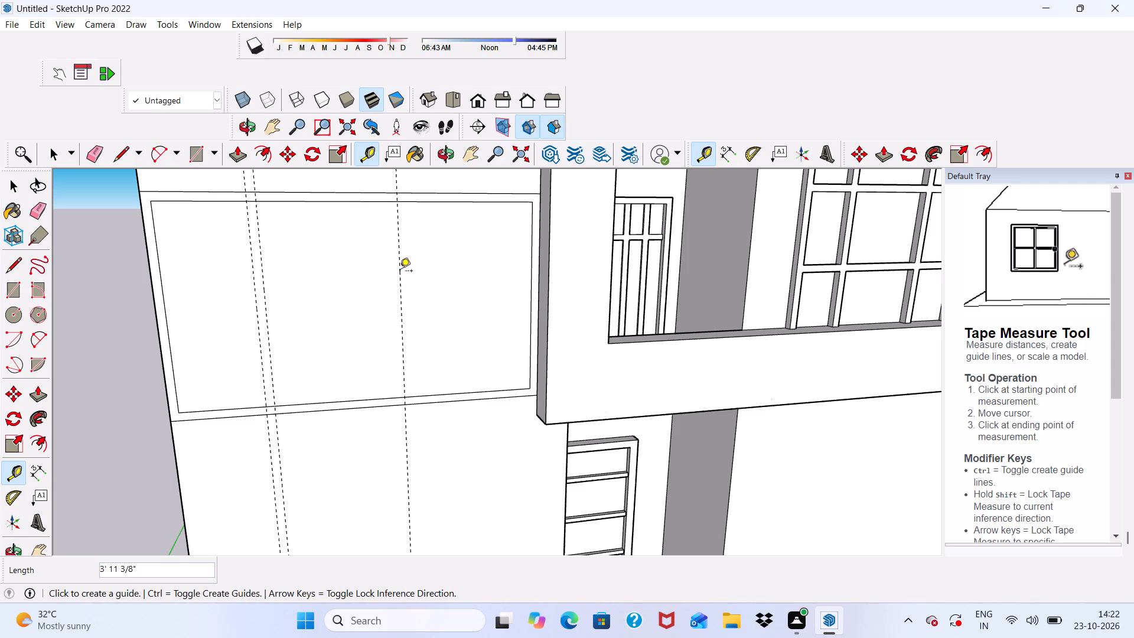
left_click(401, 265)
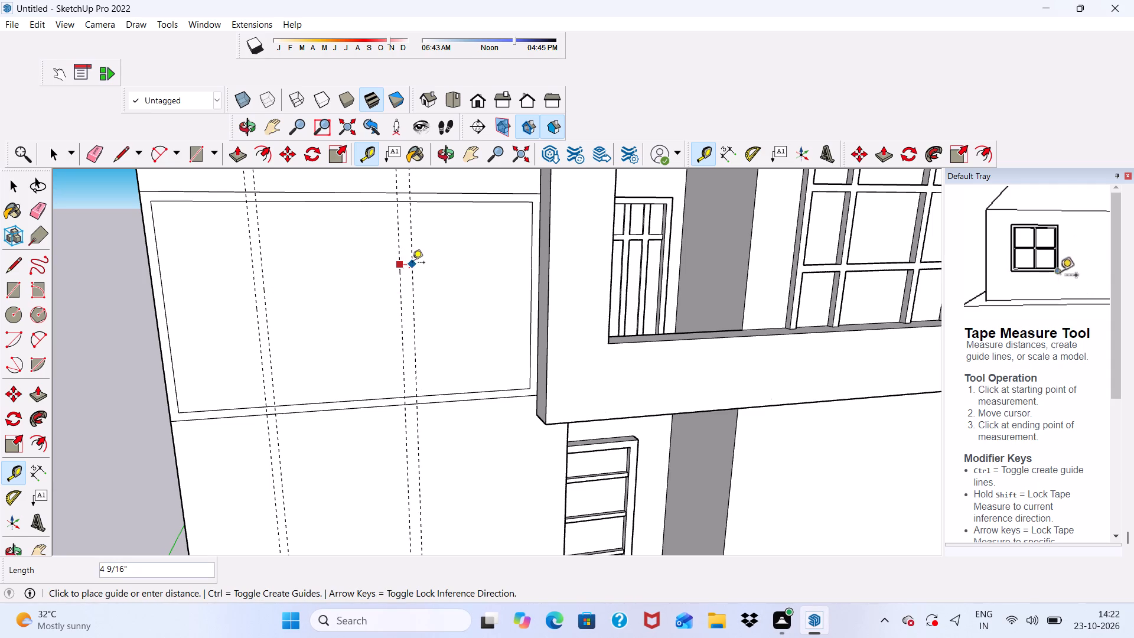
key("3")
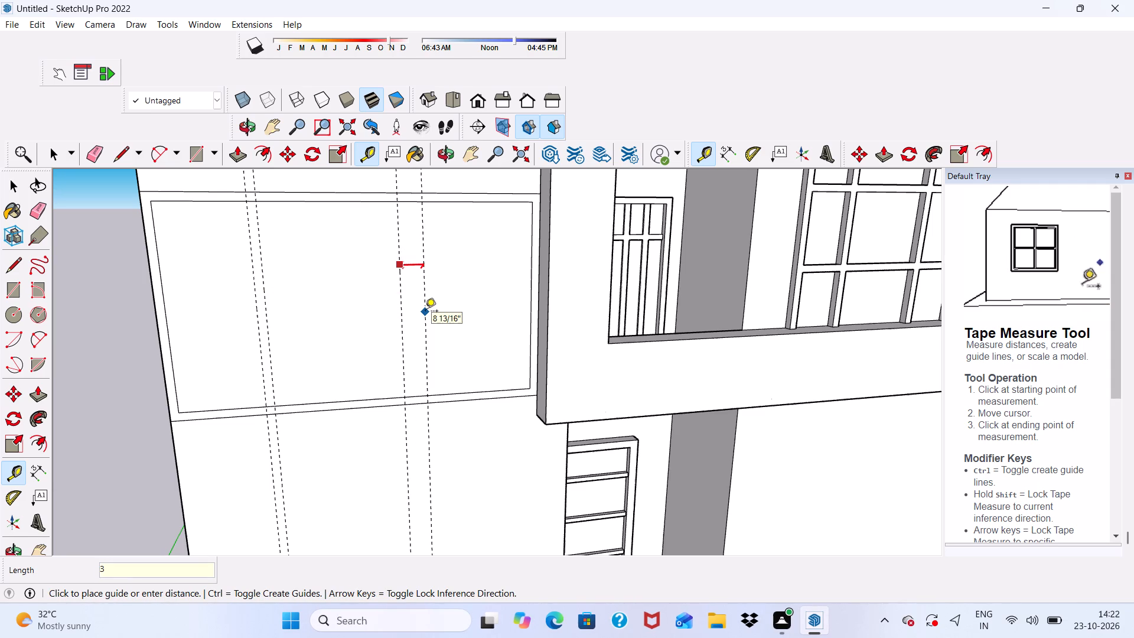
key("shift+quotedbl")
key("Return")
key("space")
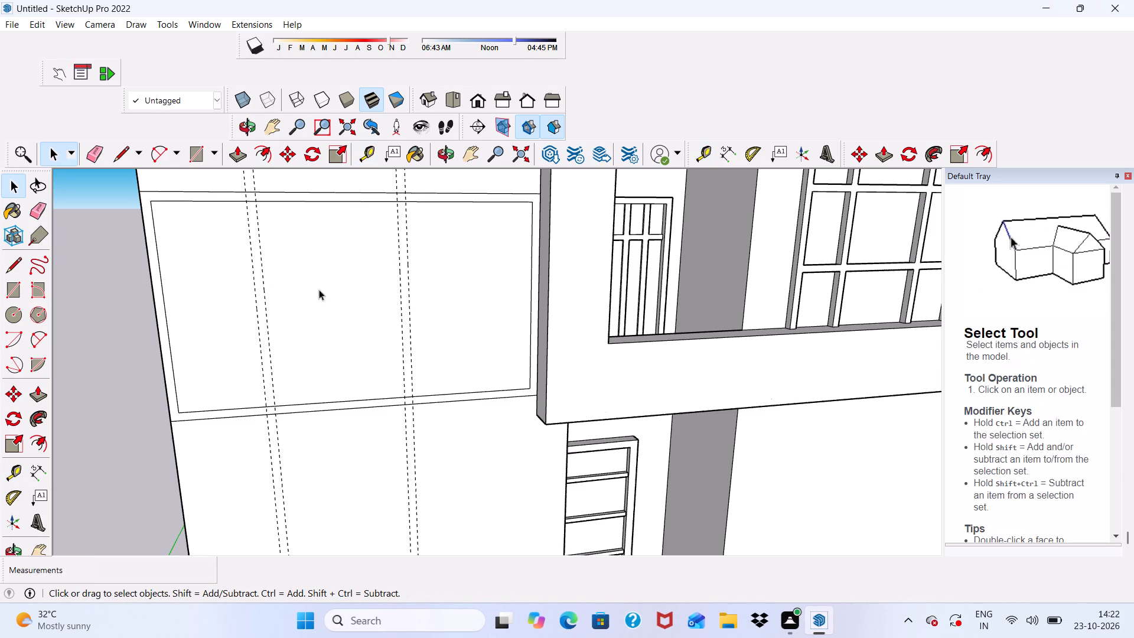
Draw a vertical line about 6' 3/4" long on the first guide, from the inner rectangle's upper edge to its lower edge.
scroll(288, 277, "down", 5)
left_click(119, 157)
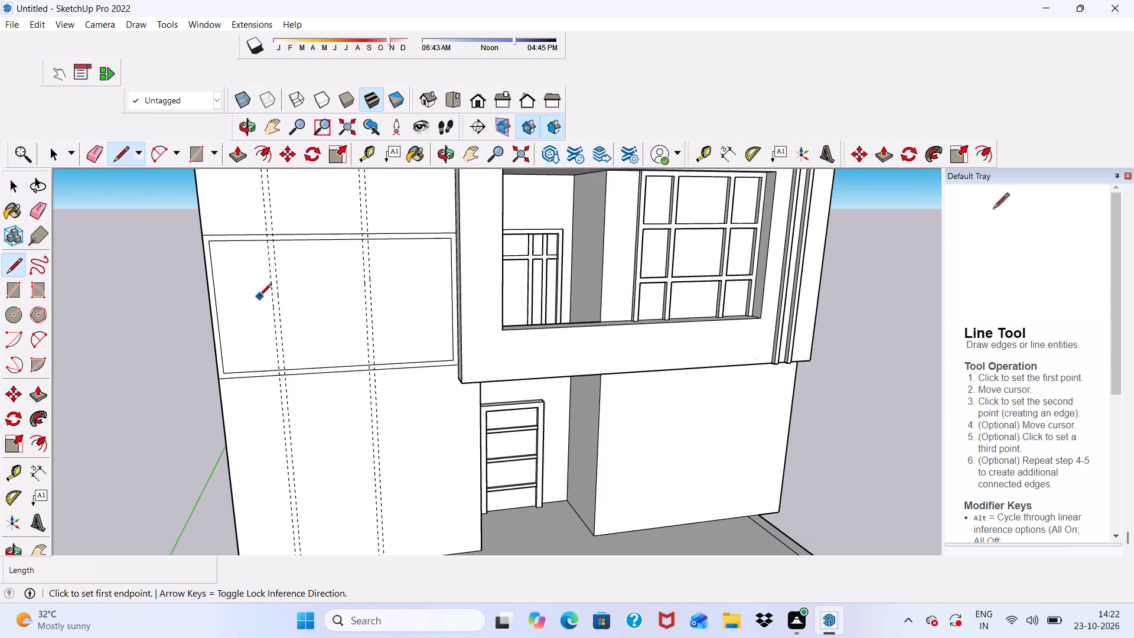
scroll(260, 298, "up", 9)
left_click(273, 196)
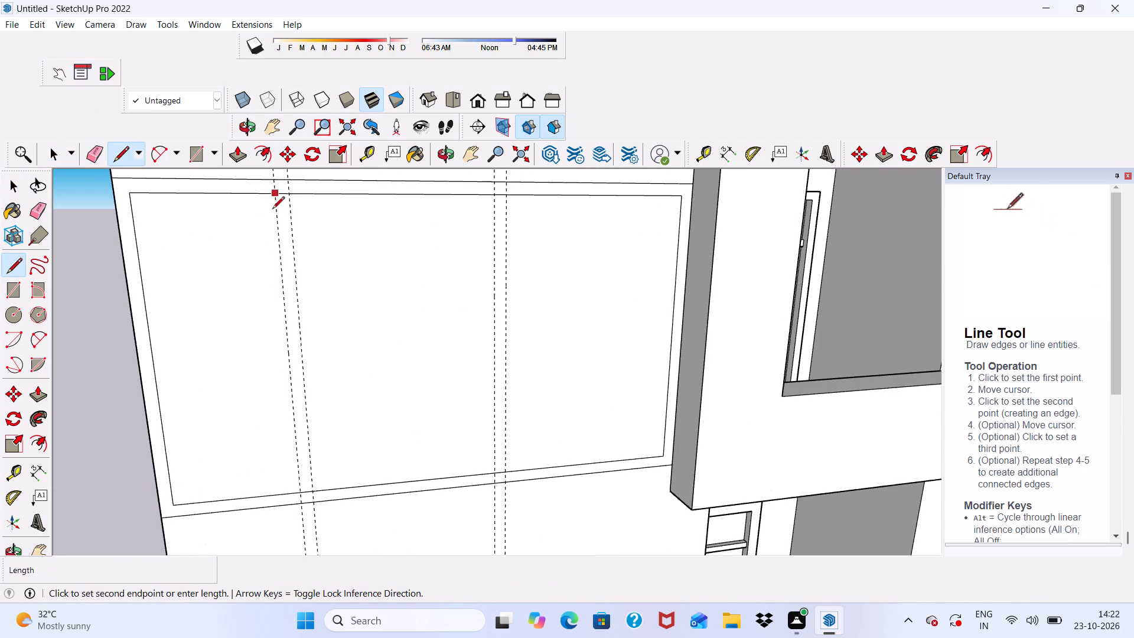
scroll(278, 291, "down", 8)
scroll(276, 450, "up", 5)
scroll(289, 380, "up", 4)
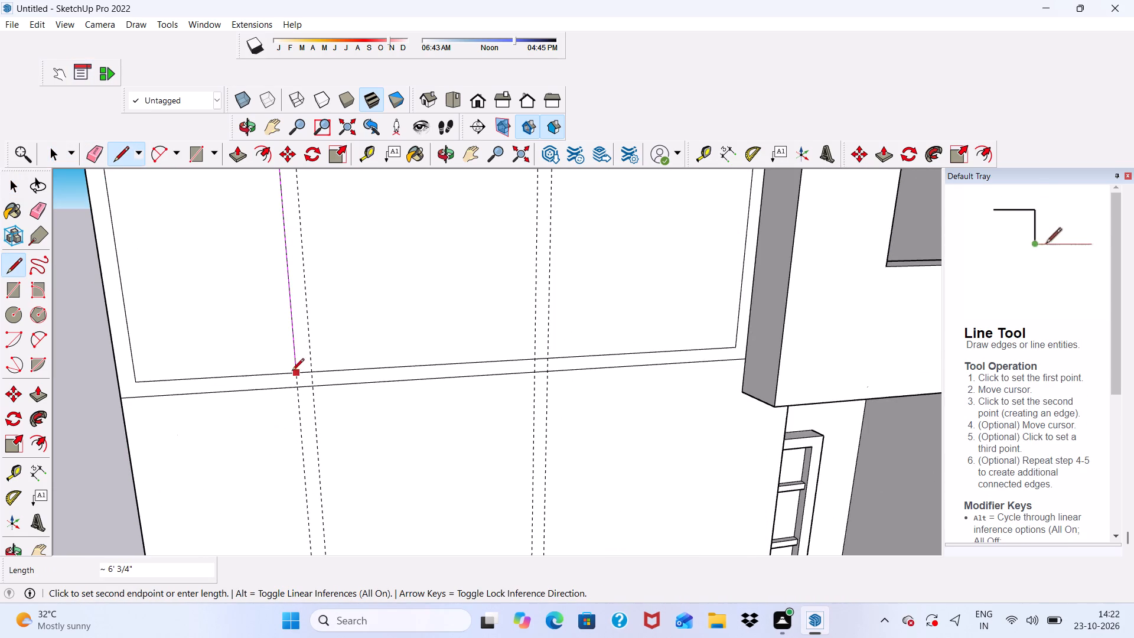
scroll(307, 385, "up", 7)
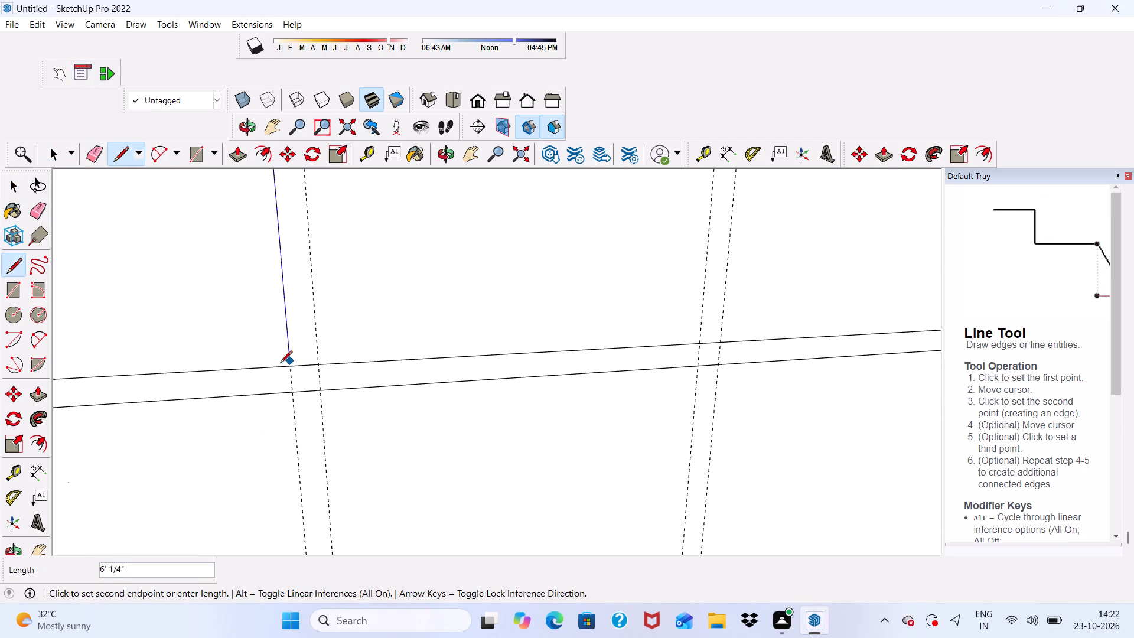
scroll(280, 364, "up", 10)
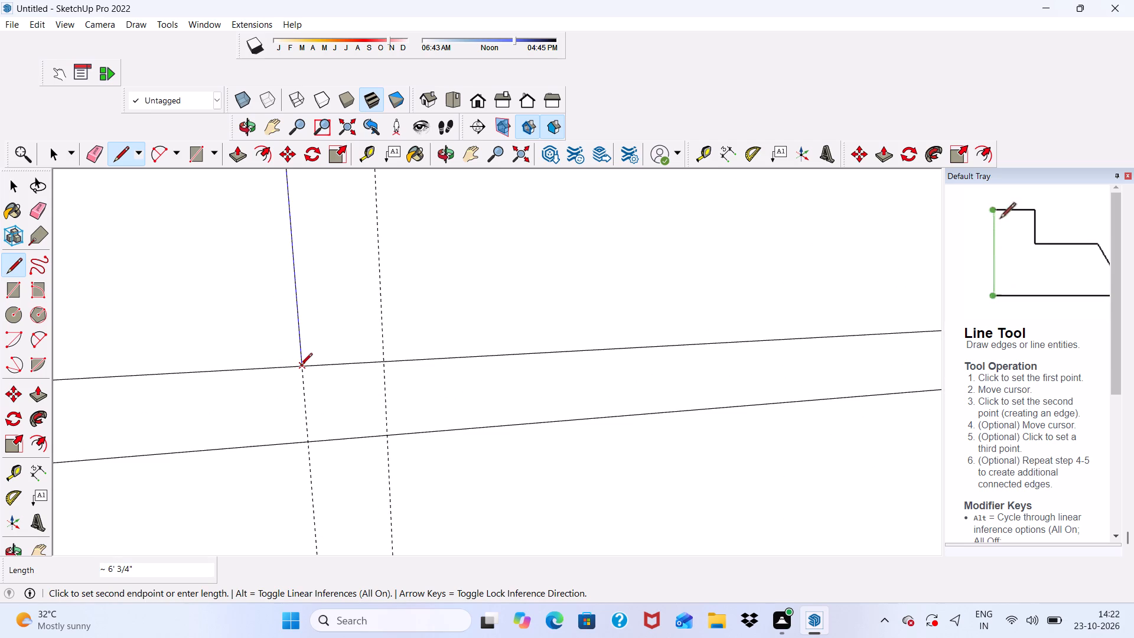
left_click(300, 366)
Draw a matching vertical line about 6' 3/4" long on the second guide, between the inner rectangle's lower and upper edges.
scroll(324, 399, "down", 5)
scroll(367, 368, "up", 5)
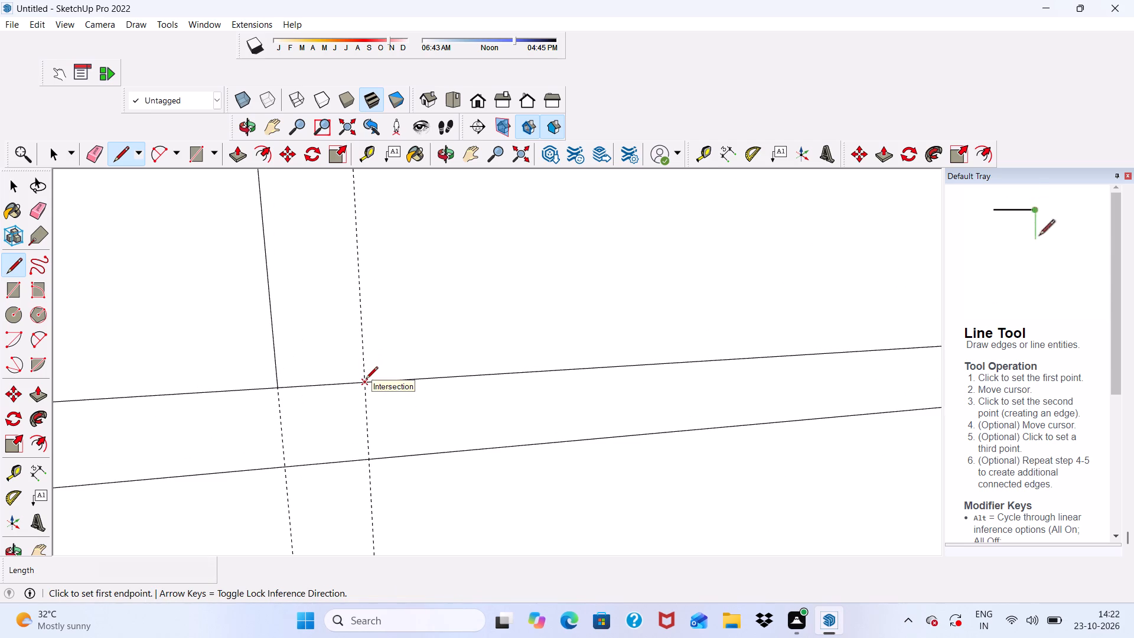
left_click(366, 380)
scroll(366, 385, "down", 20)
scroll(366, 385, "down", 11)
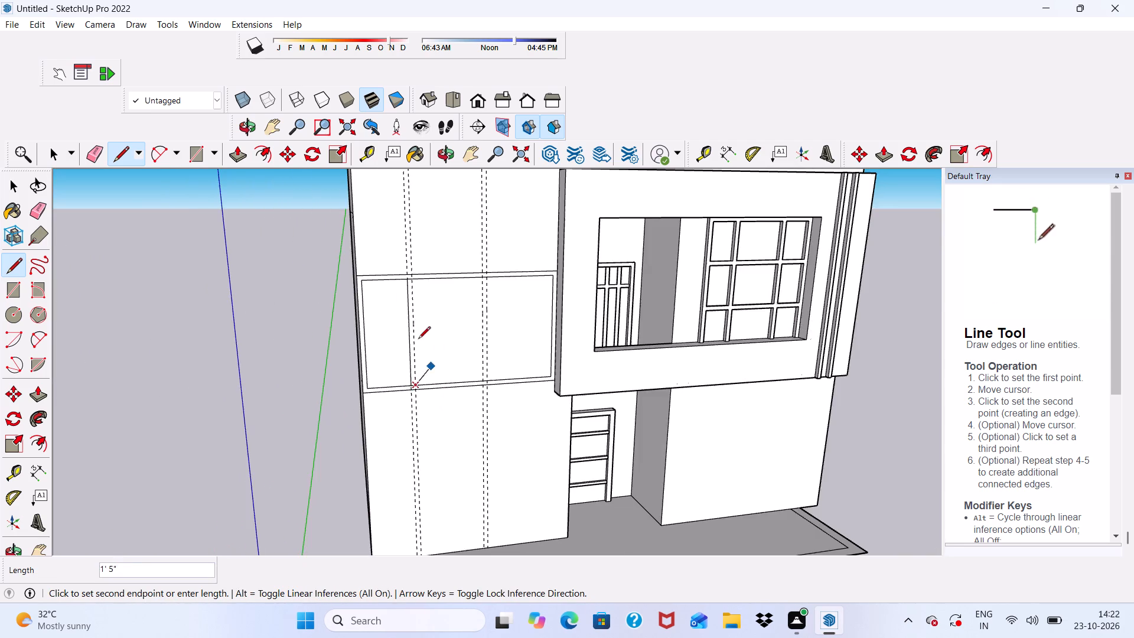
scroll(391, 278, "up", 16)
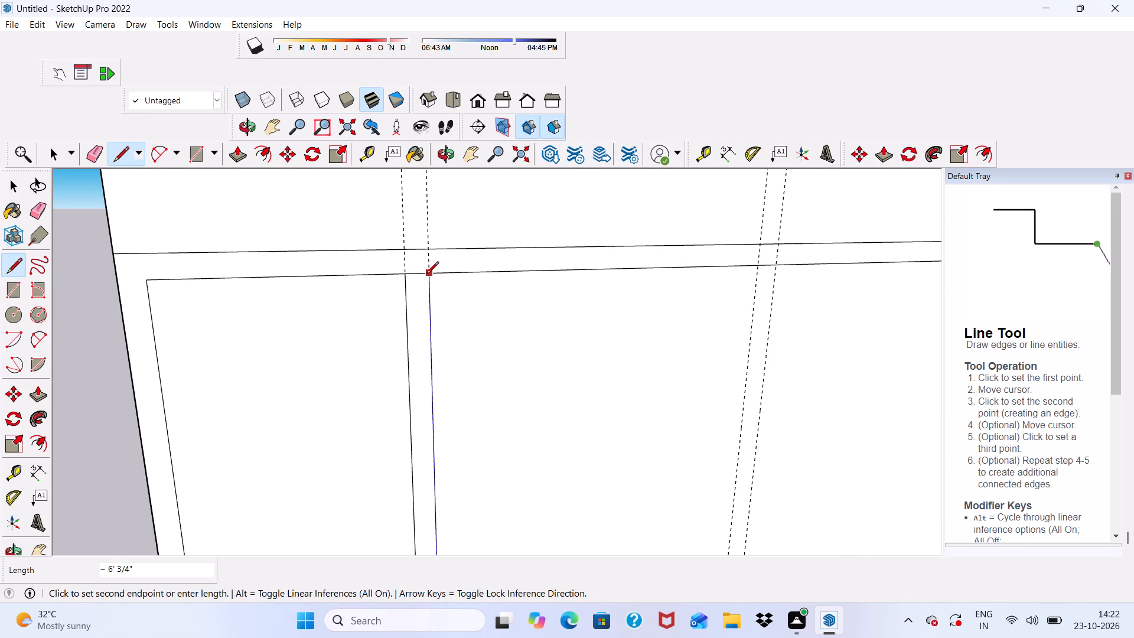
left_click(426, 275)
Draw a vertical line about 6' 3/4" long on the third vertical guide, from the inner rectangle's upper edge to its lower edge.
scroll(405, 343, "down", 11)
scroll(575, 289, "up", 9)
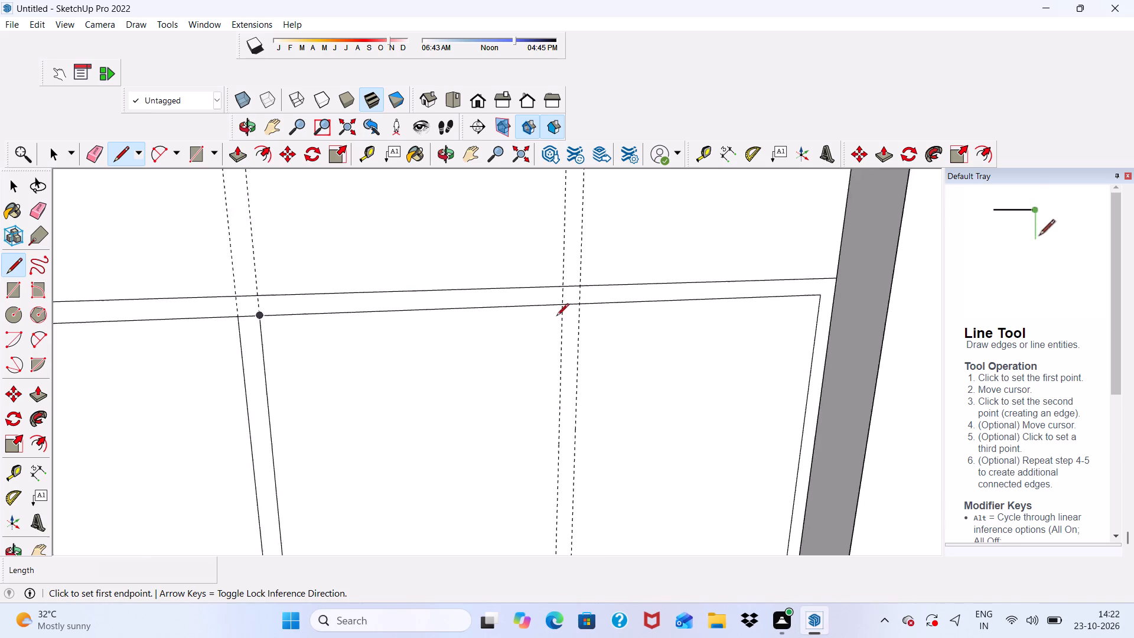
scroll(556, 317, "up", 4)
left_click(565, 300)
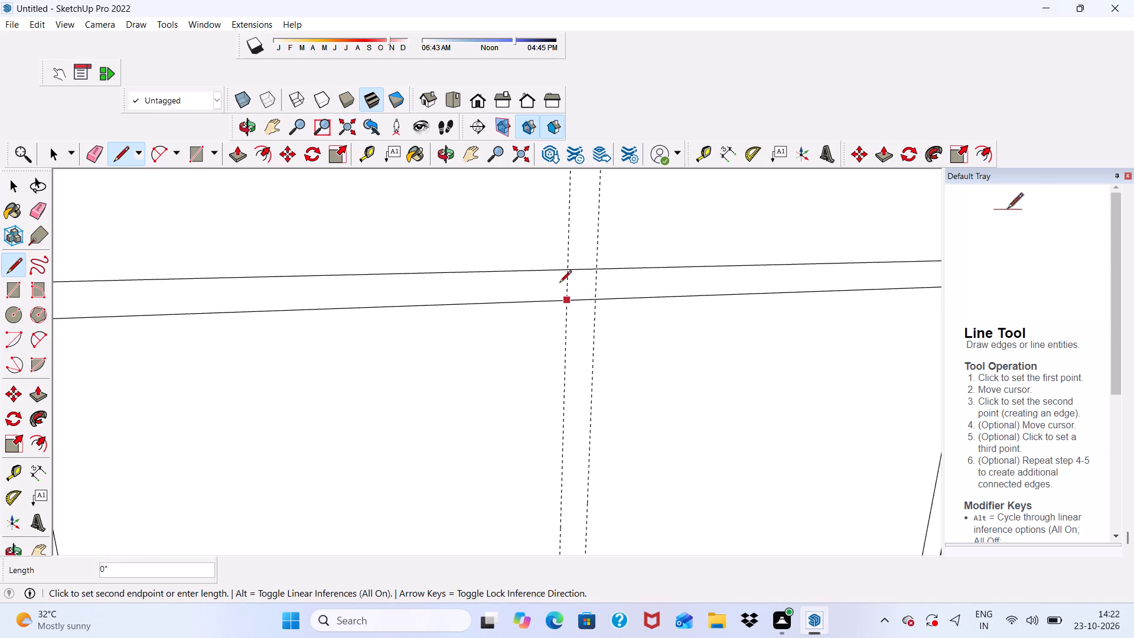
scroll(543, 250, "down", 5)
scroll(542, 193, "down", 11)
scroll(480, 486, "up", 4)
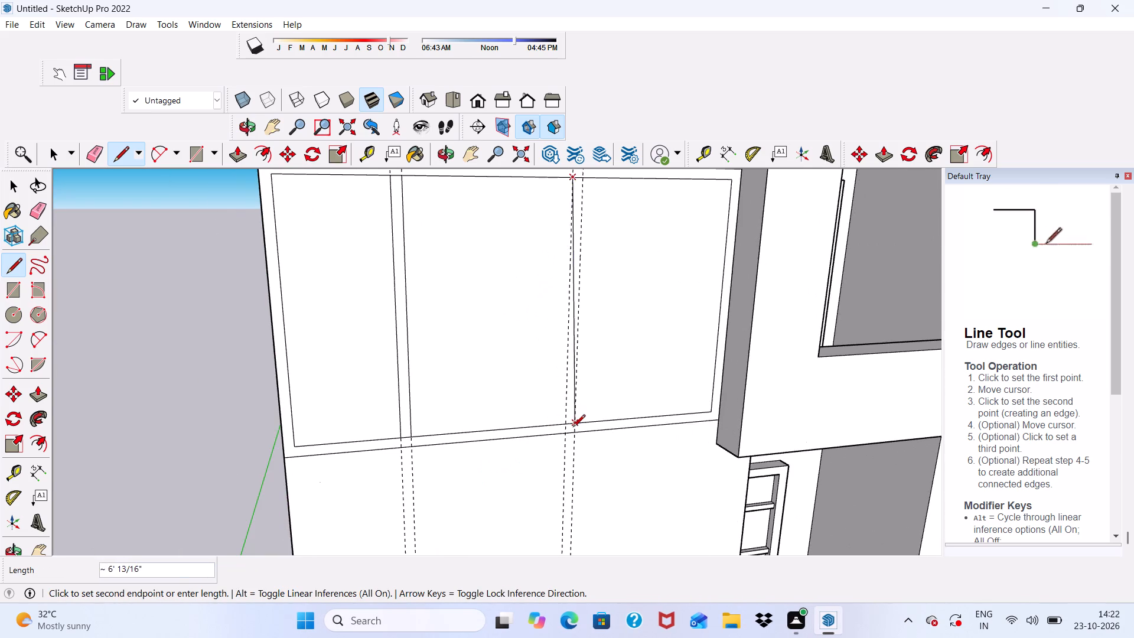
scroll(573, 428, "up", 7)
left_click(557, 421)
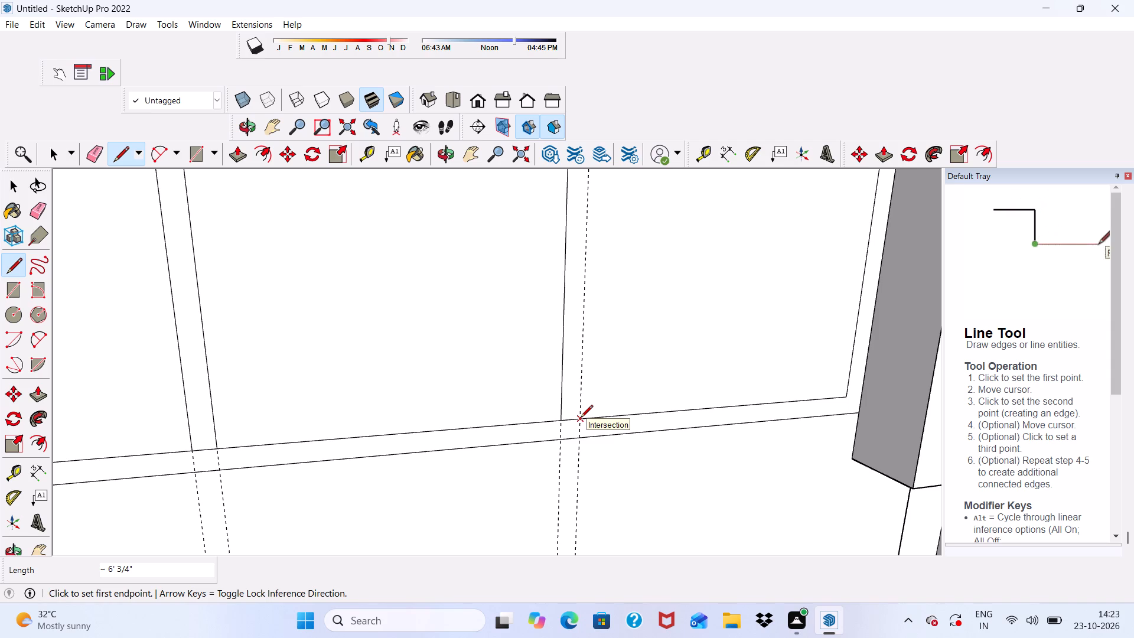
Draw a matching vertical line about 6' 3/4" long on the fourth vertical guide, from the inner rectangle's lower edge to its upper edge.
left_click(581, 418)
scroll(571, 374, "down", 6)
scroll(584, 393, "up", 2)
scroll(581, 380, "down", 12)
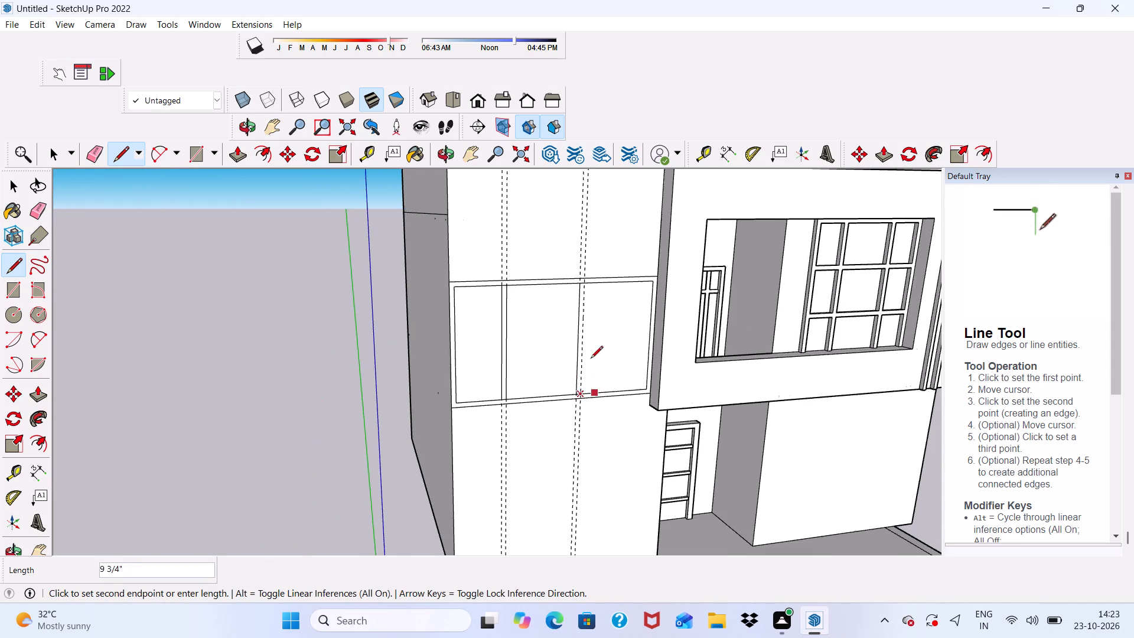
scroll(576, 281, "up", 16)
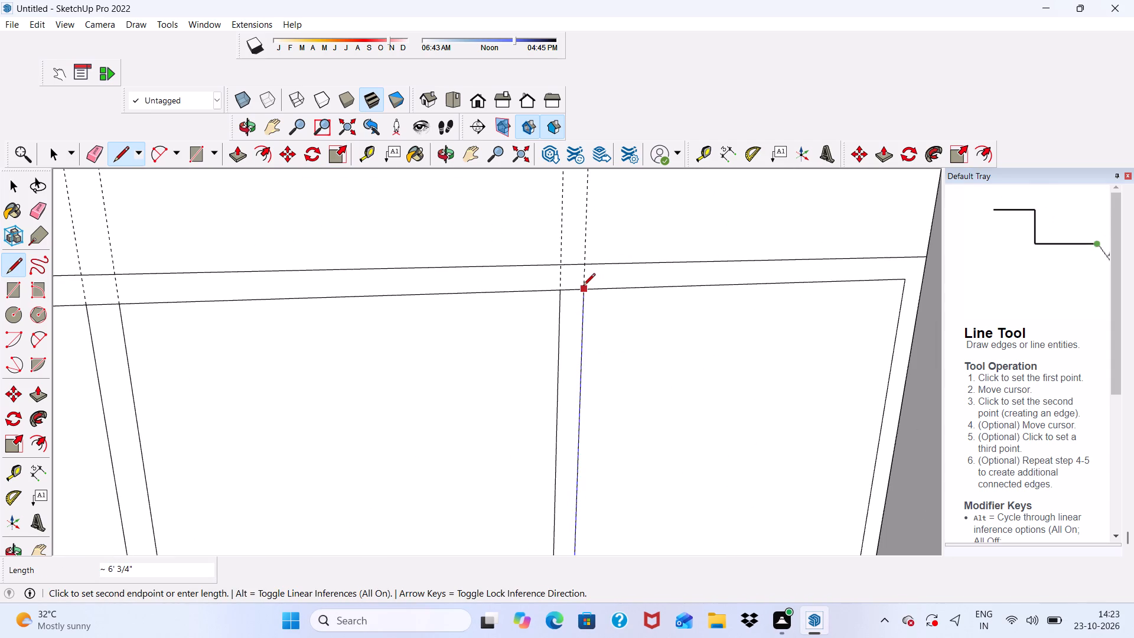
left_click(583, 287)
key("space")
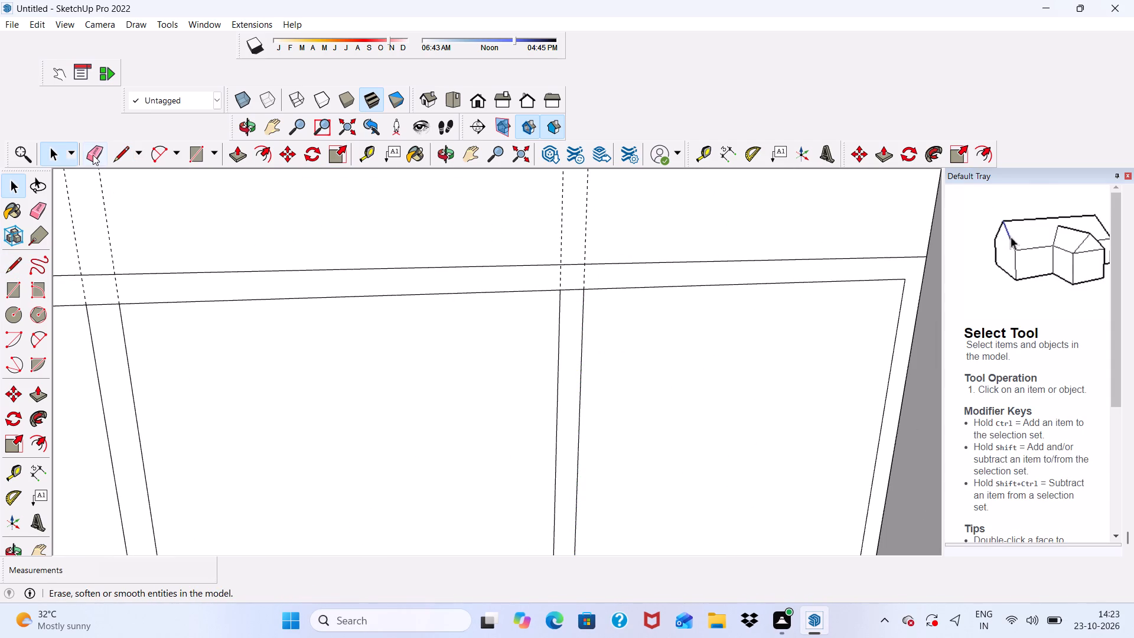
Erase the four vertical guides running through the window's mullions.
left_click(93, 155)
left_click_drag(533, 213, 584, 208)
left_click_drag(596, 239, 590, 240)
left_click_drag(590, 239, 584, 236)
scroll(569, 229, "down", 19)
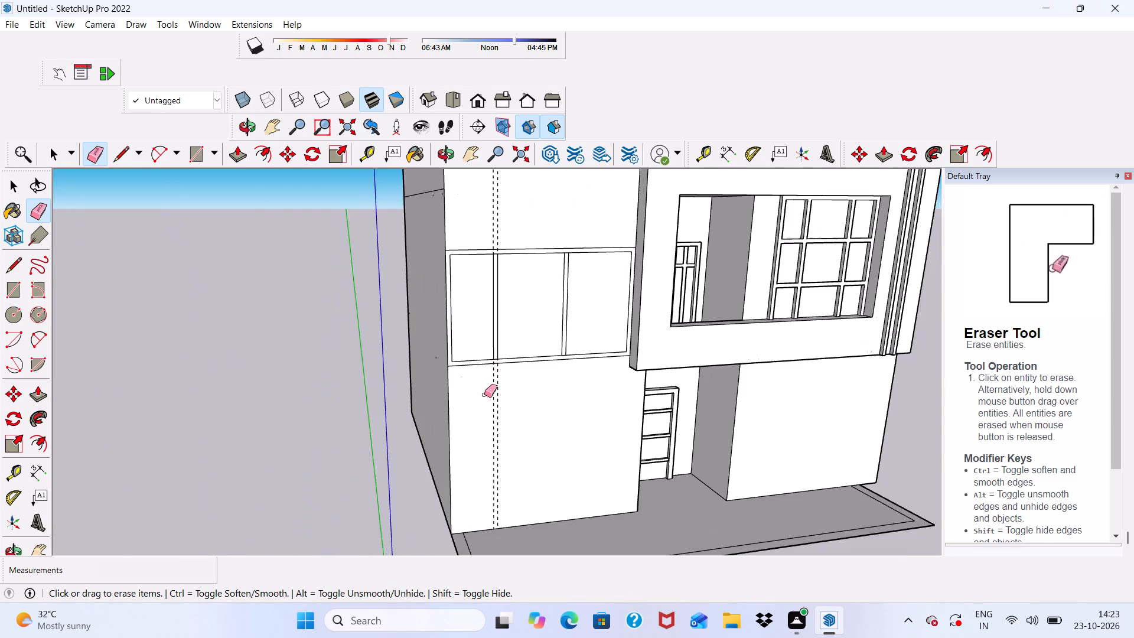
scroll(483, 409, "up", 5)
left_click_drag(483, 409, 524, 409)
left_click_drag(499, 390, 498, 411)
left_click_drag(491, 402, 516, 398)
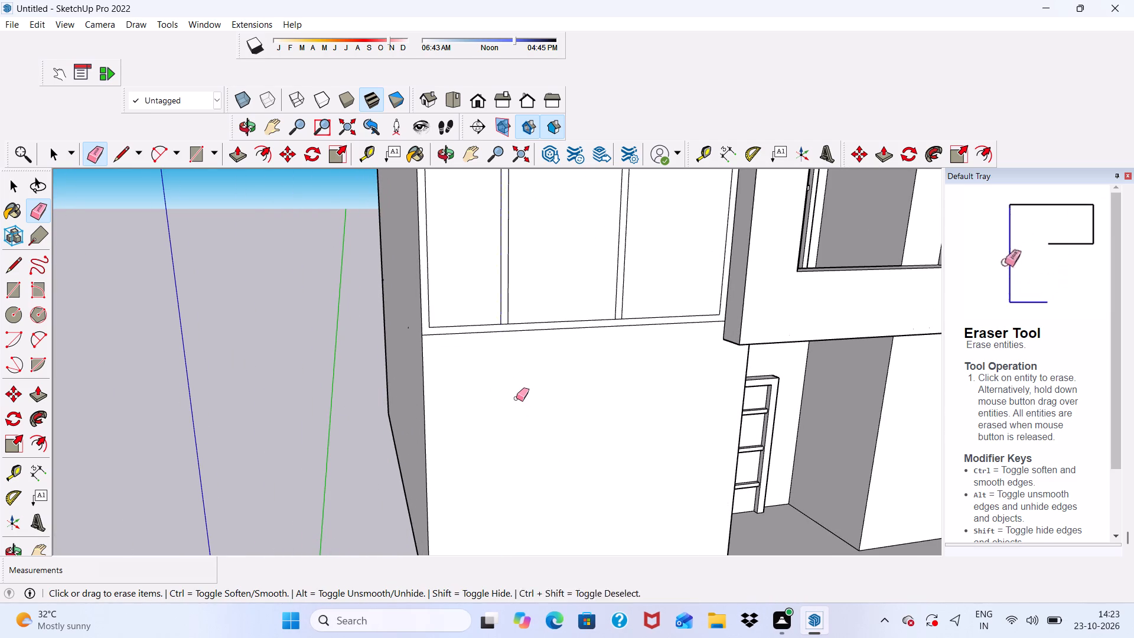
scroll(497, 383, "down", 11)
key("space")
Place horizontal guides about 1' 3 1/2" below the inner rectangle's upper edge and about 1' 4 1/8" above its lower edge.
scroll(495, 288, "up", 6)
middle_click_drag(562, 438, 555, 414)
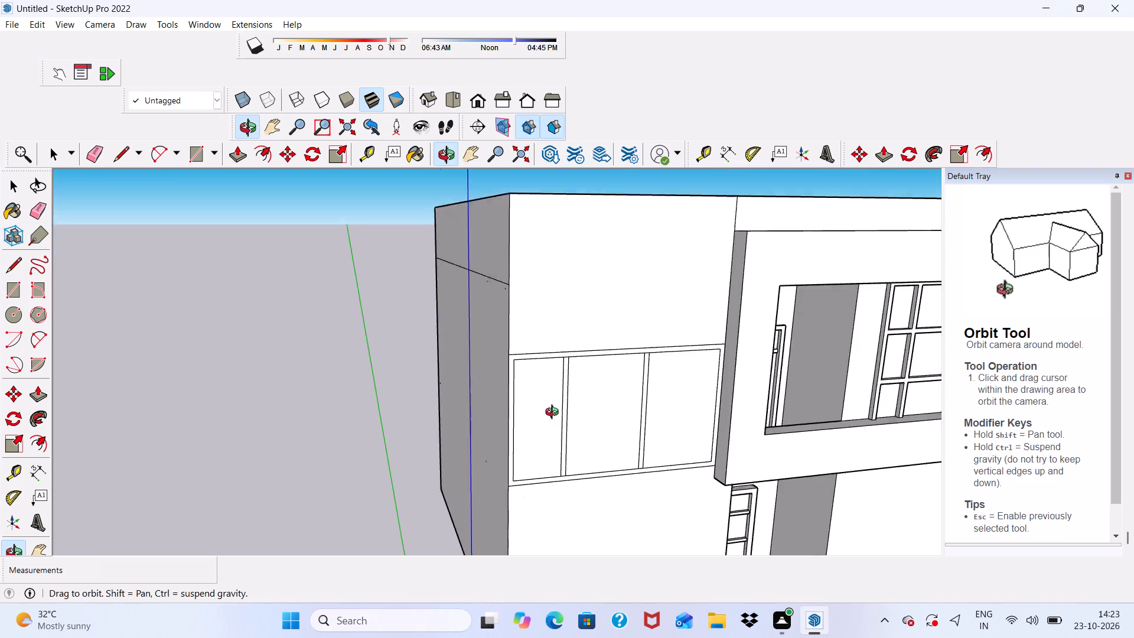
middle_click_drag(555, 414, 517, 349)
scroll(517, 353, "up", 1)
scroll(516, 356, "down", 10)
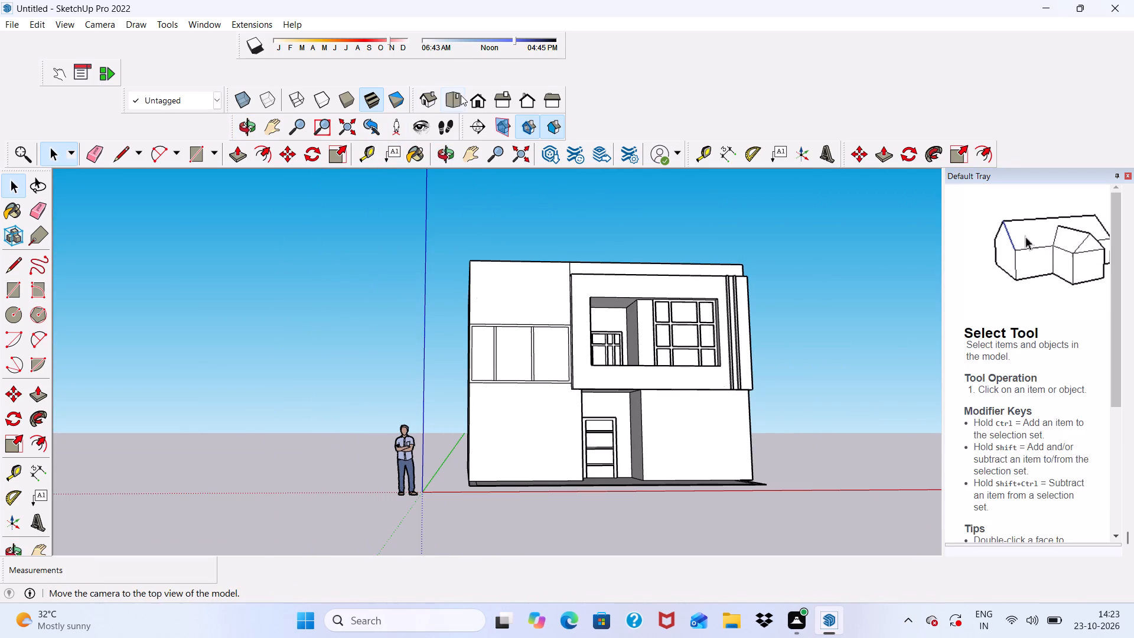
left_click(474, 97)
left_click_drag(456, 330, 456, 322)
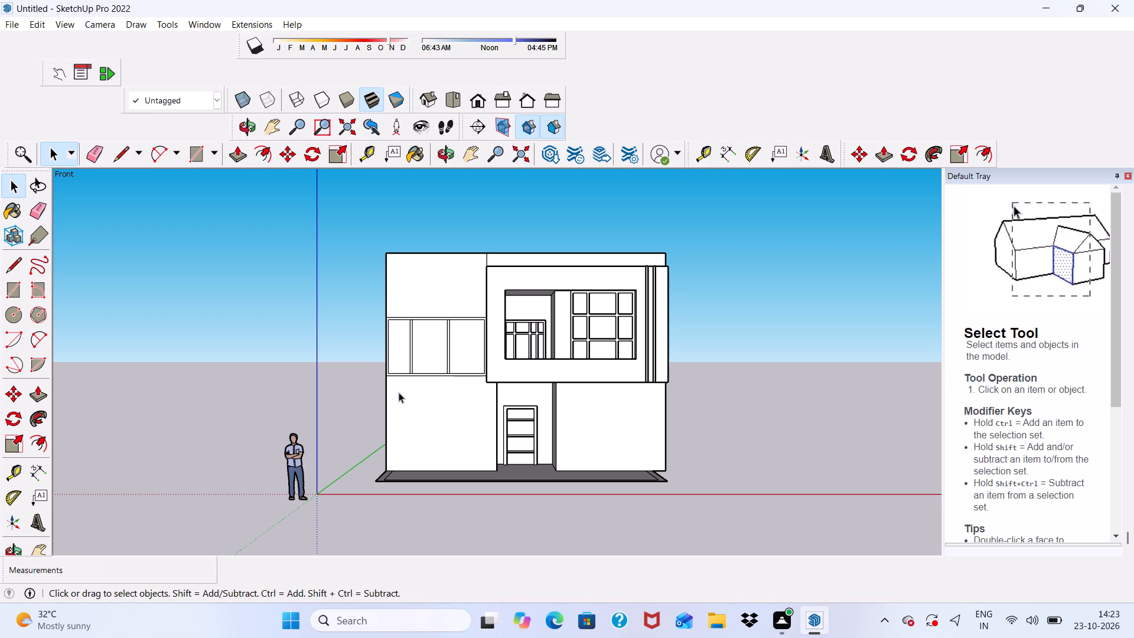
scroll(464, 281, "up", 4)
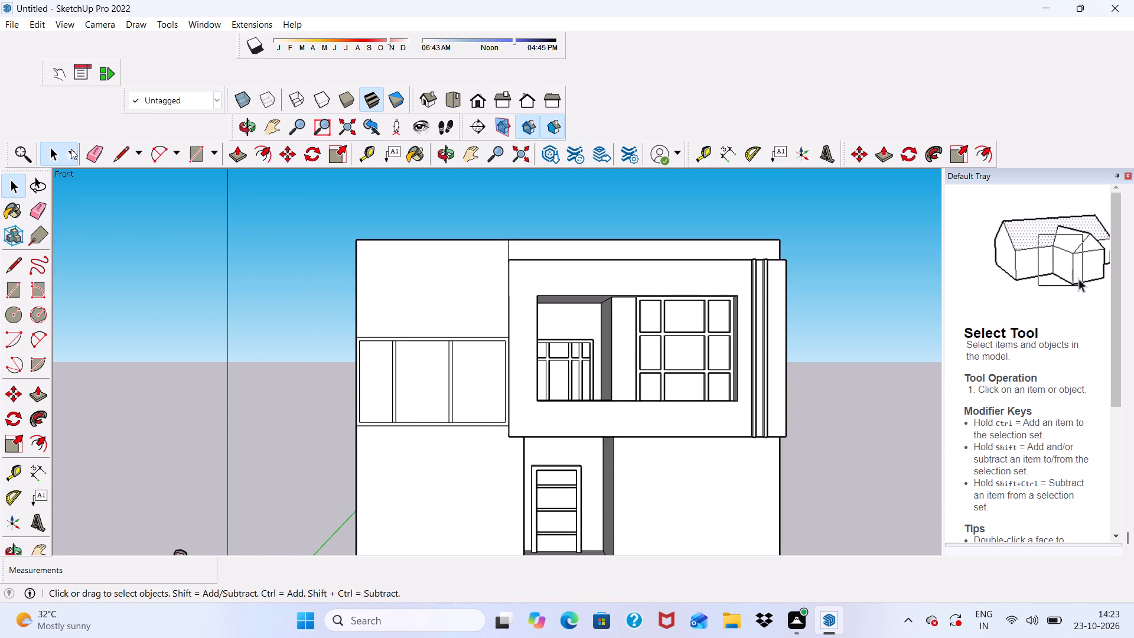
left_click(371, 151)
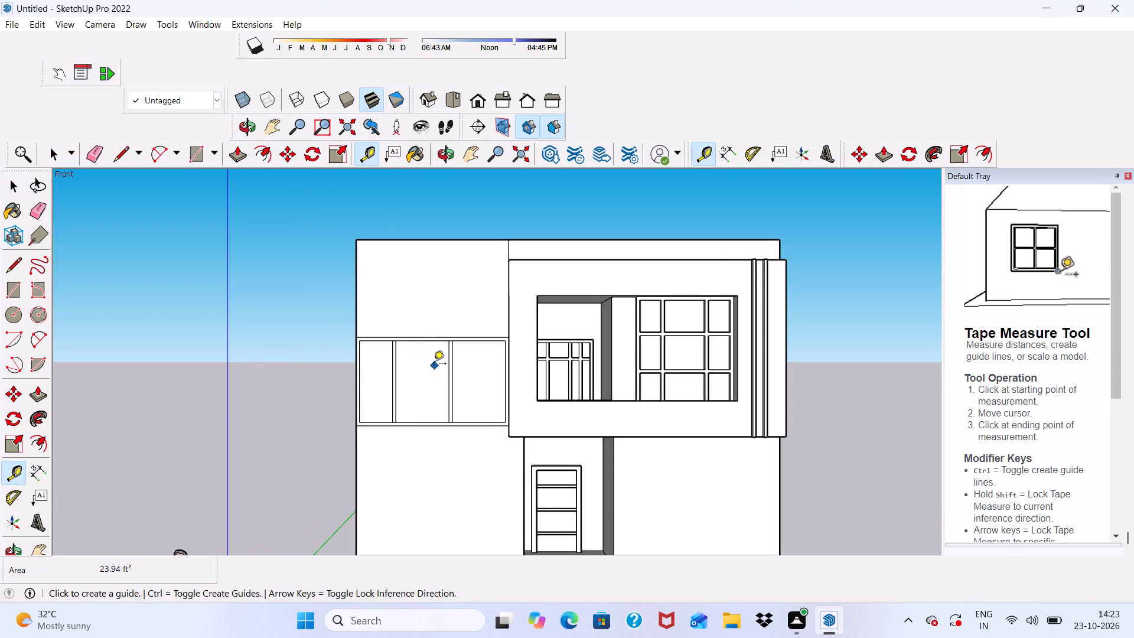
scroll(433, 364, "up", 6)
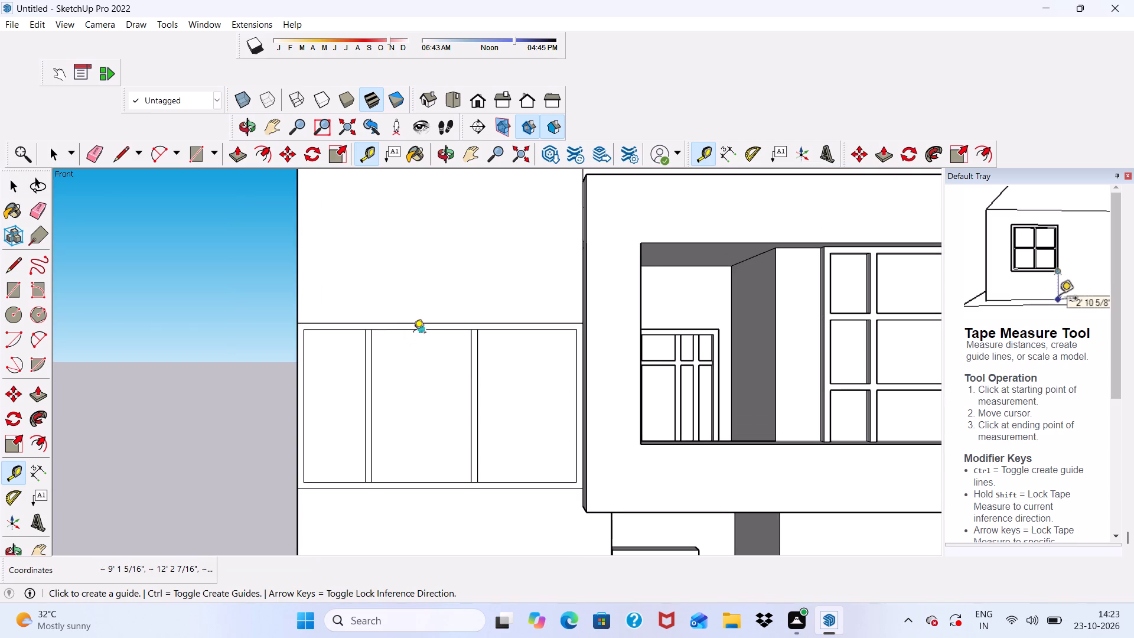
left_click(402, 331)
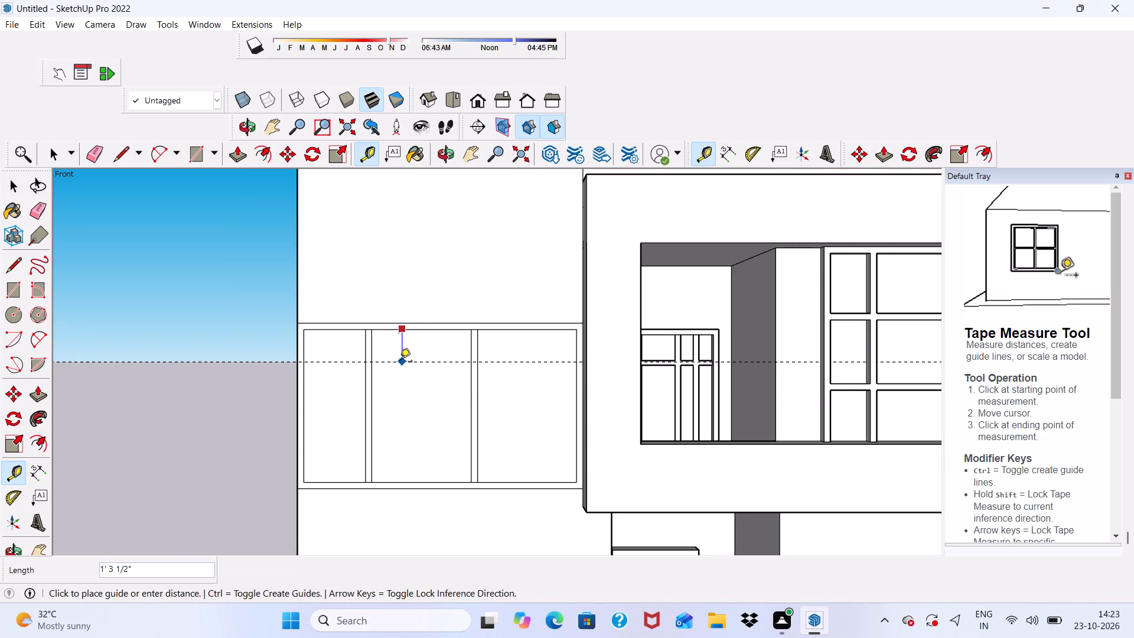
left_click(400, 362)
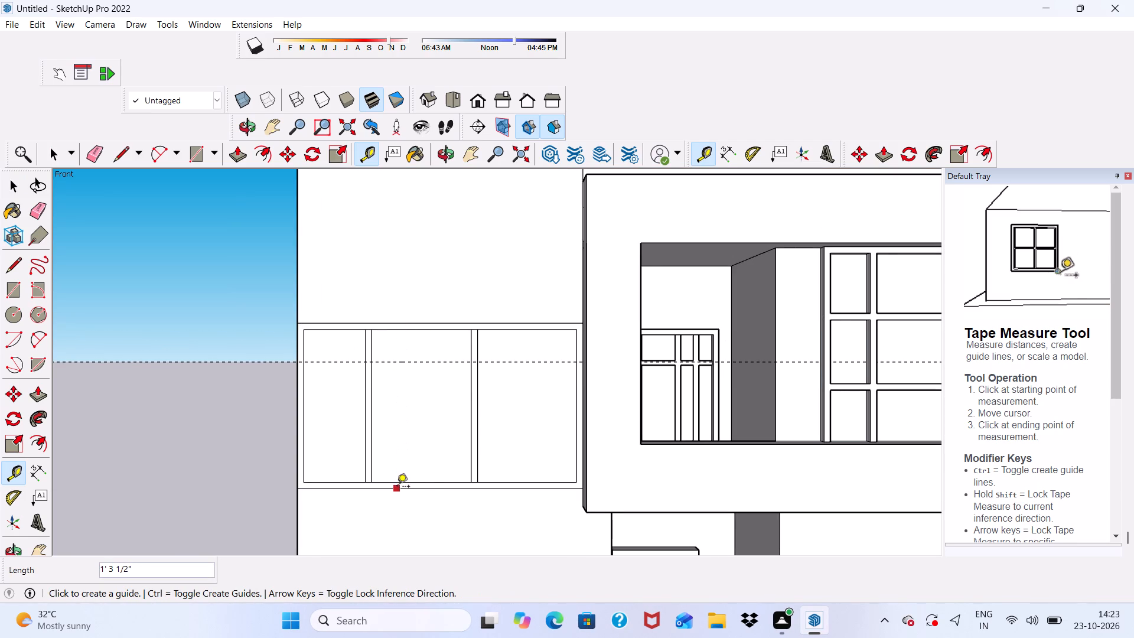
left_click(397, 483)
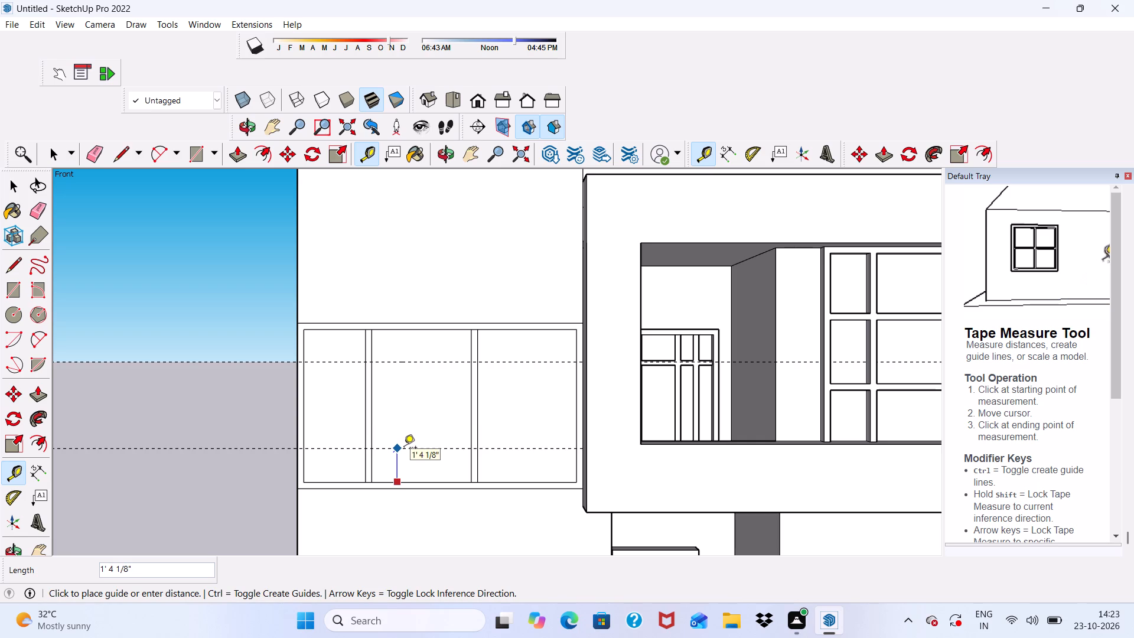
left_click(404, 448)
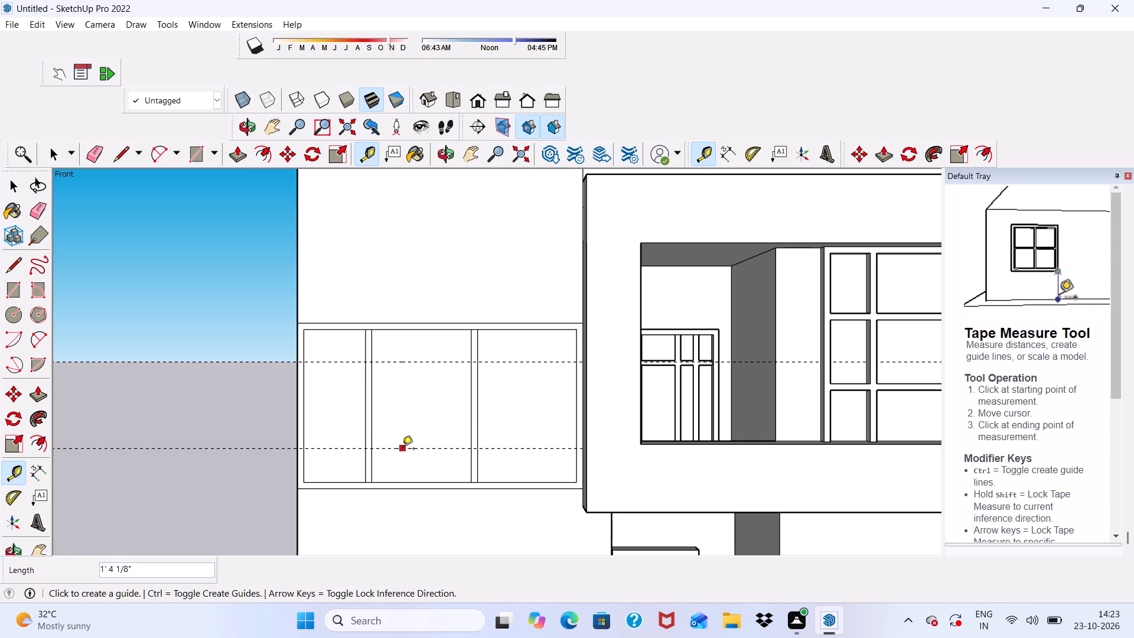
Place a companion guide 3" above each of the two horizontal guides across the window.
left_click(402, 450)
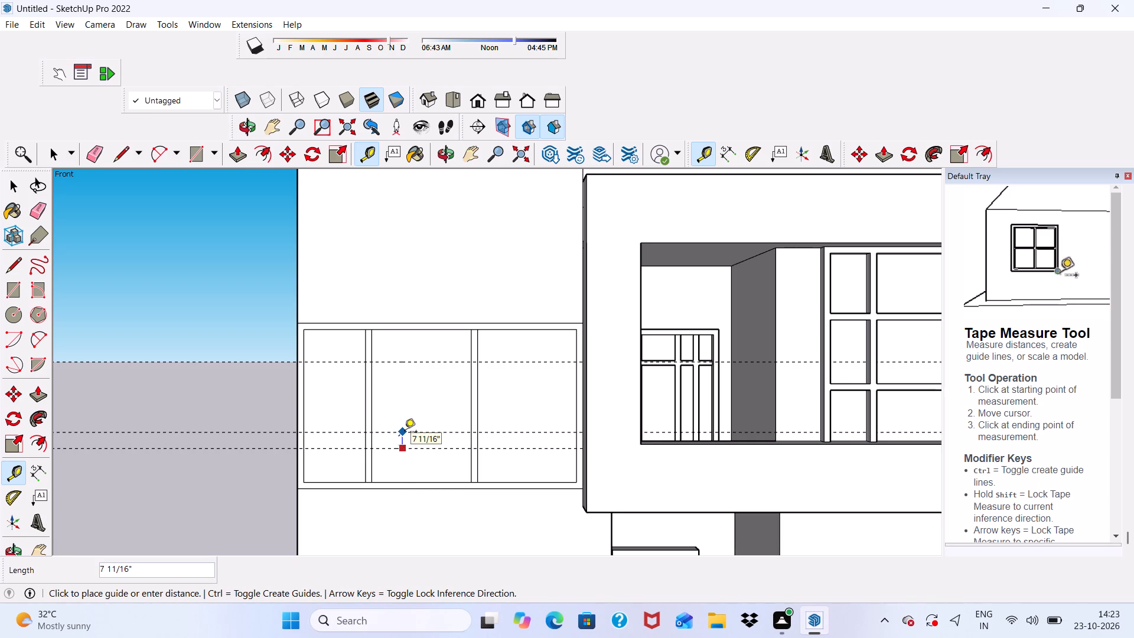
key("3")
key("shift+quotedbl")
key("Return")
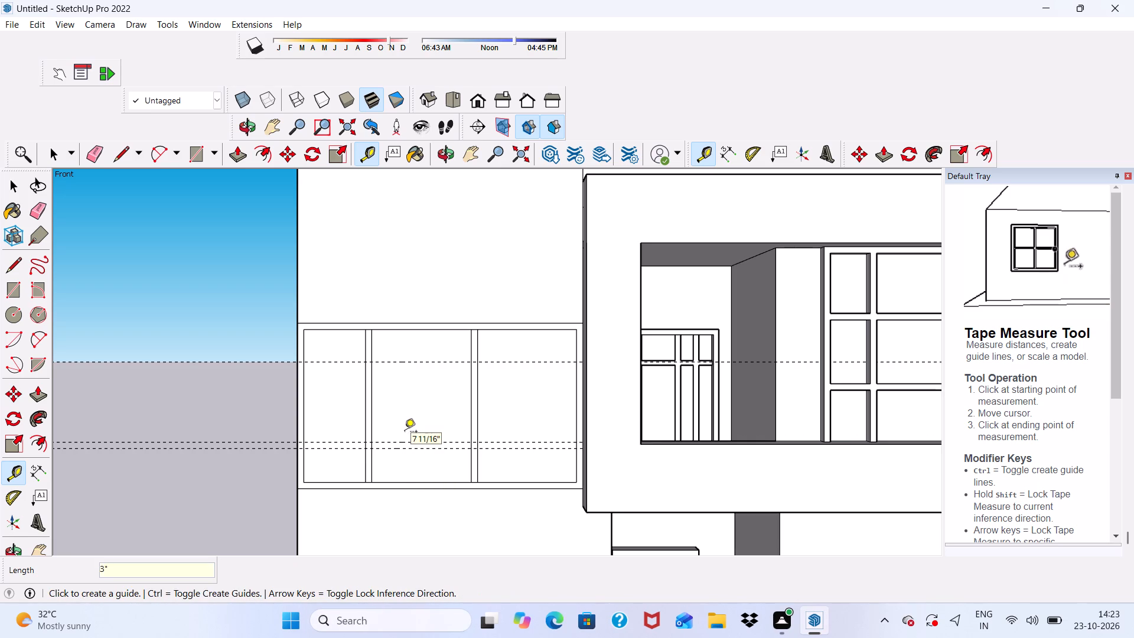
key("space")
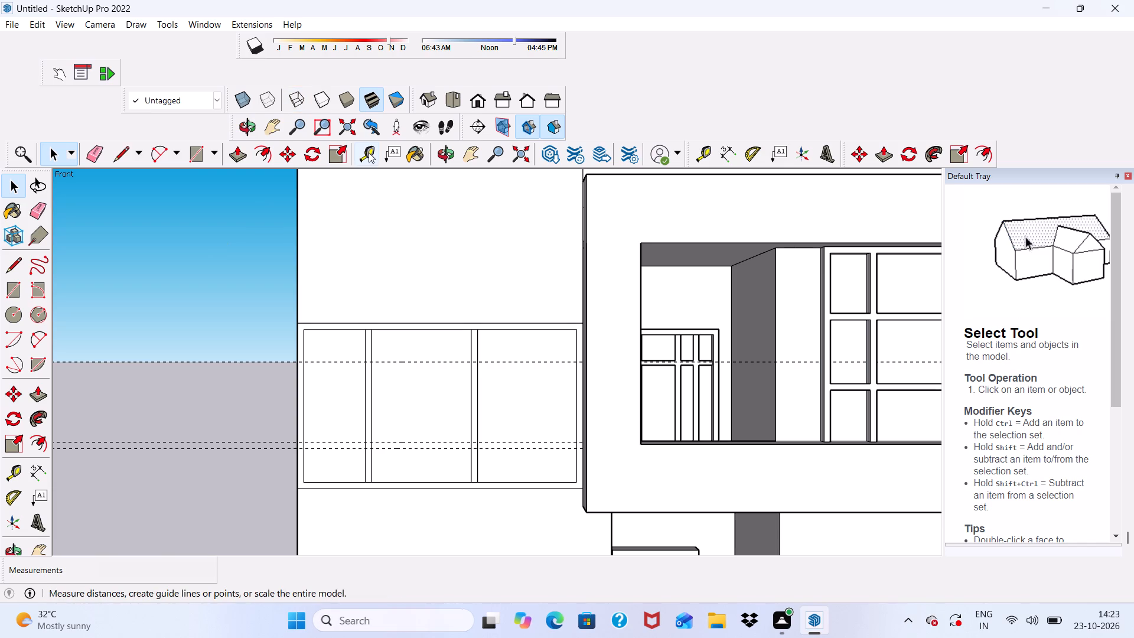
left_click(369, 152)
scroll(432, 330, "up", 2)
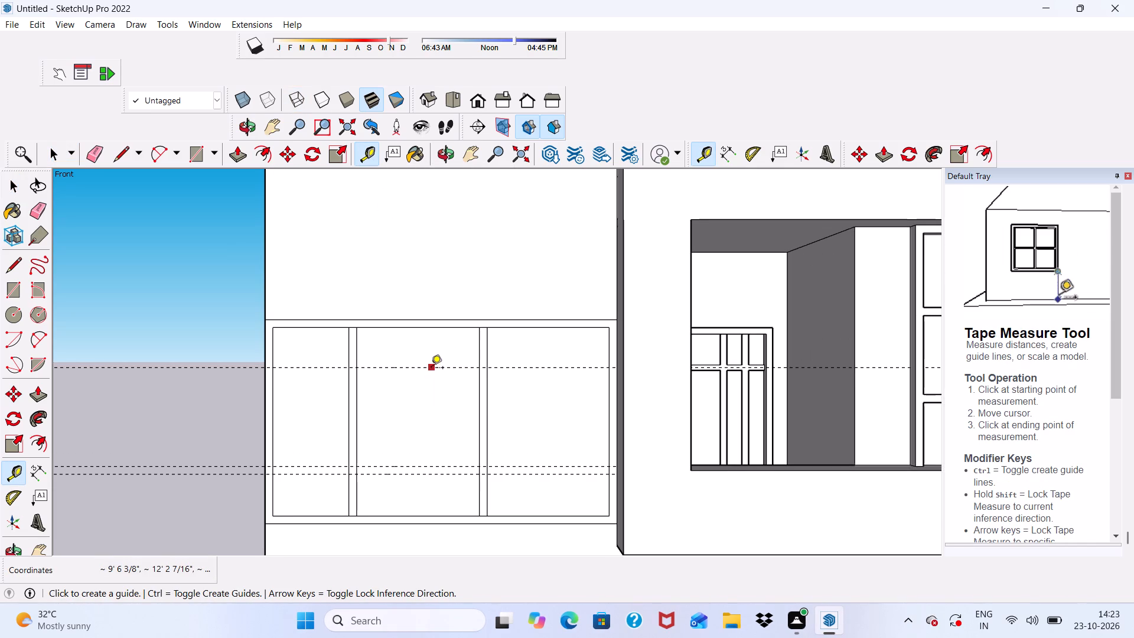
left_click(431, 369)
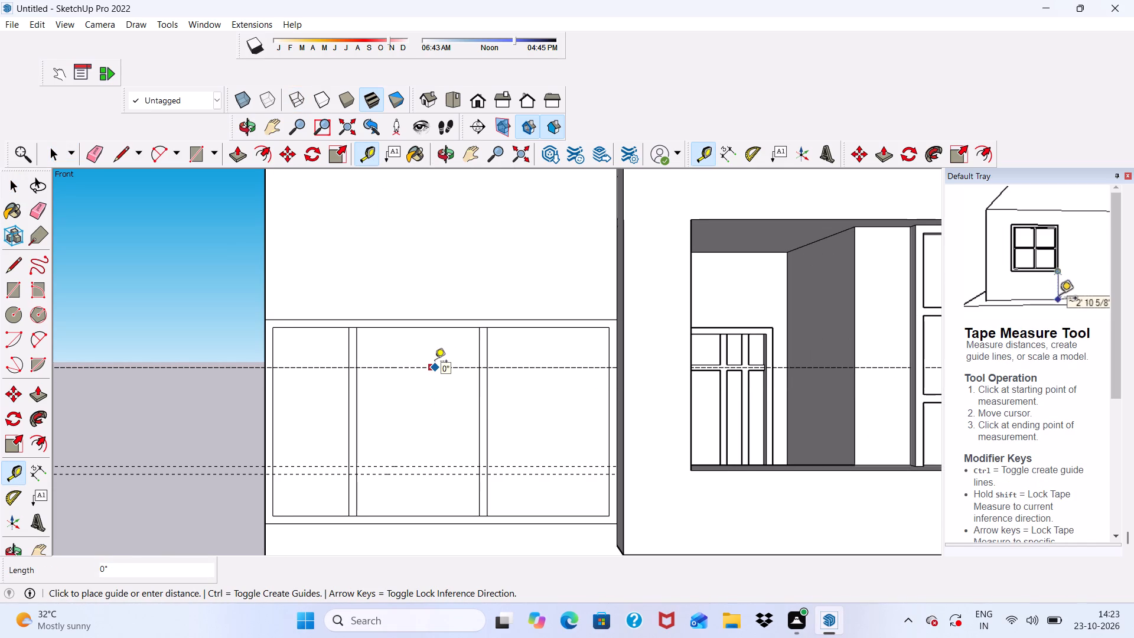
key("3")
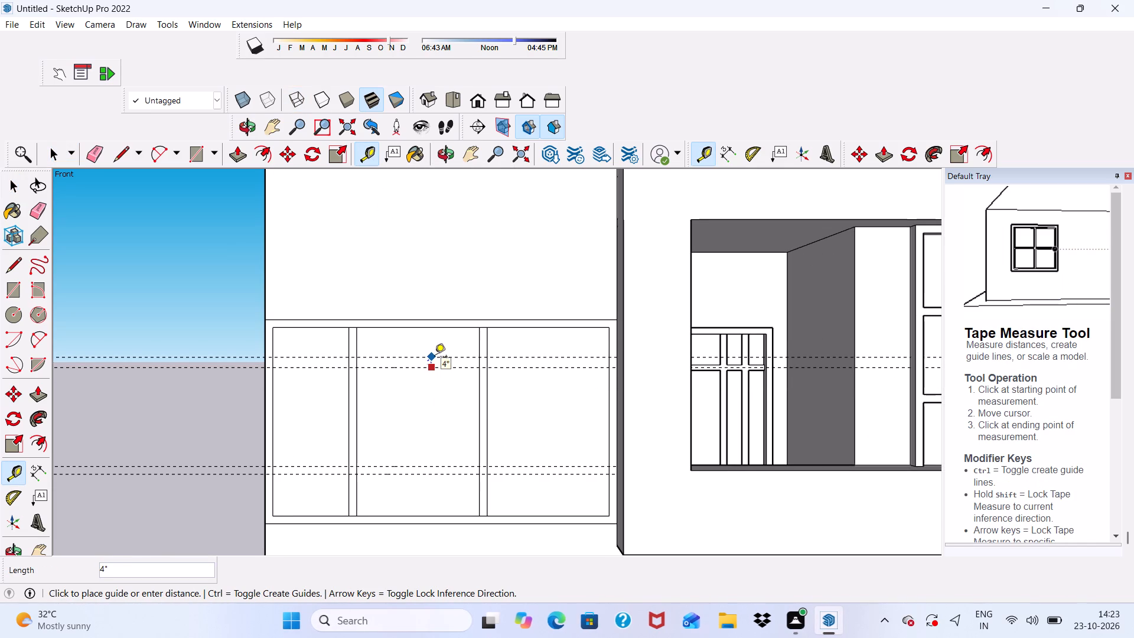
key("shift+quotedbl")
key("Return")
key("space")
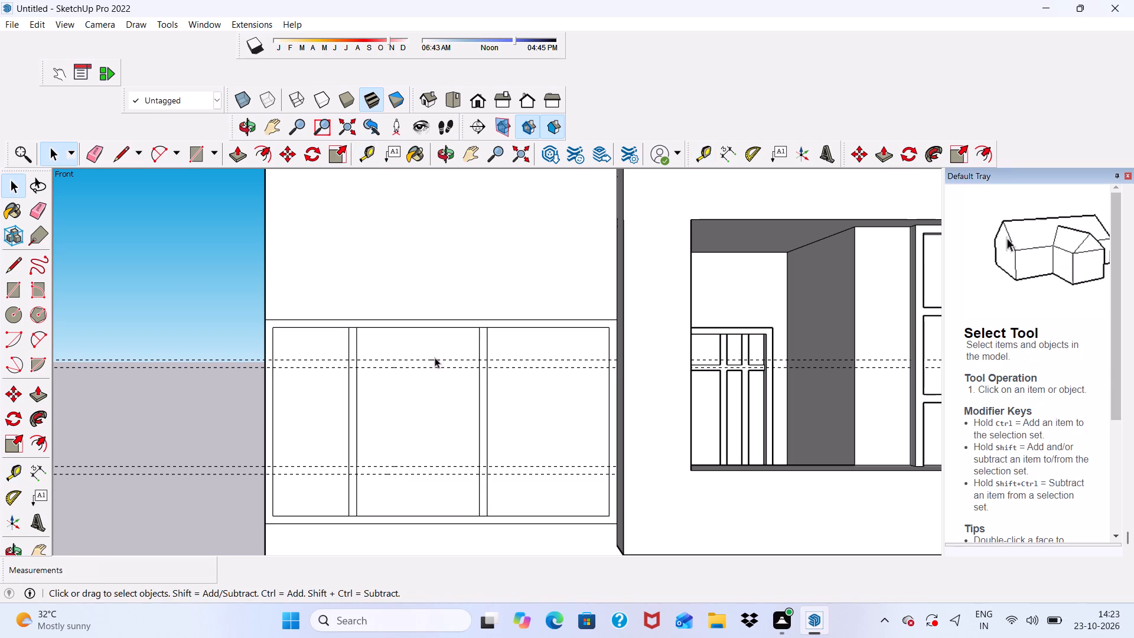
Draw a horizontal line about 10' 9 7/8" long on the uppermost guide, between the inner rectangle's two side edges.
left_click(123, 152)
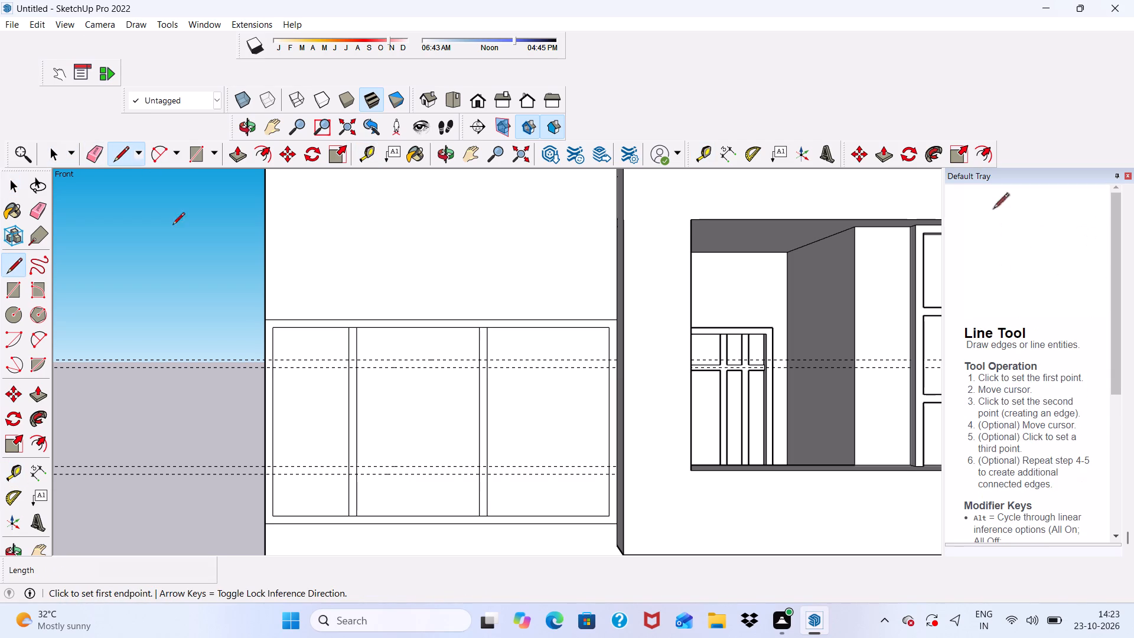
scroll(276, 383, "up", 3)
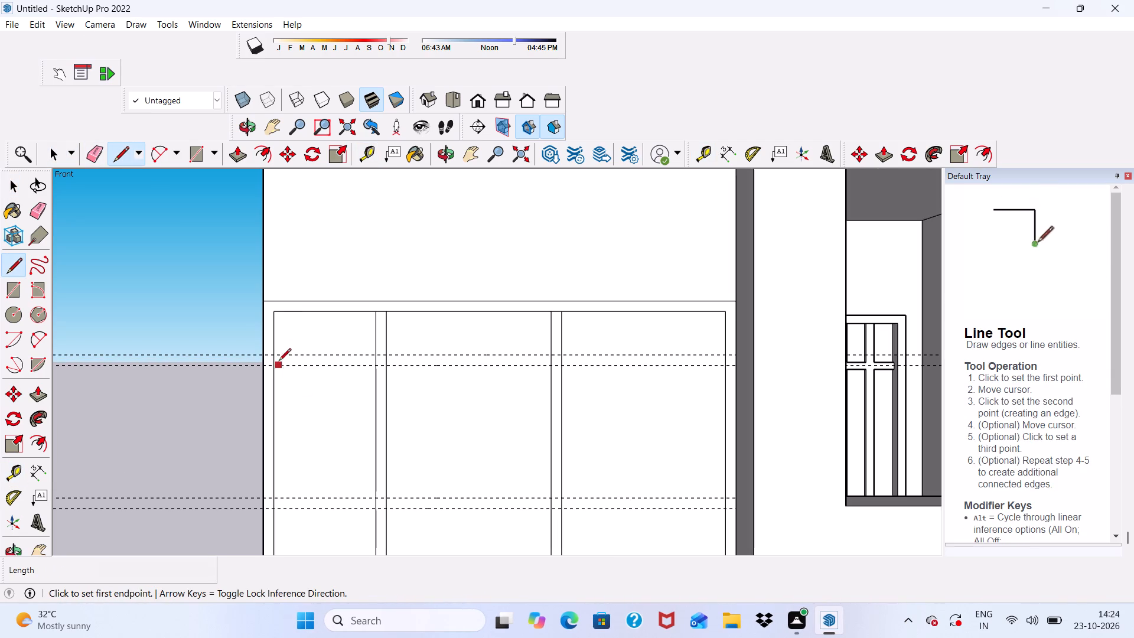
left_click(275, 357)
scroll(564, 363, "down", 4)
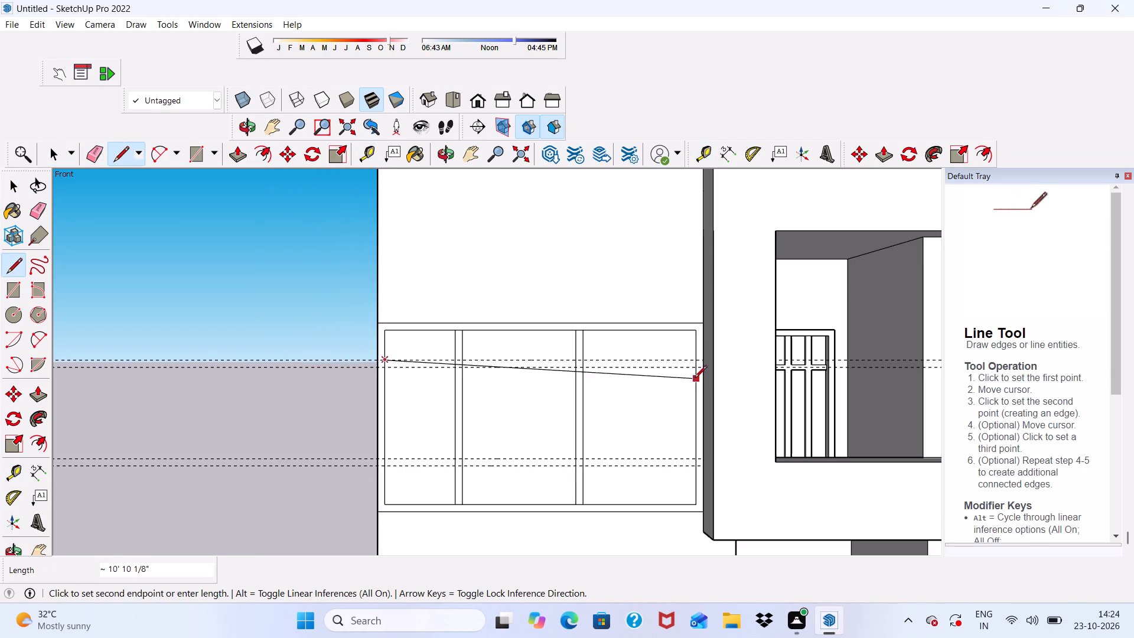
scroll(685, 352, "up", 8)
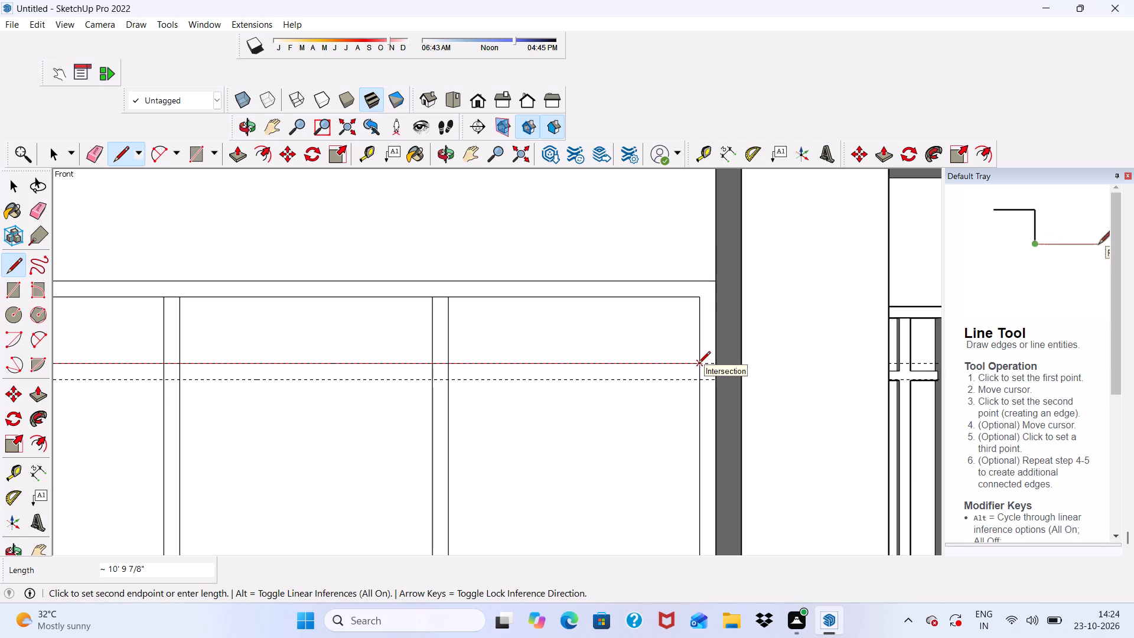
scroll(698, 369, "up", 5)
scroll(696, 362, "down", 1)
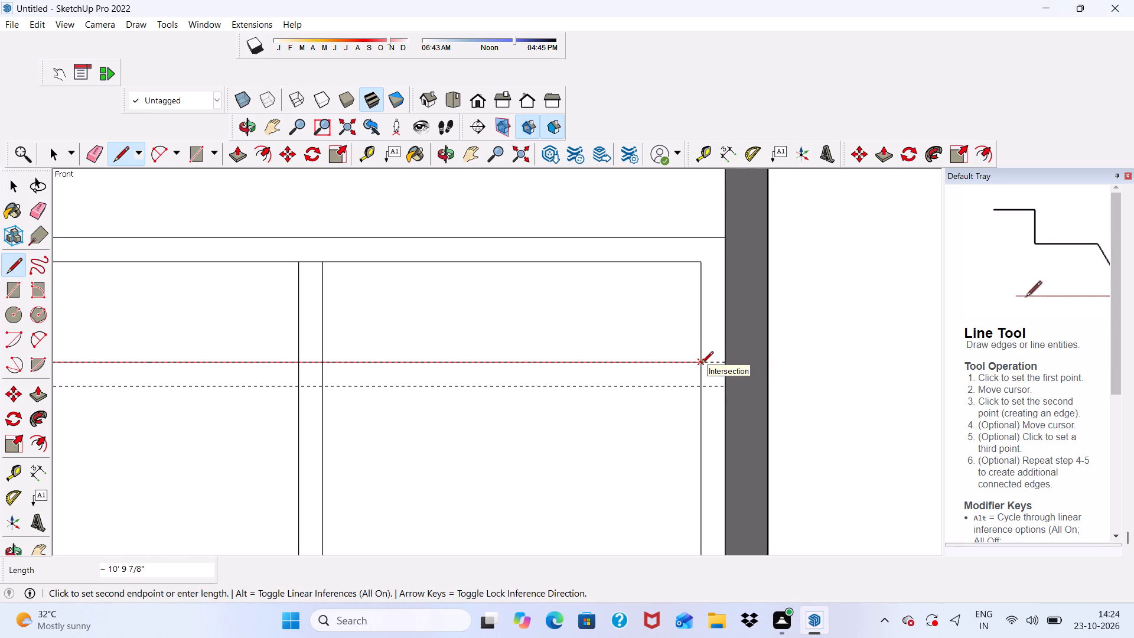
left_click(701, 364)
scroll(644, 313, "down", 11)
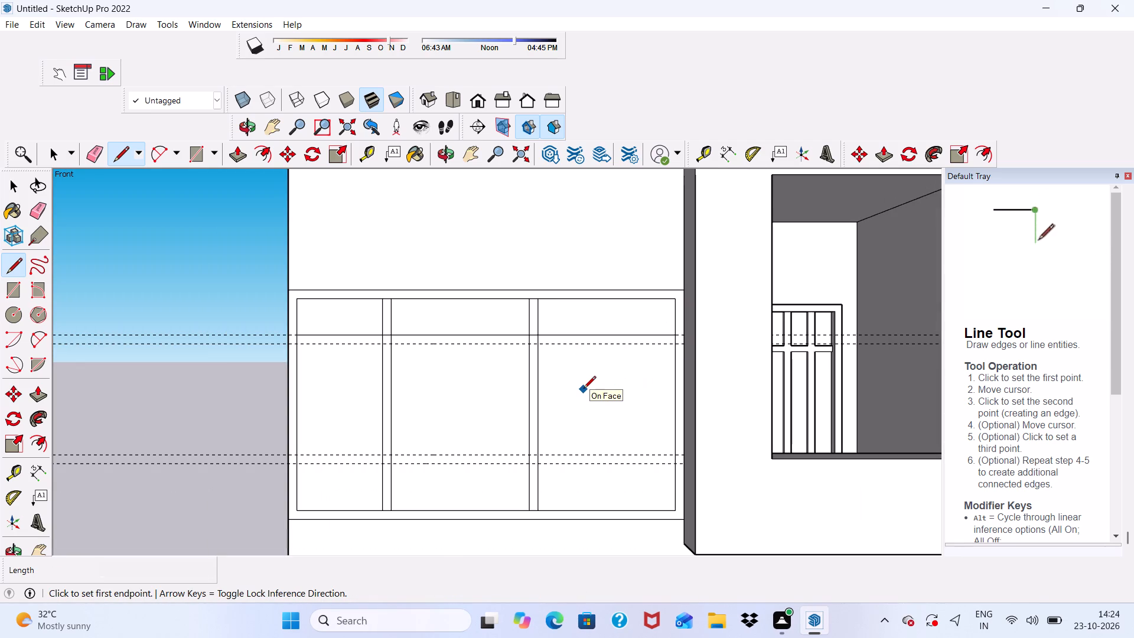
Draw a horizontal line about 10' 9 7/8" long on the upper bar's lower guide, between the inner rectangle's side edges.
scroll(379, 399, "up", 4)
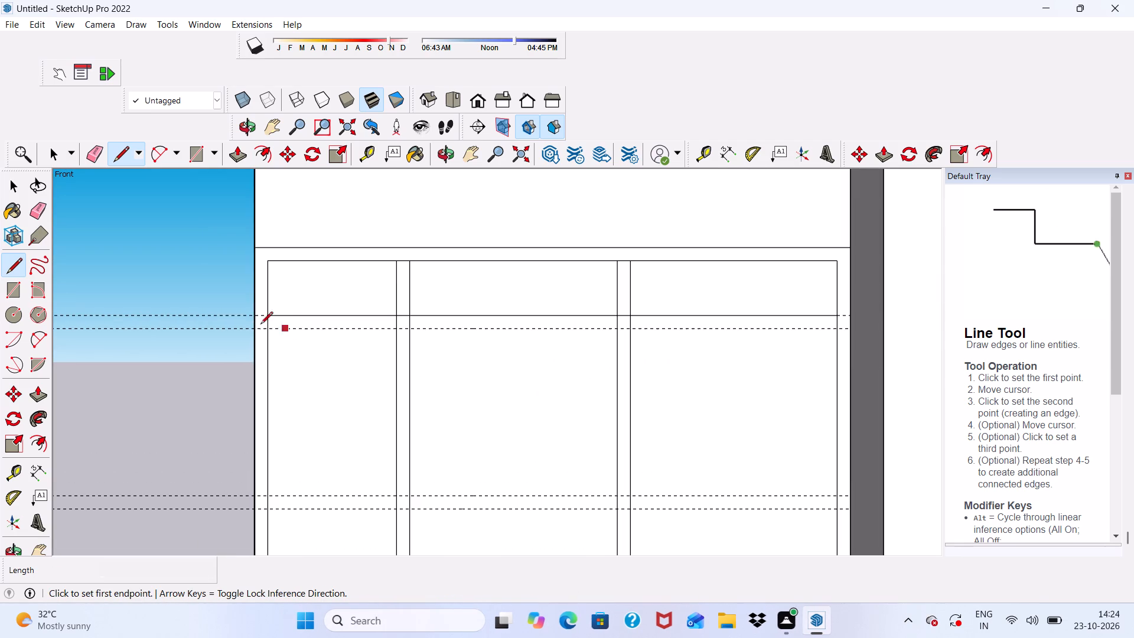
scroll(272, 334, "up", 5)
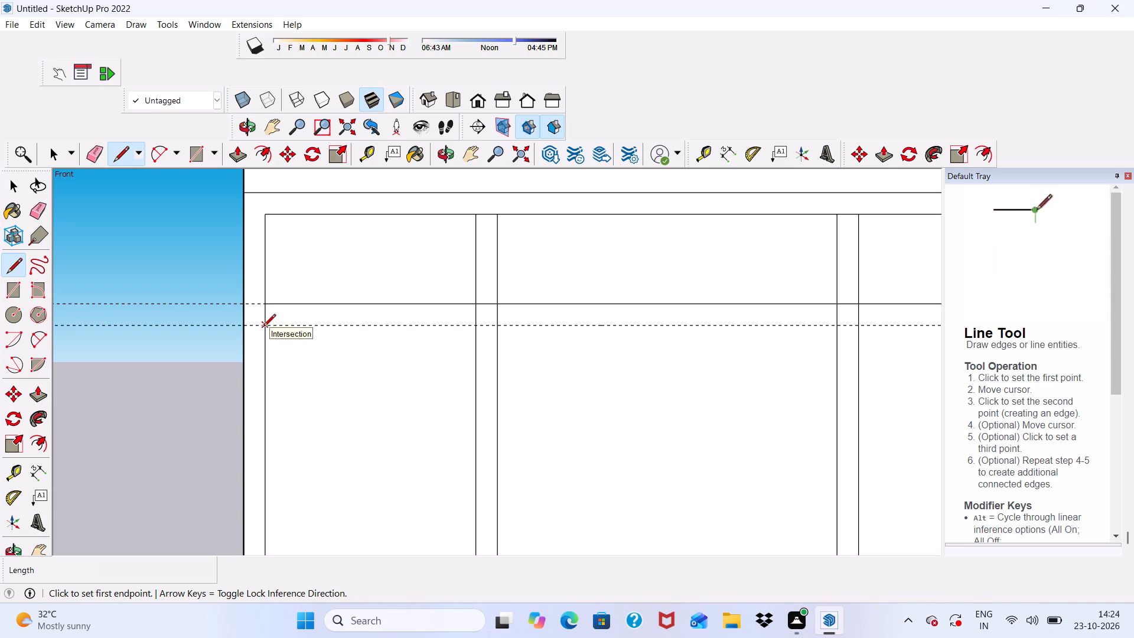
left_click(263, 327)
scroll(395, 355, "down", 4)
scroll(344, 290, "down", 10)
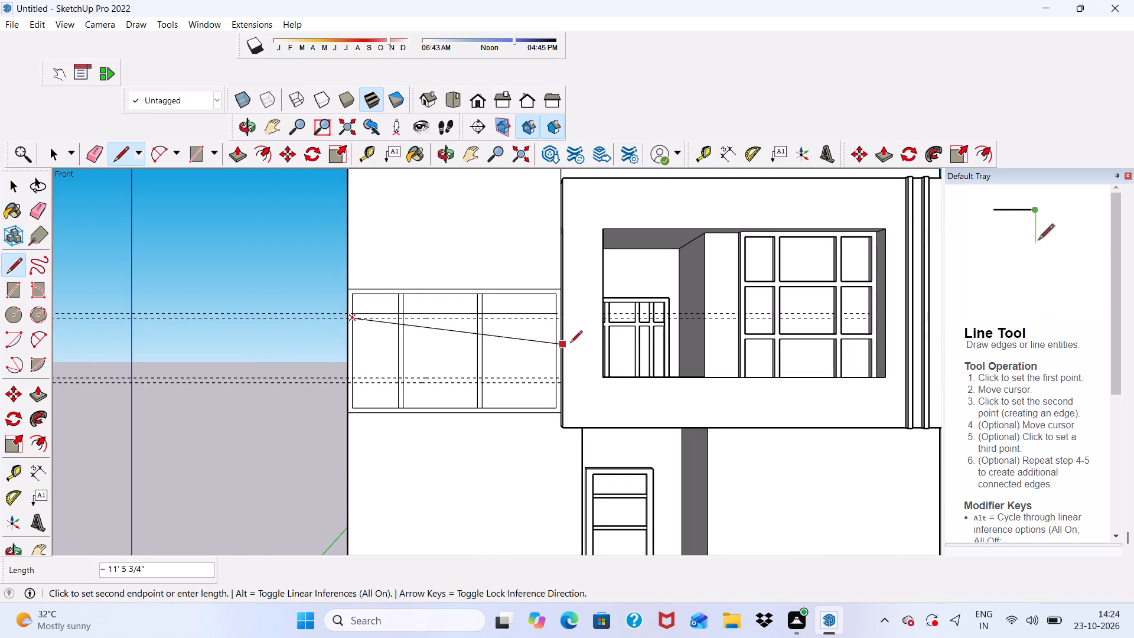
scroll(586, 340, "up", 14)
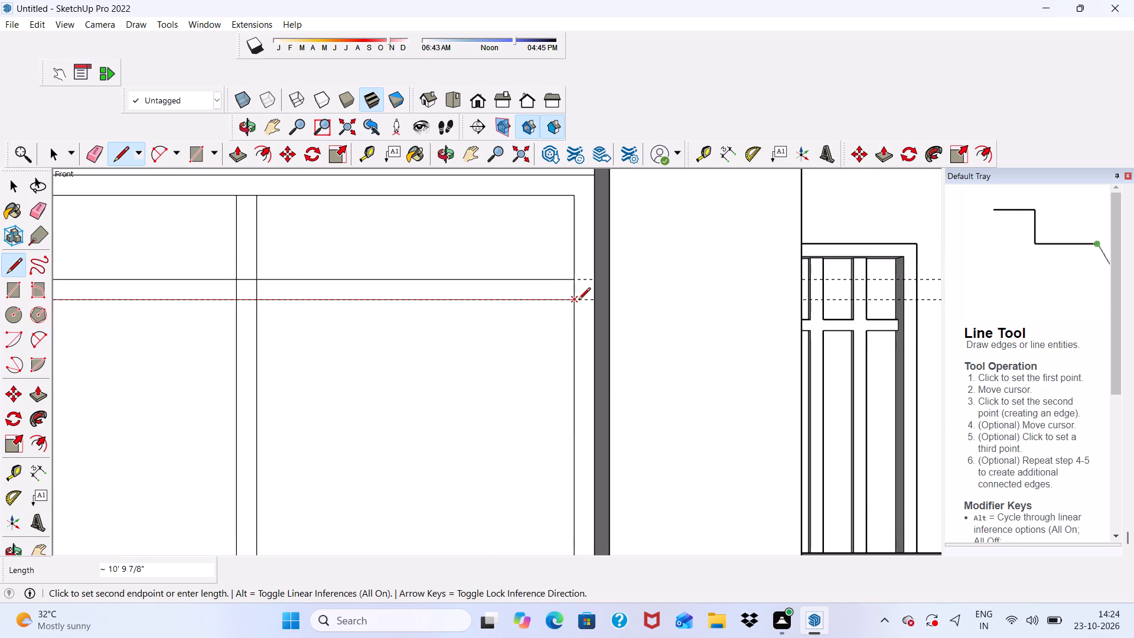
left_click(571, 301)
Draw a horizontal line about 10' 9 7/8" long on the lower bar's upper guide, between the inner rectangle's side edges.
scroll(534, 240, "down", 12)
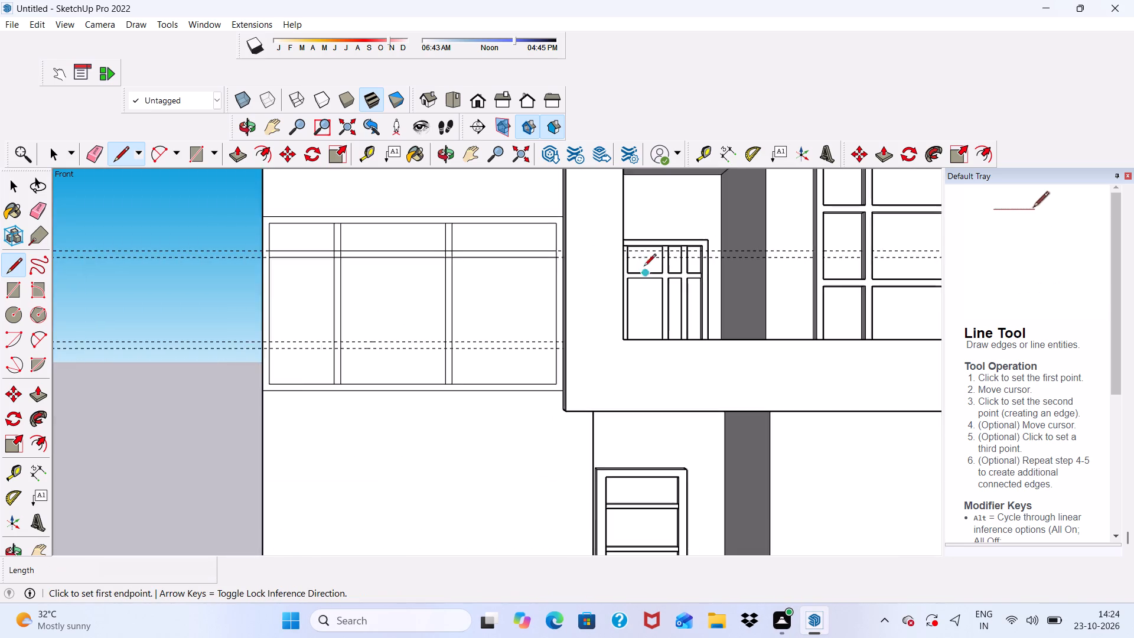
scroll(644, 267, "down", 5)
scroll(390, 324, "up", 5)
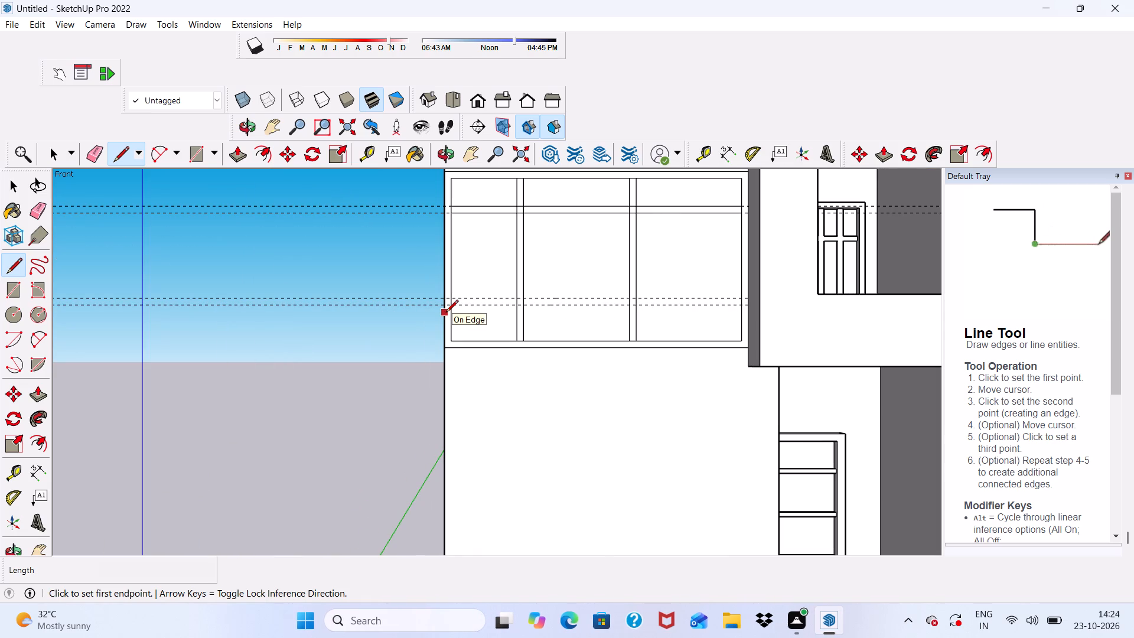
scroll(455, 315, "up", 4)
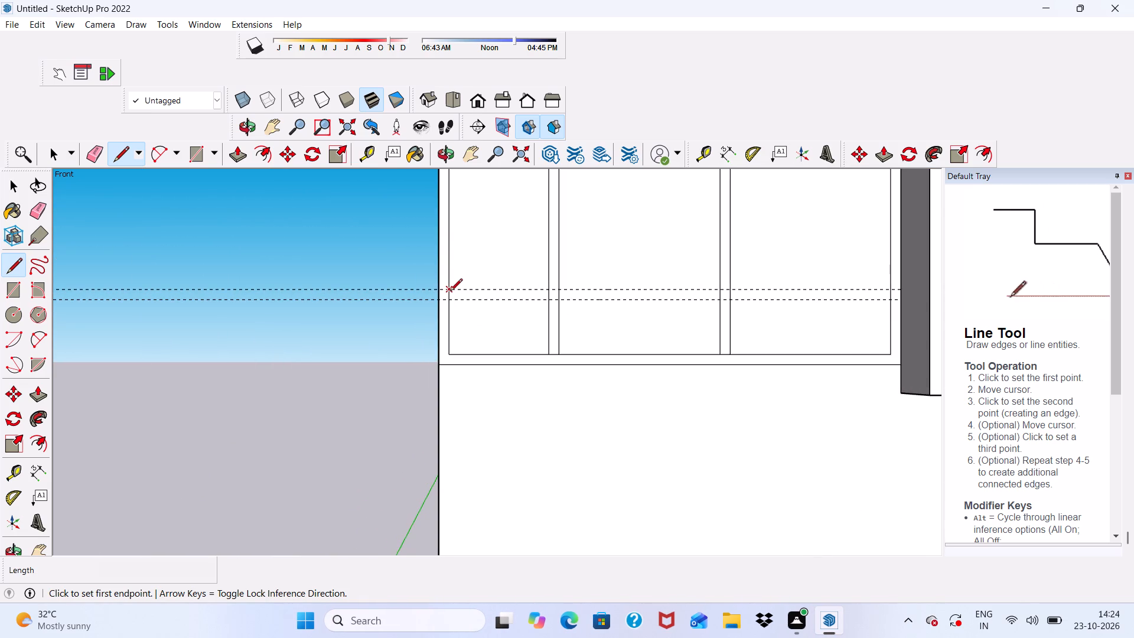
scroll(449, 291, "up", 4)
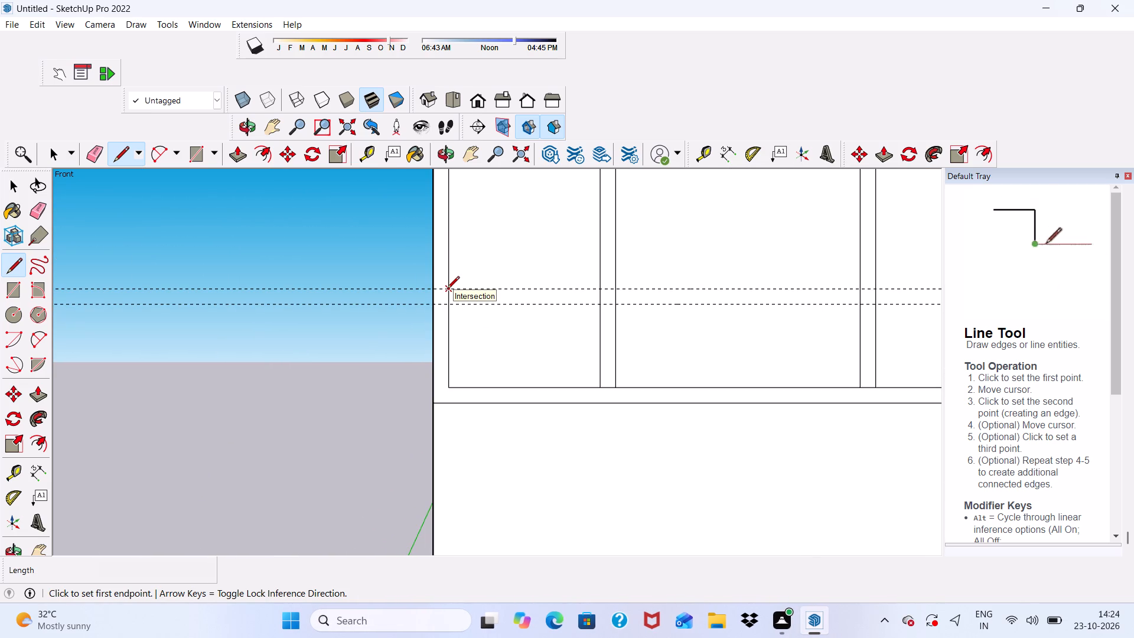
left_click(447, 289)
scroll(631, 295, "down", 5)
scroll(513, 269, "down", 5)
scroll(778, 288, "up", 7)
left_click(784, 289)
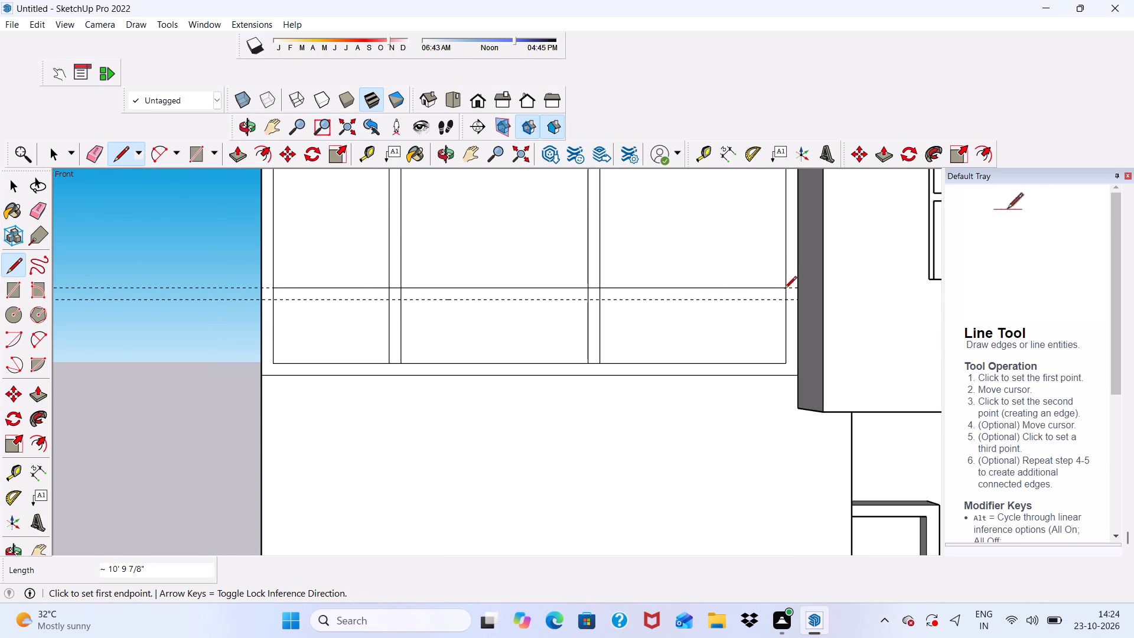
Draw a horizontal line on the lowest guide, spanning between the inner rectangle's two side edges.
scroll(283, 297, "up", 3)
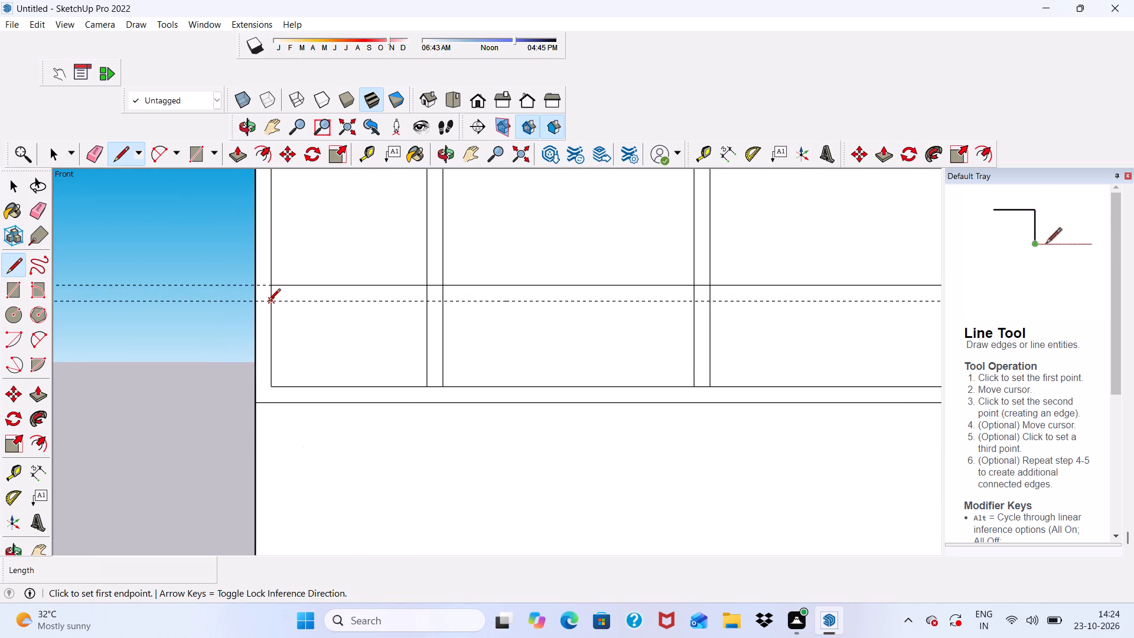
left_click(269, 302)
scroll(383, 345, "down", 5)
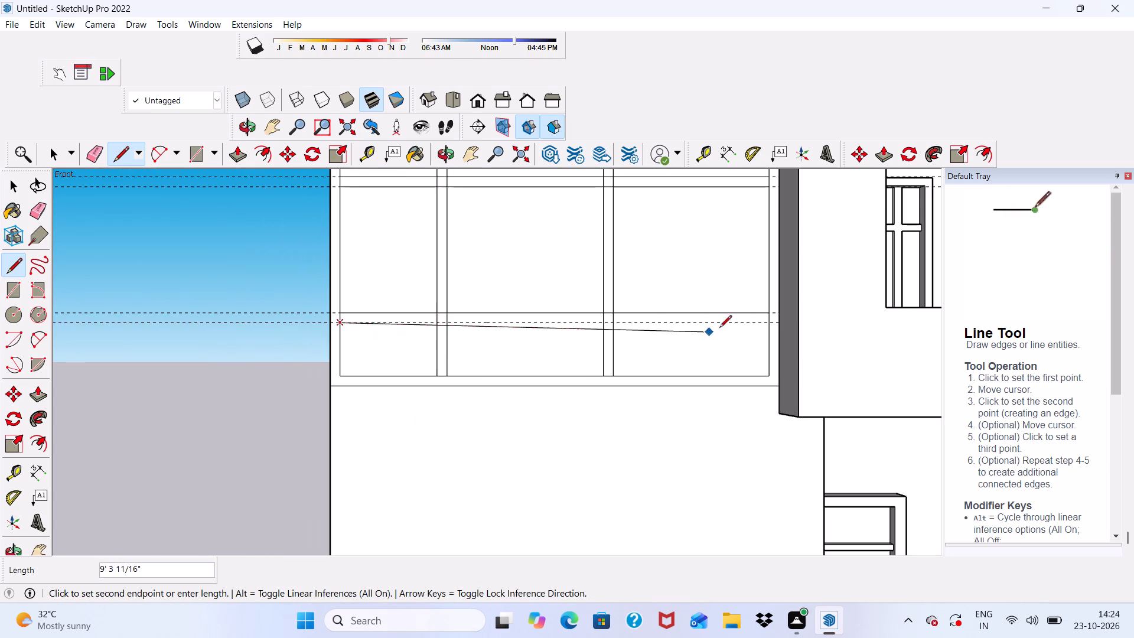
scroll(771, 330, "up", 5)
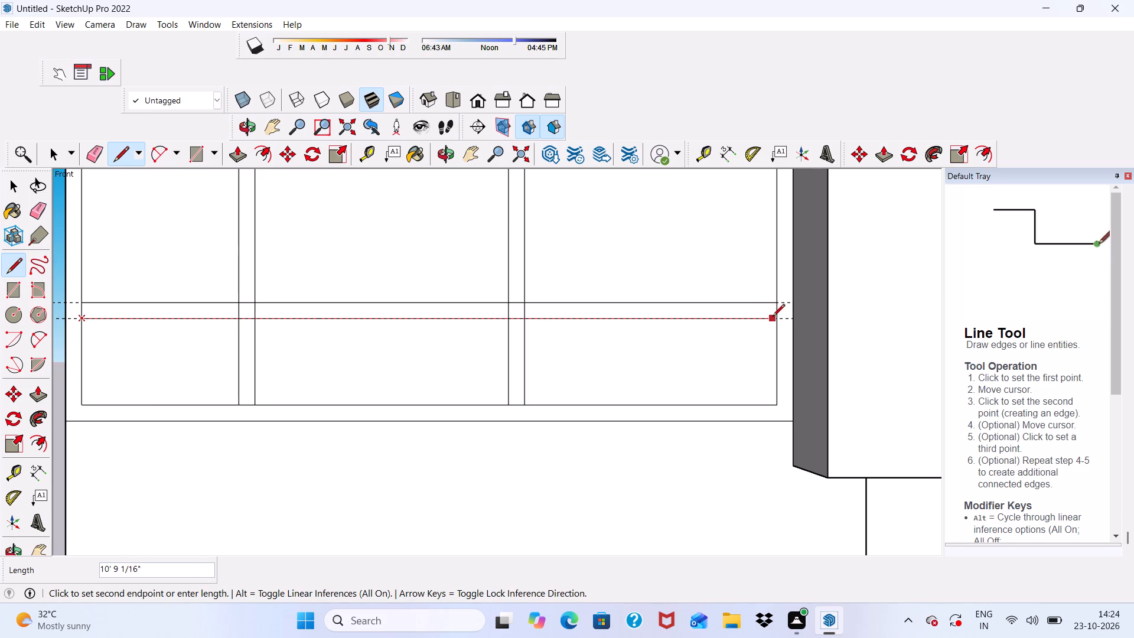
left_click(775, 321)
key("space")
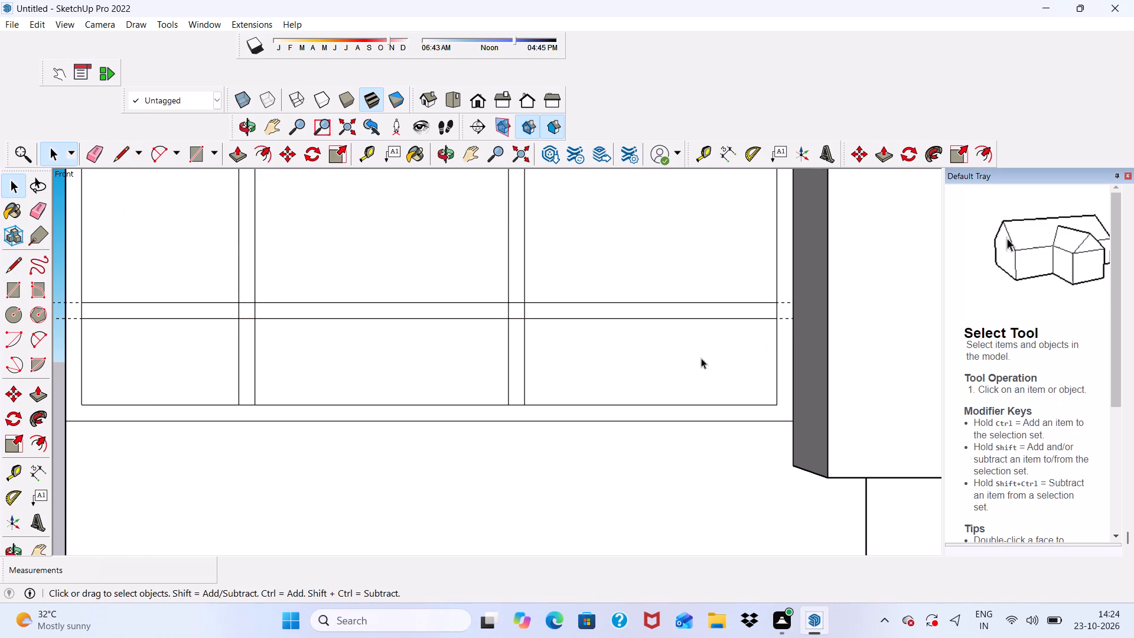
Erase the four horizontal guides running through the window's two bars.
scroll(666, 349, "down", 6)
left_click(93, 146)
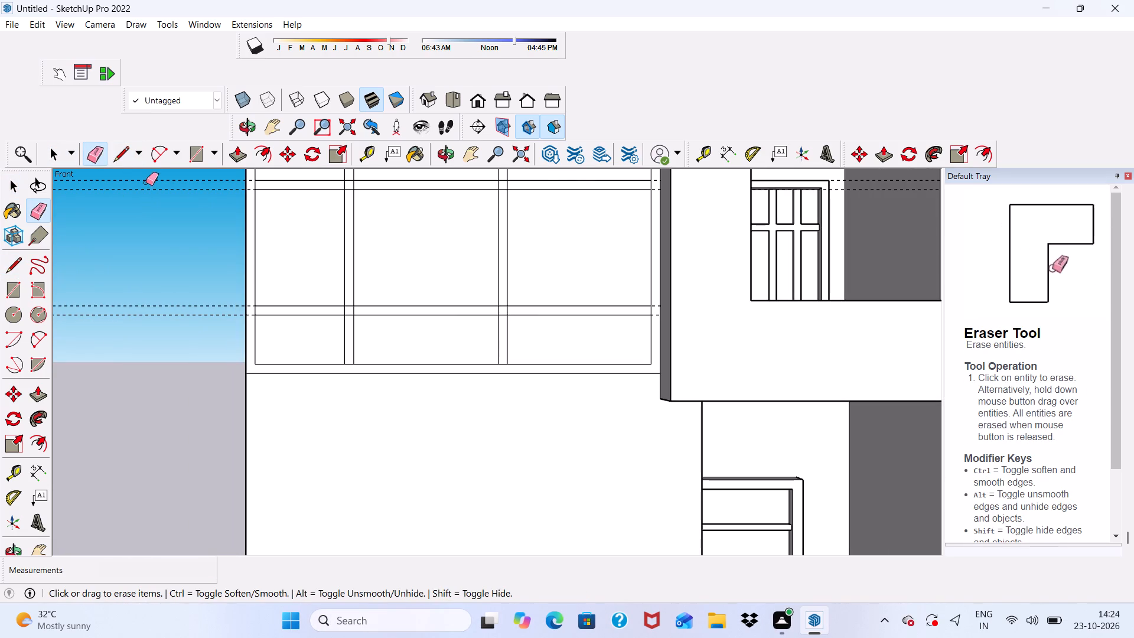
left_click_drag(148, 176, 152, 327)
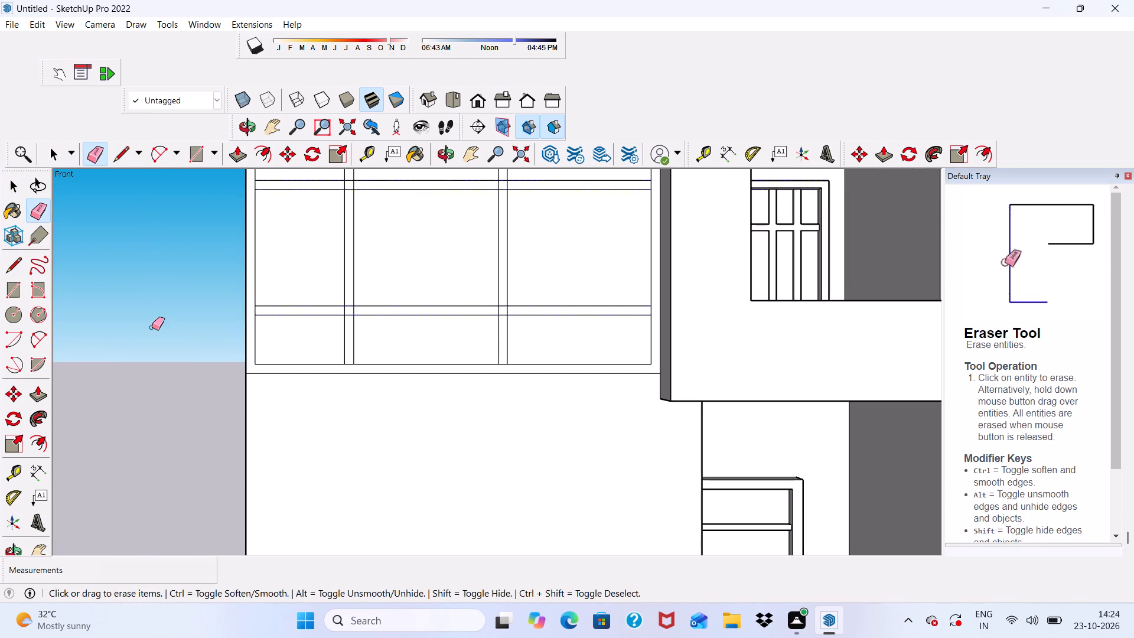
Erase the inner rectangle's short edge segment at the left end of the upper horizontal bar.
scroll(142, 303, "down", 6)
scroll(207, 210, "up", 4)
scroll(208, 209, "down", 1)
scroll(252, 265, "up", 5)
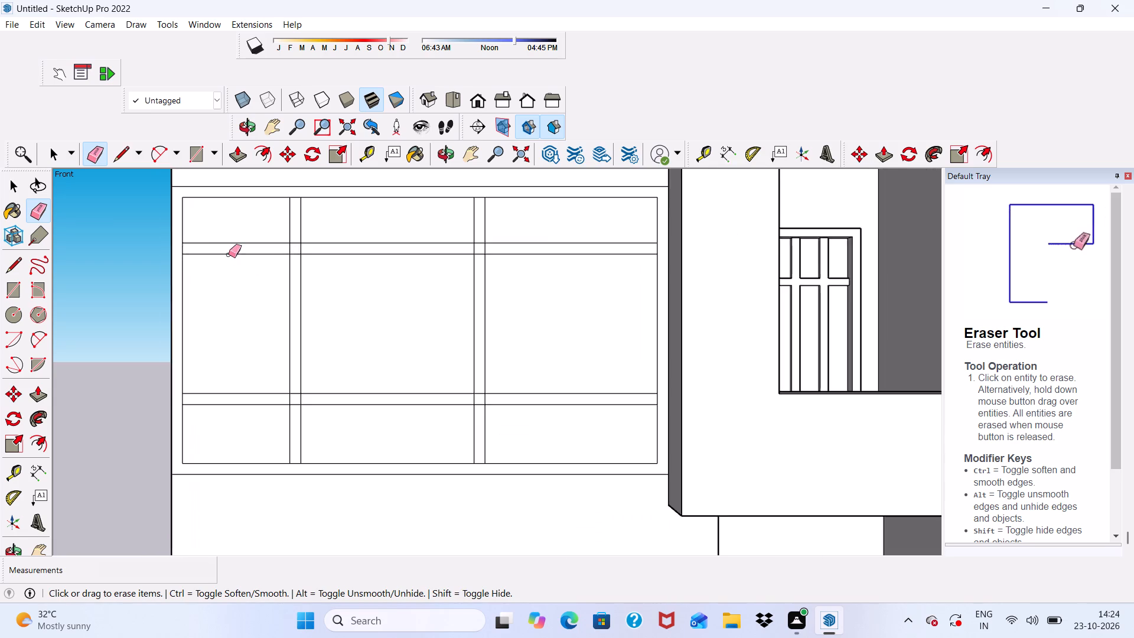
scroll(229, 255, "up", 9)
left_click(167, 247)
scroll(200, 289, "down", 4)
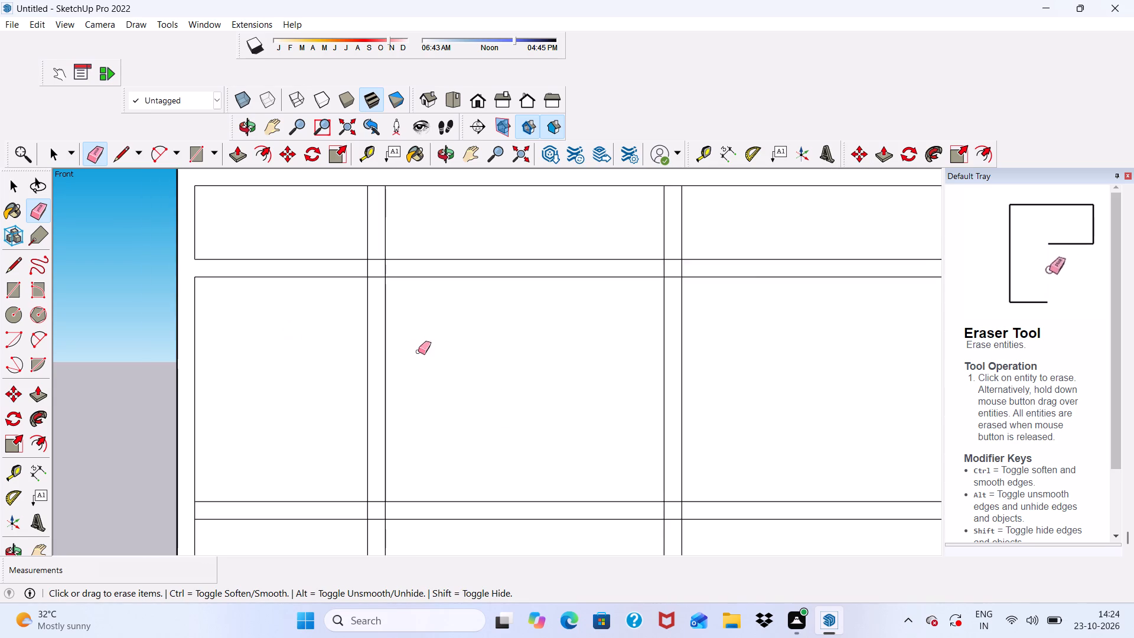
Erase the inner rectangle's short top-edge segments where the two vertical mullions meet the frame.
scroll(418, 351, "down", 6)
scroll(378, 275, "up", 10)
left_click_drag(399, 239, 402, 242)
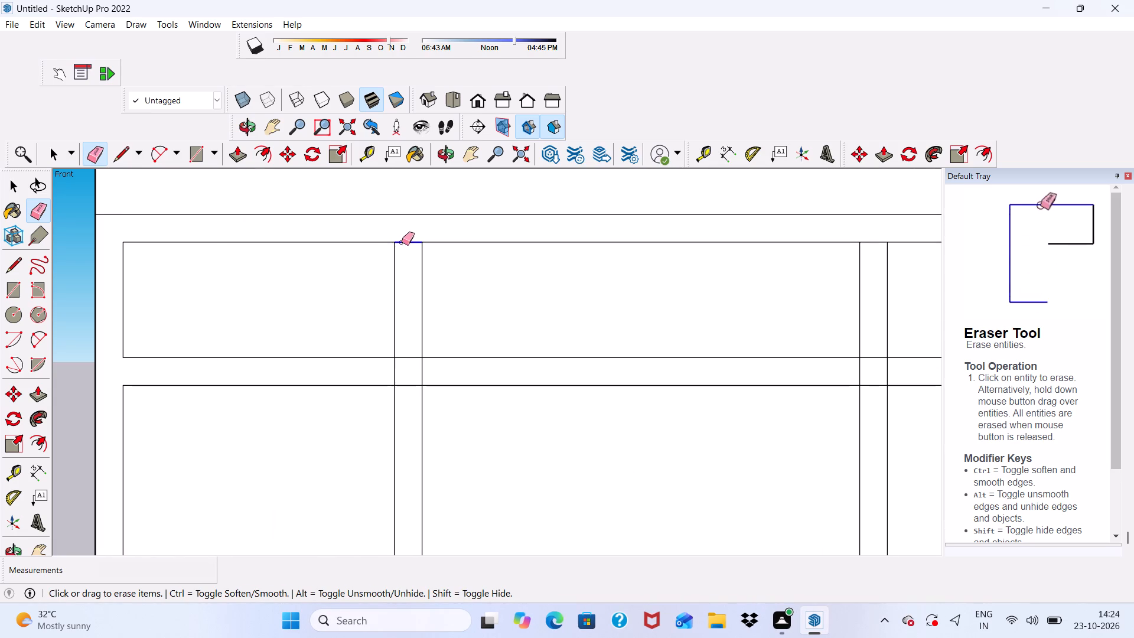
left_click_drag(402, 242, 403, 245)
scroll(401, 245, "down", 5)
scroll(705, 266, "up", 4)
left_click_drag(693, 230, 693, 236)
scroll(693, 236, "down", 6)
scroll(700, 255, "up", 3)
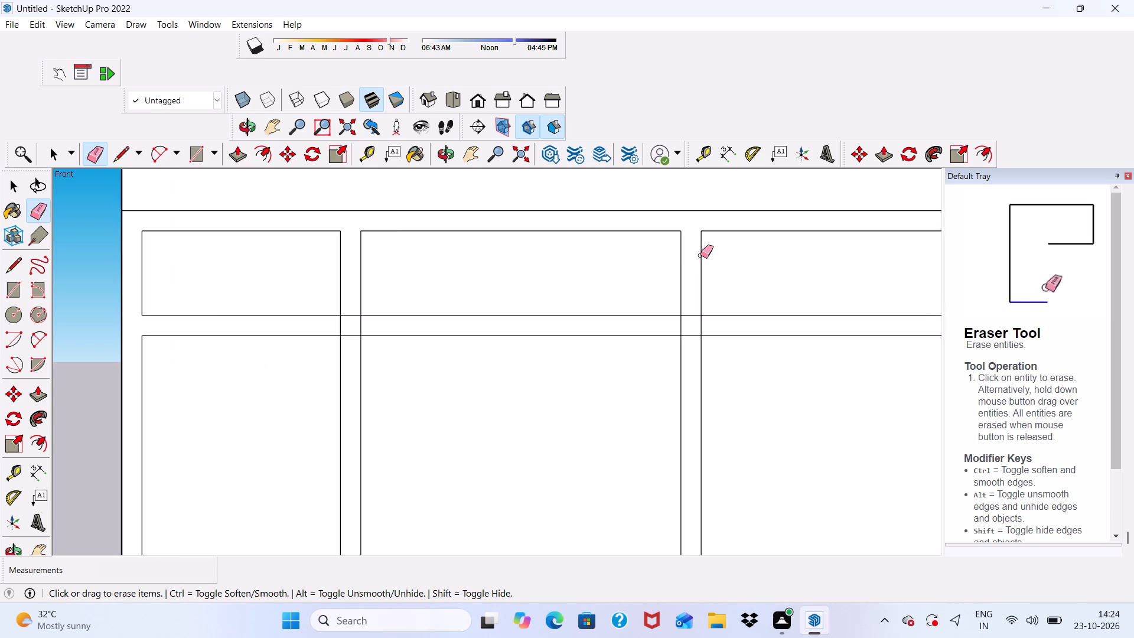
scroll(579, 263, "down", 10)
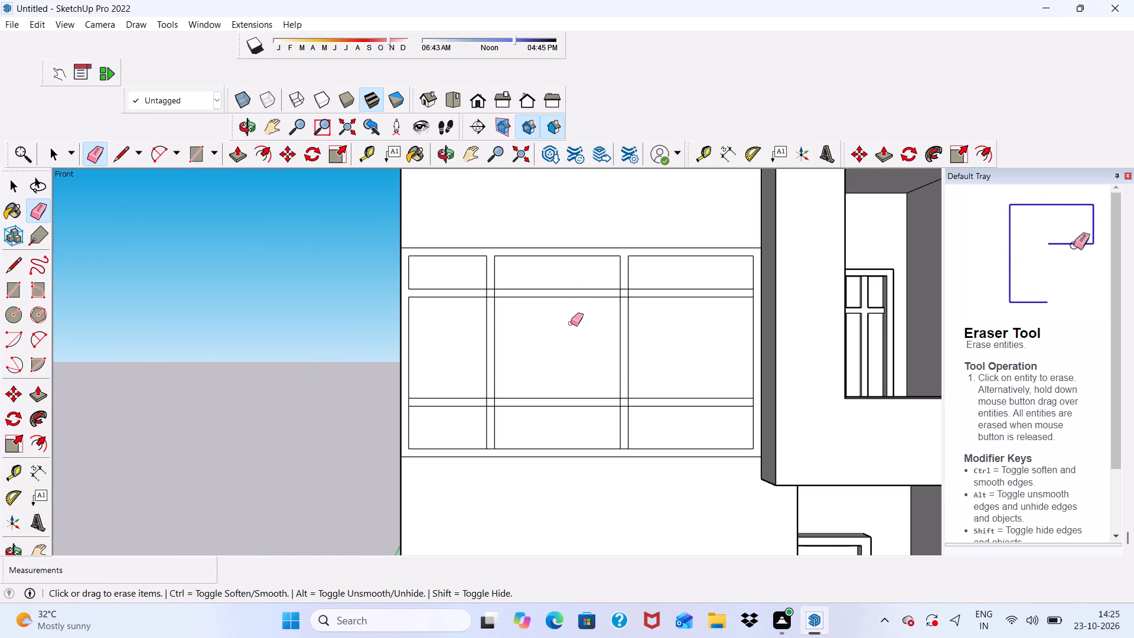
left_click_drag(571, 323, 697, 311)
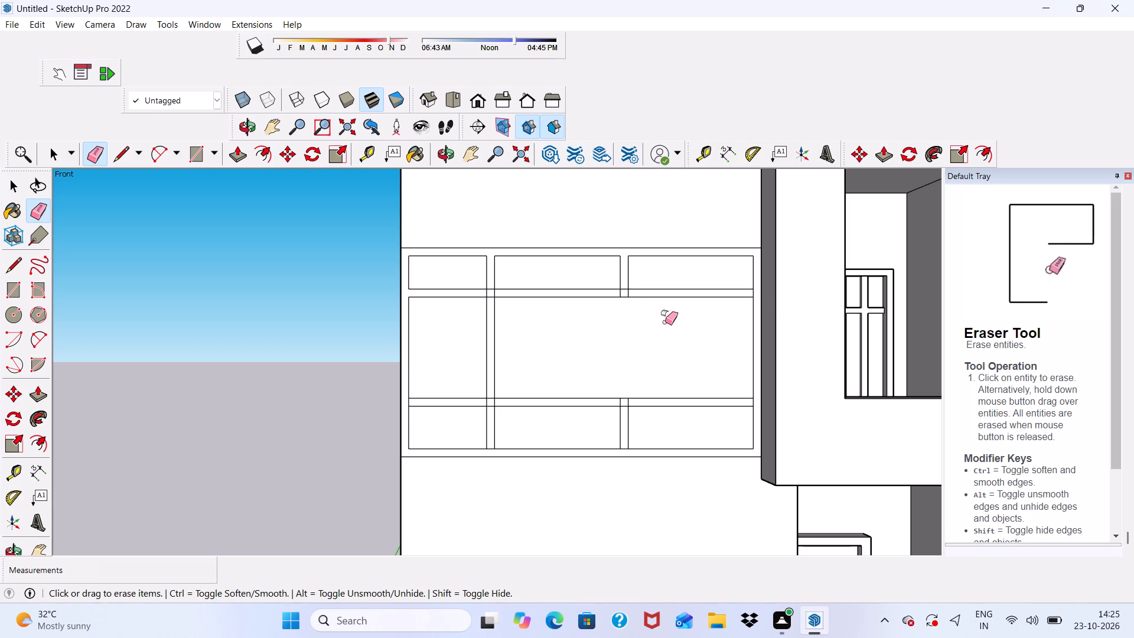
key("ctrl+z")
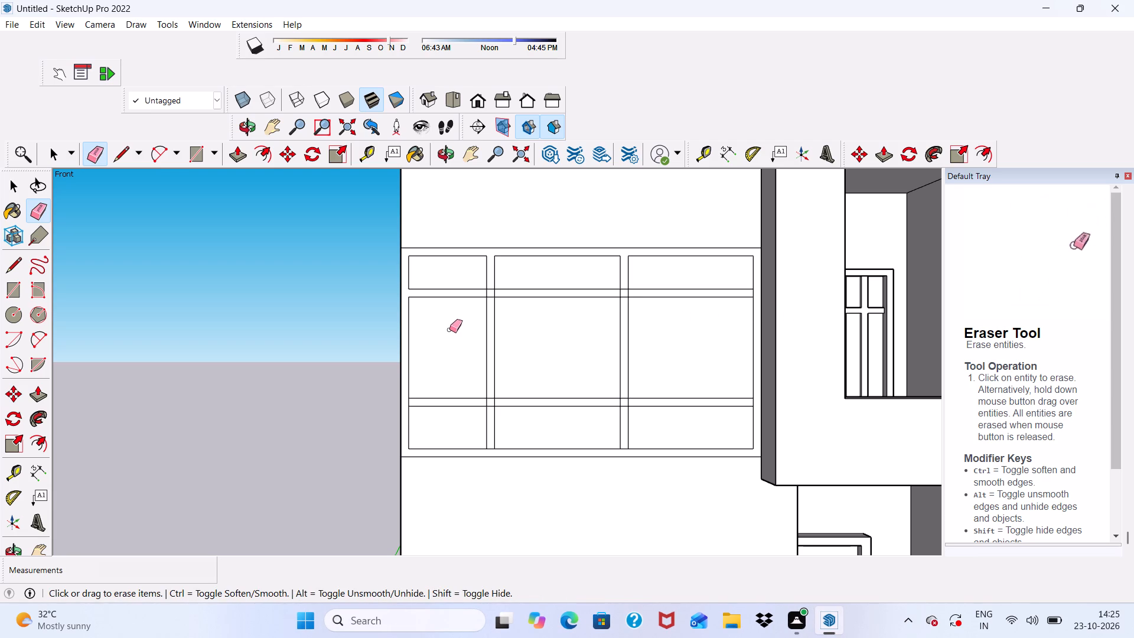
Erase the line segments inside the left mullion's crossings with both horizontal bars and the inner-rectangle segment at its base.
scroll(486, 289, "up", 14)
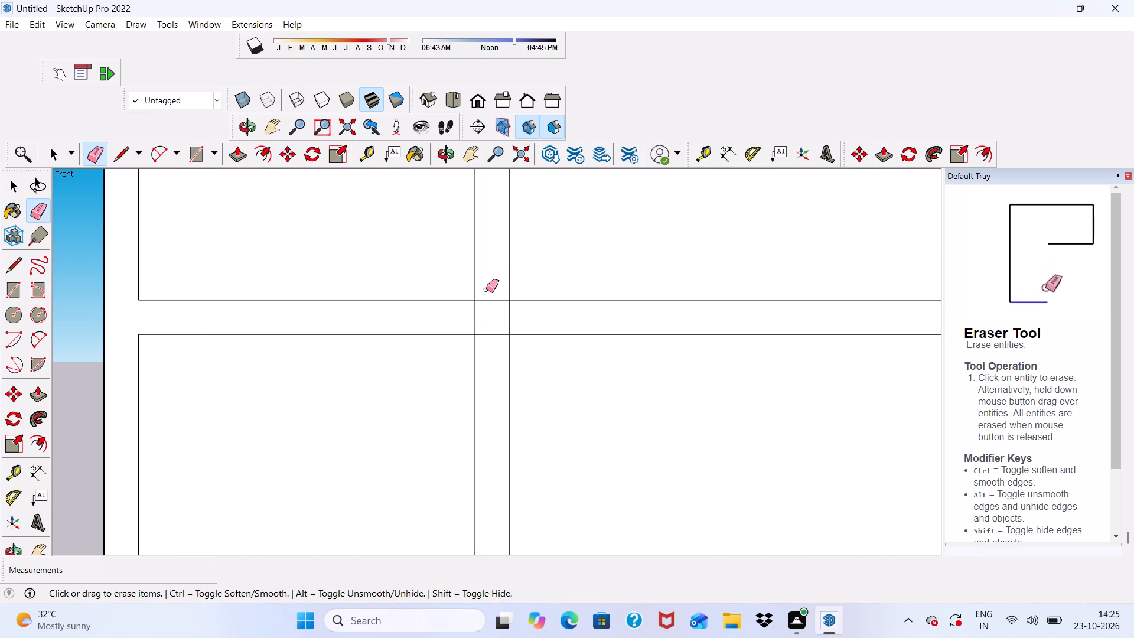
scroll(486, 289, "up", 4)
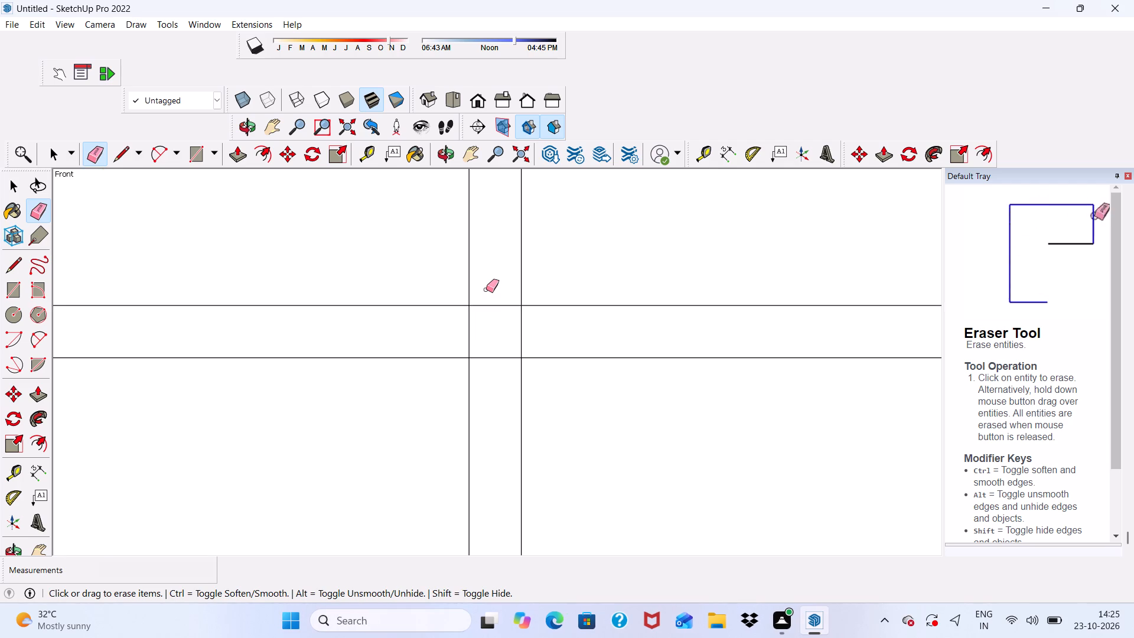
left_click_drag(486, 289, 491, 368)
left_click_drag(466, 334, 557, 331)
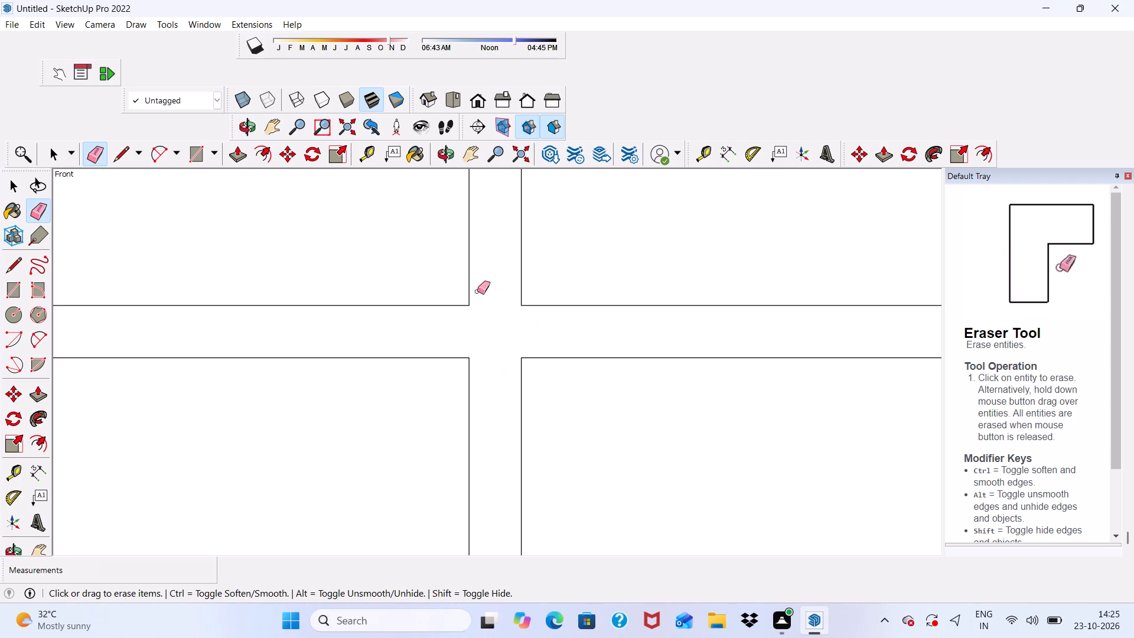
scroll(477, 291, "down", 17)
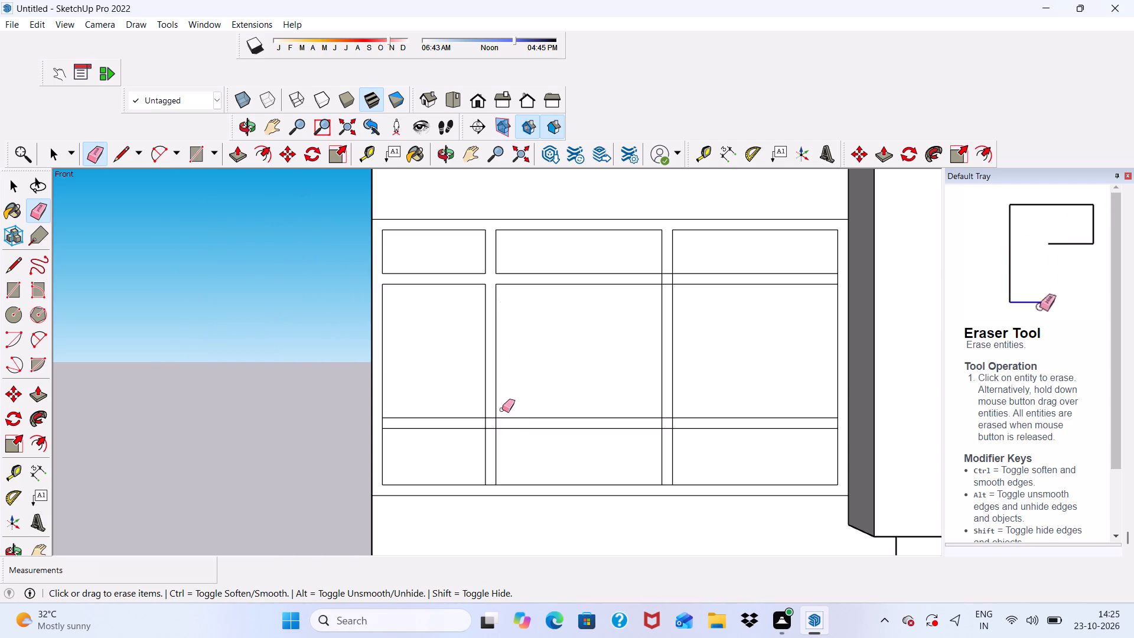
scroll(506, 425, "up", 11)
left_click_drag(465, 407, 470, 429)
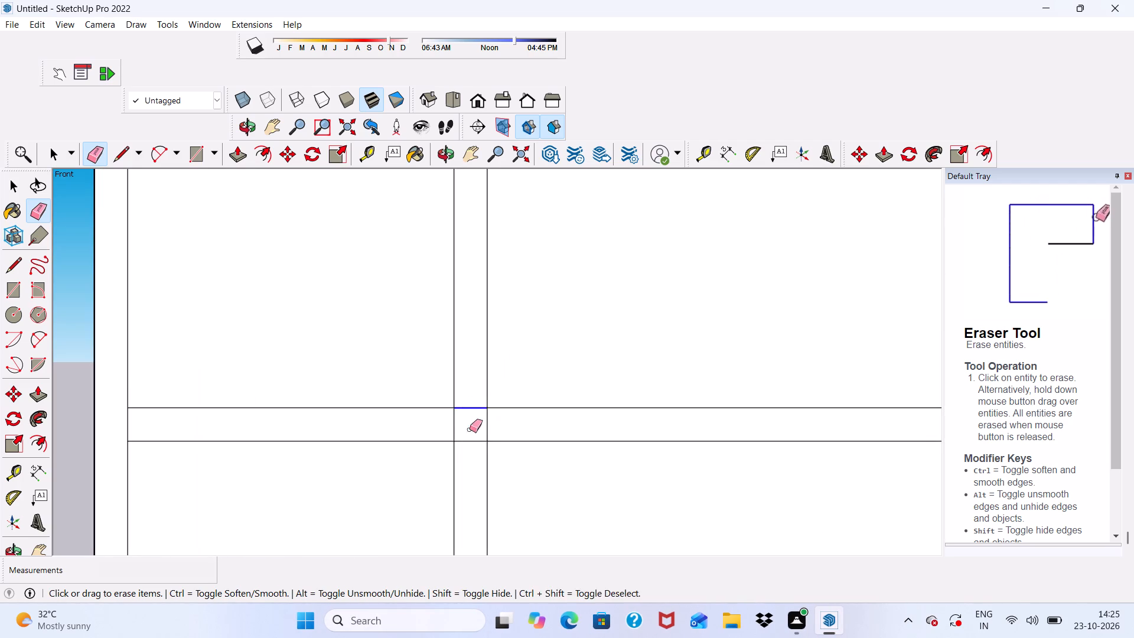
left_click_drag(470, 429, 470, 448)
left_click_drag(448, 418, 507, 421)
scroll(449, 330, "down", 14)
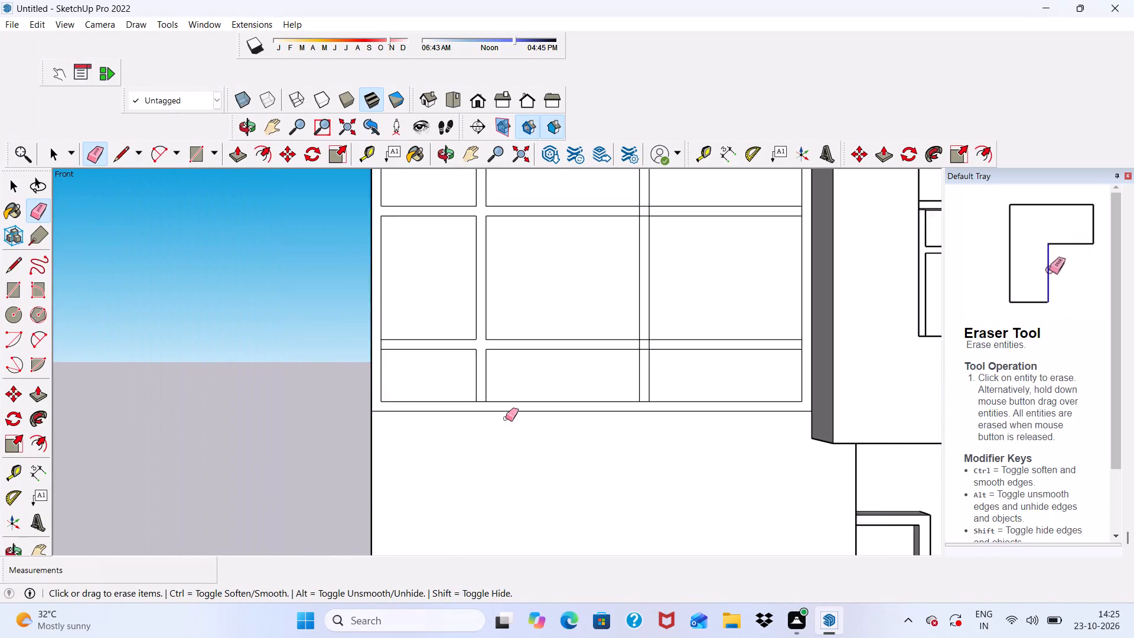
scroll(477, 458, "up", 6)
scroll(471, 369, "up", 5)
left_click_drag(494, 334, 498, 348)
scroll(400, 343, "down", 7)
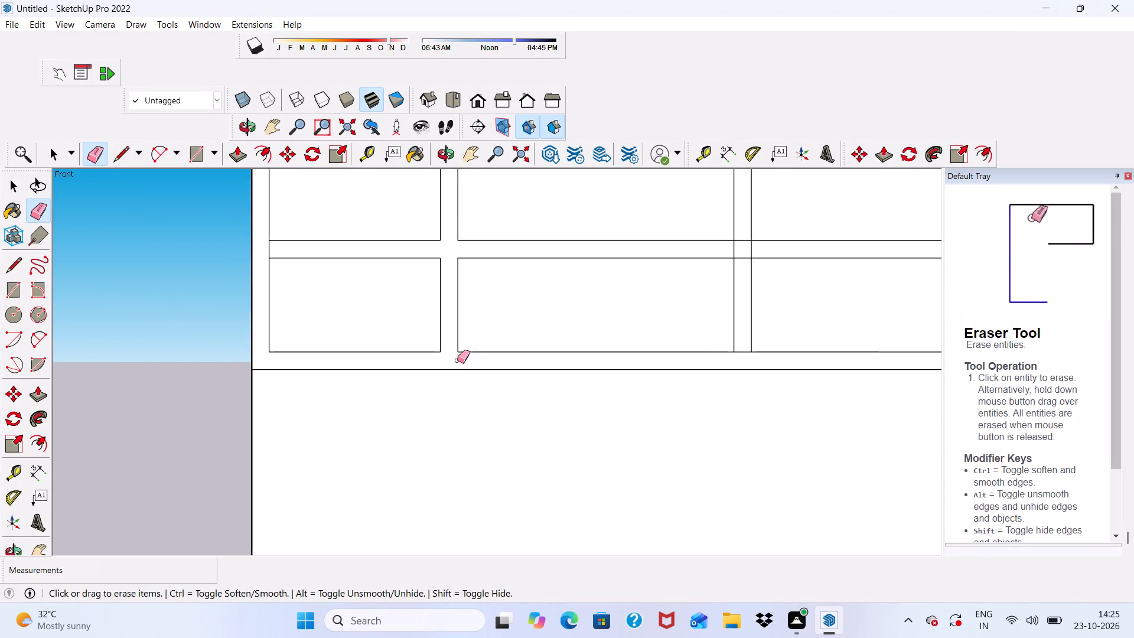
Erase the lower bar's line segments crossing the right mullion and the inner-rectangle segment at that mullion's base.
scroll(457, 360, "down", 11)
scroll(520, 331, "up", 8)
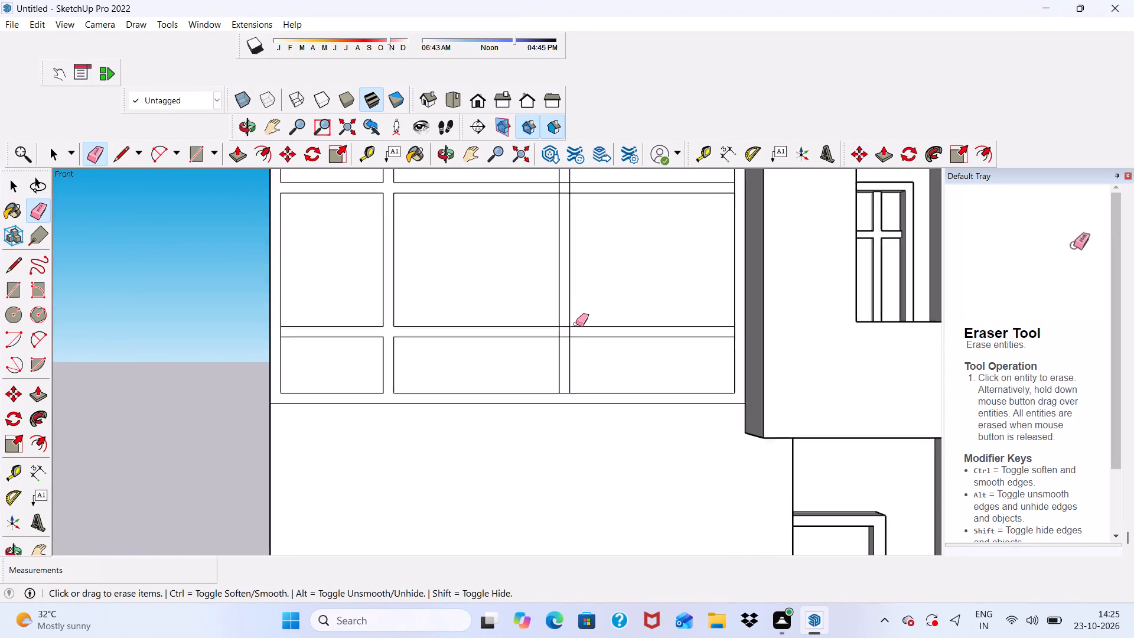
scroll(576, 324, "up", 2)
scroll(569, 324, "down", 1)
scroll(569, 324, "up", 8)
left_click_drag(546, 321, 547, 371)
scroll(530, 326, "down", 4)
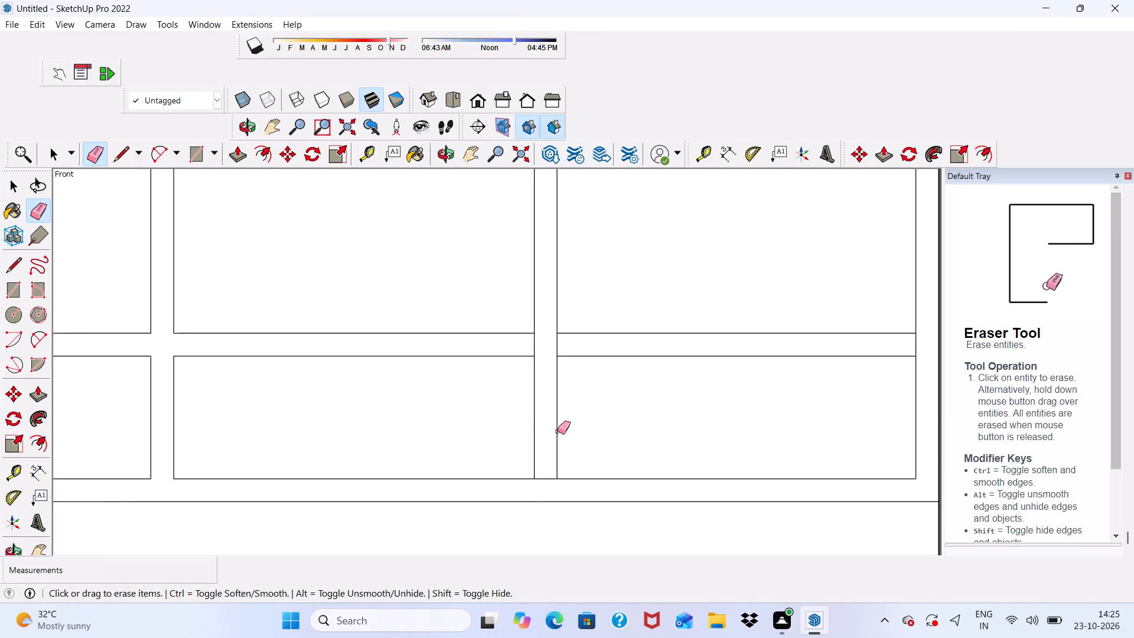
scroll(558, 431, "down", 2)
scroll(561, 480, "up", 5)
left_click_drag(539, 443, 539, 452)
left_click_drag(539, 452, 539, 458)
scroll(526, 431, "down", 2)
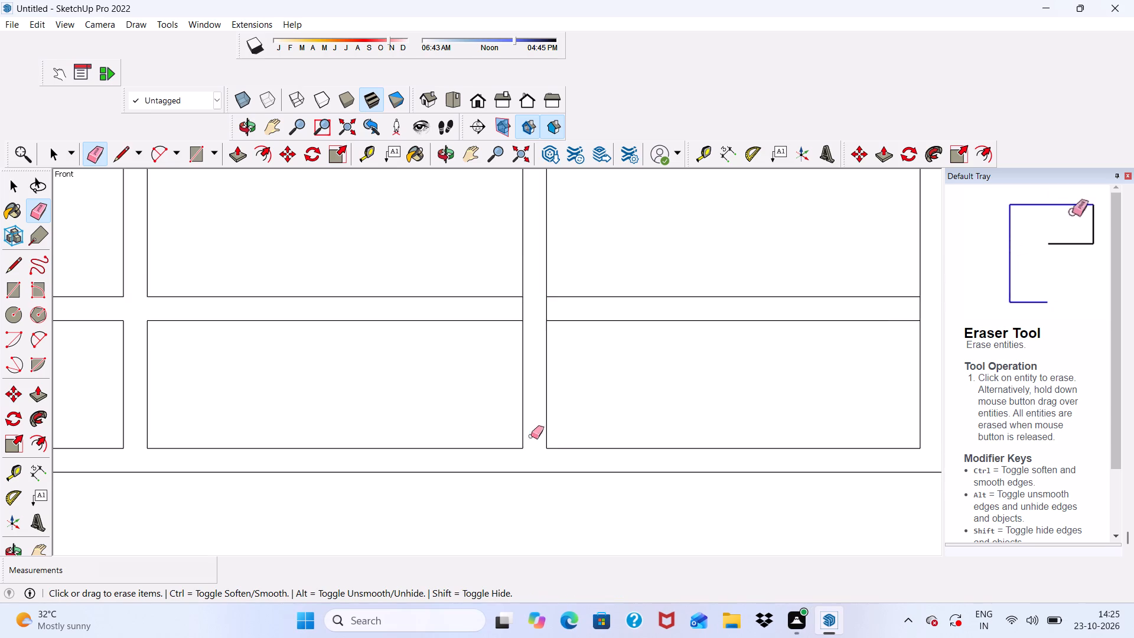
Erase the inner rectangle's short edge segments at the right ends of the upper and lower horizontal bars.
scroll(531, 436, "down", 16)
scroll(634, 293, "up", 5)
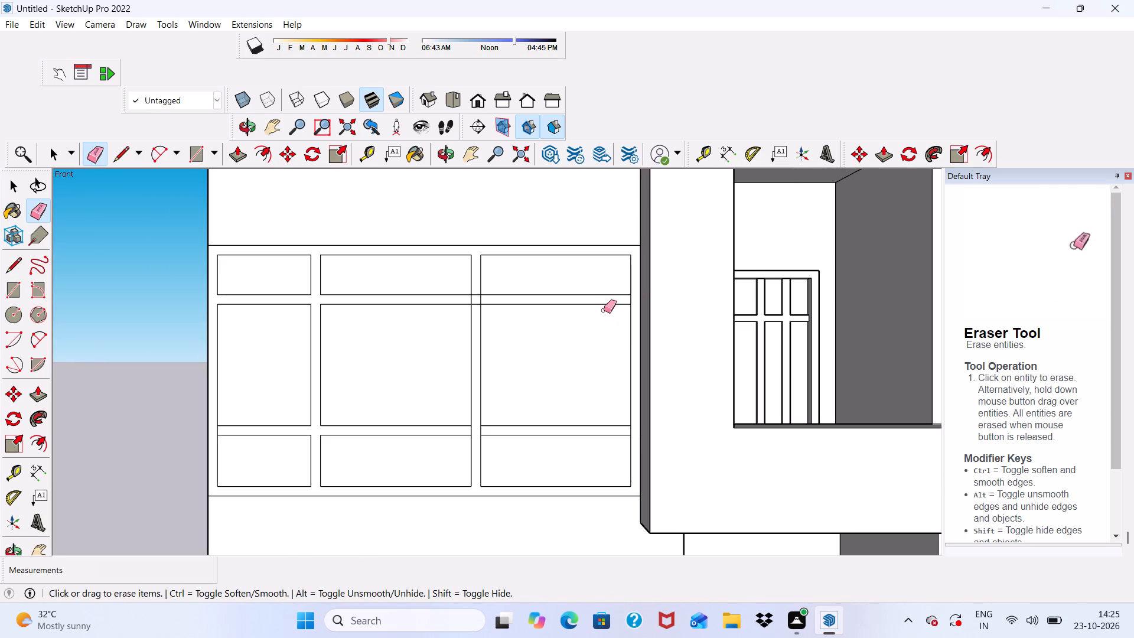
scroll(632, 316, "up", 9)
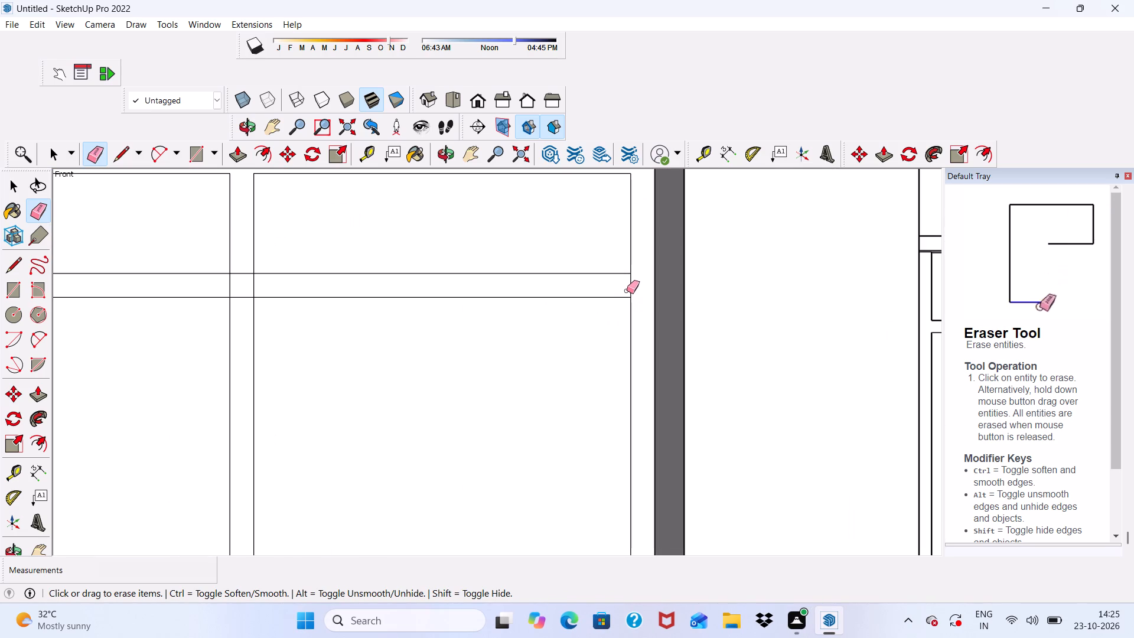
left_click_drag(627, 289, 635, 284)
scroll(591, 275, "down", 6)
scroll(631, 508, "up", 5)
scroll(600, 466, "up", 3)
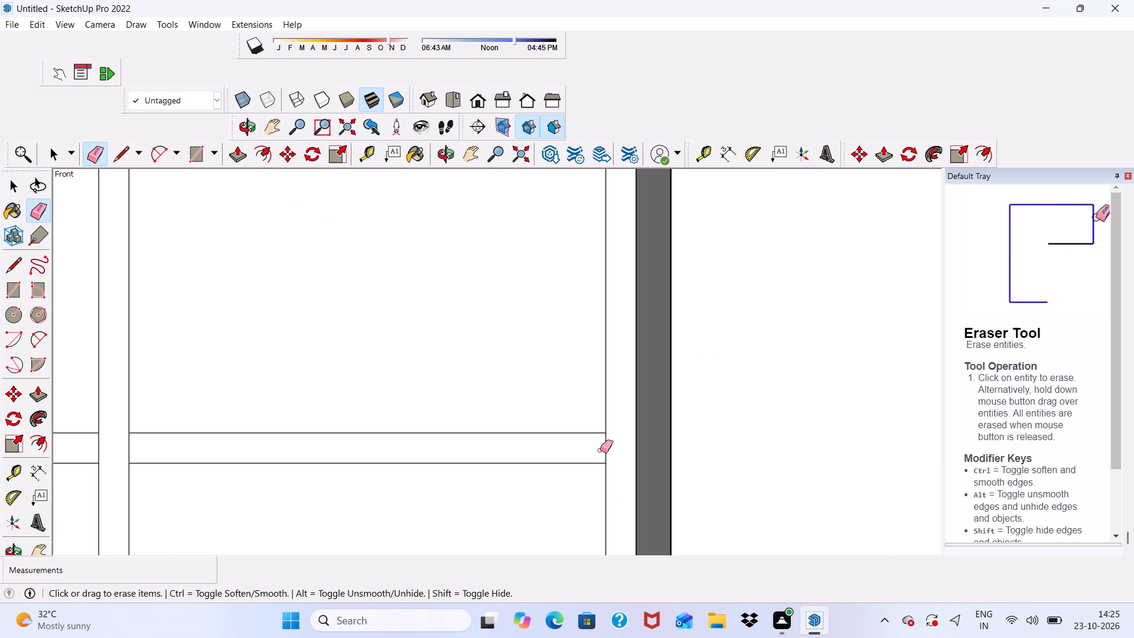
left_click(601, 450)
left_click_drag(608, 443, 598, 444)
scroll(565, 333, "down", 8)
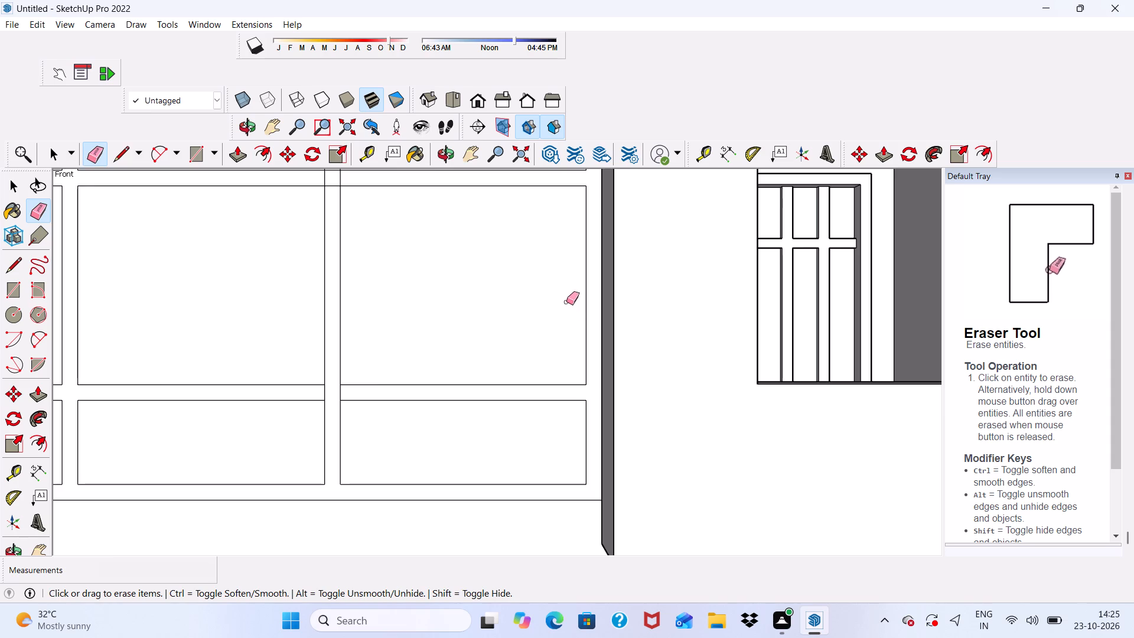
scroll(566, 302, "down", 4)
Erase the line segments inside the right mullion's crossings with the lower and upper horizontal bars.
scroll(419, 222, "up", 3)
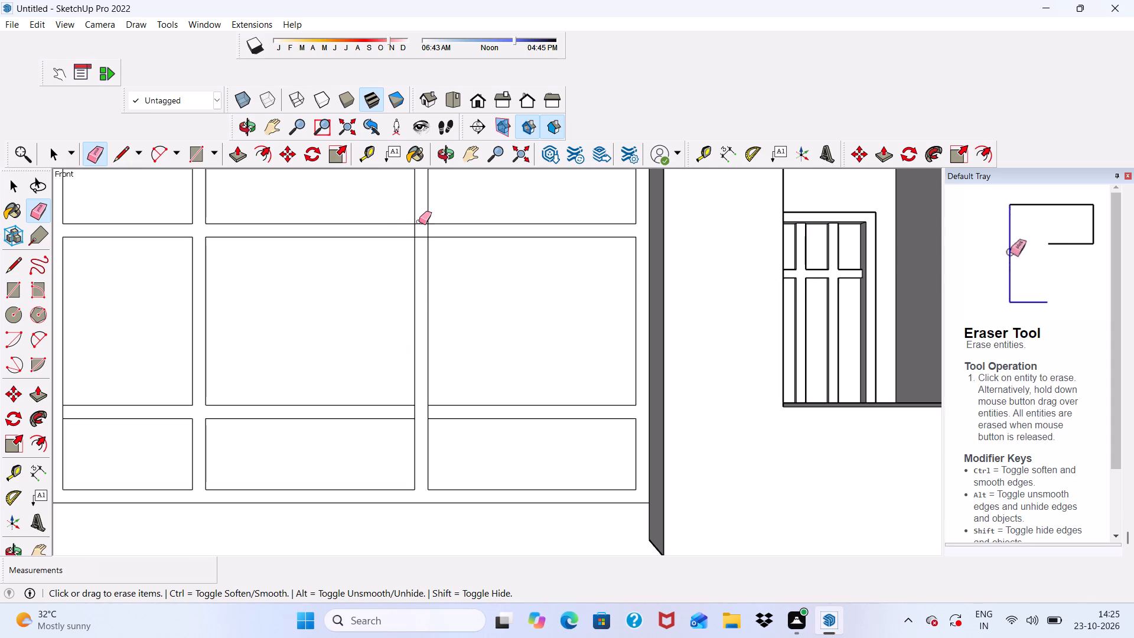
scroll(416, 408, "up", 2)
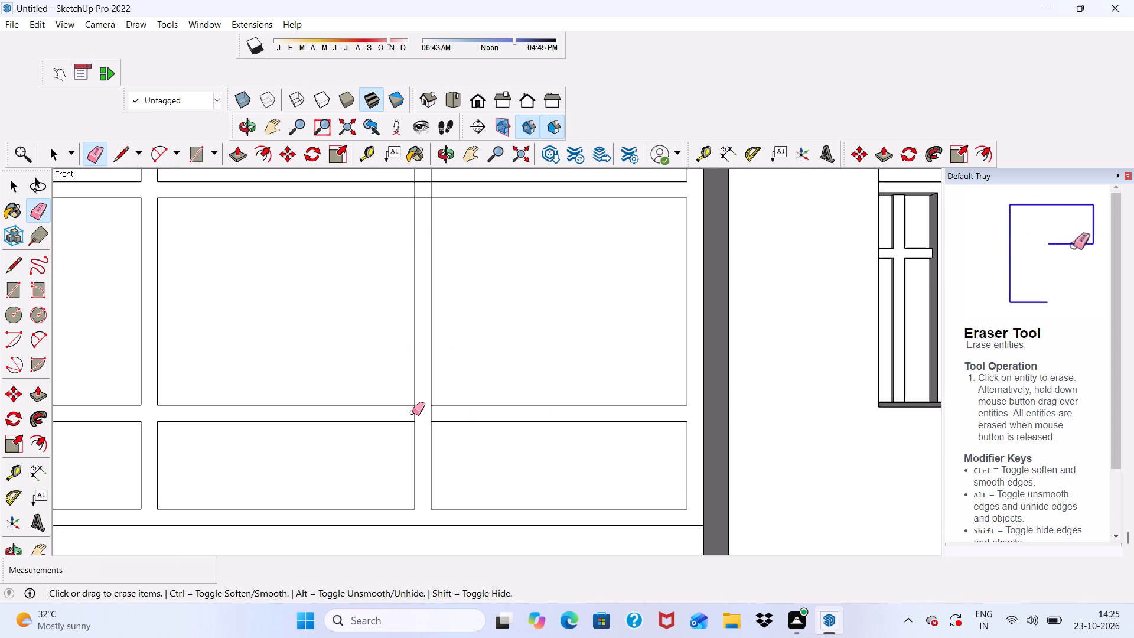
left_click_drag(412, 413, 418, 415)
left_click(432, 416)
scroll(429, 369, "down", 11)
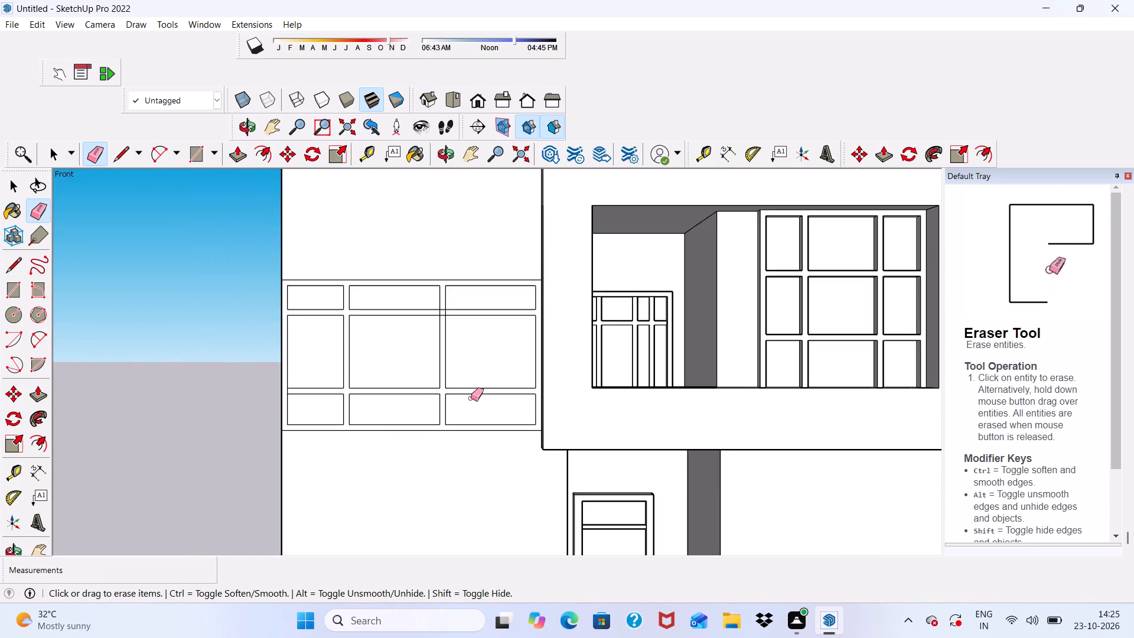
scroll(465, 380, "down", 4)
scroll(418, 300, "up", 5)
scroll(490, 353, "up", 11)
scroll(455, 378, "down", 2)
scroll(452, 385, "up", 3)
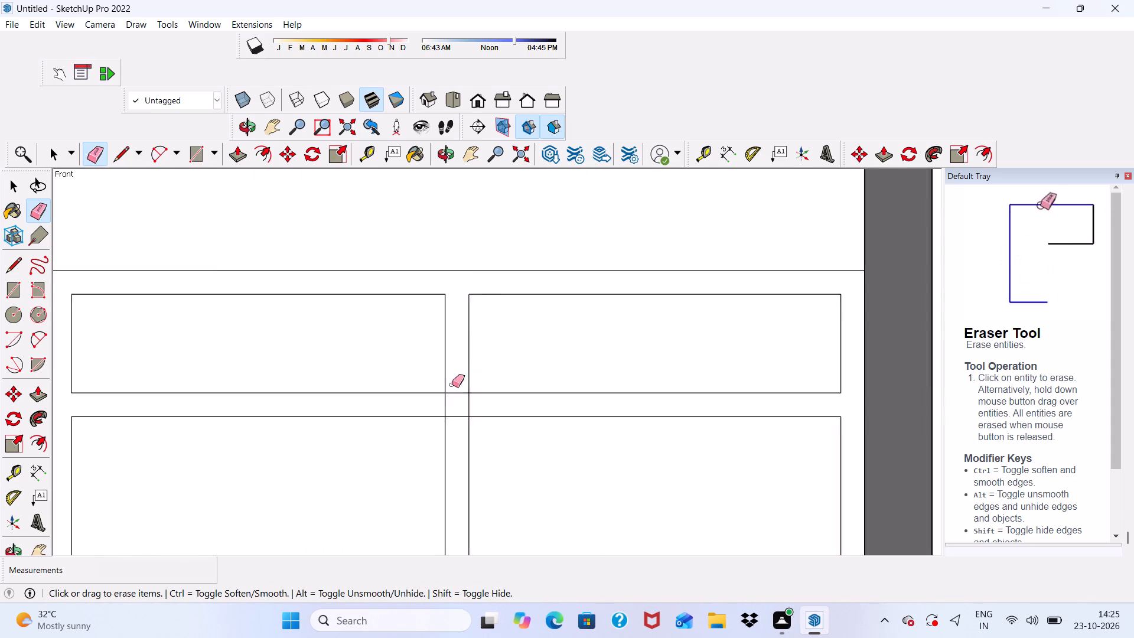
scroll(452, 385, "up", 2)
left_click_drag(453, 382, 457, 429)
left_click(444, 411)
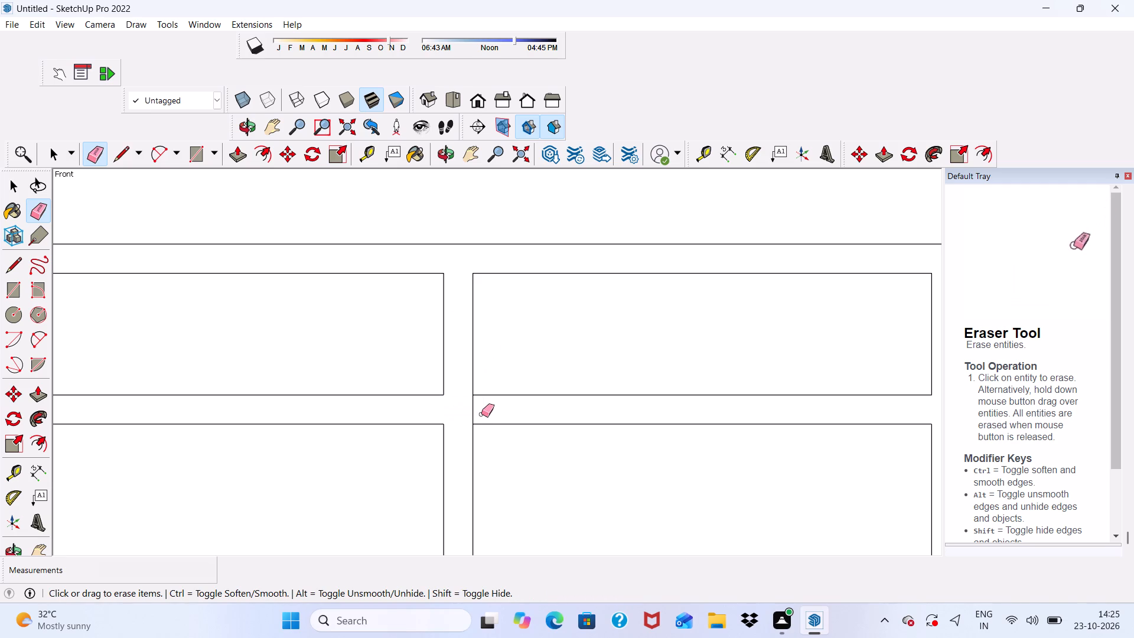
left_click_drag(480, 412, 462, 410)
scroll(457, 364, "down", 6)
scroll(493, 301, "down", 8)
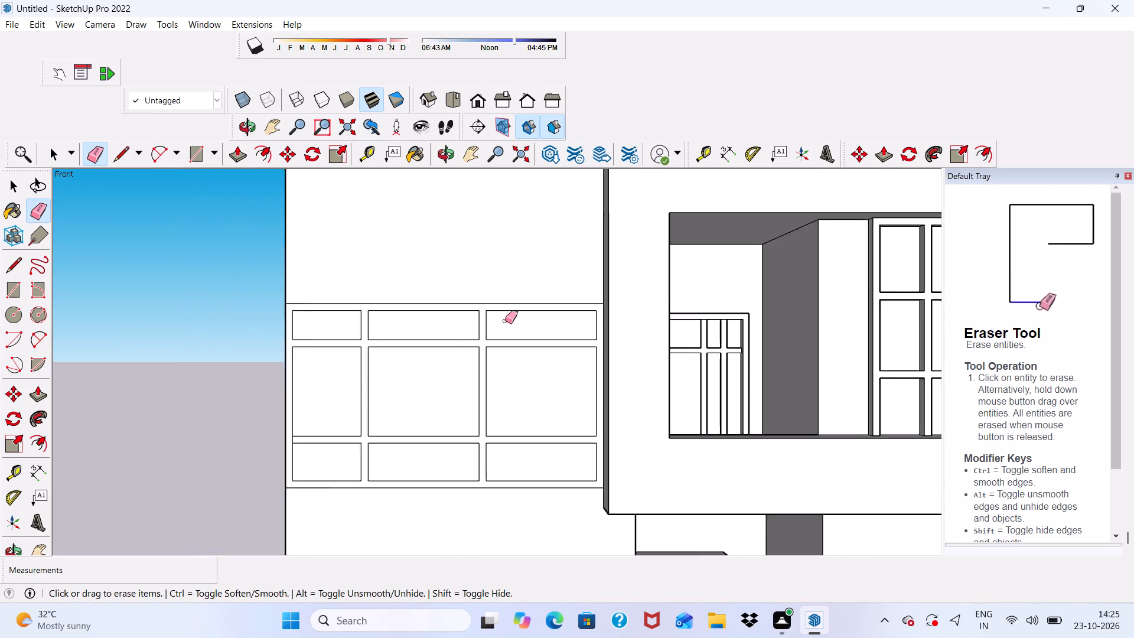
Draw a vertical rectangle about 15' 9" by 1' 1" on the front wall, down from its top-left corner past the window grid.
scroll(505, 321, "down", 2)
middle_click_drag(500, 357, 500, 367)
key("space")
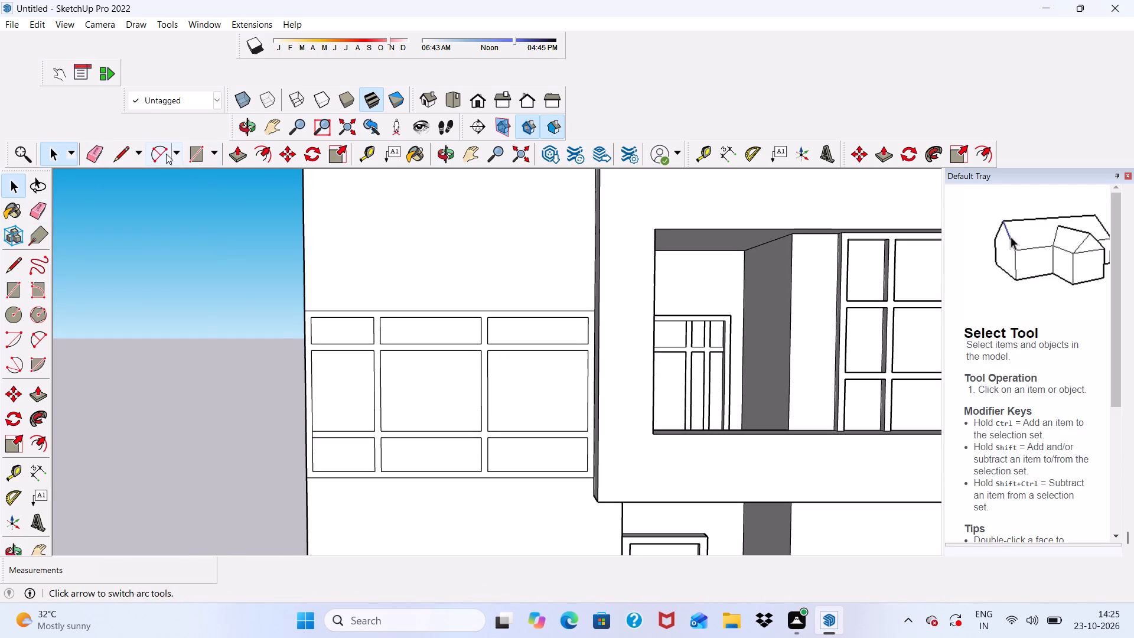
left_click(191, 149)
scroll(330, 350, "down", 1)
middle_click_drag(331, 351, 432, 334)
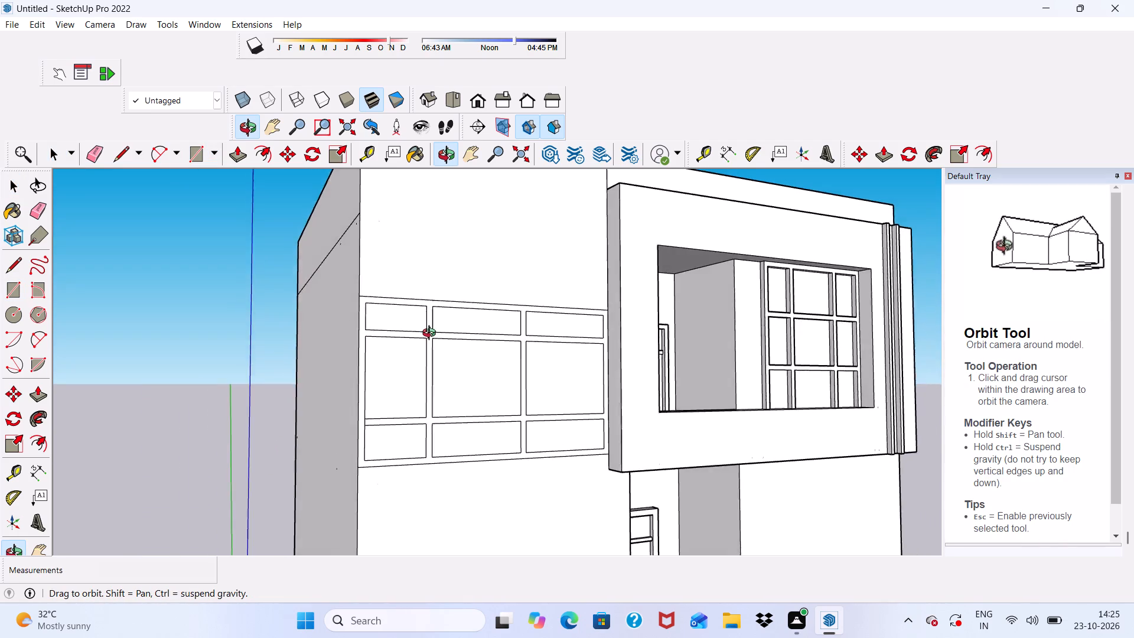
middle_click_drag(432, 334, 415, 360)
scroll(341, 268, "down", 6)
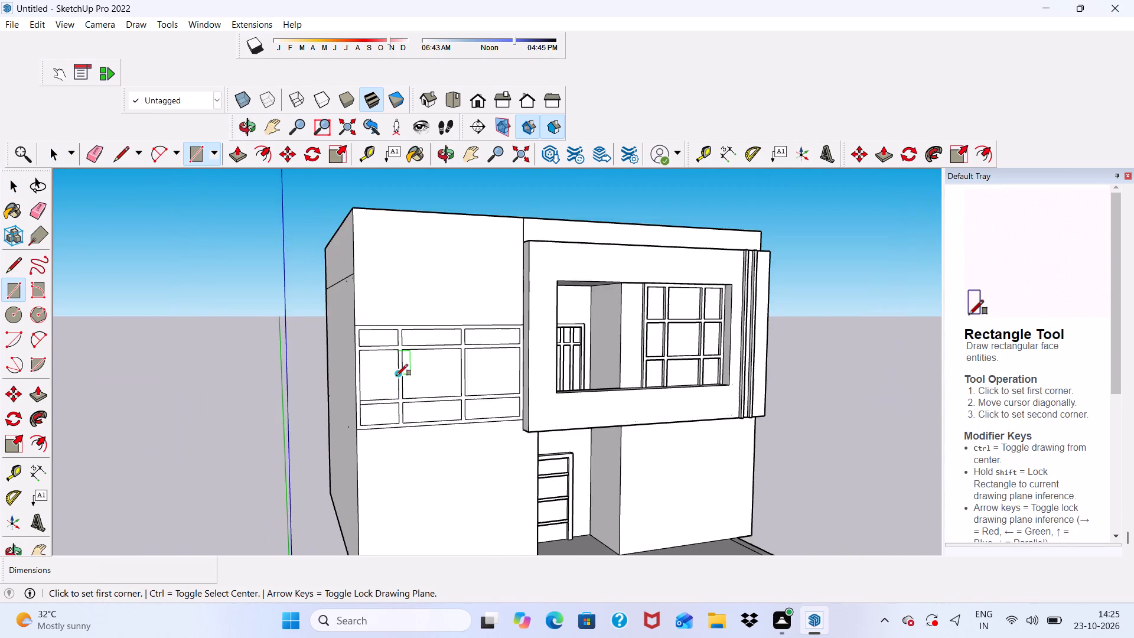
scroll(396, 376, "down", 3)
middle_click_drag(400, 386, 377, 409)
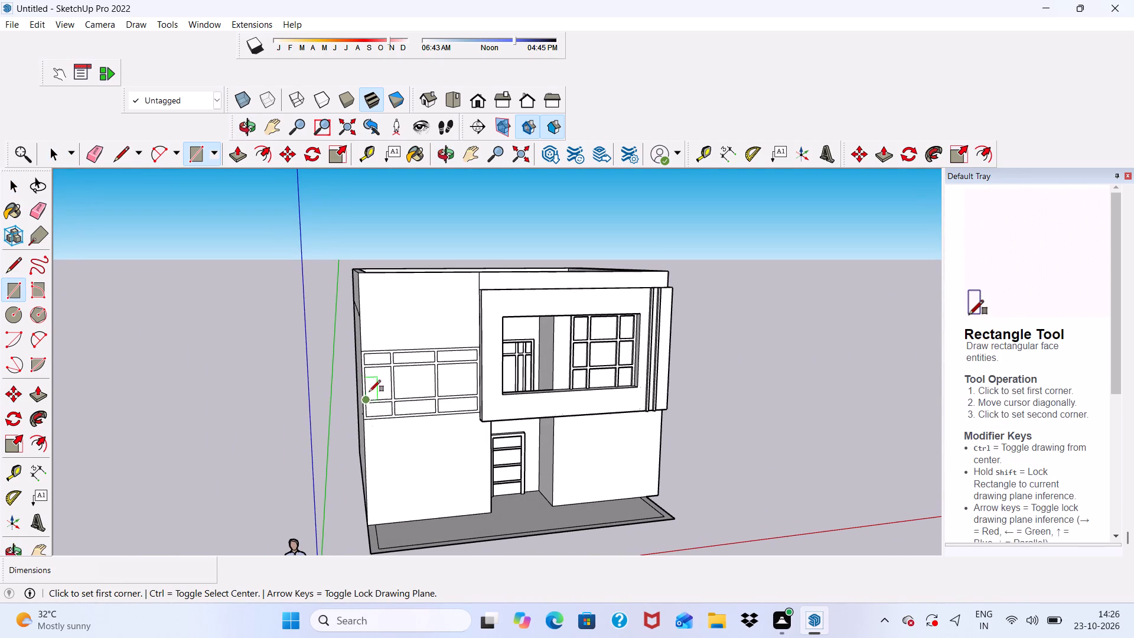
scroll(373, 311, "down", 4)
scroll(399, 360, "down", 4)
scroll(367, 331, "up", 10)
scroll(380, 301, "down", 1)
scroll(377, 301, "up", 4)
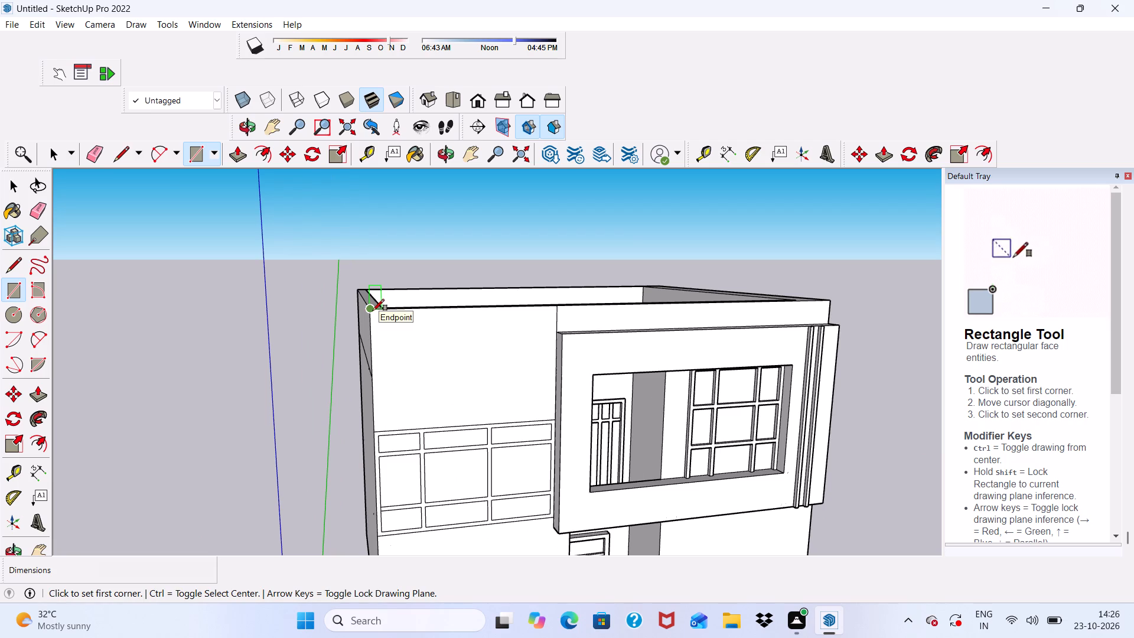
left_click(373, 311)
scroll(408, 424, "down", 2)
scroll(399, 325, "down", 4)
scroll(421, 499, "up", 7)
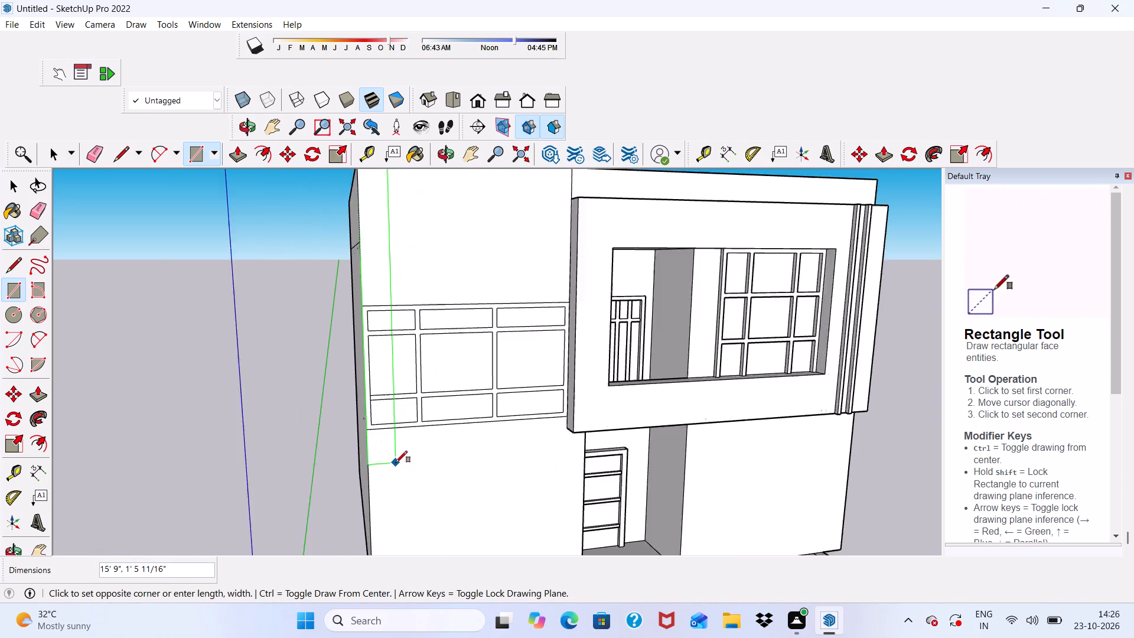
scroll(396, 463, "up", 3)
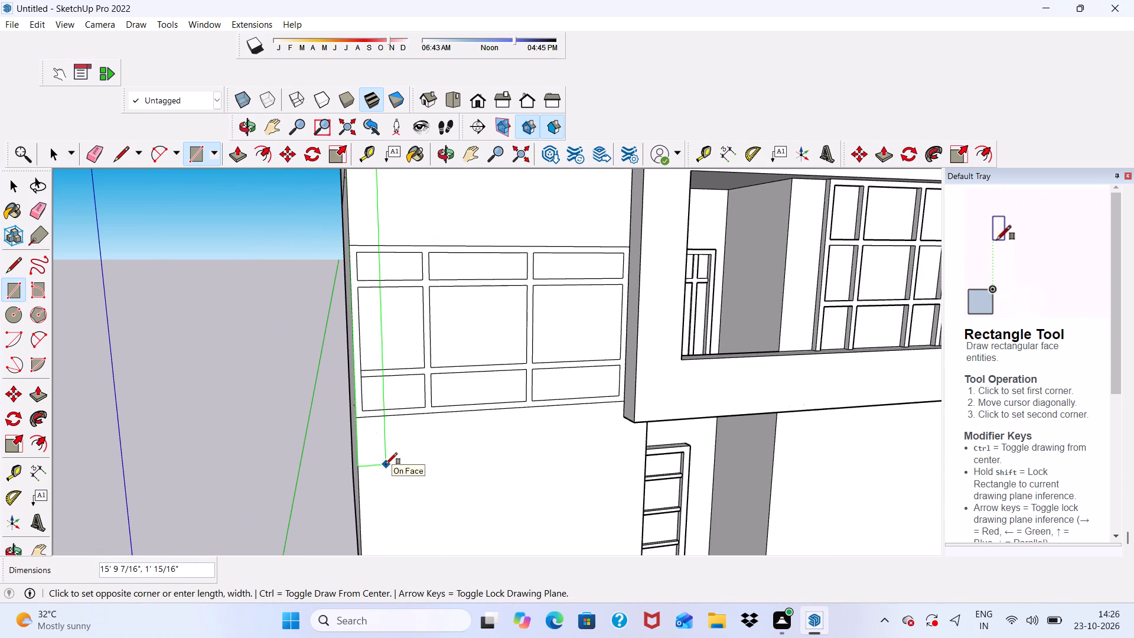
left_click(386, 463)
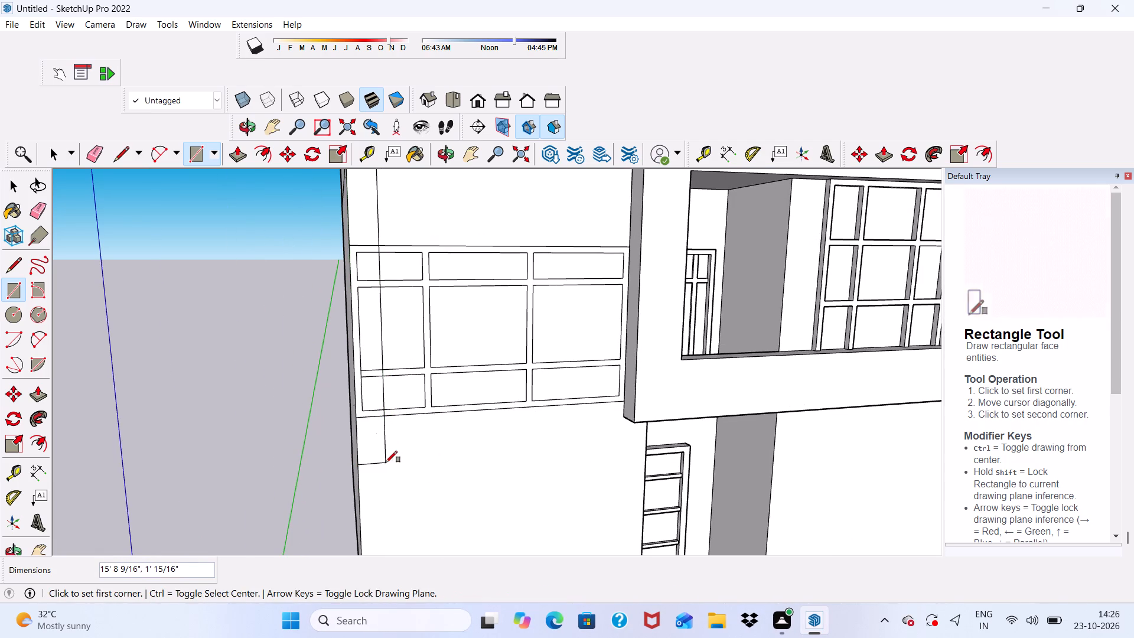
Push/Pull the part of the vertical strip above the window grid outward by 3".
key("space")
left_click(357, 215)
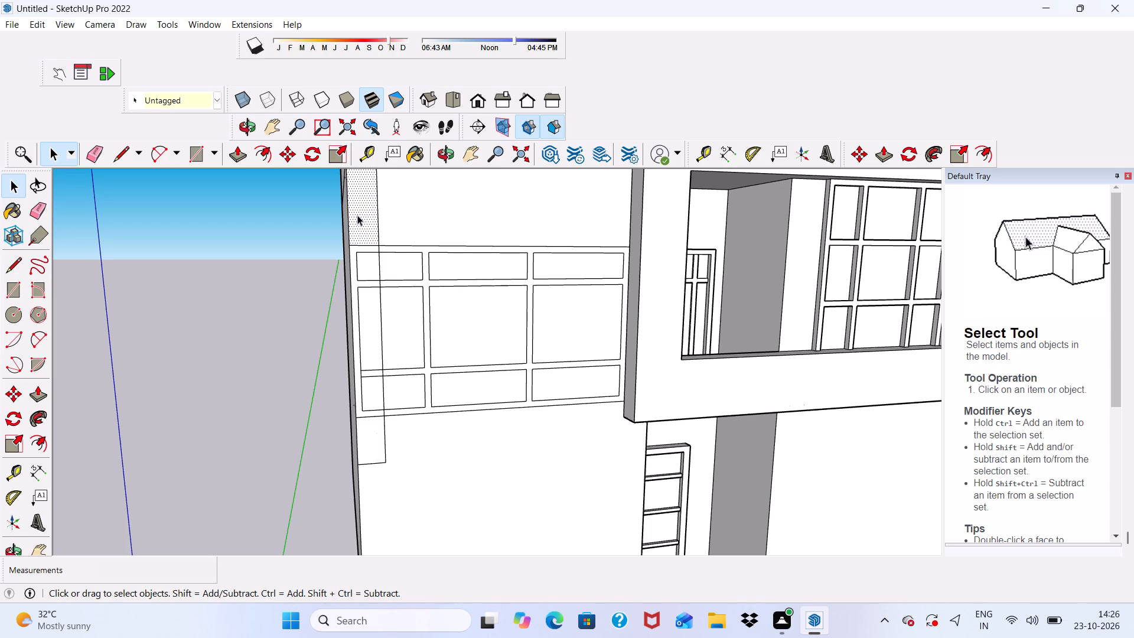
key("space")
scroll(417, 272, "up", 4)
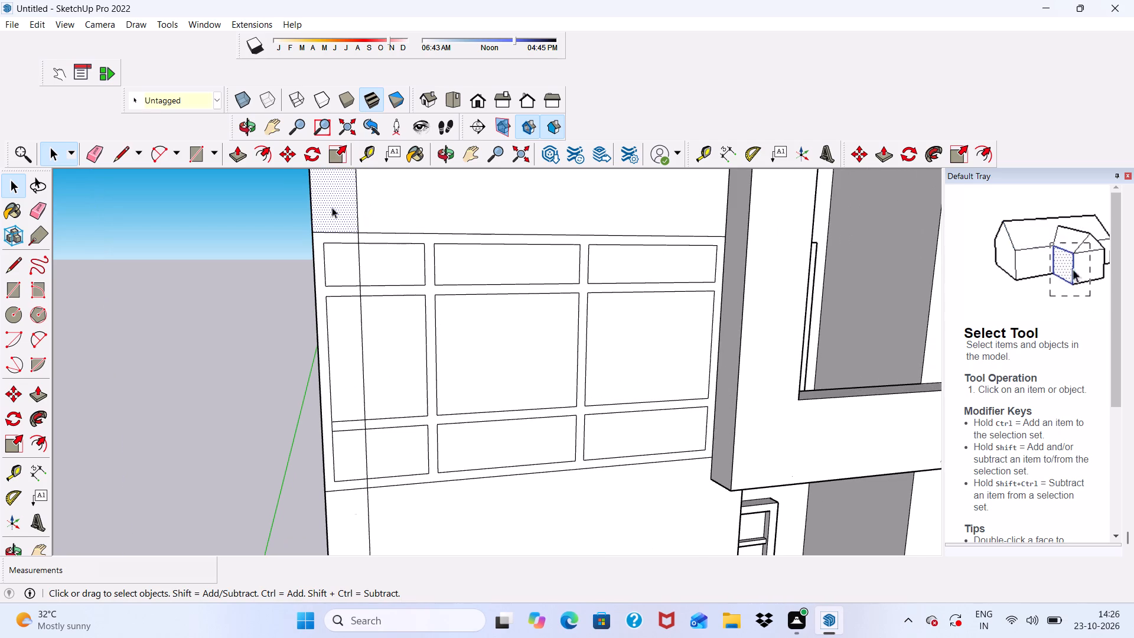
left_click(230, 150)
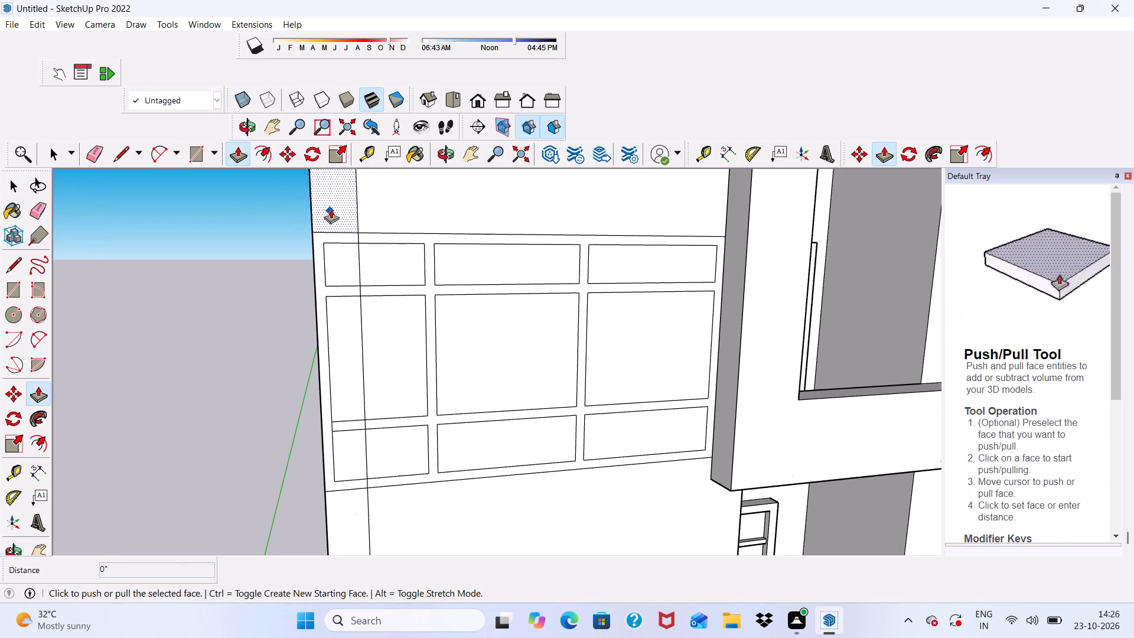
left_click(331, 209)
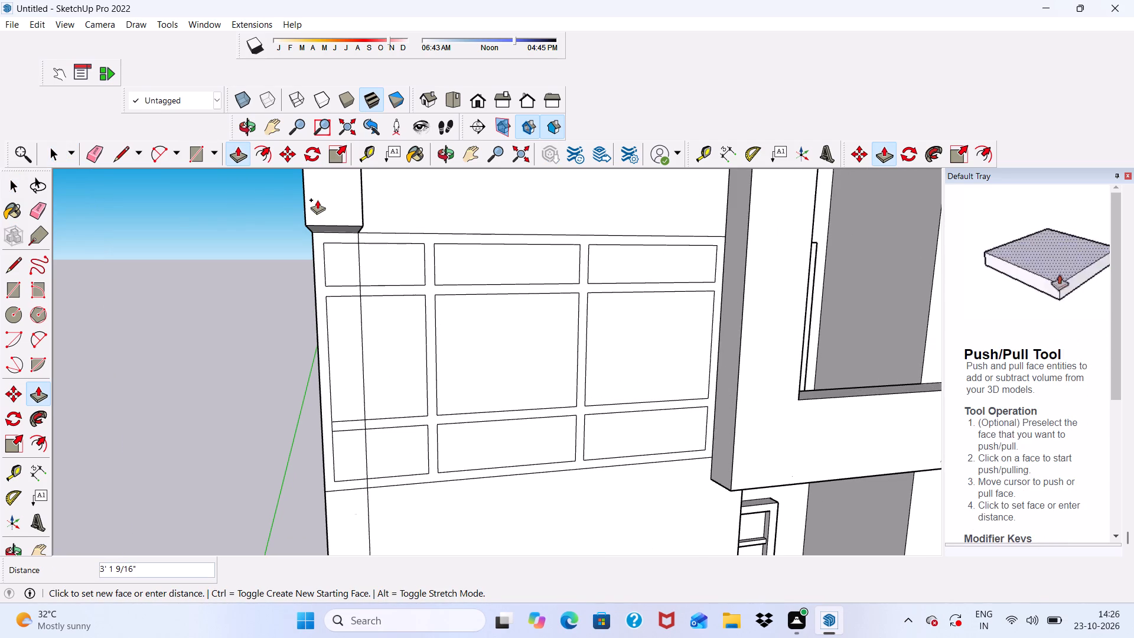
key("3")
key("shift+quotedbl")
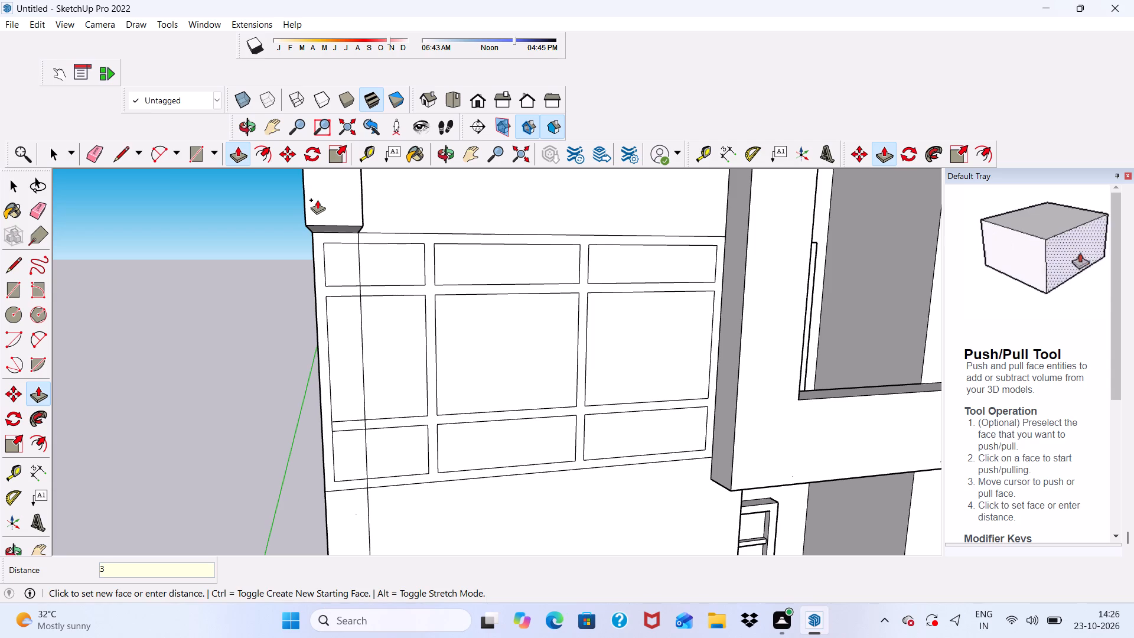
key("Return")
Push/Pull the raised block's underside down about 8' 6" to the lower end of the drawn strip.
scroll(201, 265, "up", 3)
scroll(395, 155, "up", 5)
scroll(392, 158, "down", 11)
middle_click_drag(419, 370, 406, 303)
scroll(392, 224, "up", 9)
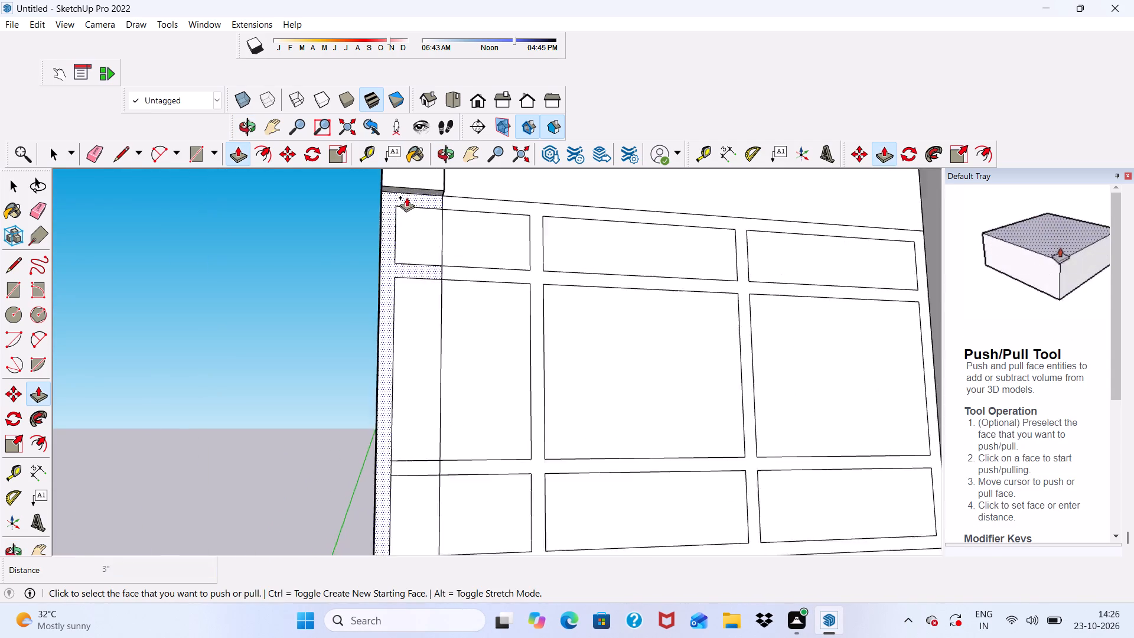
scroll(406, 197, "up", 8)
left_click(408, 187)
scroll(403, 266, "down", 10)
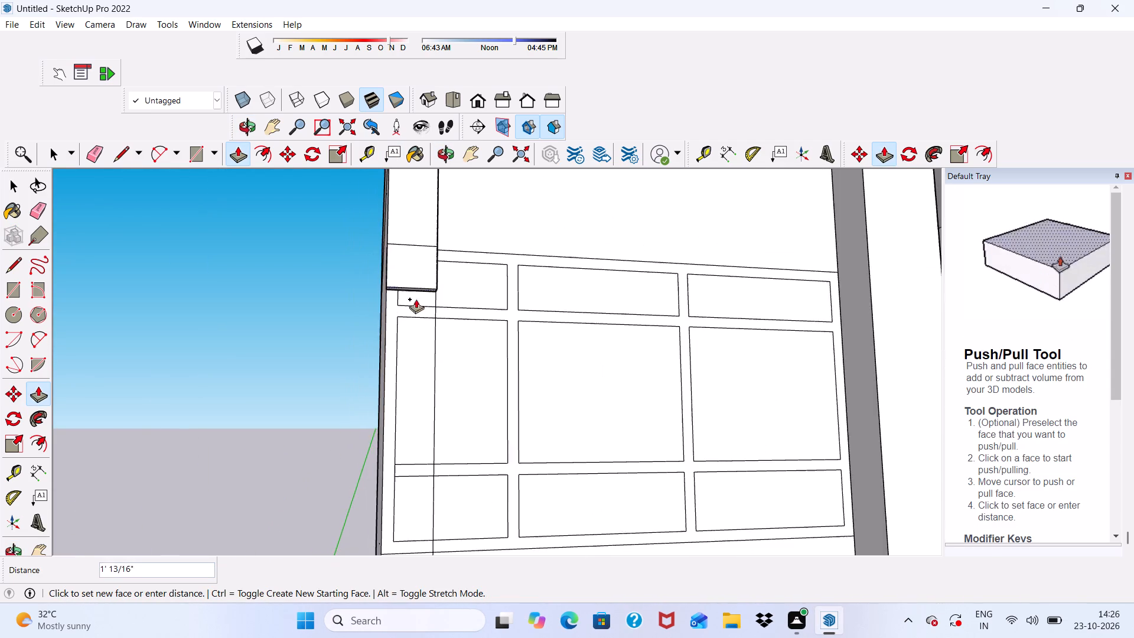
scroll(416, 299, "down", 6)
scroll(412, 502, "up", 5)
middle_click_drag(401, 508, 401, 507)
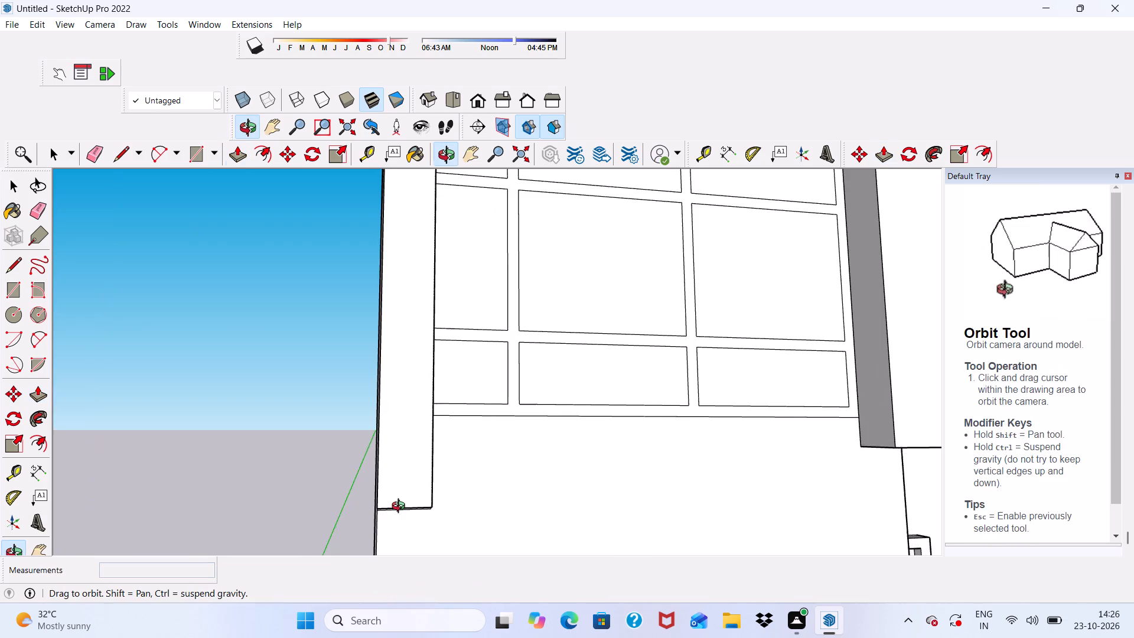
middle_click_drag(401, 507, 477, 476)
scroll(455, 500, "up", 3)
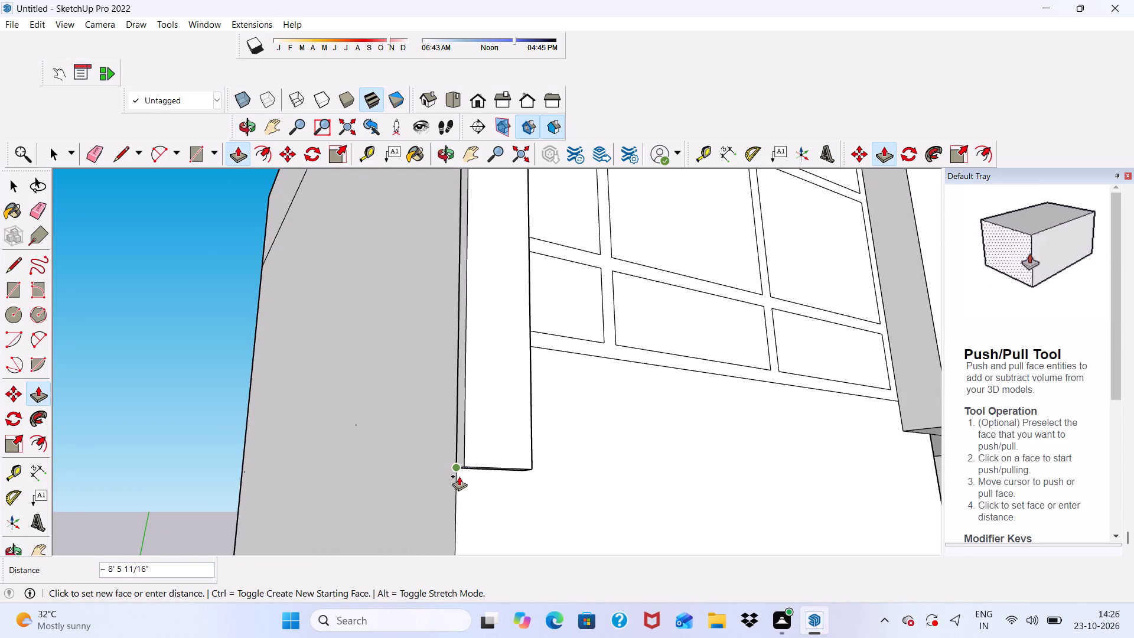
left_click(459, 476)
scroll(387, 453, "down", 7)
middle_click_drag(407, 487, 337, 563)
key("space")
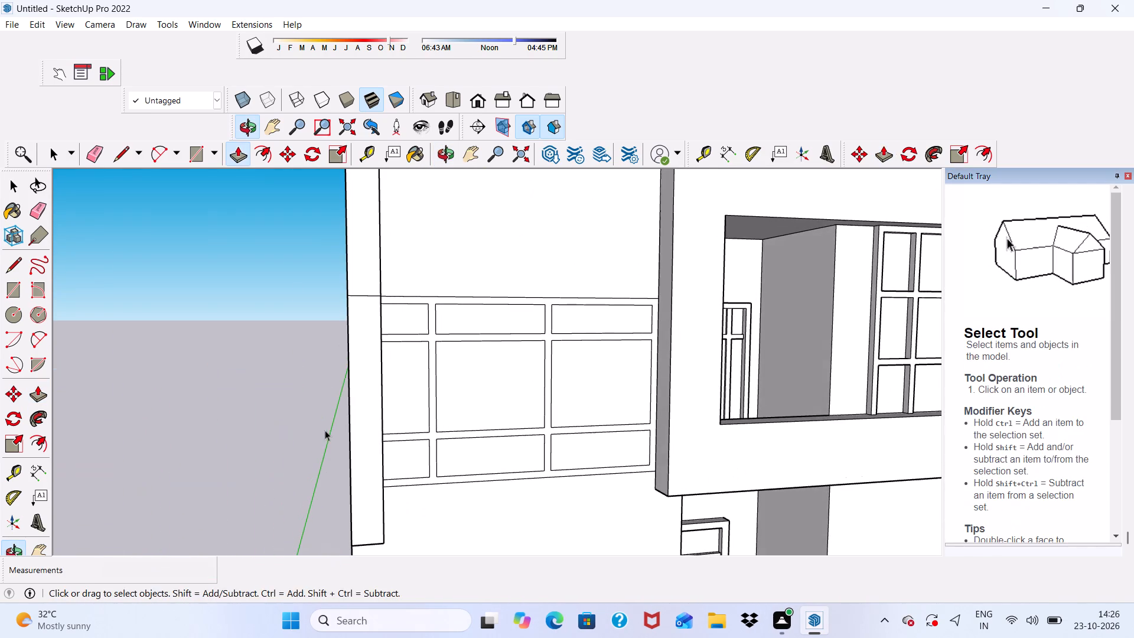
Erase the leftover seam line at the window-top level across the raised band's front and inner side faces.
left_click_drag(85, 149, 86, 155)
scroll(305, 261, "up", 3)
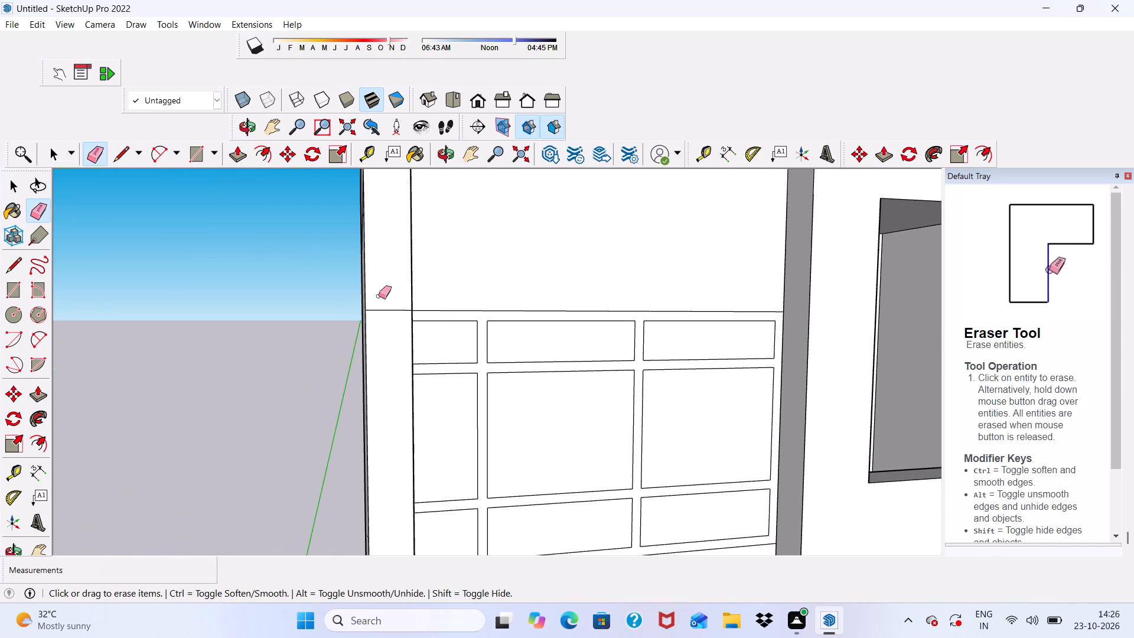
left_click_drag(379, 296, 390, 336)
middle_click_drag(413, 343, 292, 363)
scroll(340, 343, "up", 9)
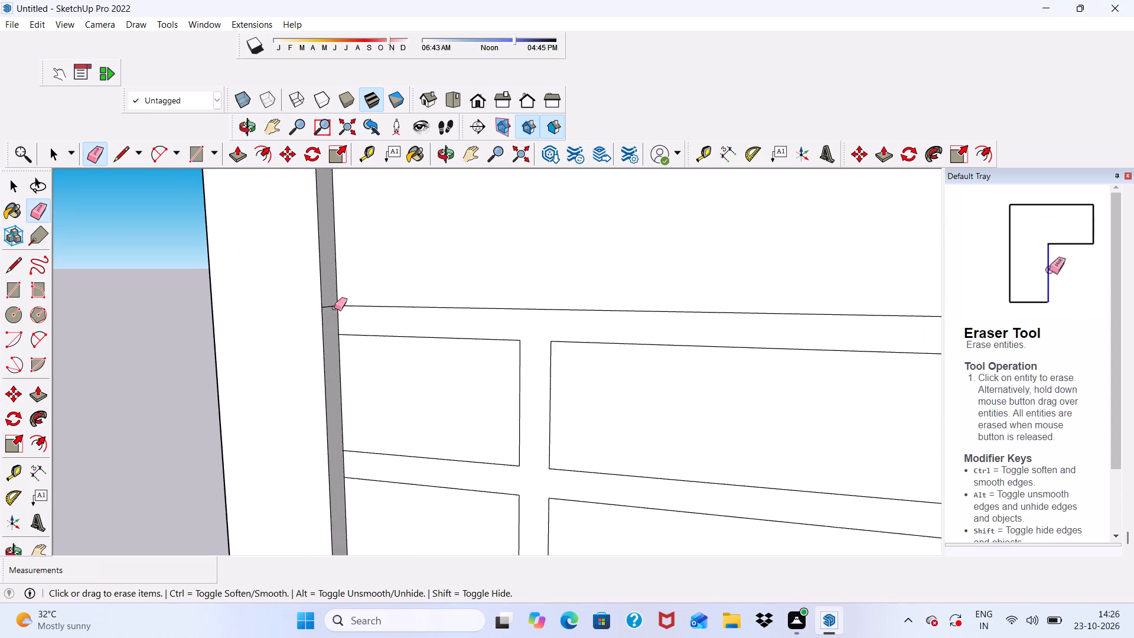
scroll(334, 308, "up", 4)
left_click_drag(328, 303, 325, 316)
scroll(324, 317, "down", 12)
middle_click_drag(278, 347, 279, 346)
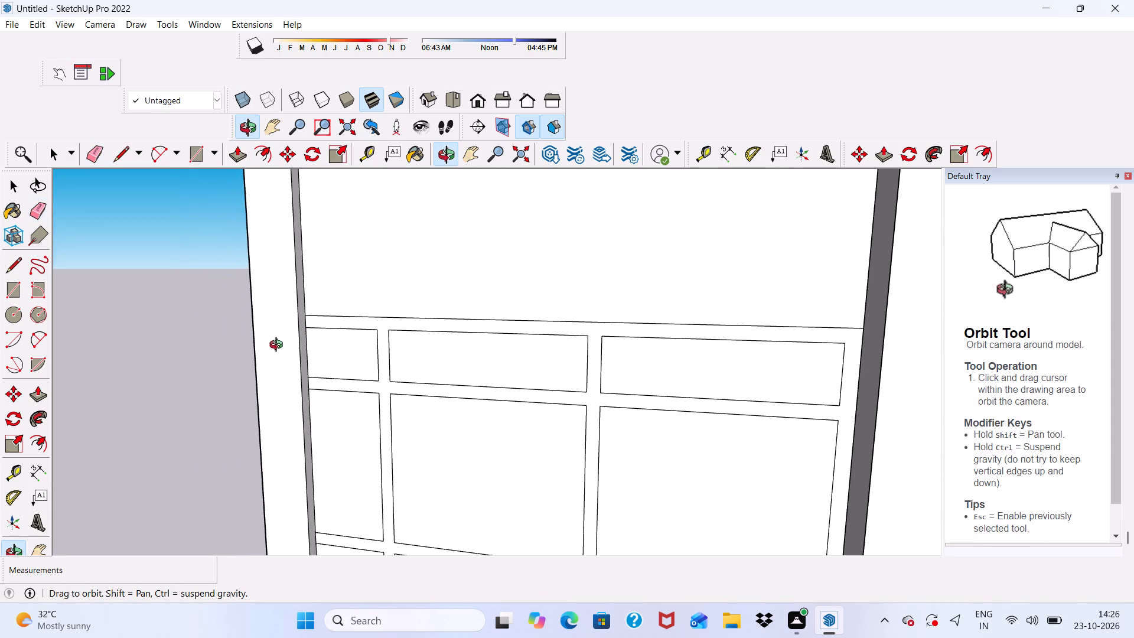
middle_click_drag(279, 346, 341, 338)
scroll(317, 321, "down", 7)
middle_click_drag(284, 388, 307, 330)
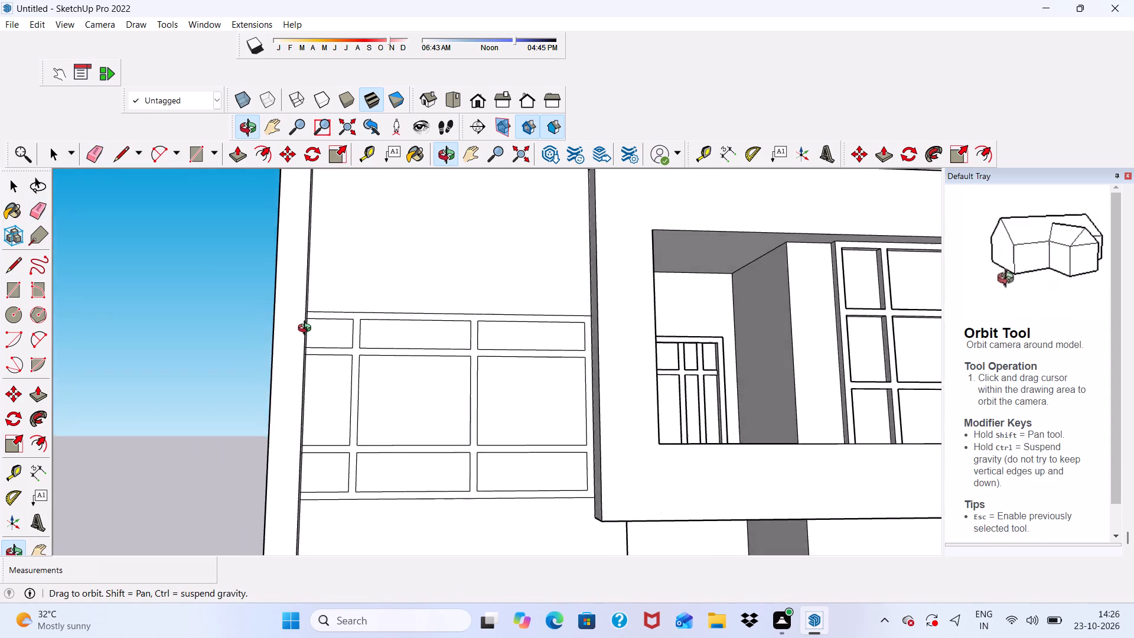
middle_click_drag(307, 330, 334, 357)
key("space")
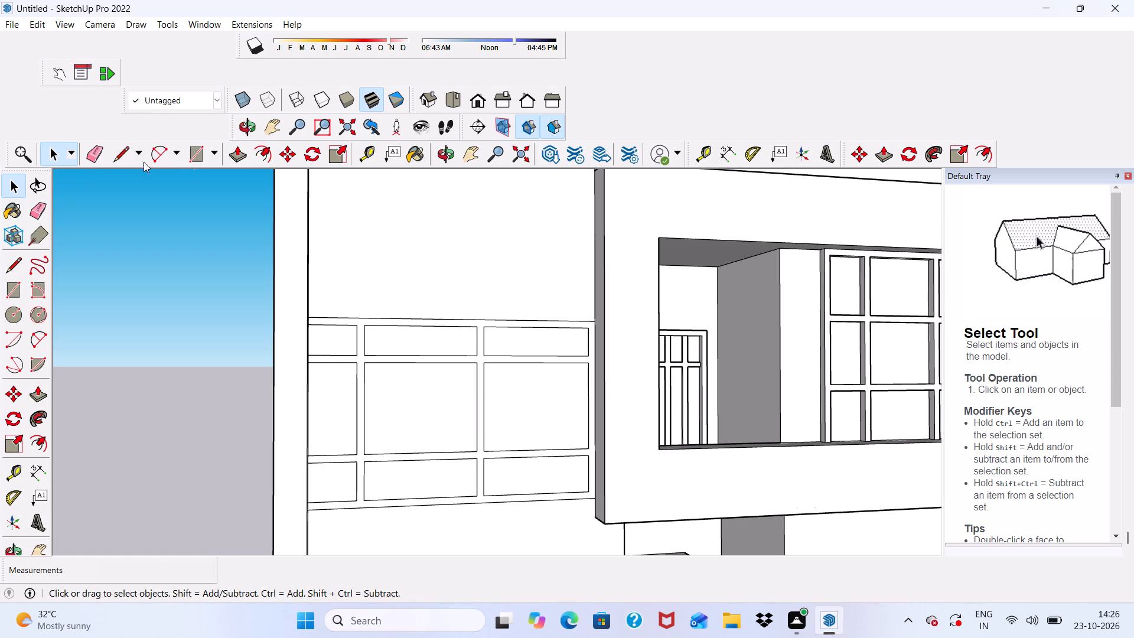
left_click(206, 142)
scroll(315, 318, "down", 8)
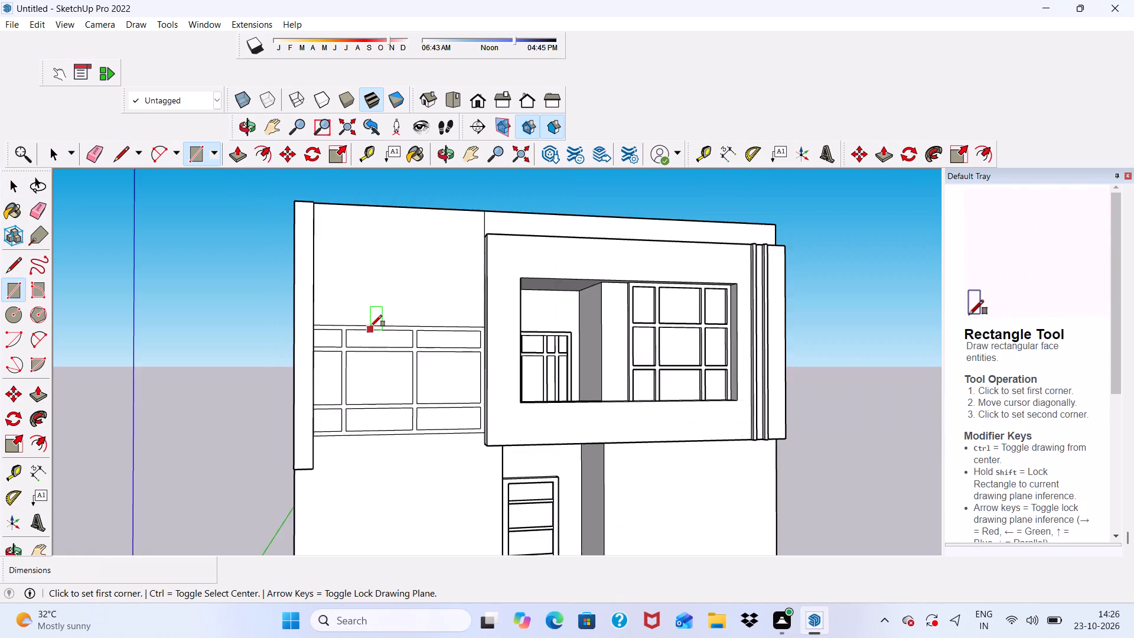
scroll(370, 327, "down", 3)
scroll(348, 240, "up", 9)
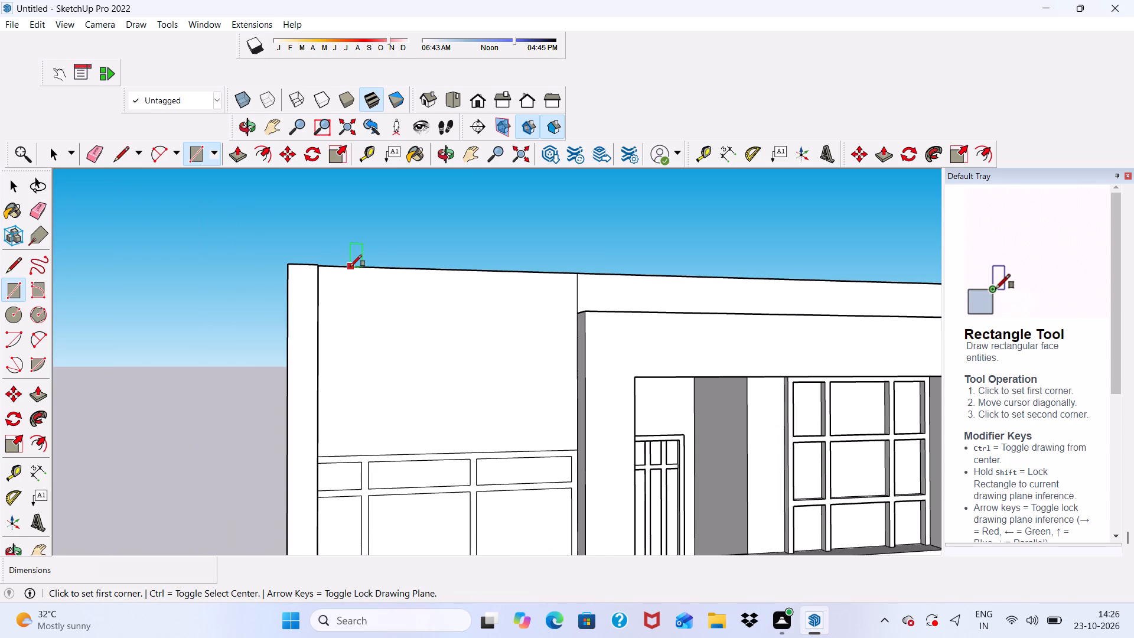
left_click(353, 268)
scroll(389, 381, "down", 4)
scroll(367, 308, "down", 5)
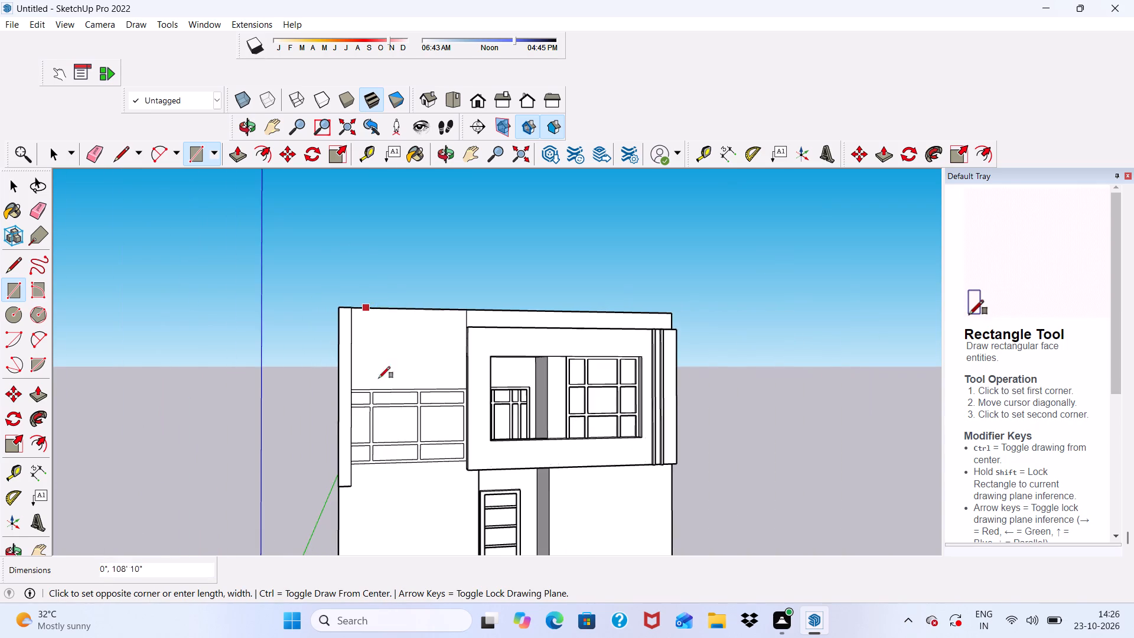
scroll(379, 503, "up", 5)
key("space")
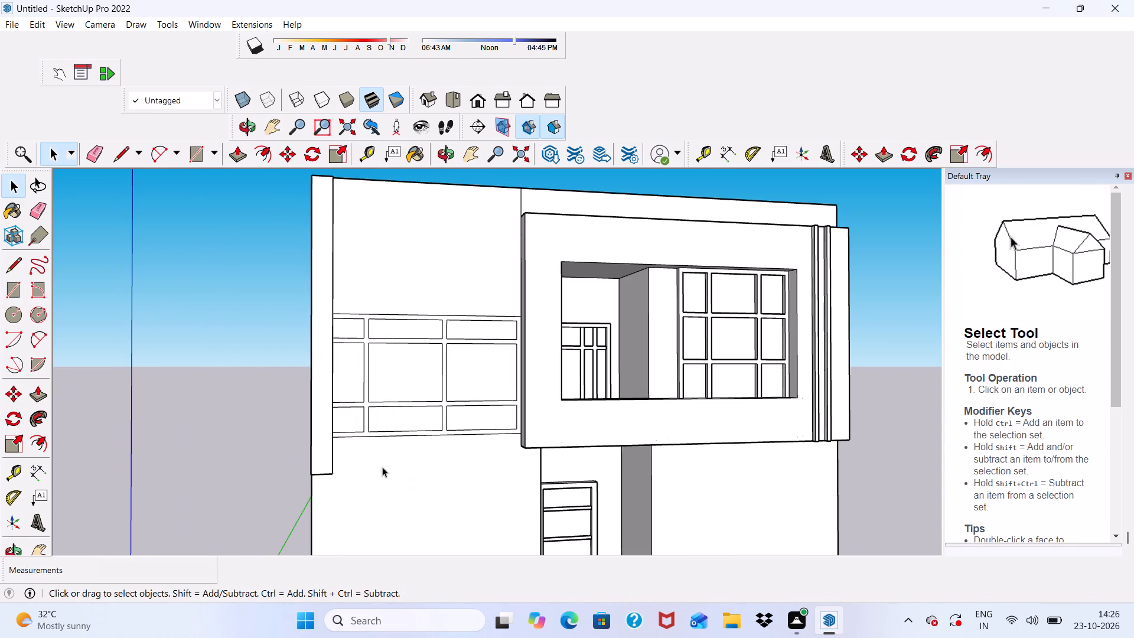
Draw a vertical rectangle about 11" wide and 13' 10" tall from the window grid's bottom line up to the wall's top edge.
left_click(195, 160)
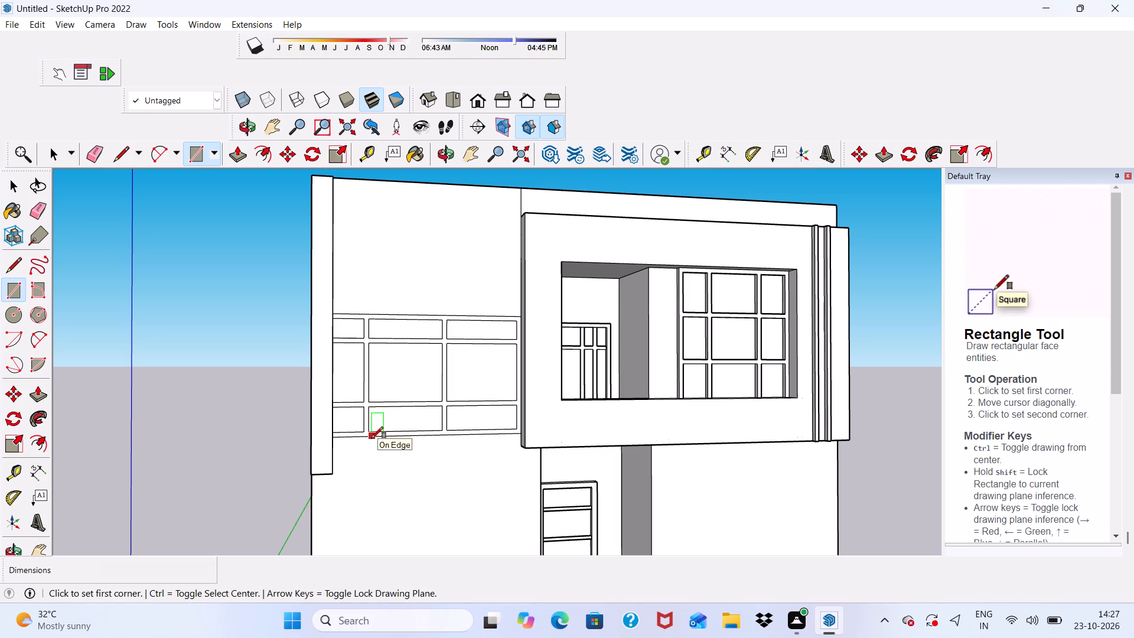
left_click(369, 437)
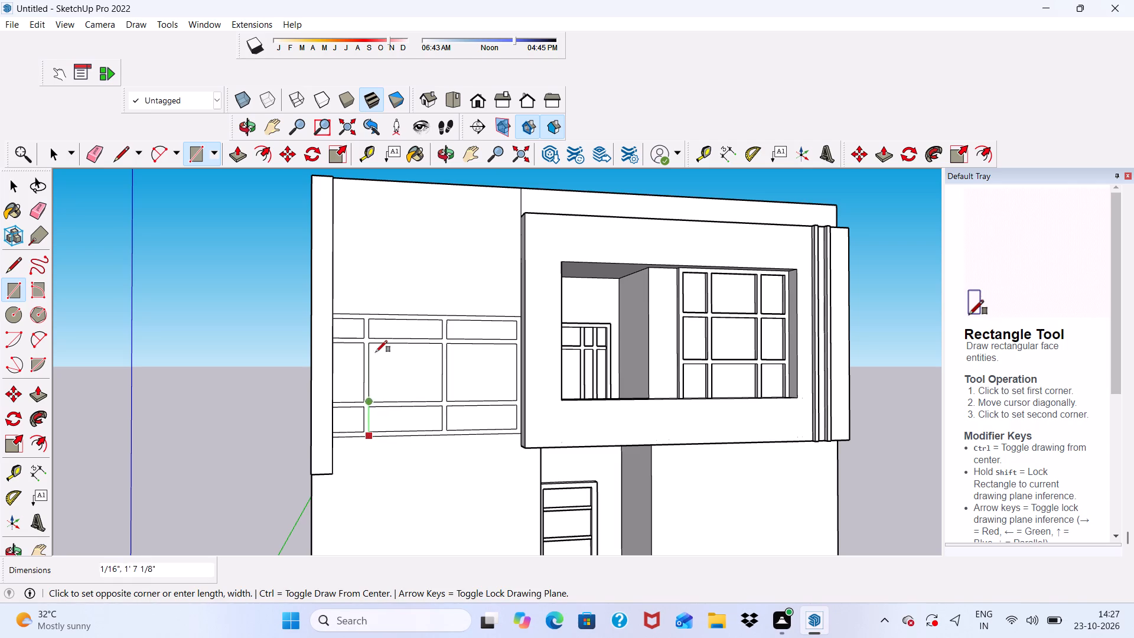
scroll(367, 209, "down", 7)
scroll(393, 213, "up", 4)
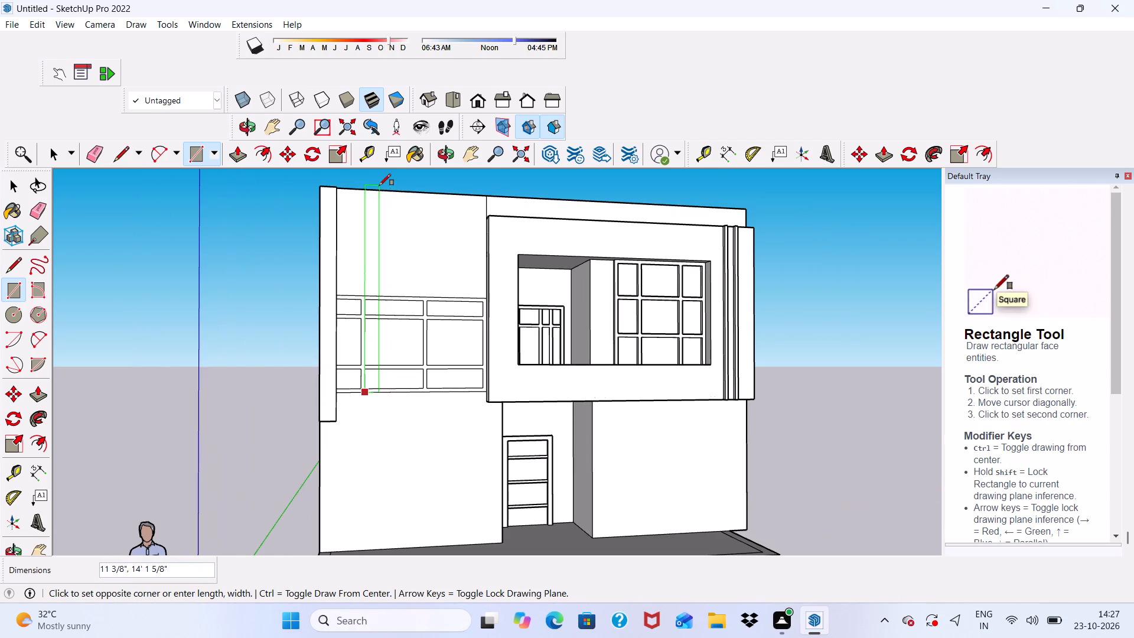
scroll(380, 187, "up", 5)
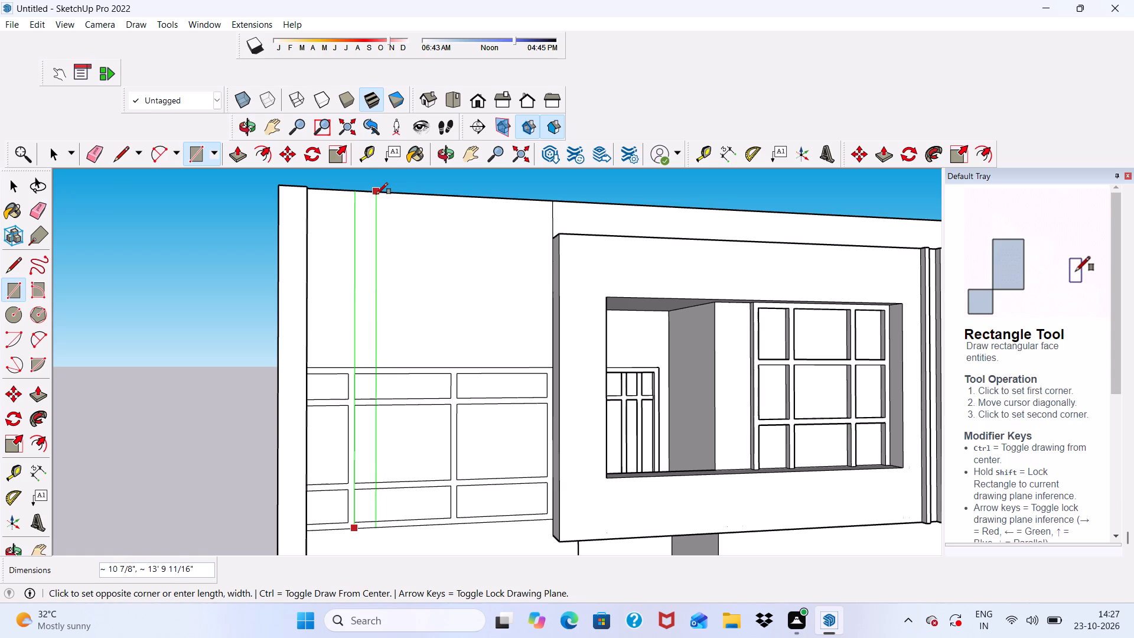
left_click(376, 194)
key("space")
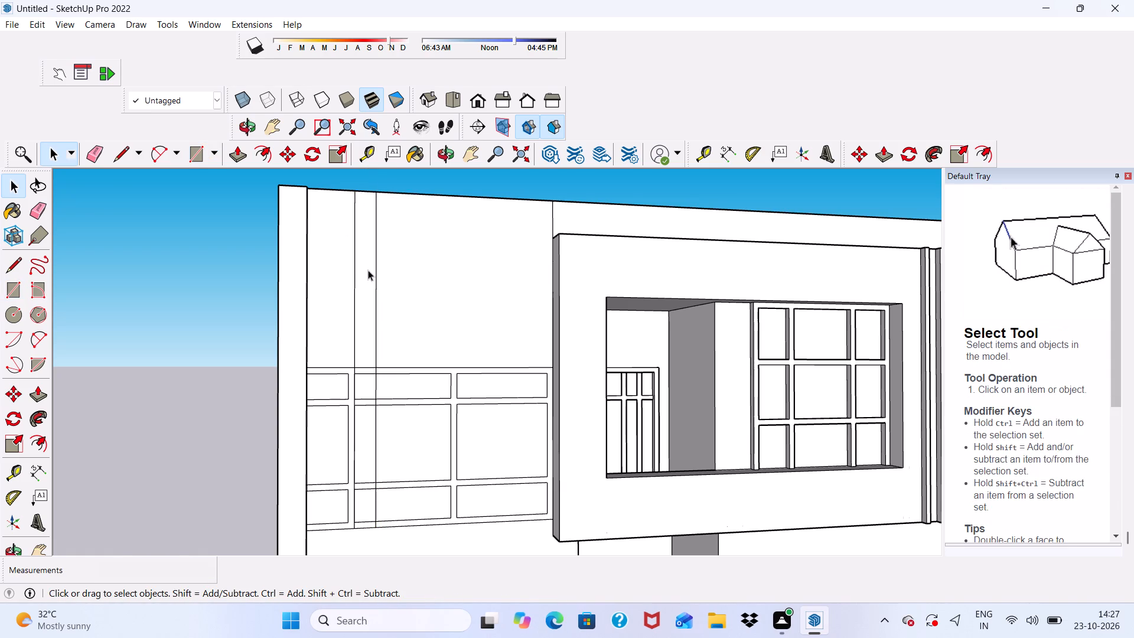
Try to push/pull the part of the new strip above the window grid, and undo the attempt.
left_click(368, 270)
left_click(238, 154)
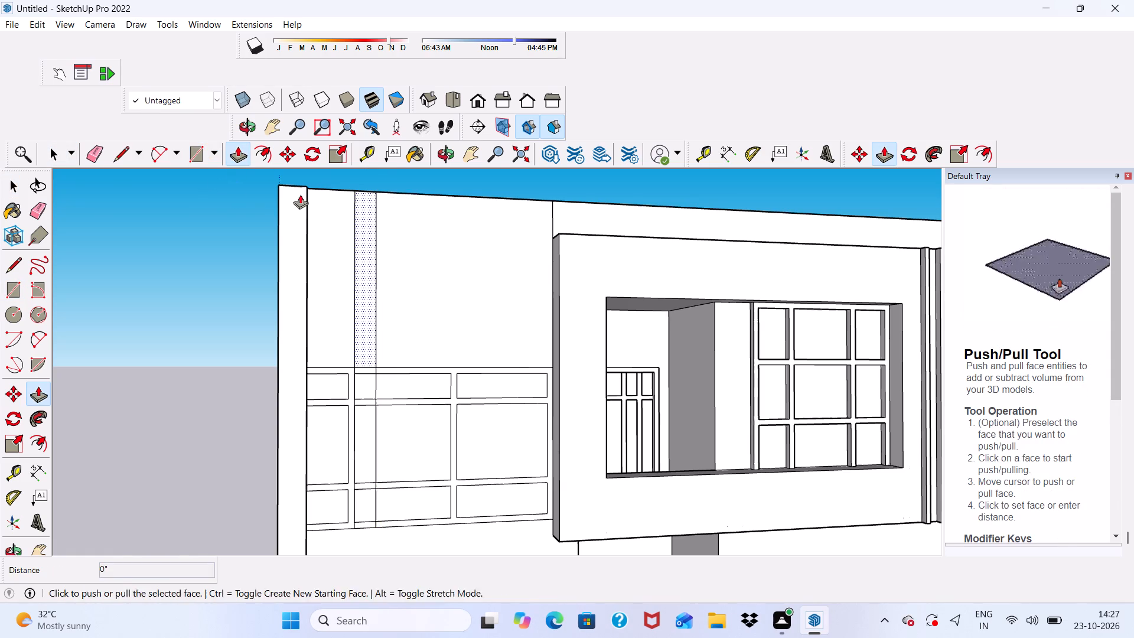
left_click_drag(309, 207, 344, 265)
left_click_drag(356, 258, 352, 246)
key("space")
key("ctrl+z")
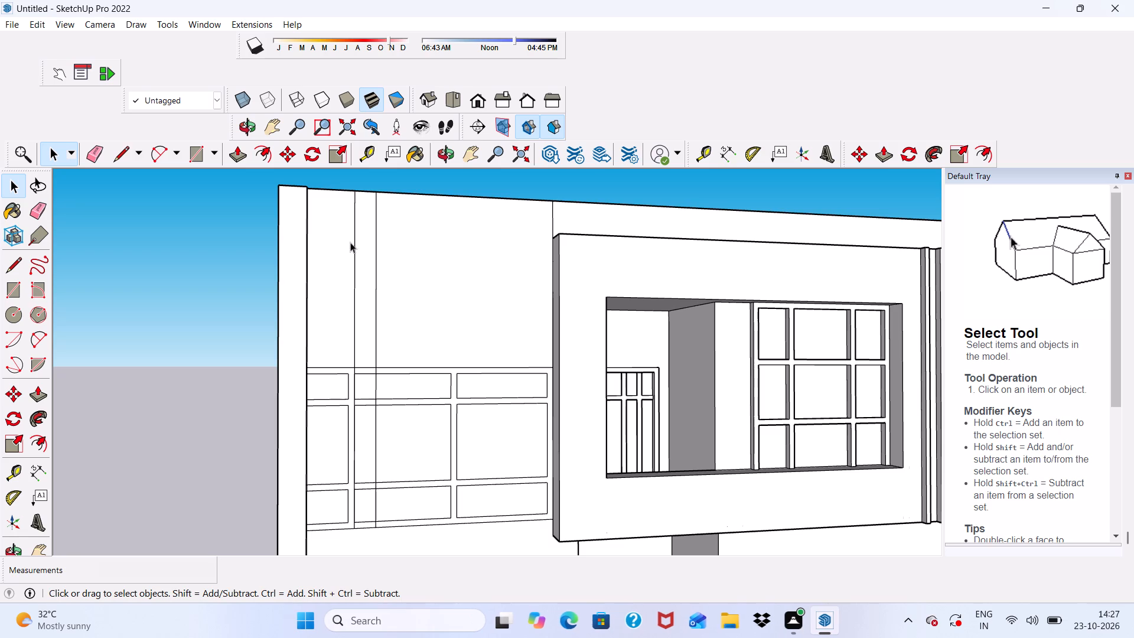
Push/Pull the part of the new vertical strip above the window grid outward by 3".
left_click(364, 275)
left_click(240, 154)
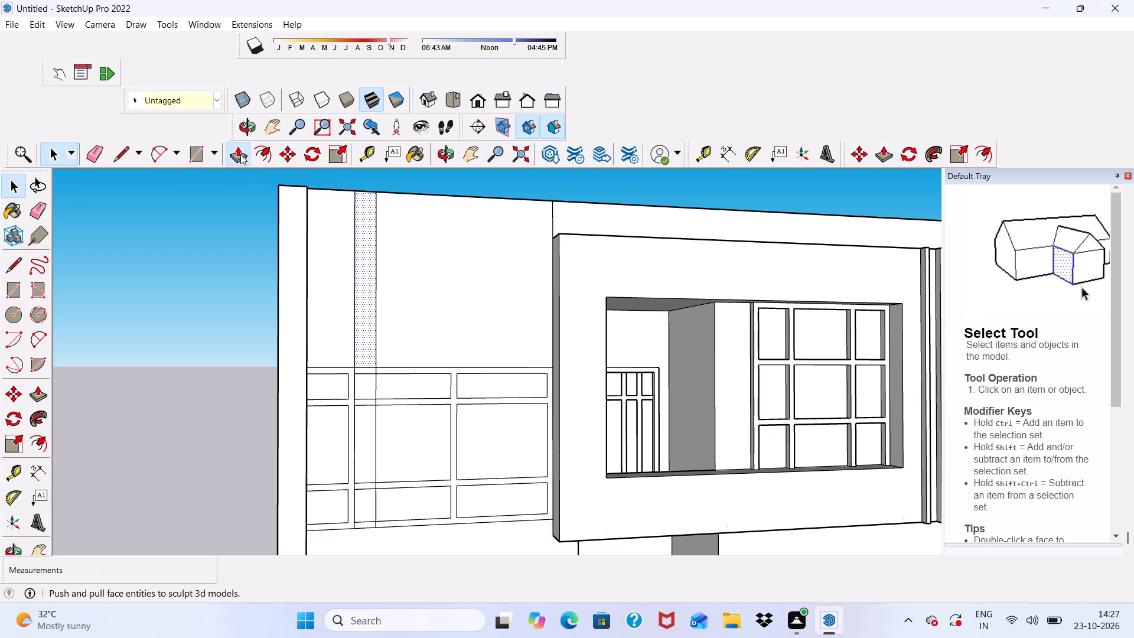
scroll(369, 326, "up", 6)
left_click(364, 318)
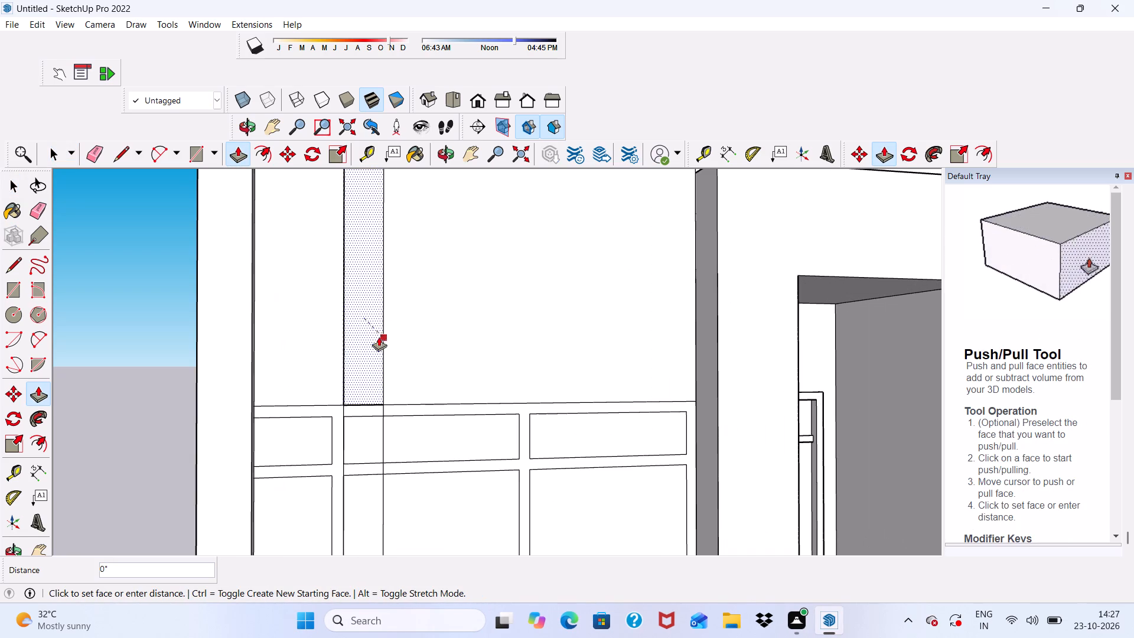
scroll(279, 320, "down", 1)
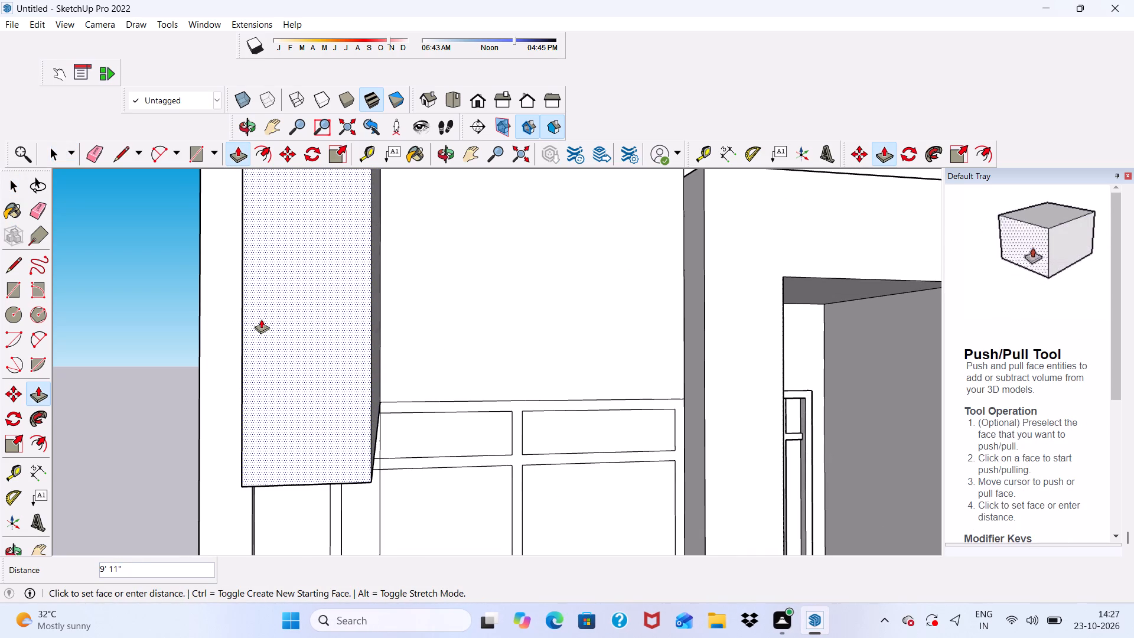
key("3")
key("shift+quotedbl")
key("Return")
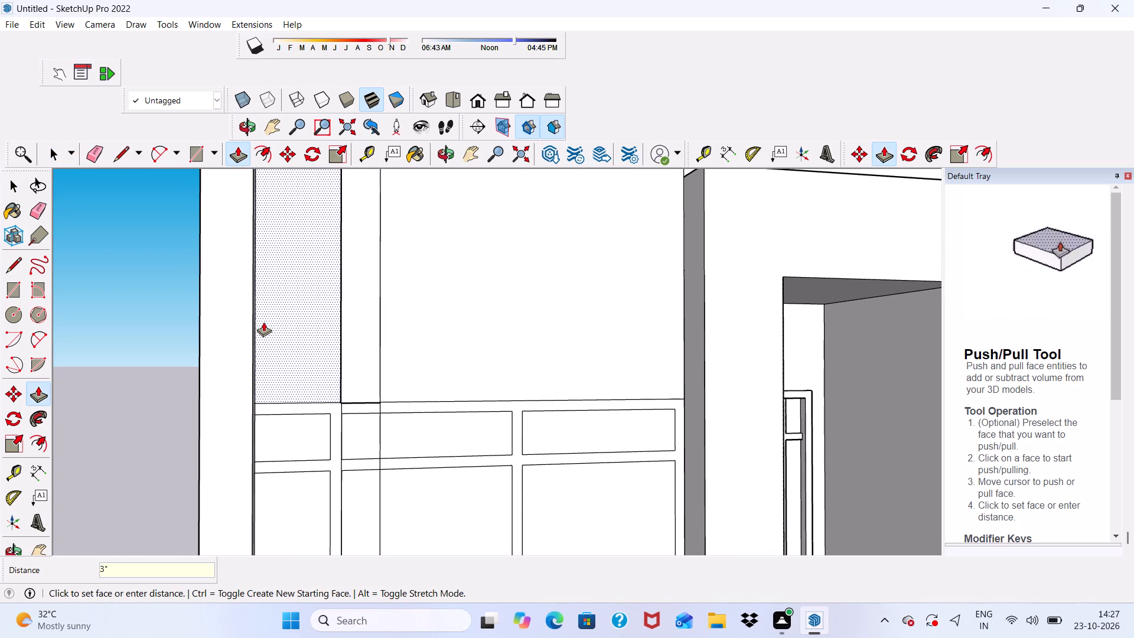
Push/Pull the new raised strip's underside down about 8' 6", level with the lower end of the corner band.
scroll(346, 418, "up", 11)
middle_click_drag(350, 414, 348, 310)
scroll(353, 376, "up", 2)
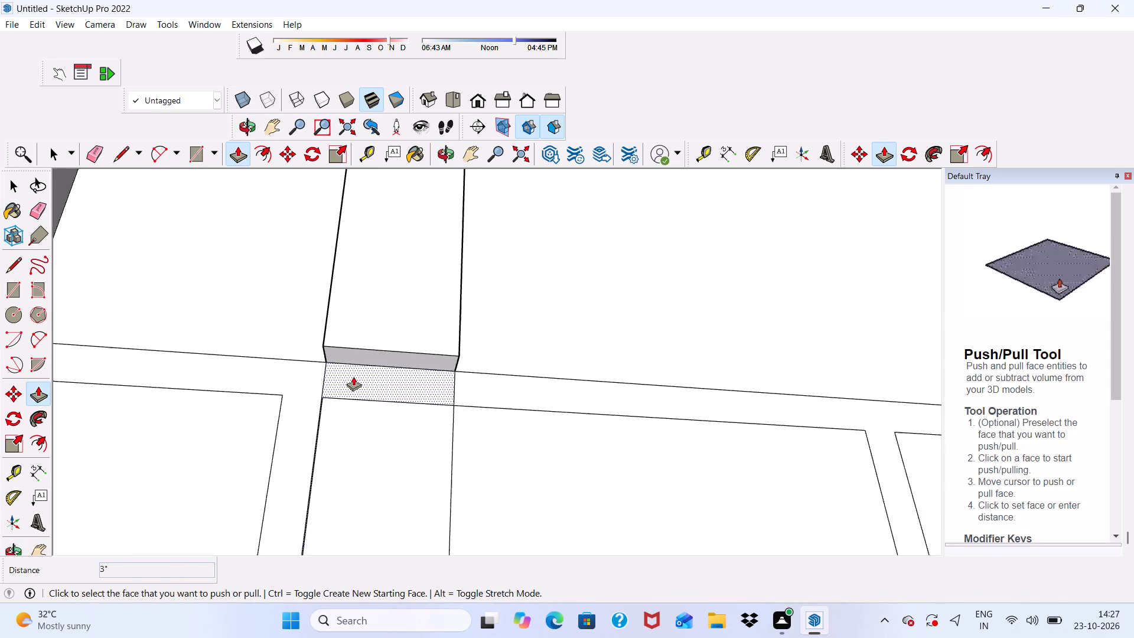
scroll(353, 376, "up", 2)
left_click(370, 345)
scroll(374, 415, "down", 11)
scroll(372, 263, "down", 3)
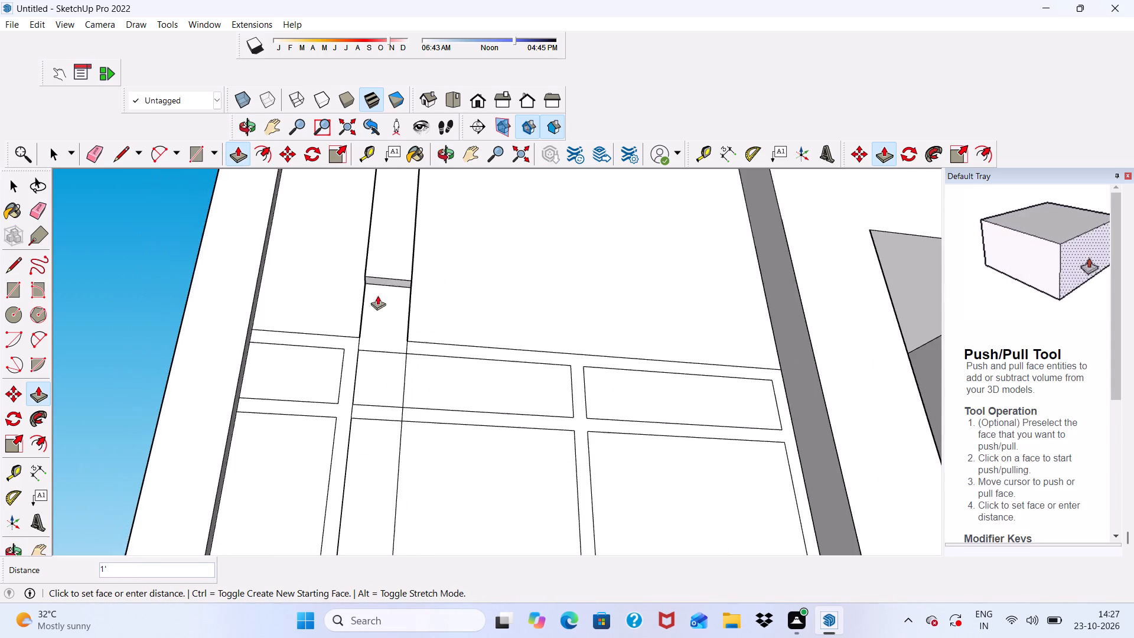
scroll(384, 246, "down", 8)
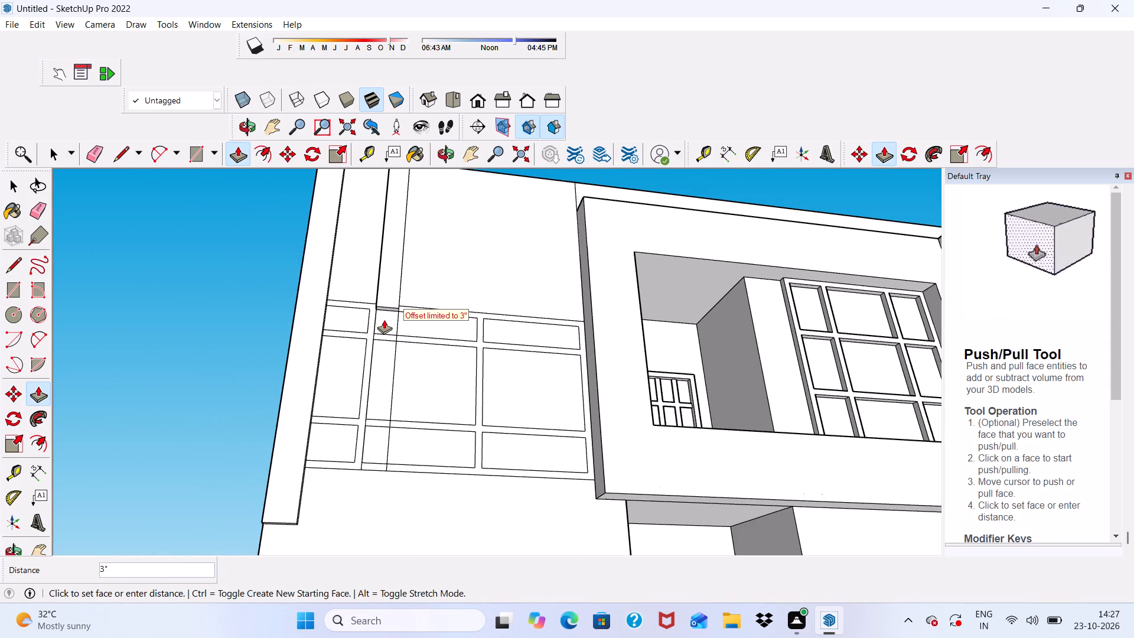
scroll(386, 304, "up", 5)
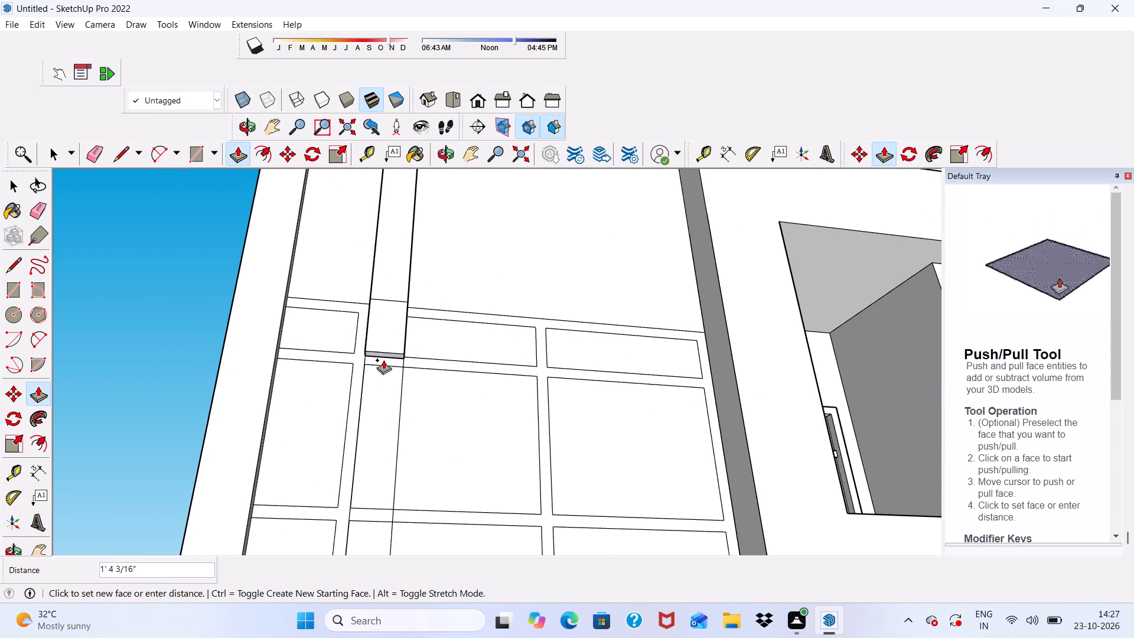
scroll(379, 397, "down", 8)
scroll(392, 485, "down", 3)
scroll(331, 539, "up", 5)
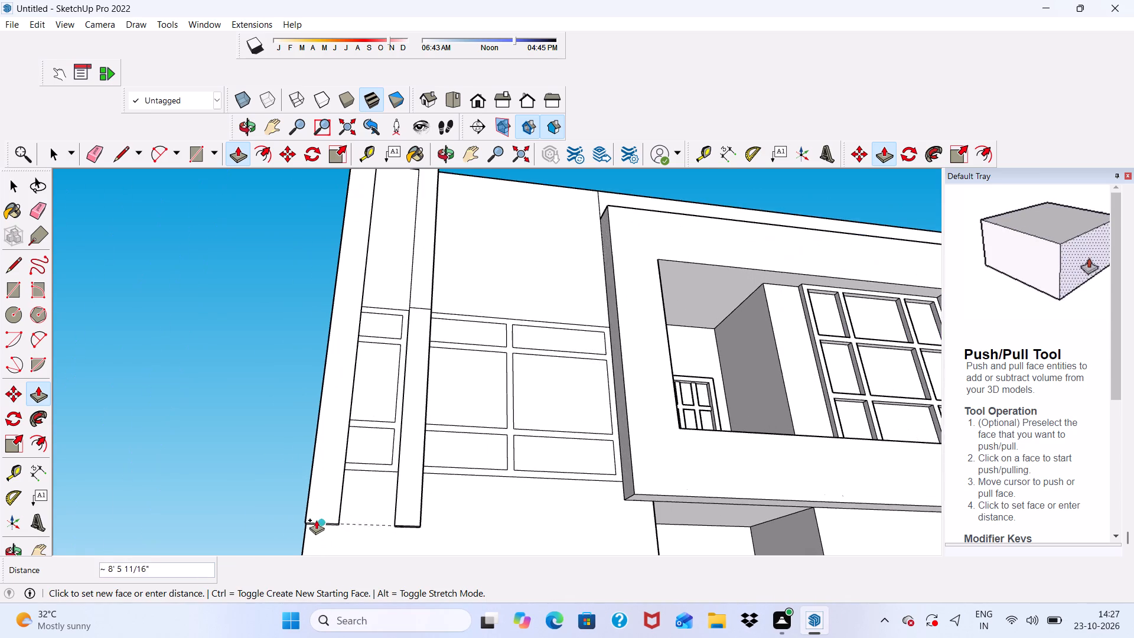
scroll(316, 517, "up", 8)
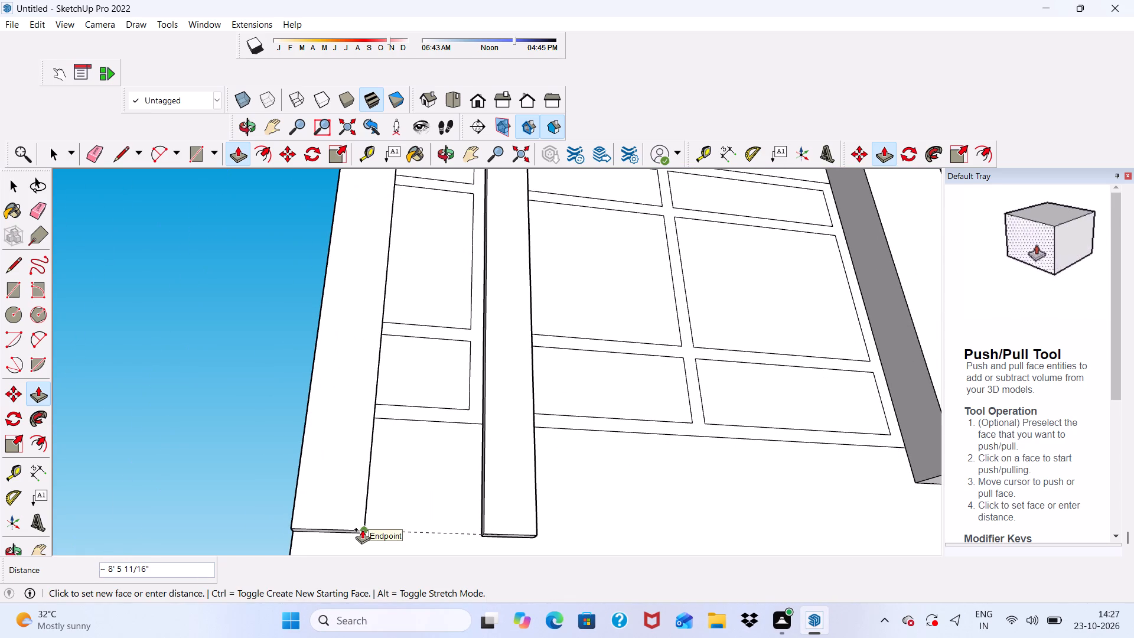
left_click(336, 528)
scroll(331, 469, "down", 5)
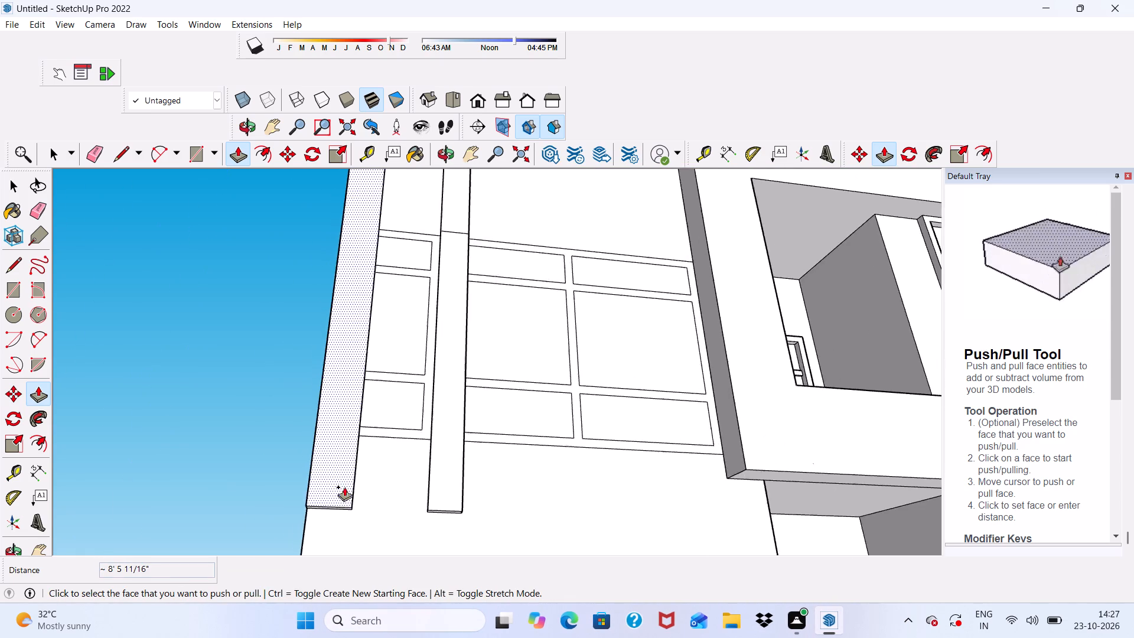
scroll(344, 487, "down", 1)
middle_click_drag(370, 481, 367, 582)
key("space")
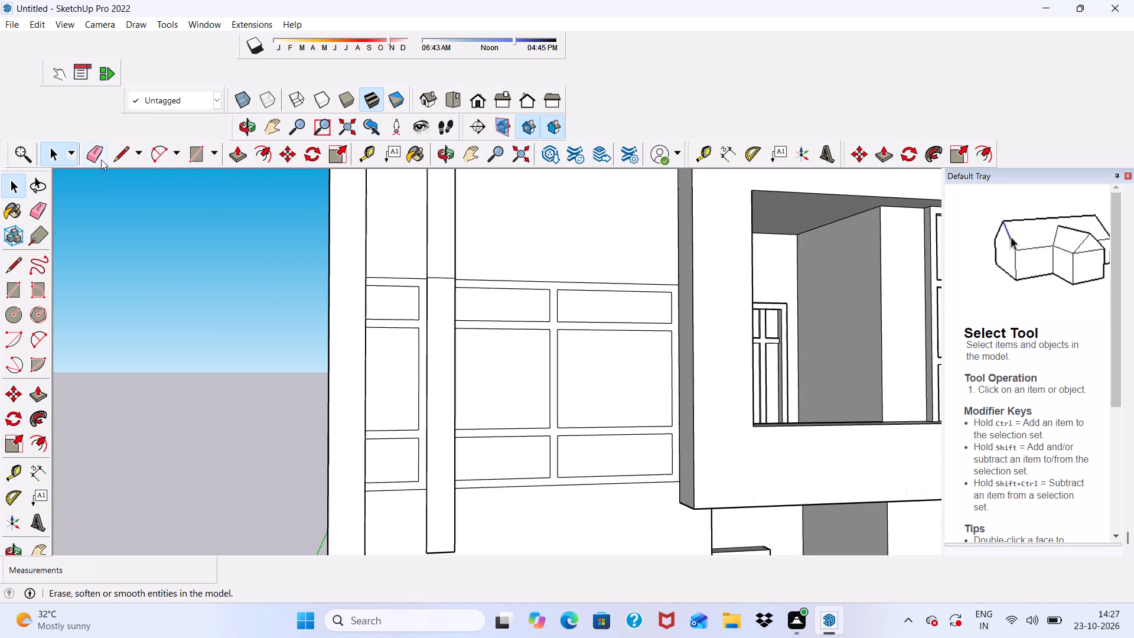
Erase the leftover seam lines at the window-top level on the second raised band's front and both side faces.
left_click(100, 157)
scroll(409, 270, "up", 9)
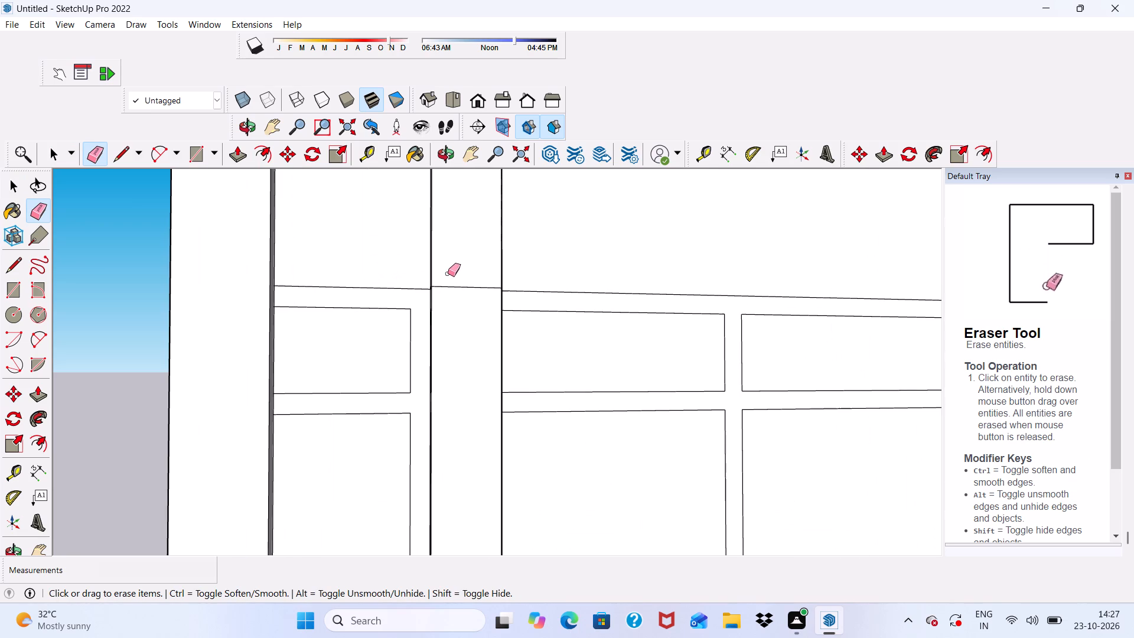
left_click_drag(448, 274, 458, 307)
middle_click_drag(461, 307, 297, 373)
scroll(408, 345, "up", 5)
scroll(361, 320, "down", 1)
scroll(359, 321, "up", 5)
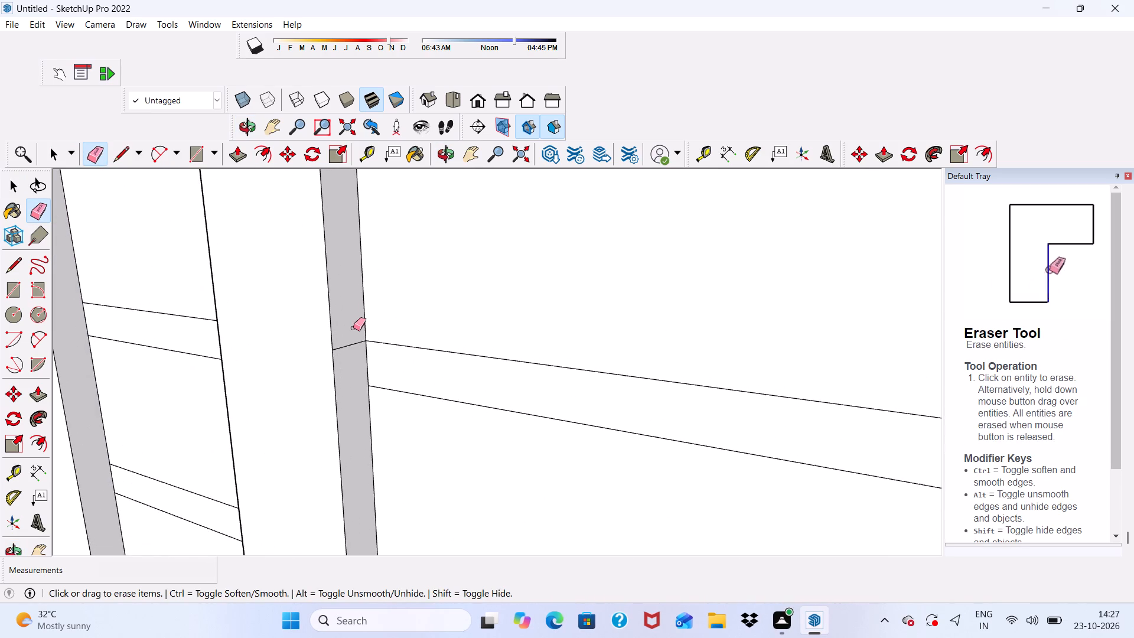
left_click_drag(353, 334, 353, 349)
scroll(343, 352, "down", 3)
middle_click_drag(315, 372, 545, 367)
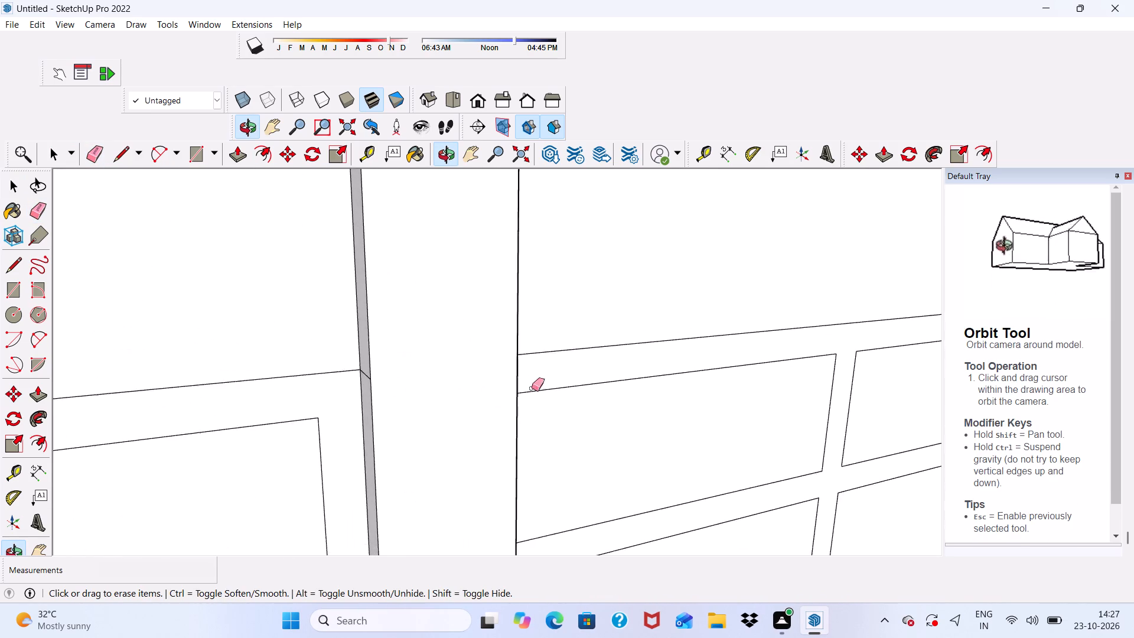
scroll(467, 400, "up", 15)
left_click_drag(338, 366, 335, 376)
scroll(324, 356, "down", 6)
key("space")
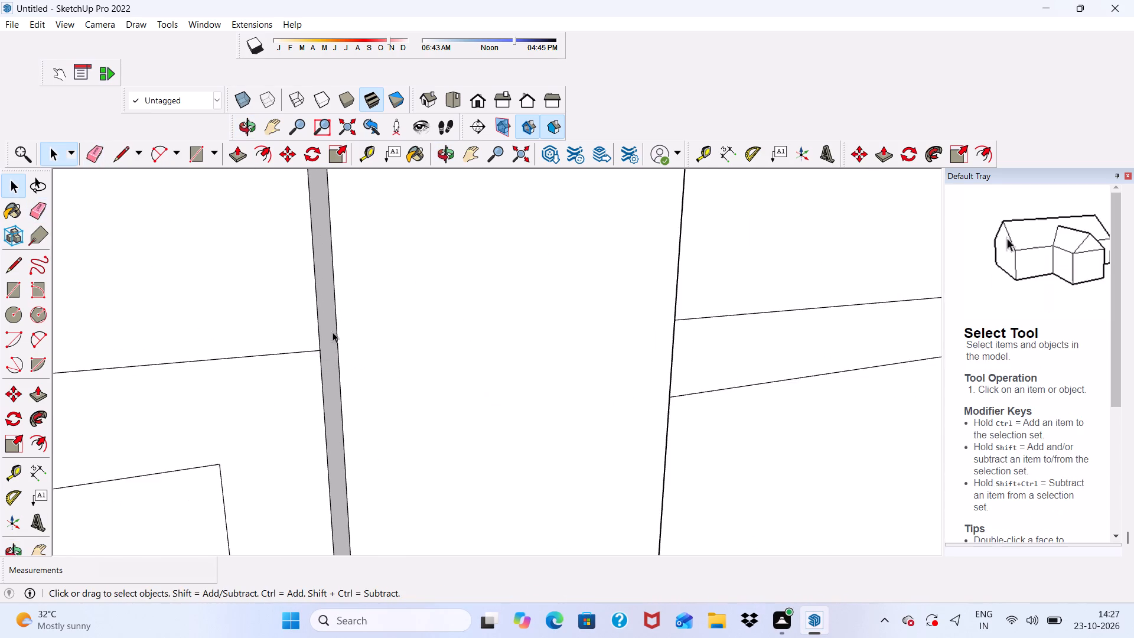
Draw a rectangular strip about 3' wide and 13' 9 11/16" tall from the window grid's bottom edge to the wall's top edge.
scroll(333, 332, "down", 14)
scroll(281, 303, "down", 20)
middle_click_drag(308, 376, 244, 339)
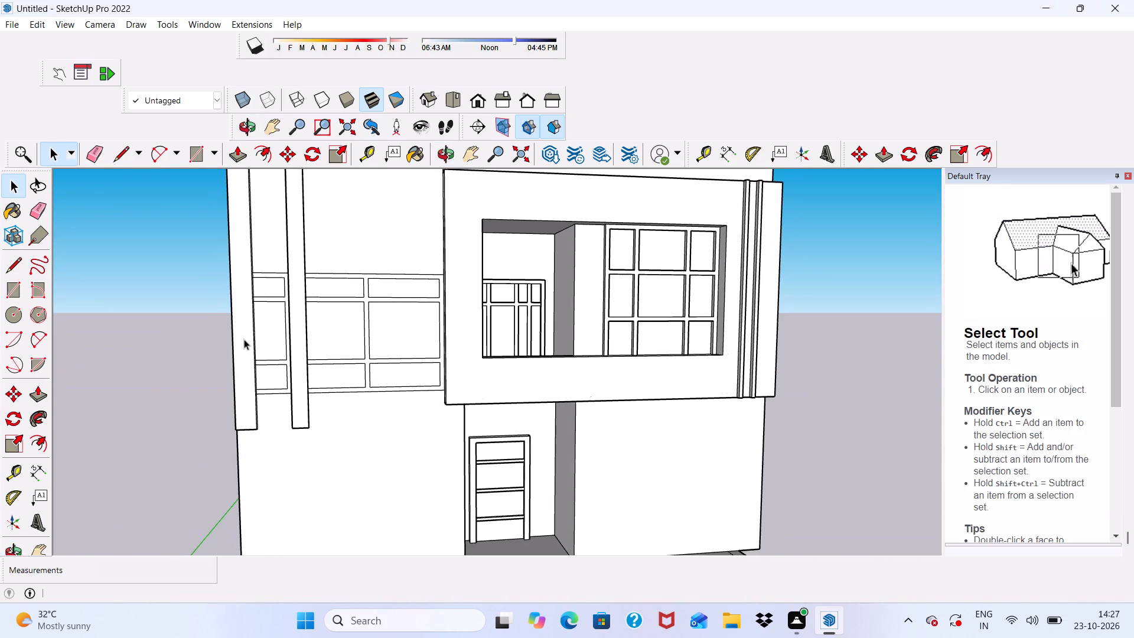
scroll(247, 338, "up", 1)
scroll(258, 349, "down", 5)
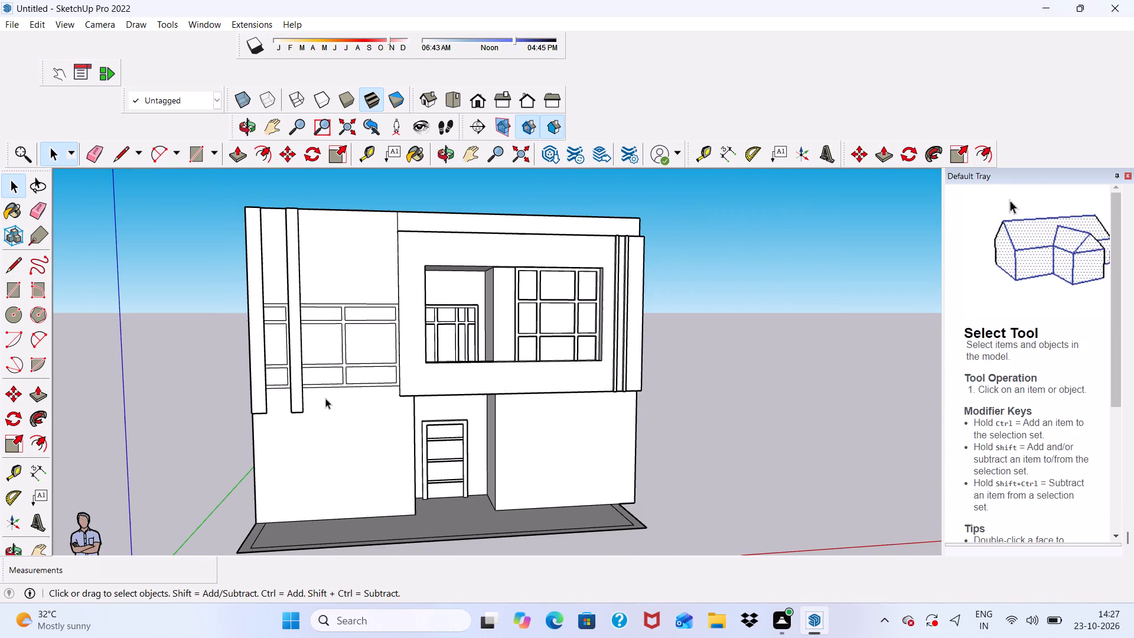
scroll(255, 171, "up", 2)
left_click(198, 150)
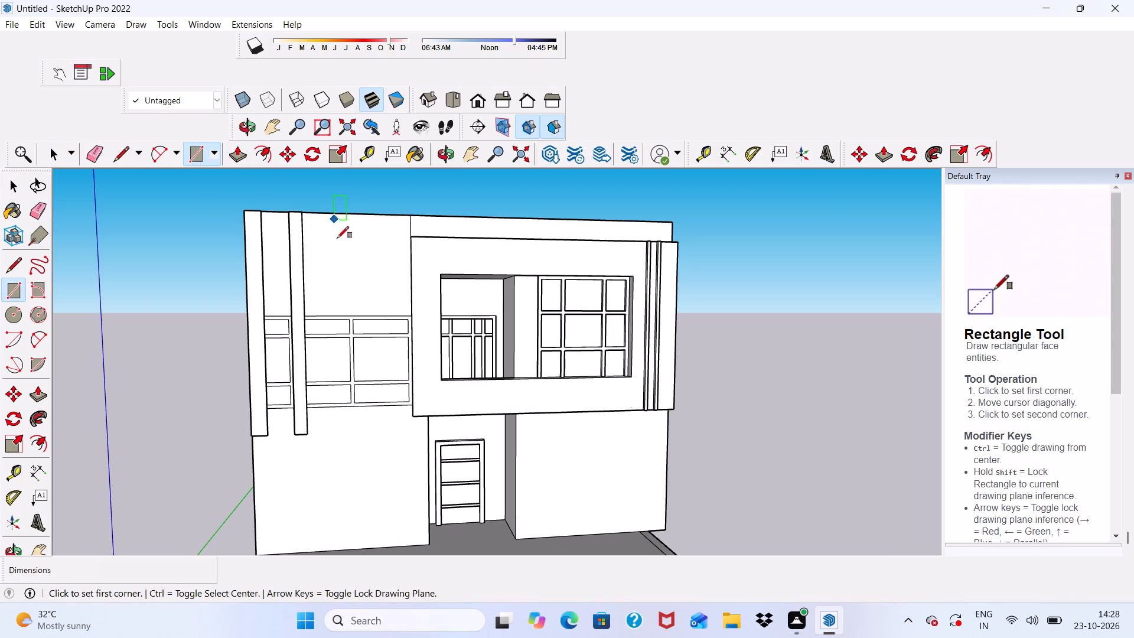
scroll(350, 415, "up", 4)
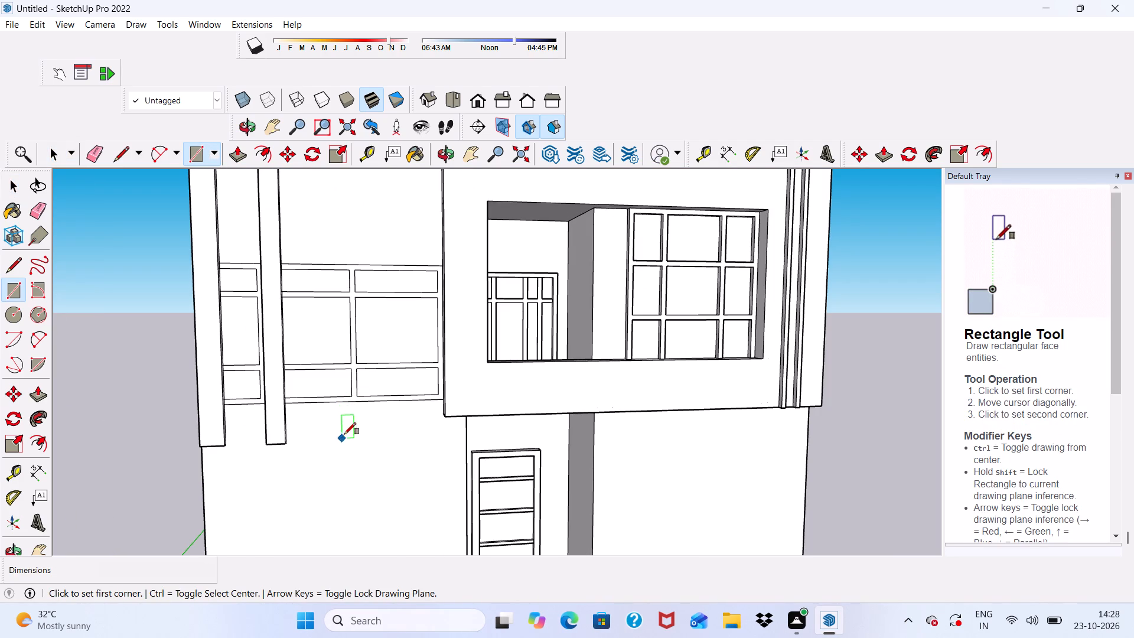
left_click(341, 403)
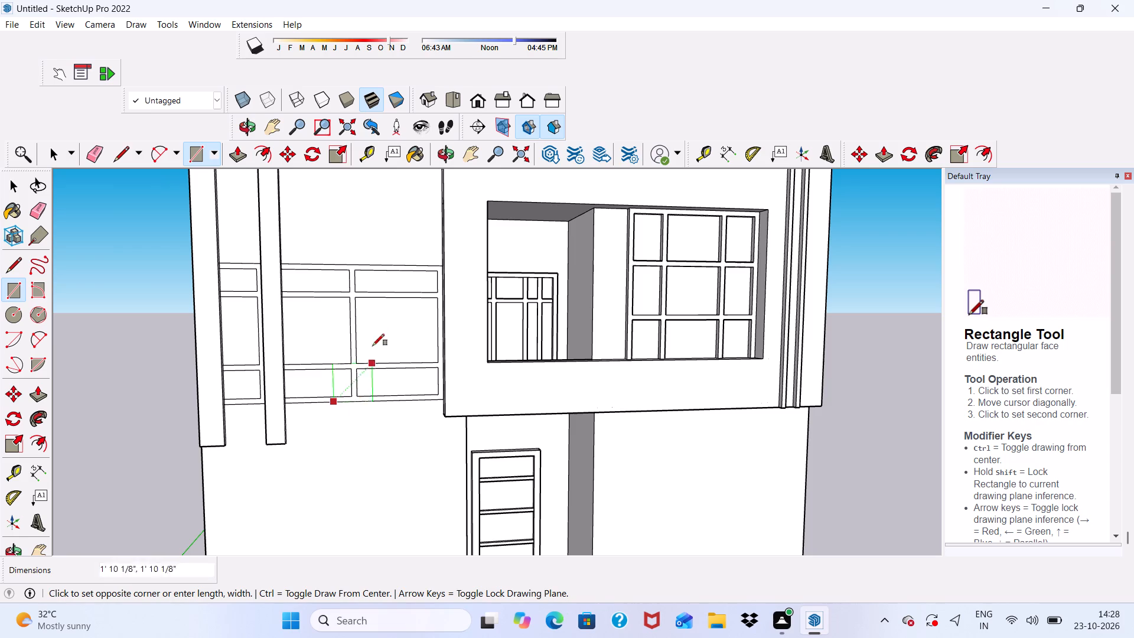
scroll(367, 317, "down", 11)
scroll(371, 257, "up", 11)
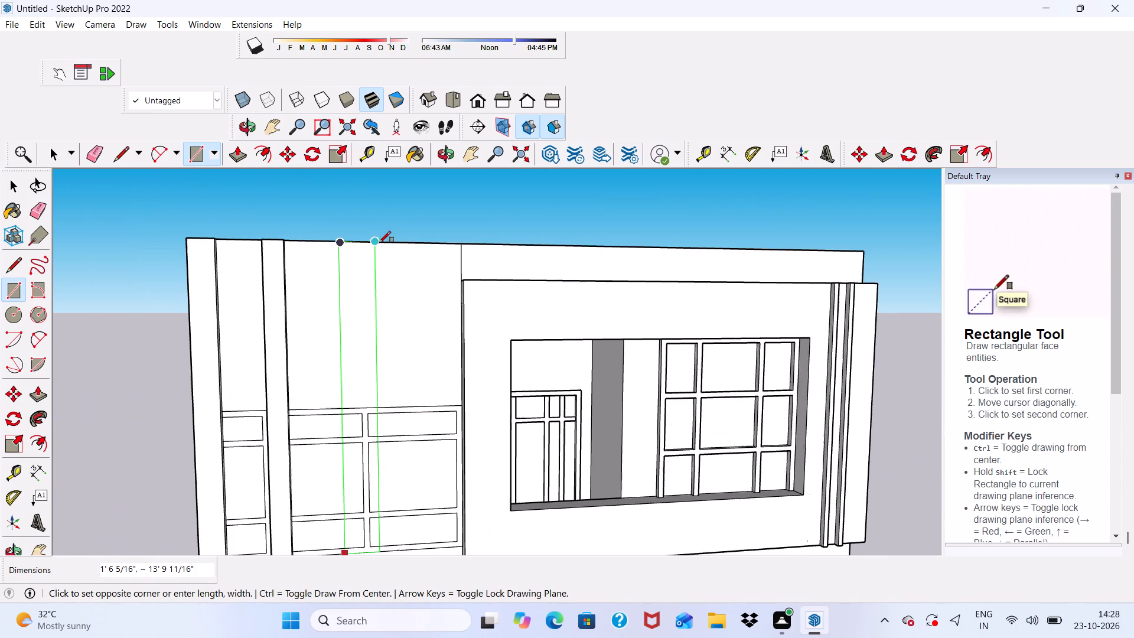
scroll(398, 247, "up", 5)
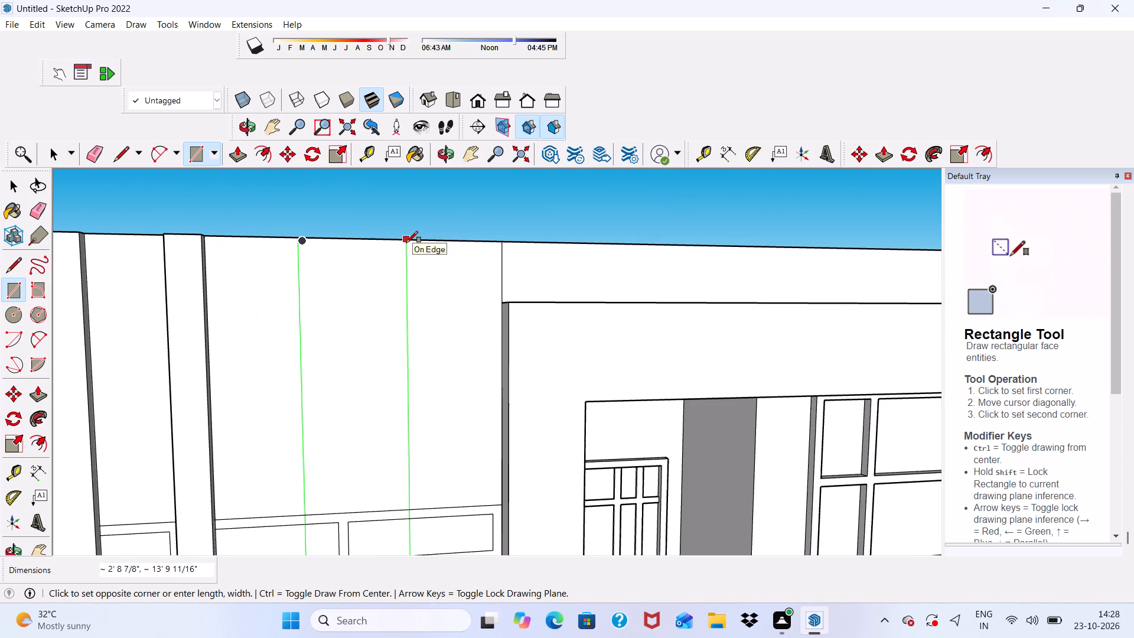
scroll(406, 243, "down", 4)
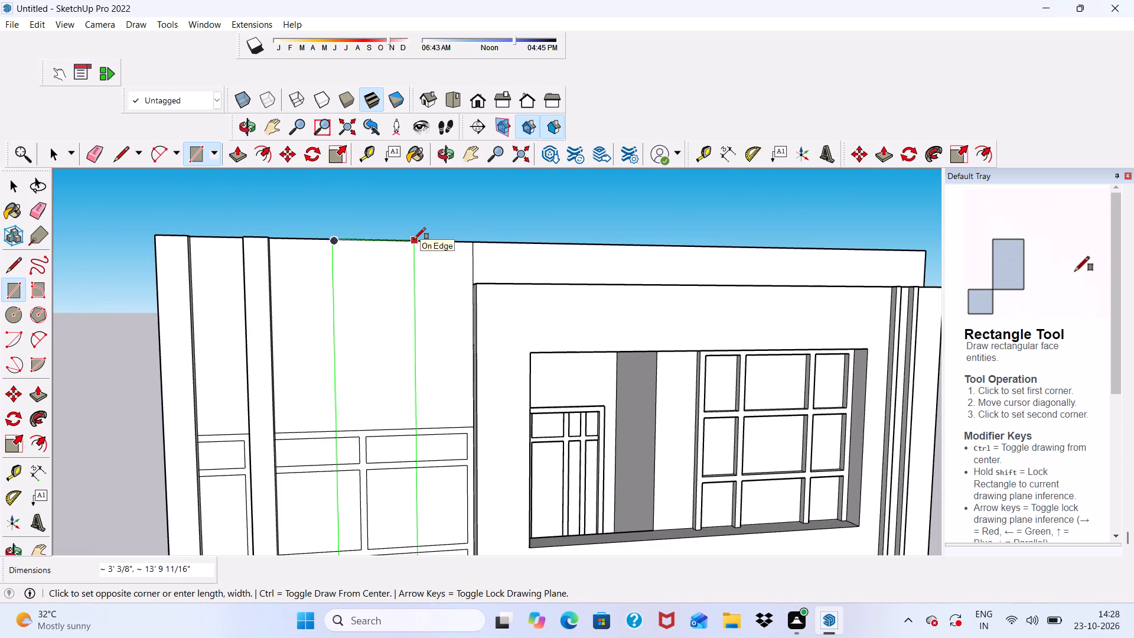
left_click(414, 239)
key("space")
Push/Pull the part of the new wide strip above the window grid outward by 3".
left_click(375, 274)
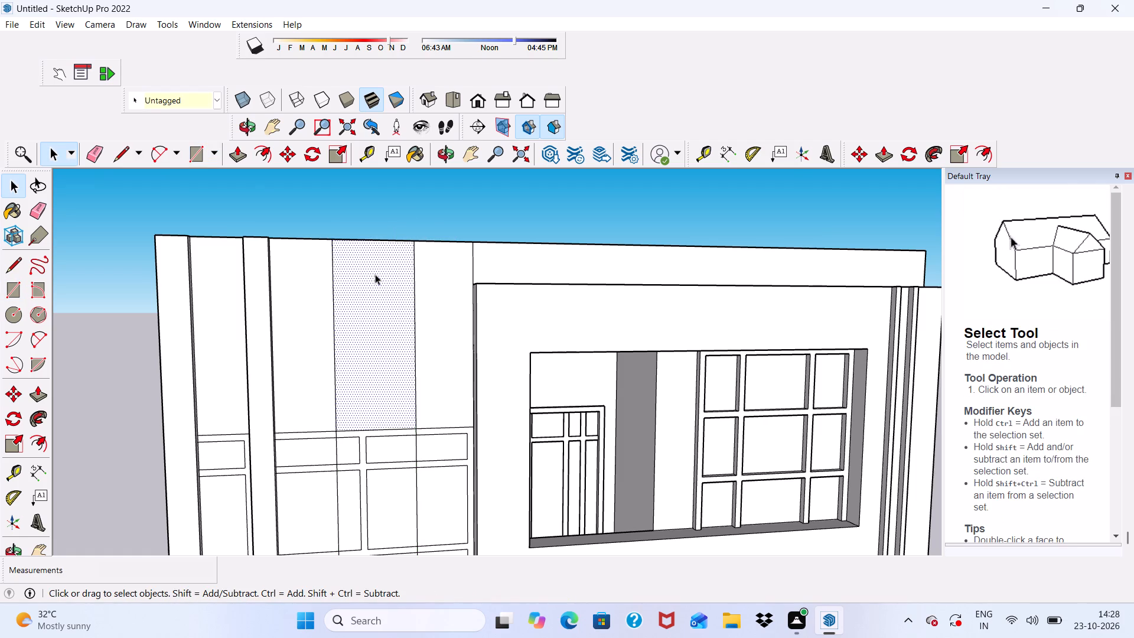
left_click(236, 154)
left_click(371, 310)
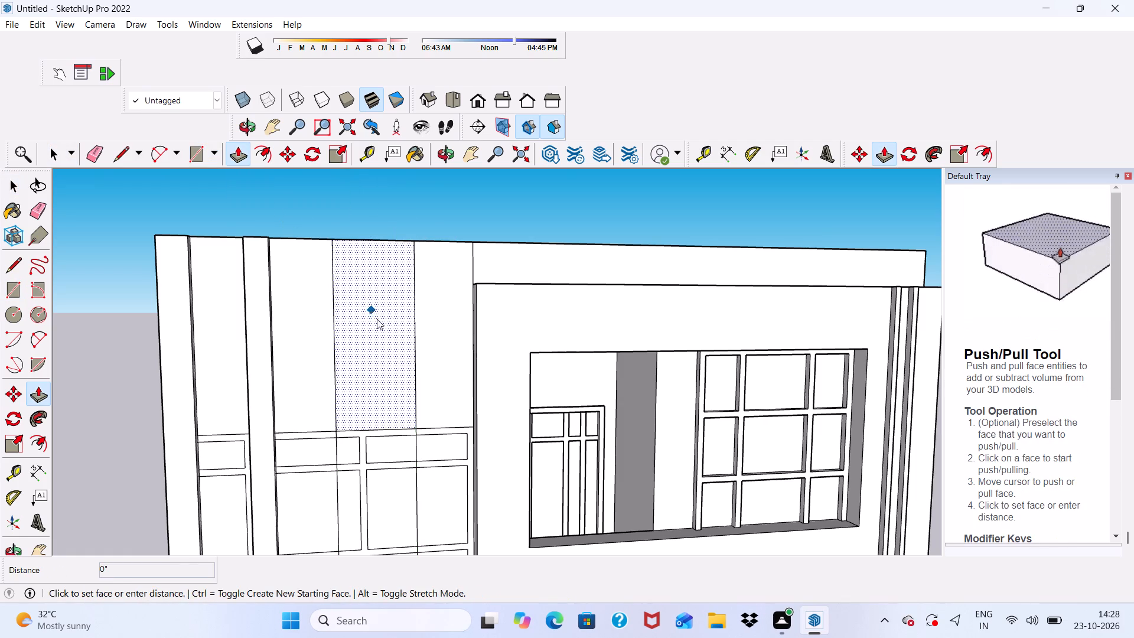
key("3")
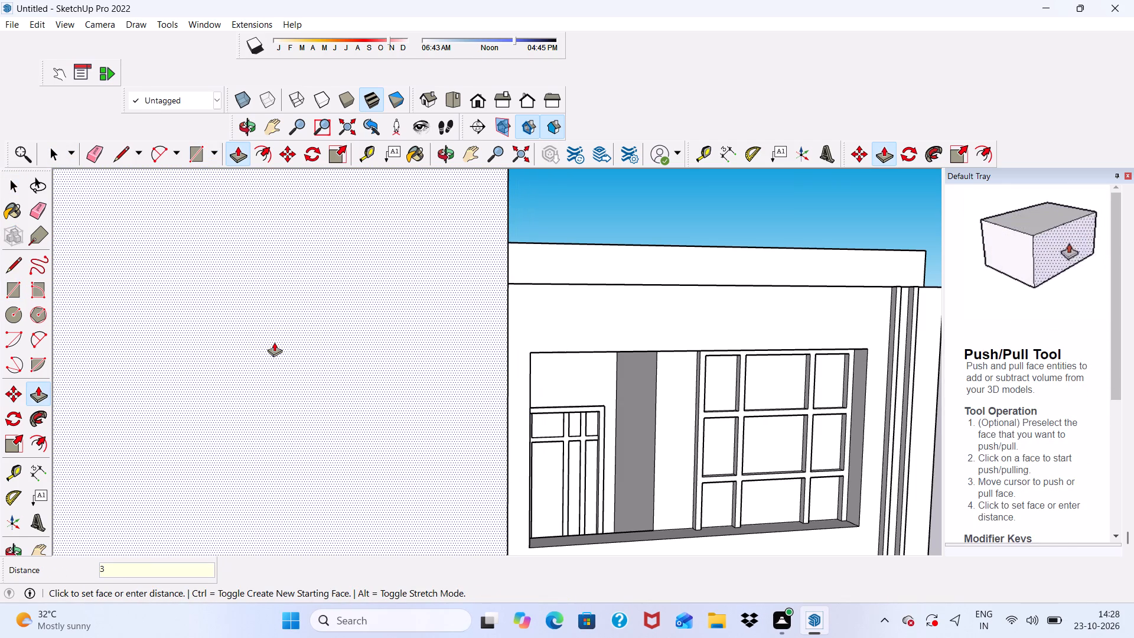
key("shift+quotedbl")
key("Return")
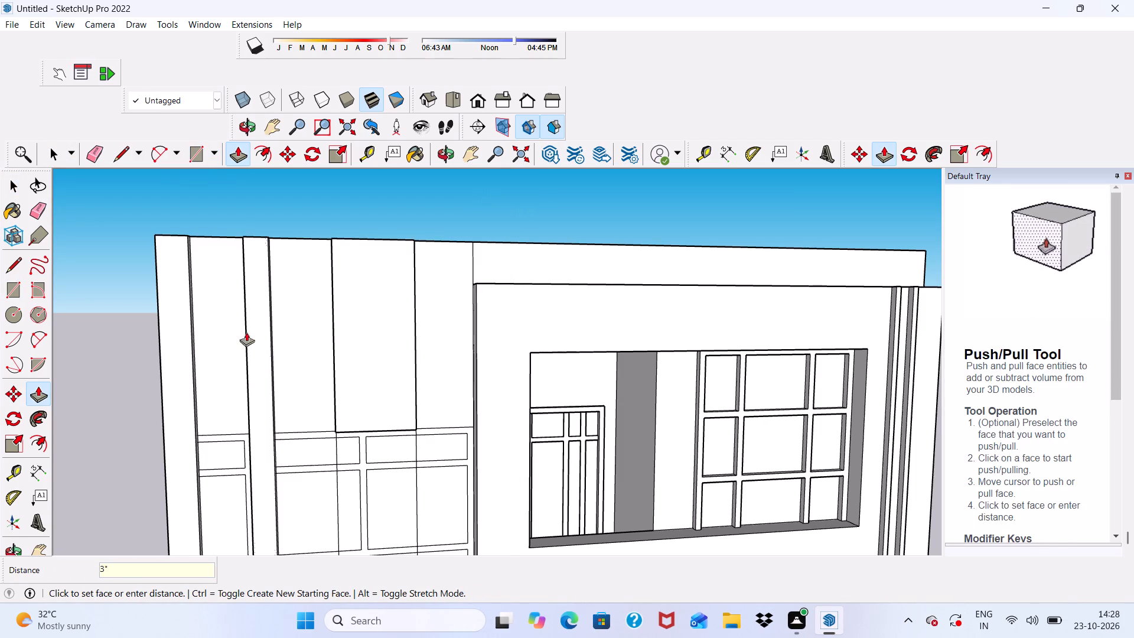
Push/Pull the raised wide strip's underside down about 8' 5 11/16", level with the lower end of the neighbouring band.
scroll(225, 320, "down", 6)
middle_click_drag(347, 435, 319, 325)
scroll(331, 367, "up", 5)
scroll(331, 367, "down", 1)
scroll(345, 395, "up", 6)
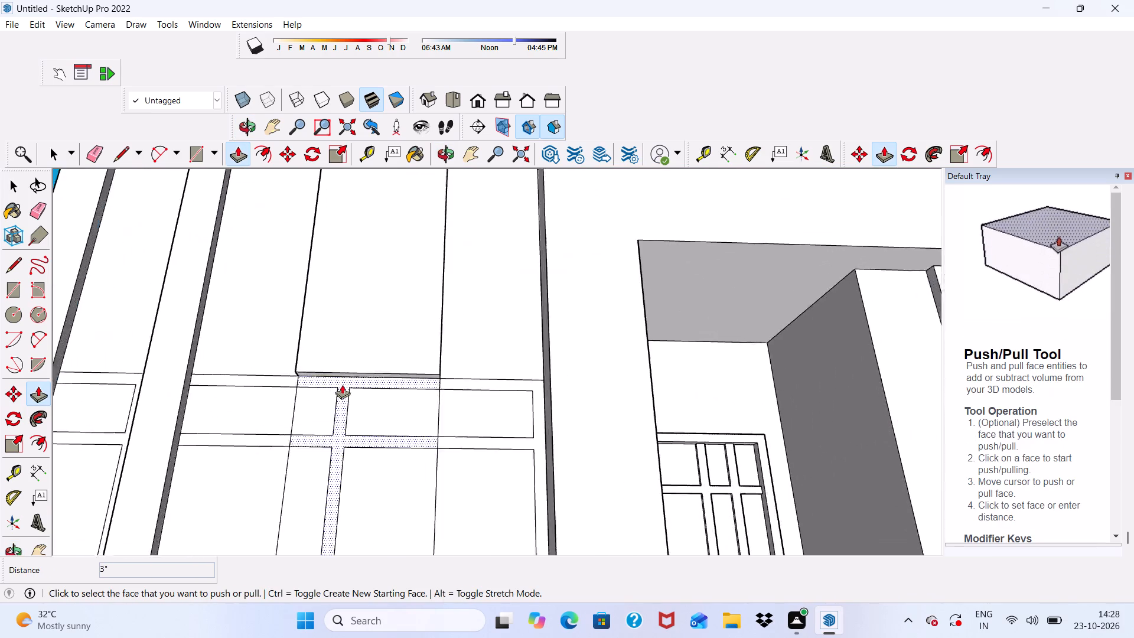
scroll(342, 385, "up", 6)
left_click(333, 367)
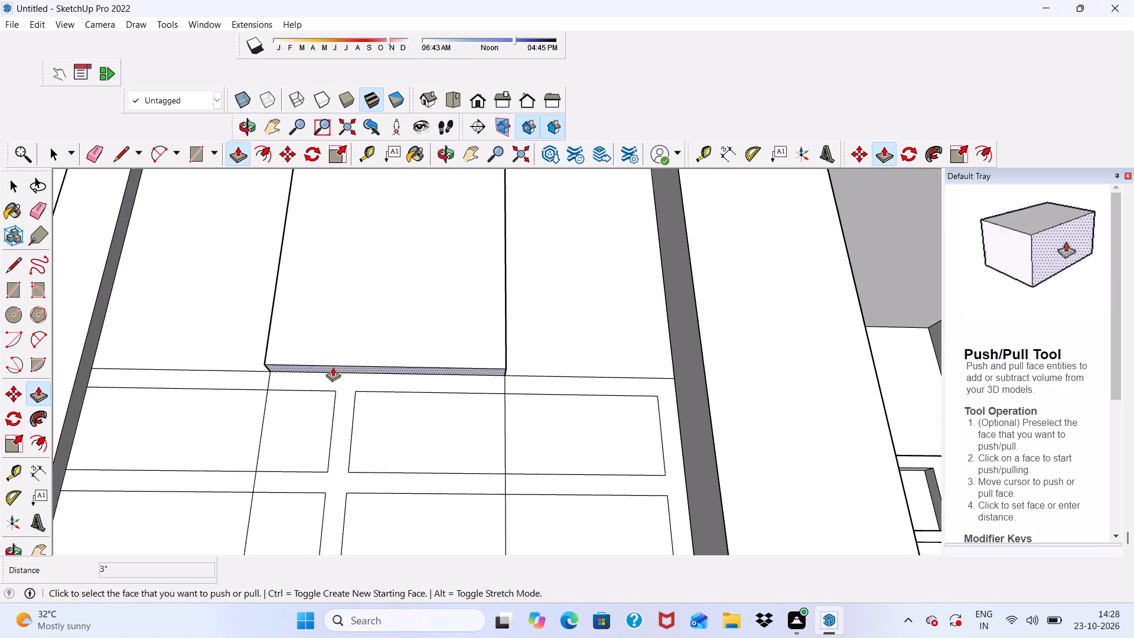
scroll(334, 428, "down", 4)
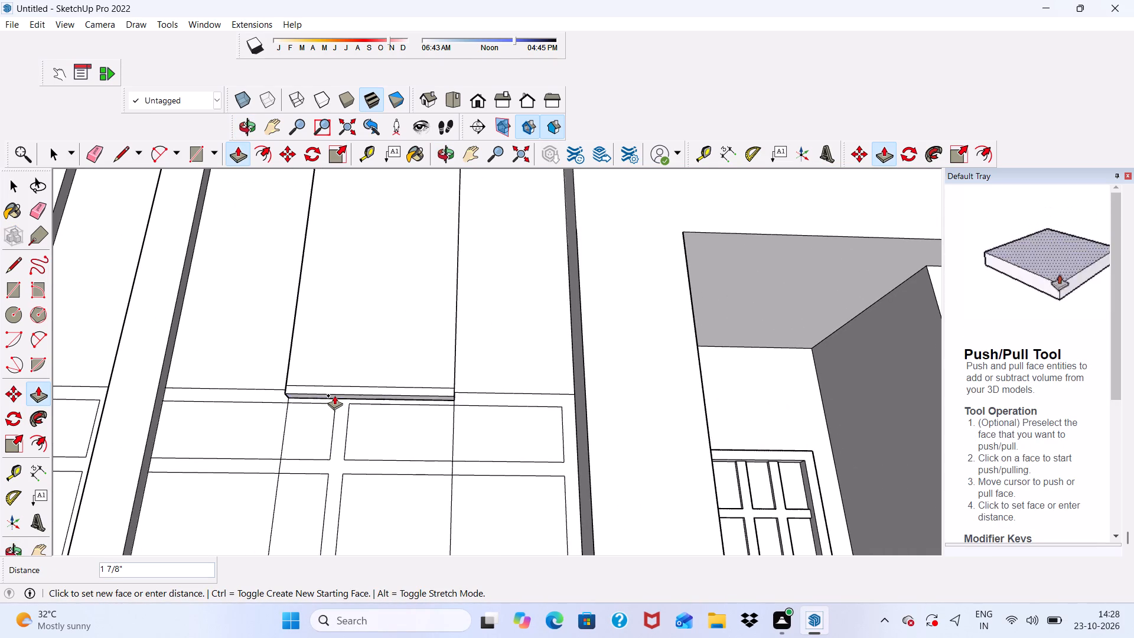
scroll(325, 403, "down", 17)
scroll(317, 530, "up", 4)
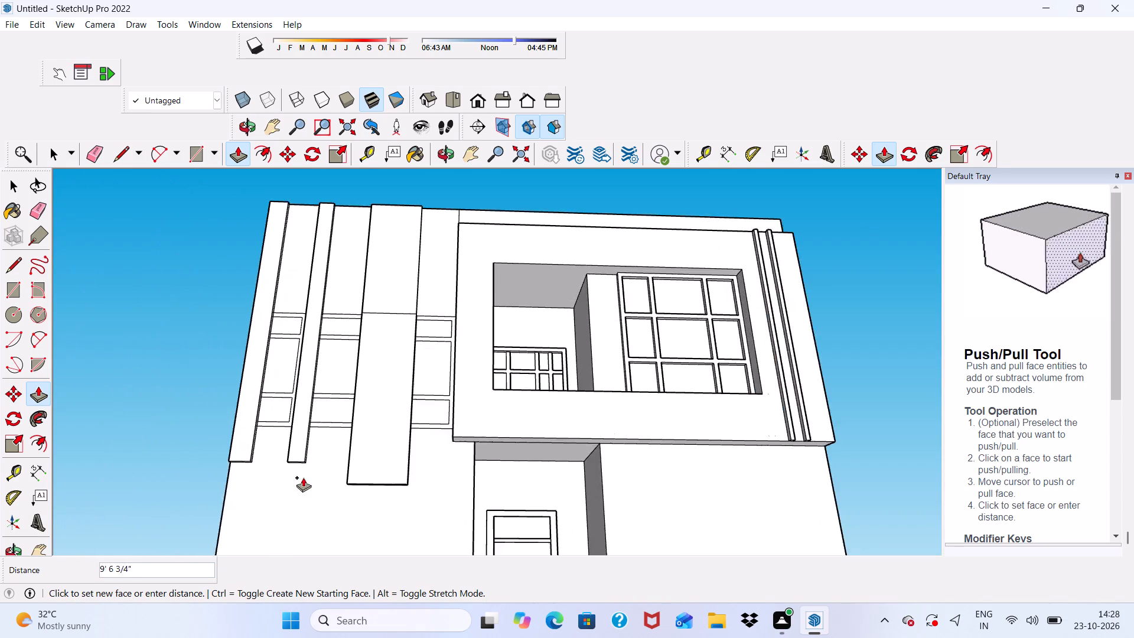
scroll(303, 477, "up", 20)
scroll(303, 477, "up", 2)
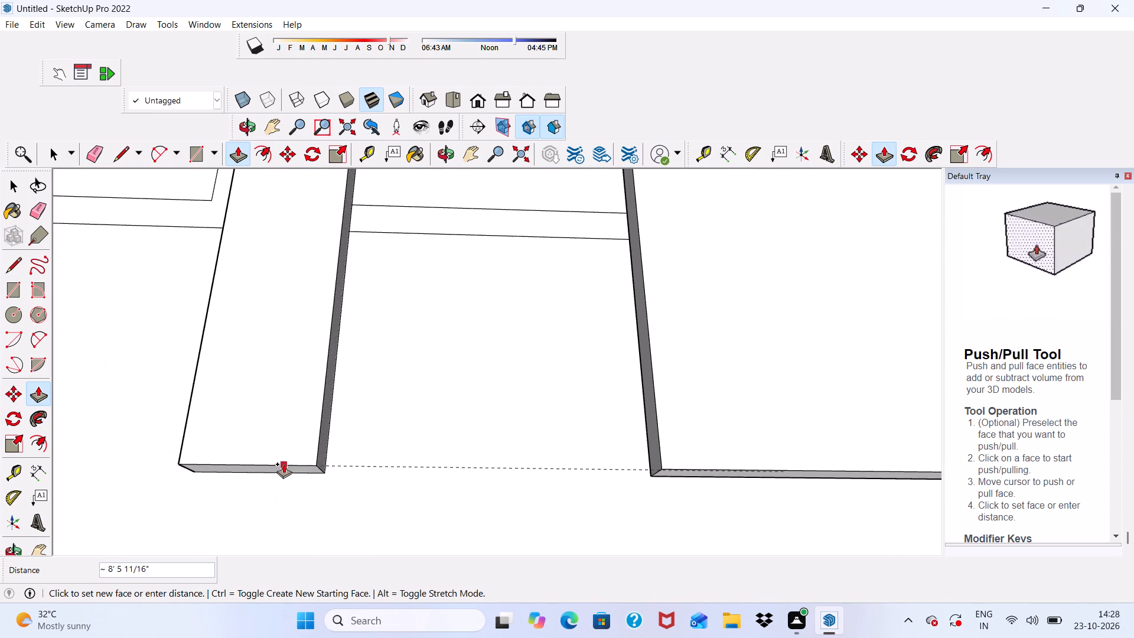
left_click(283, 466)
Erase the leftover seam lines at the window-top level on the wide third band's front and both side faces.
scroll(294, 431, "down", 17)
middle_click_drag(435, 434, 436, 491)
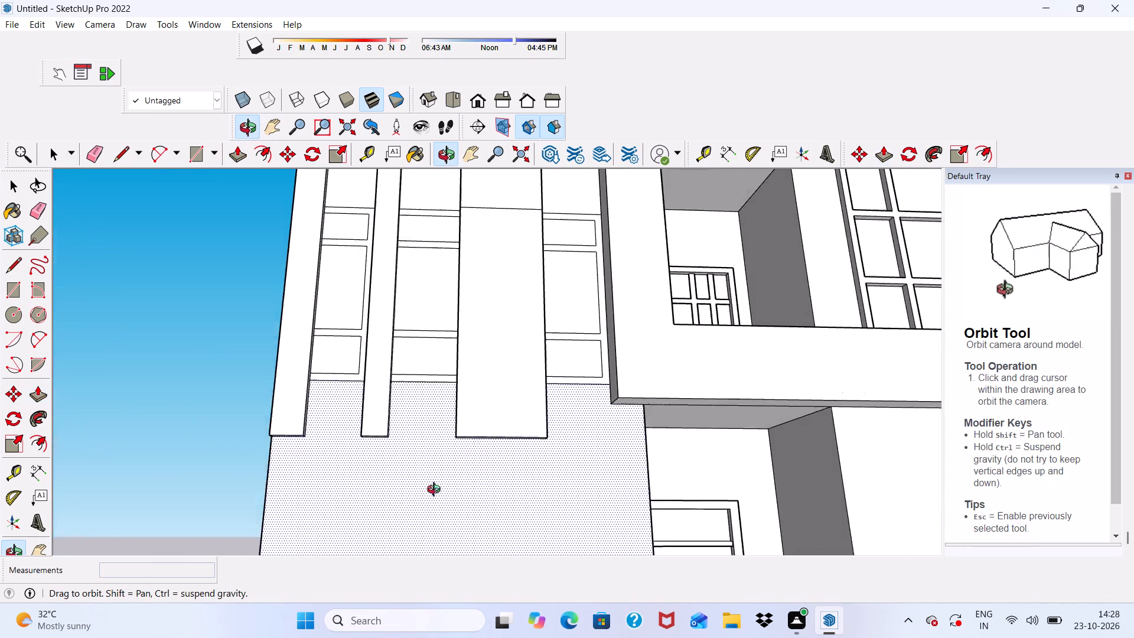
middle_click_drag(436, 491, 376, 601)
key("space")
left_click(94, 151)
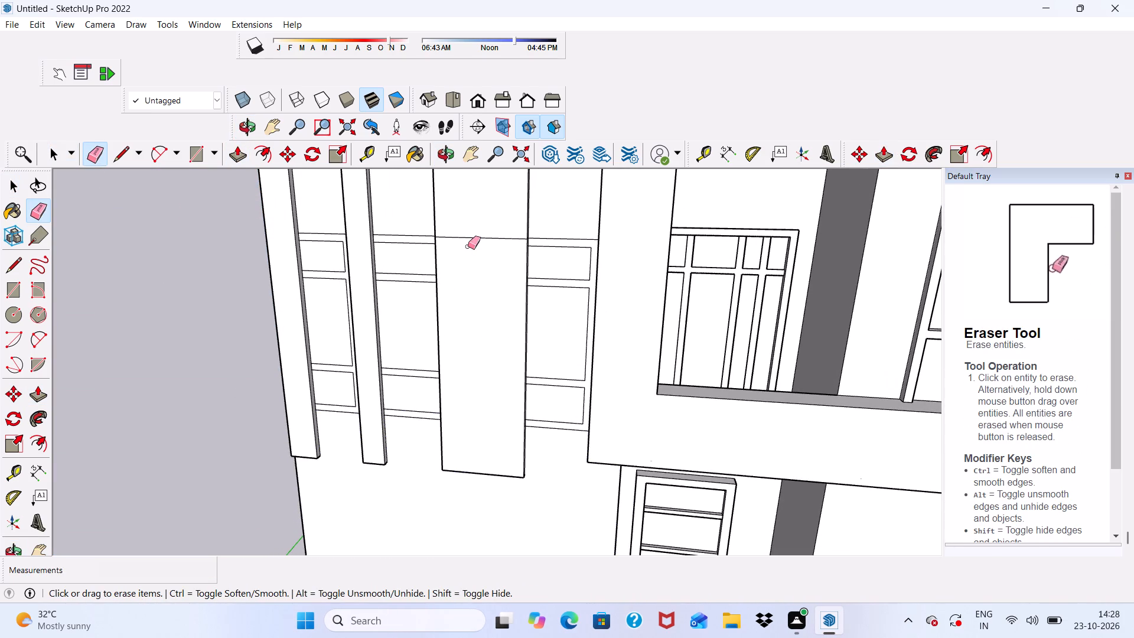
scroll(468, 242, "up", 4)
left_click_drag(466, 235, 462, 266)
scroll(577, 230, "up", 1)
middle_click_drag(577, 230, 504, 239)
scroll(524, 250, "up", 5)
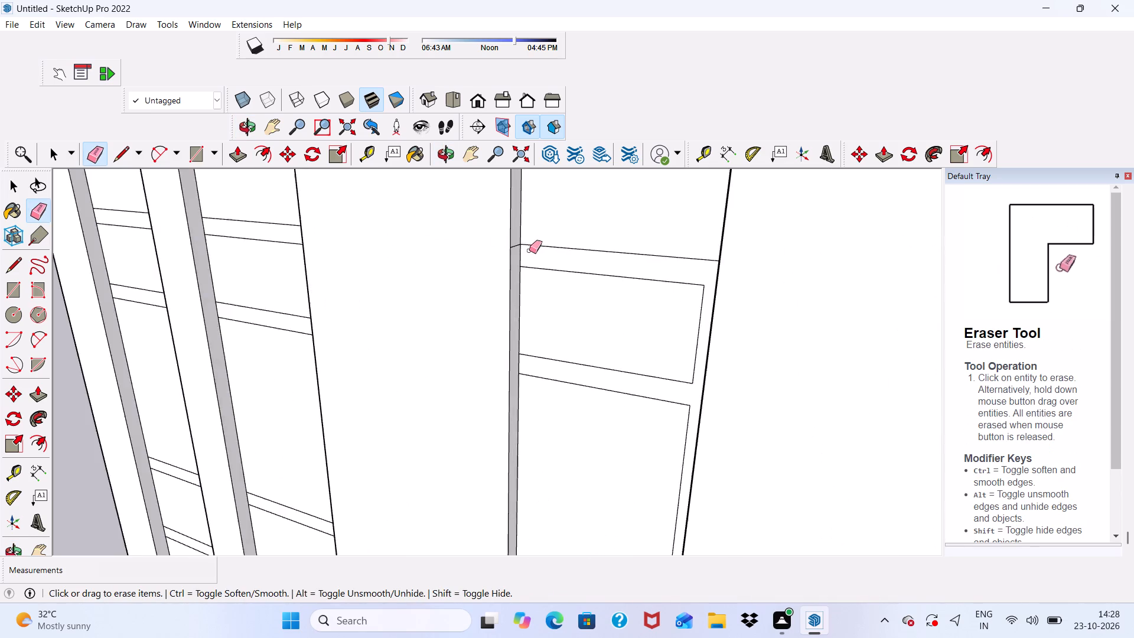
scroll(529, 250, "up", 5)
left_click(501, 231)
left_click(516, 242)
scroll(465, 250, "down", 4)
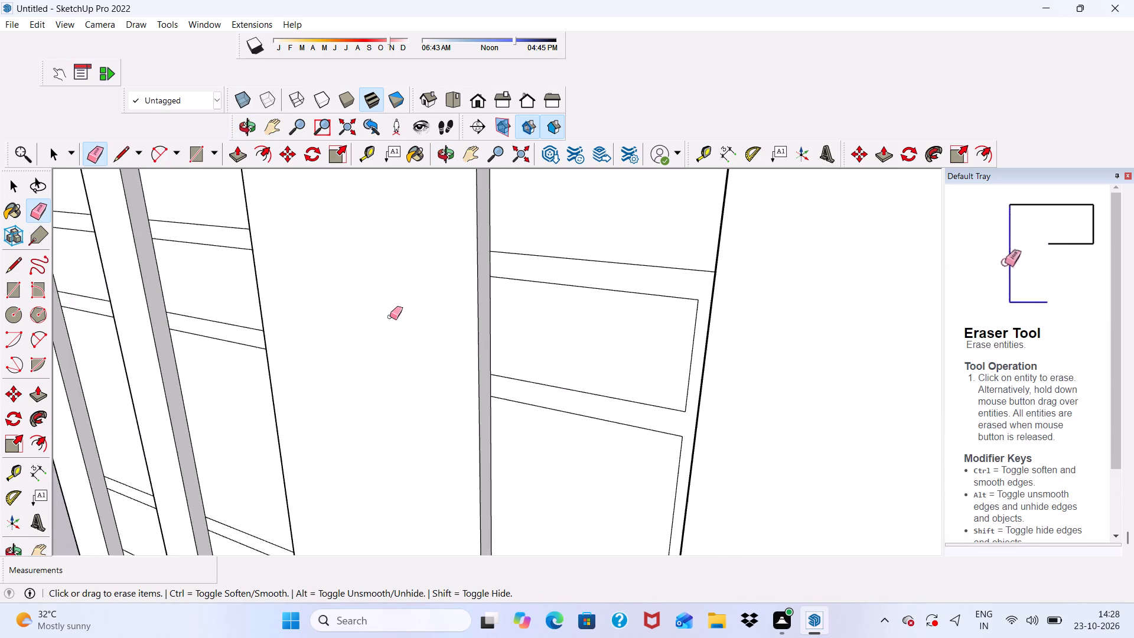
middle_click_drag(390, 317, 762, 323)
scroll(503, 314, "up", 5)
left_click_drag(615, 247, 618, 282)
scroll(420, 269, "down", 2)
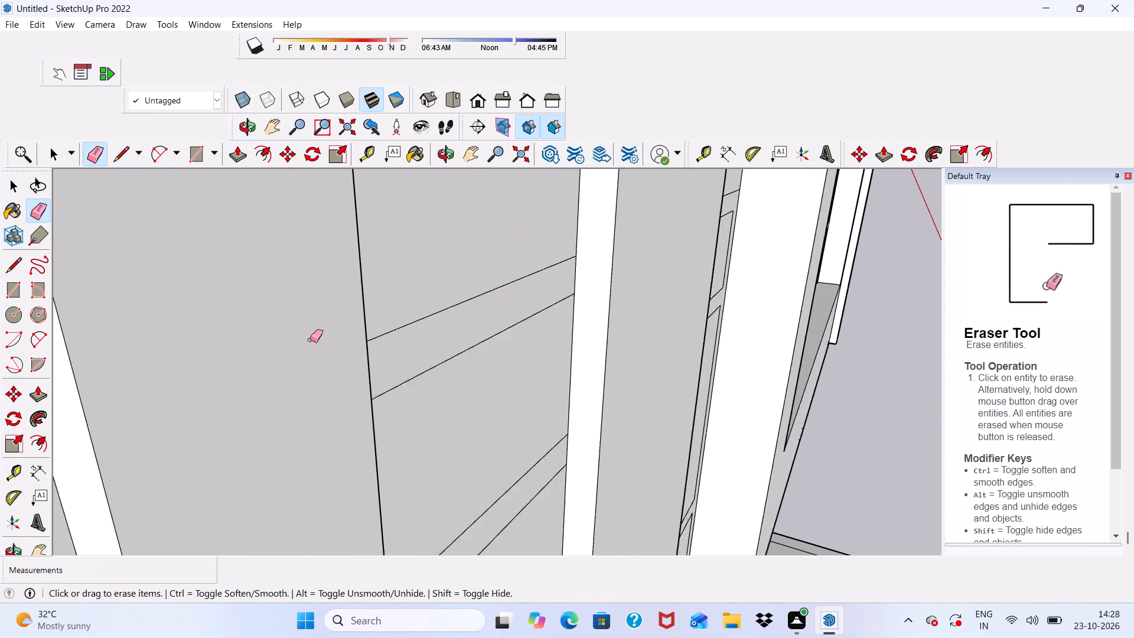
scroll(310, 340, "down", 11)
middle_click_drag(471, 370, 269, 373)
scroll(263, 364, "up", 1)
scroll(255, 315, "down", 8)
key("space")
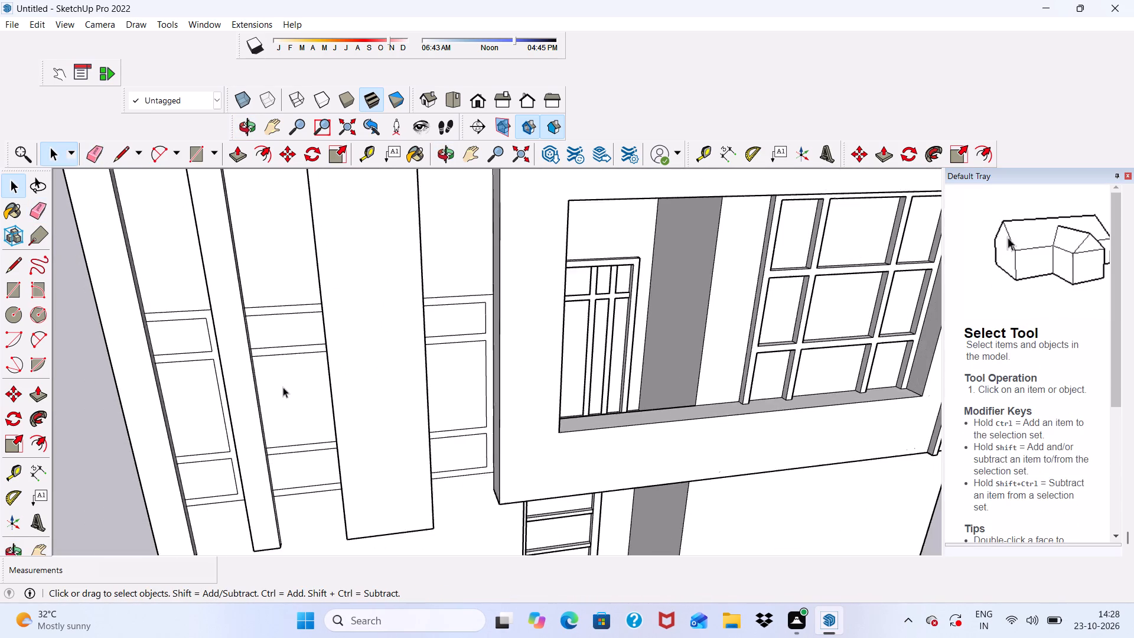
Draw a narrow rectangle about 1 1/2" wide and 6' 6 3/4" tall over the window grid, along the third band's edge facing the second band.
scroll(283, 387, "down", 2)
middle_click_drag(221, 421, 340, 398)
scroll(267, 366, "up", 5)
scroll(267, 366, "down", 5)
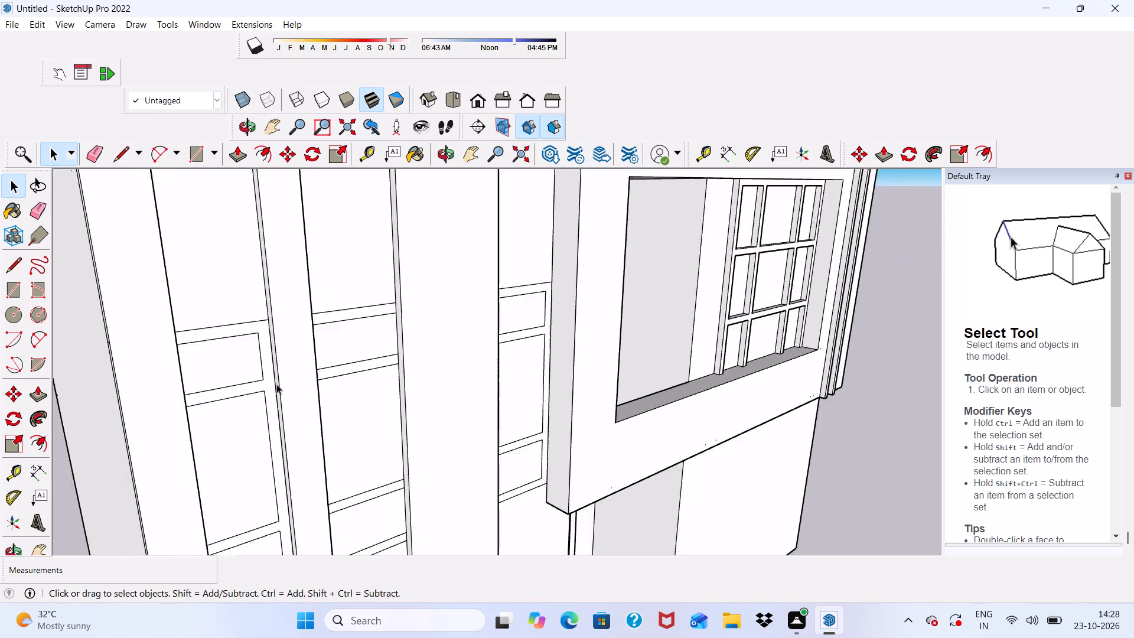
middle_click_drag(298, 411, 288, 333)
scroll(357, 304, "up", 6)
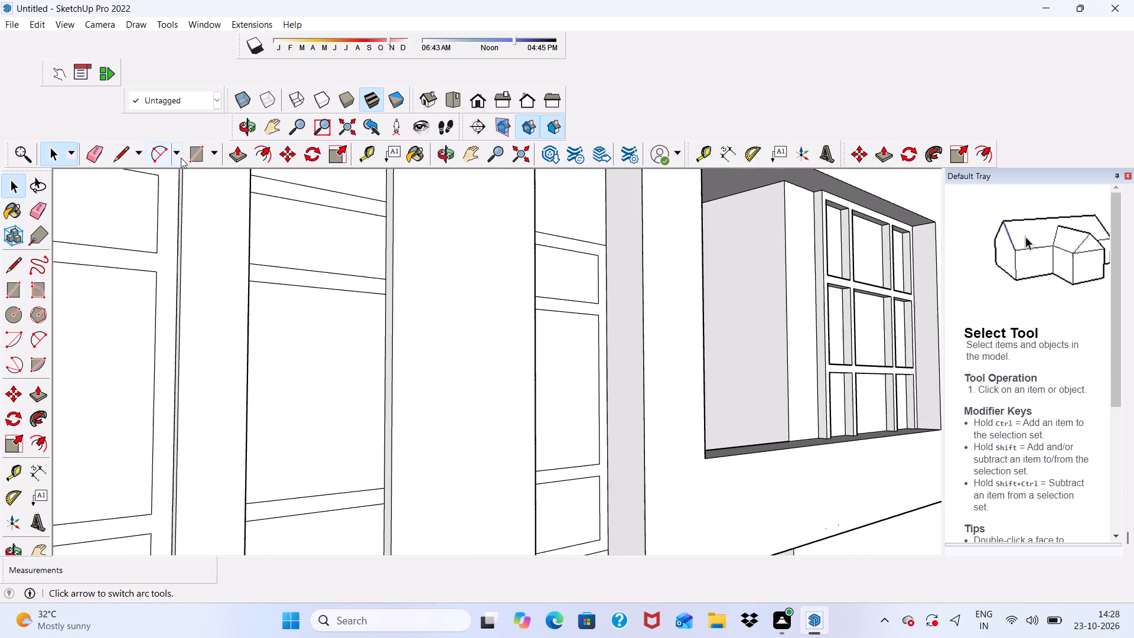
left_click(196, 149)
scroll(415, 208, "up", 13)
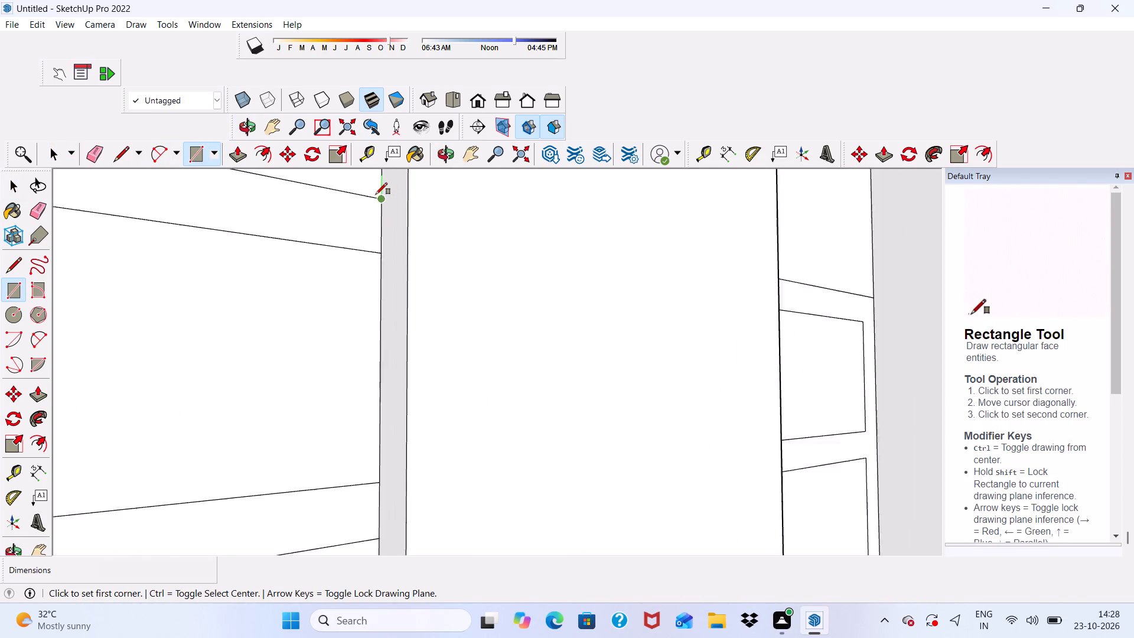
scroll(376, 194, "up", 2)
left_click(382, 202)
scroll(320, 250, "down", 11)
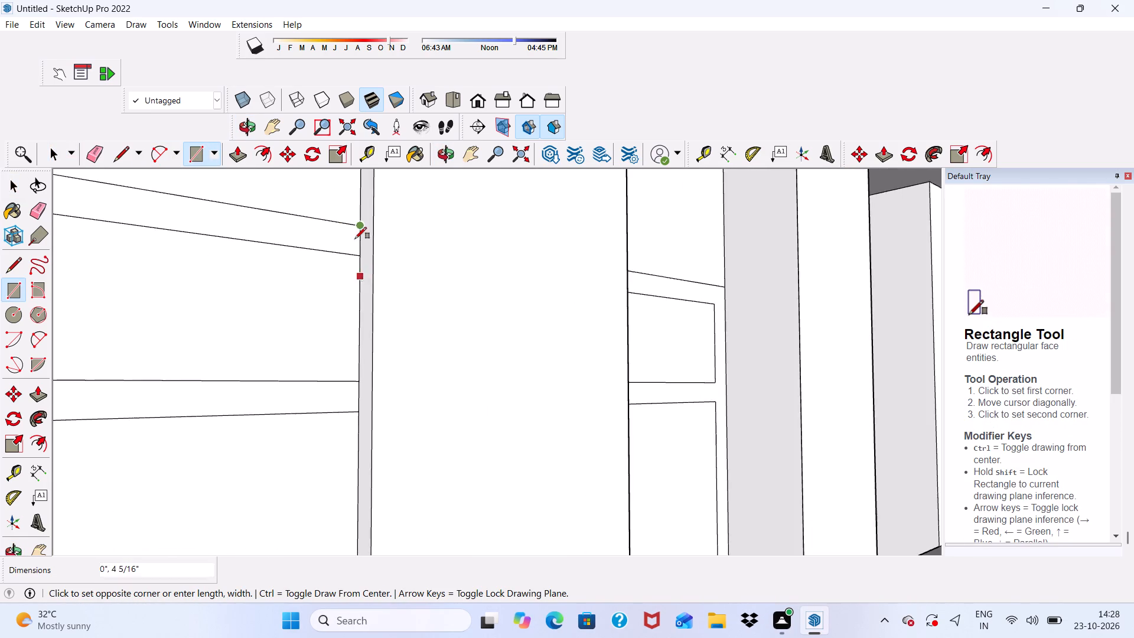
scroll(355, 239, "down", 4)
scroll(343, 394, "up", 6)
scroll(319, 232, "down", 8)
scroll(329, 362, "up", 2)
scroll(307, 254, "down", 6)
scroll(304, 502, "up", 6)
scroll(309, 371, "down", 6)
scroll(326, 430, "up", 1)
scroll(325, 420, "down", 4)
scroll(322, 444, "up", 6)
scroll(322, 444, "down", 1)
scroll(322, 444, "up", 4)
scroll(322, 444, "down", 2)
scroll(324, 442, "up", 1)
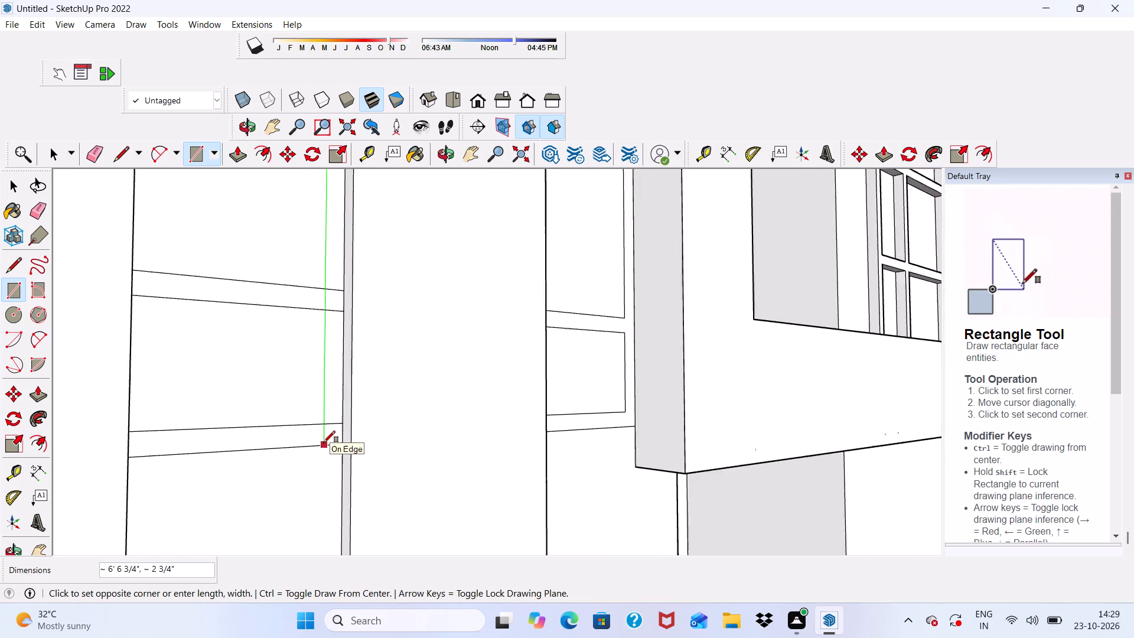
scroll(324, 442, "up", 3)
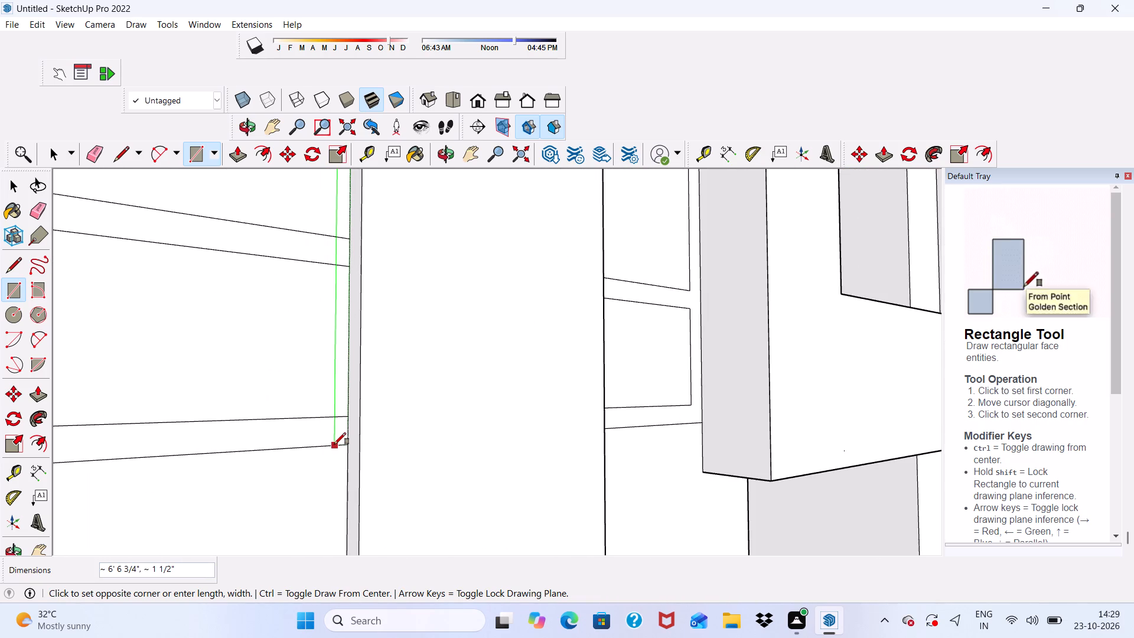
left_click(334, 444)
scroll(310, 448, "down", 3)
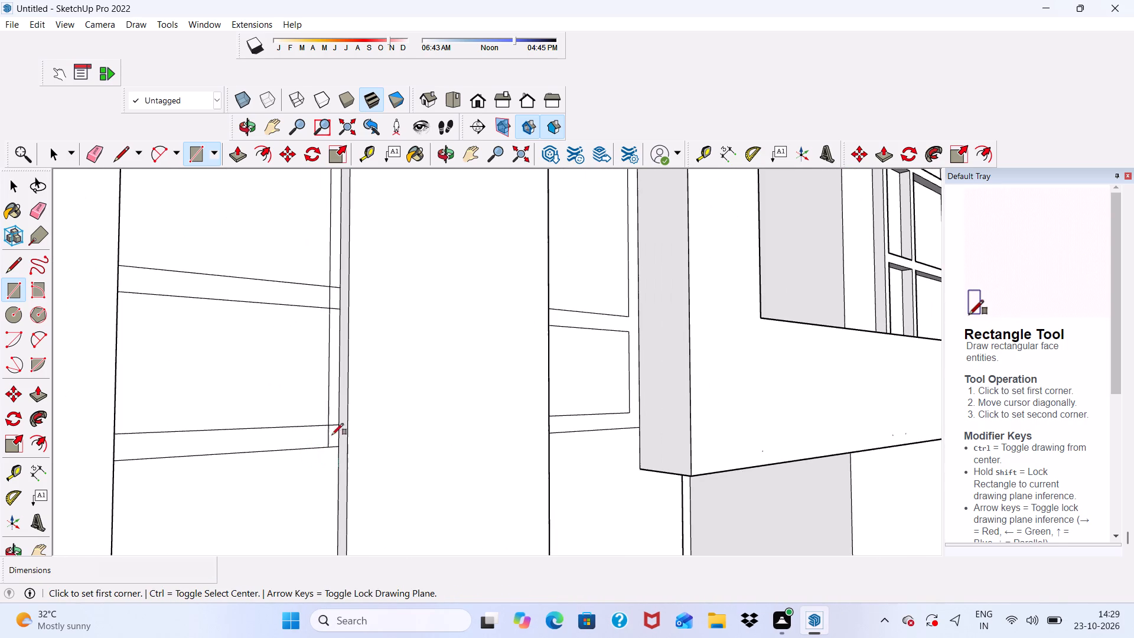
key("space")
key("space")
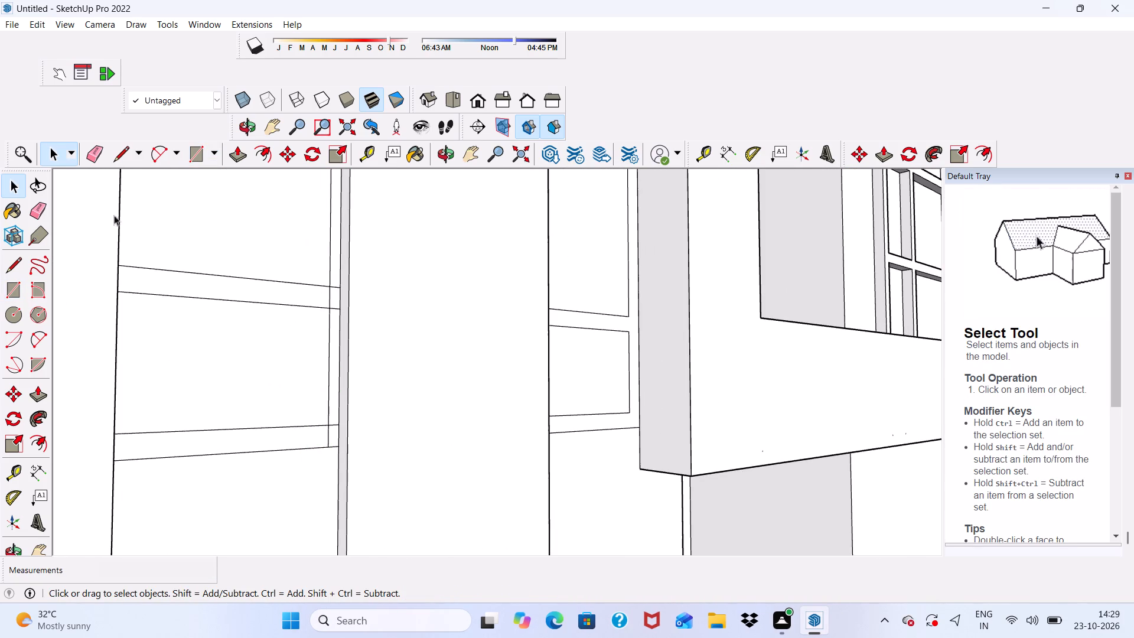
Erase the bottom and lower rail line segments crossing the narrow strip on the third band's side facing the second band.
left_click(94, 152)
scroll(348, 474, "up", 5)
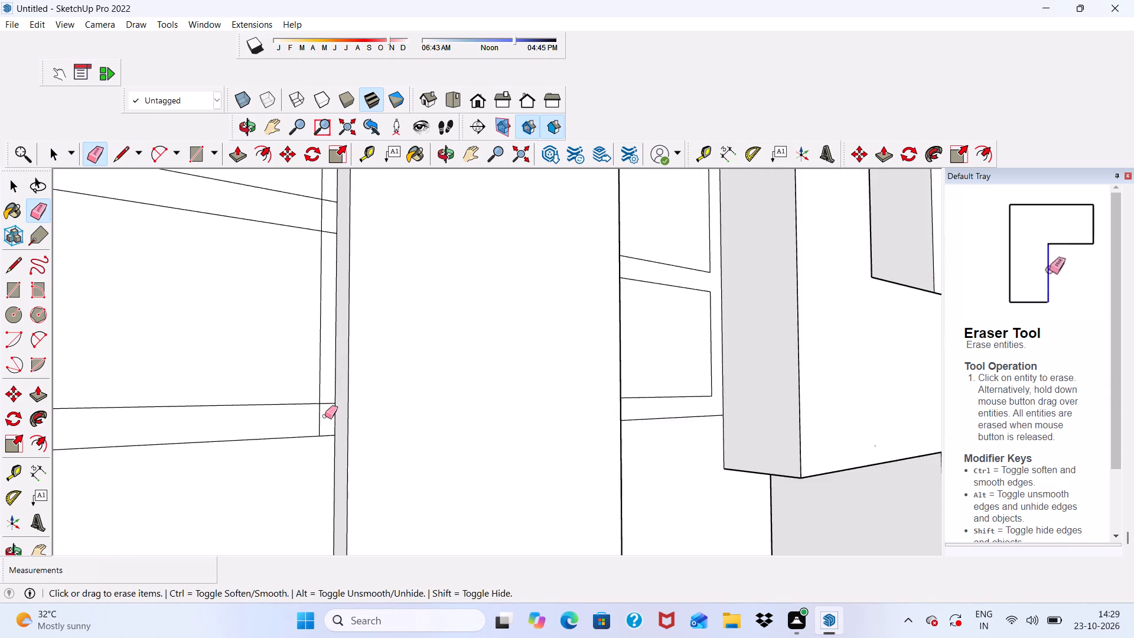
scroll(325, 416, "up", 4)
left_click_drag(331, 393, 328, 401)
left_click_drag(328, 401, 328, 408)
scroll(329, 401, "down", 6)
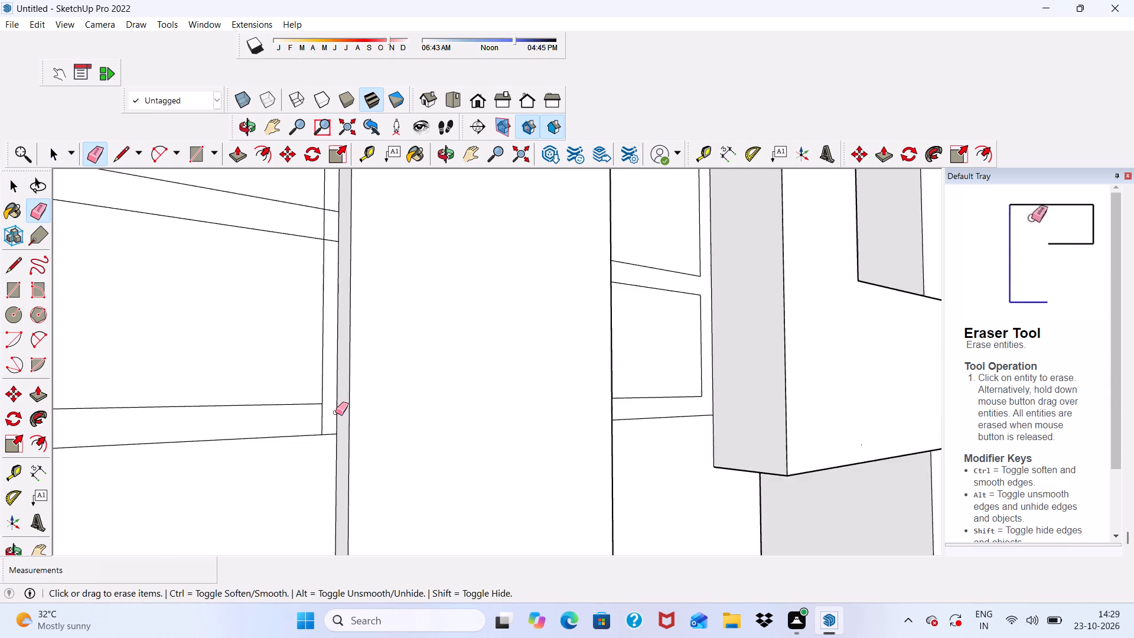
scroll(335, 412, "down", 7)
scroll(335, 353, "up", 16)
left_click_drag(336, 292, 327, 338)
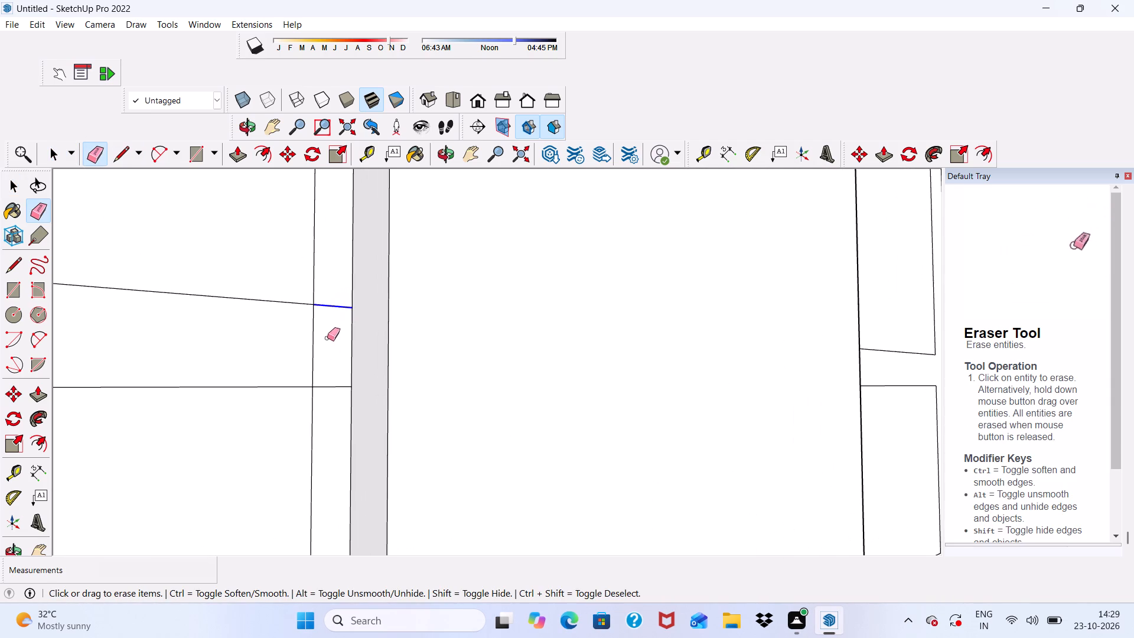
left_click_drag(327, 338, 323, 392)
scroll(322, 393, "down", 6)
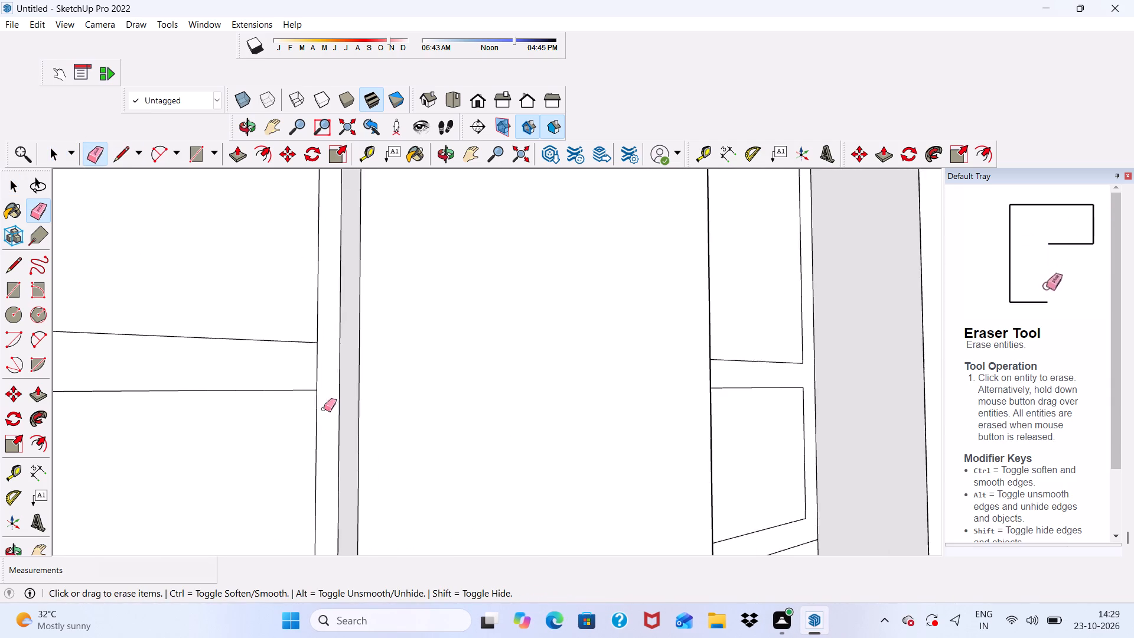
scroll(324, 409, "down", 6)
scroll(300, 344, "down", 12)
scroll(318, 429, "down", 4)
Erase the top and upper rail line segments crossing that same narrow strip between the second and third bands.
scroll(299, 272, "up", 7)
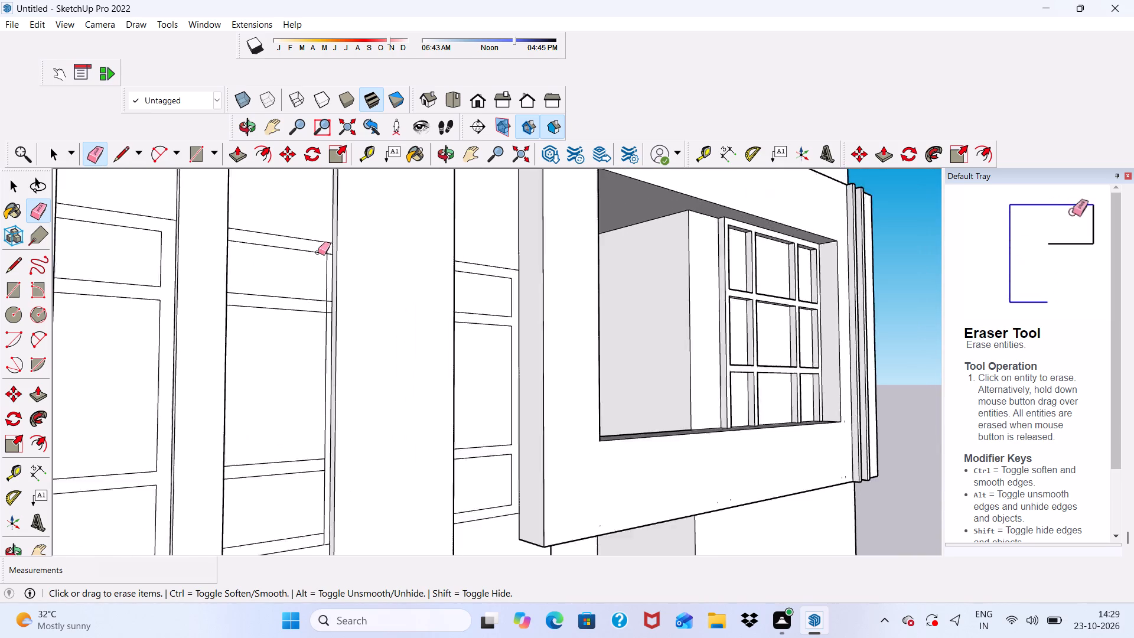
scroll(318, 252, "up", 16)
left_click_drag(367, 258, 367, 283)
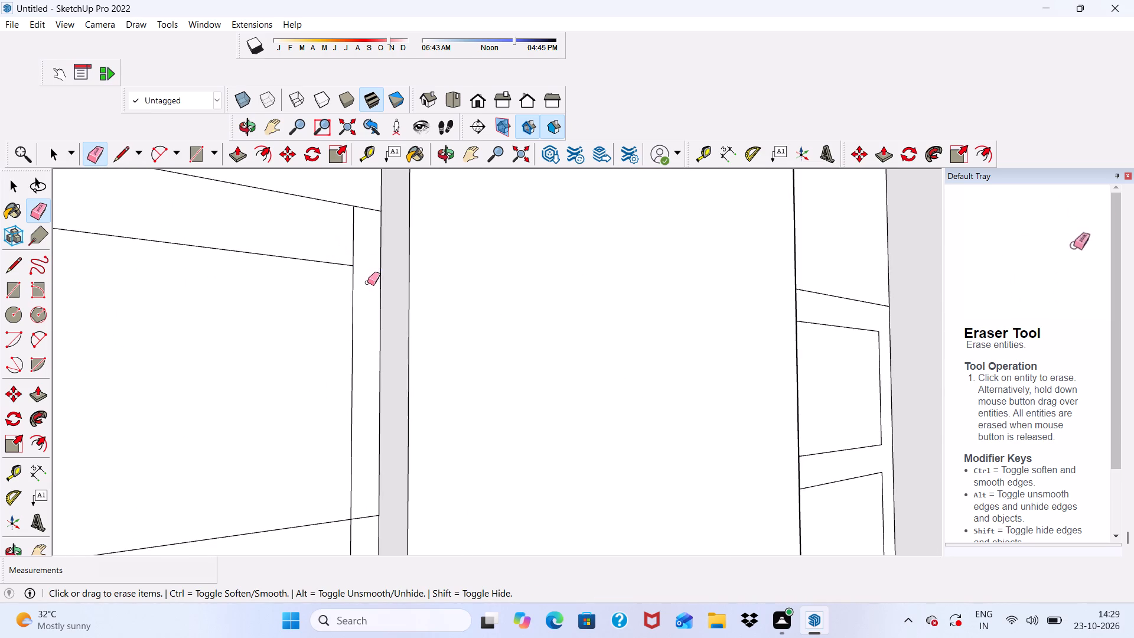
scroll(362, 224, "down", 6)
scroll(374, 419, "up", 7)
left_click_drag(360, 366, 352, 465)
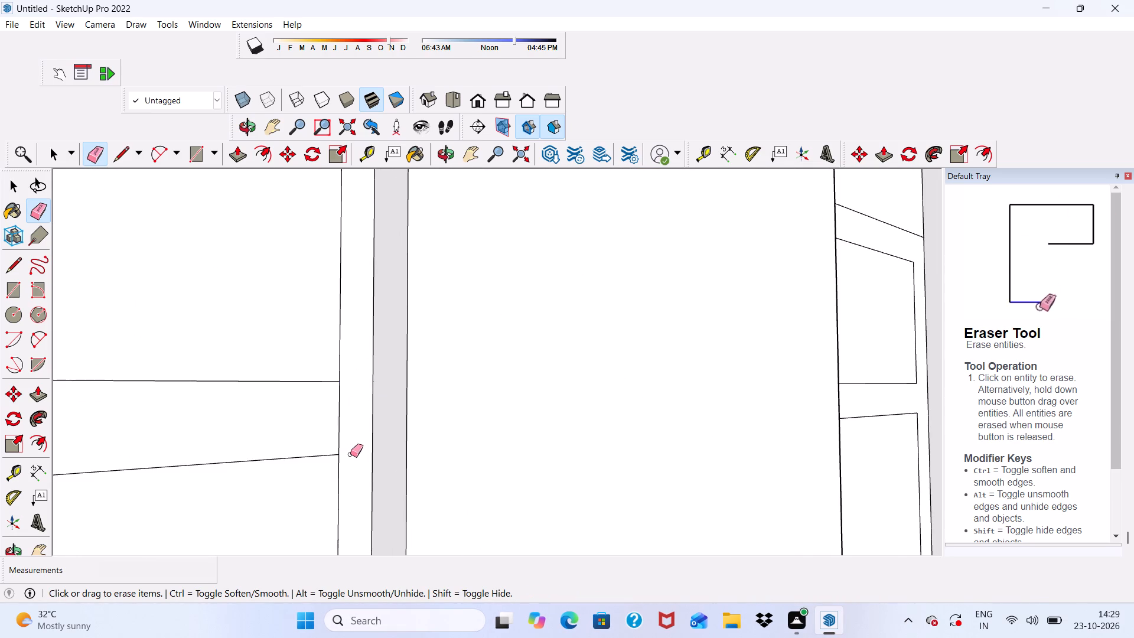
scroll(325, 336, "down", 20)
scroll(325, 336, "down", 3)
Draw a narrow rectangle about 1 15/16" wide and 6' 6 3/4" tall over the window grid, along the third band's opposite edge.
middle_click_drag(388, 421, 341, 452)
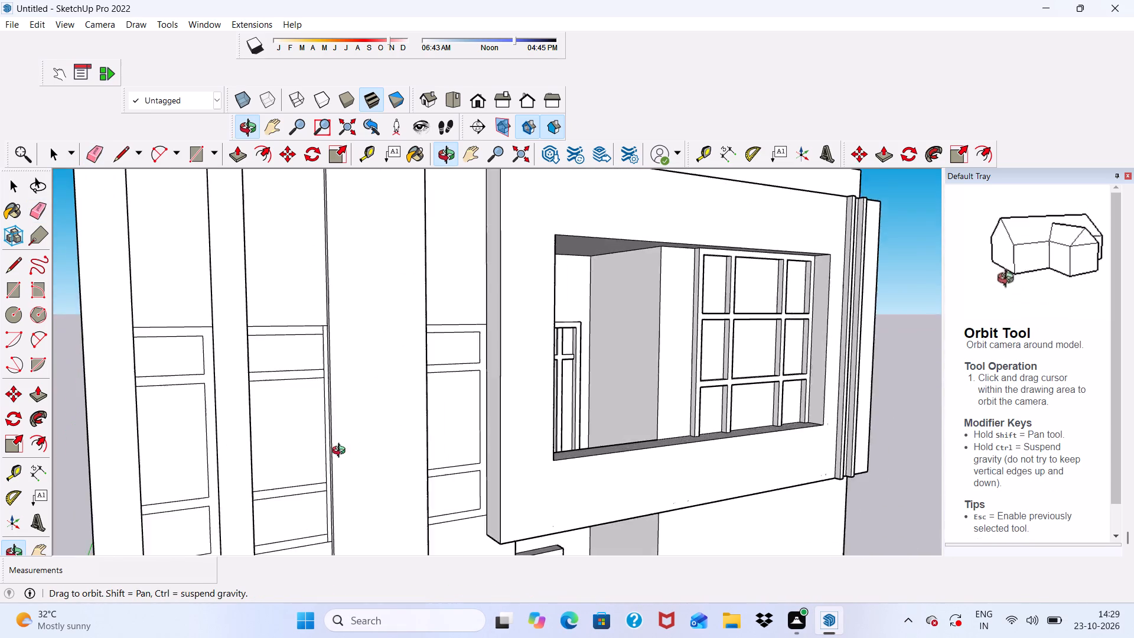
middle_click_drag(341, 452, 276, 446)
key("space")
scroll(379, 364, "up", 5)
middle_click_drag(391, 357, 304, 361)
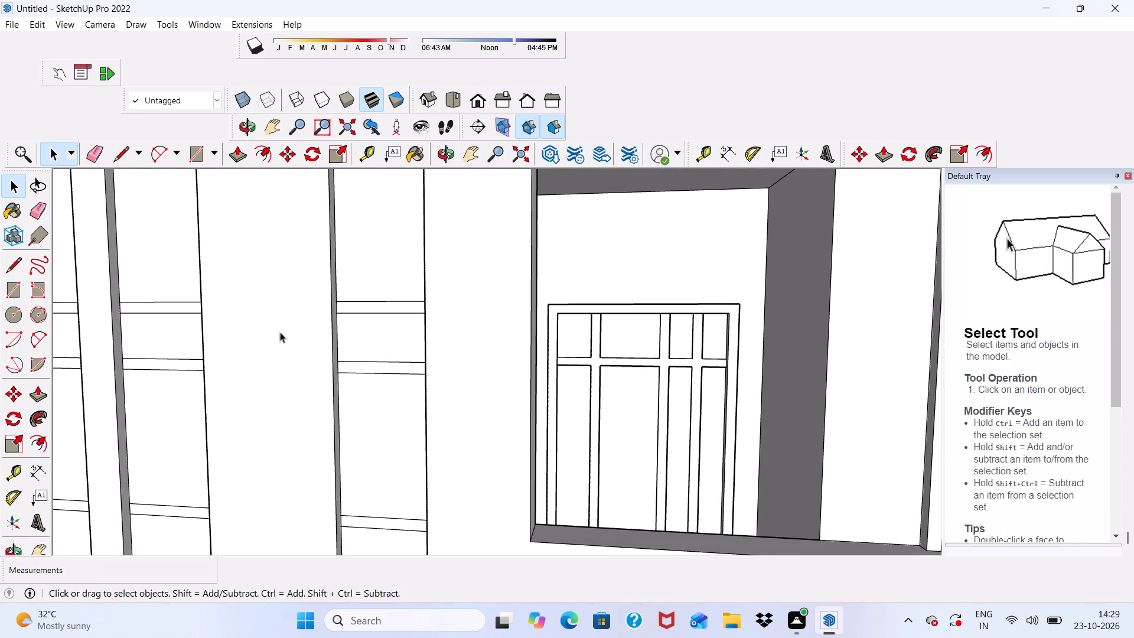
left_click(193, 158)
scroll(315, 324, "up", 8)
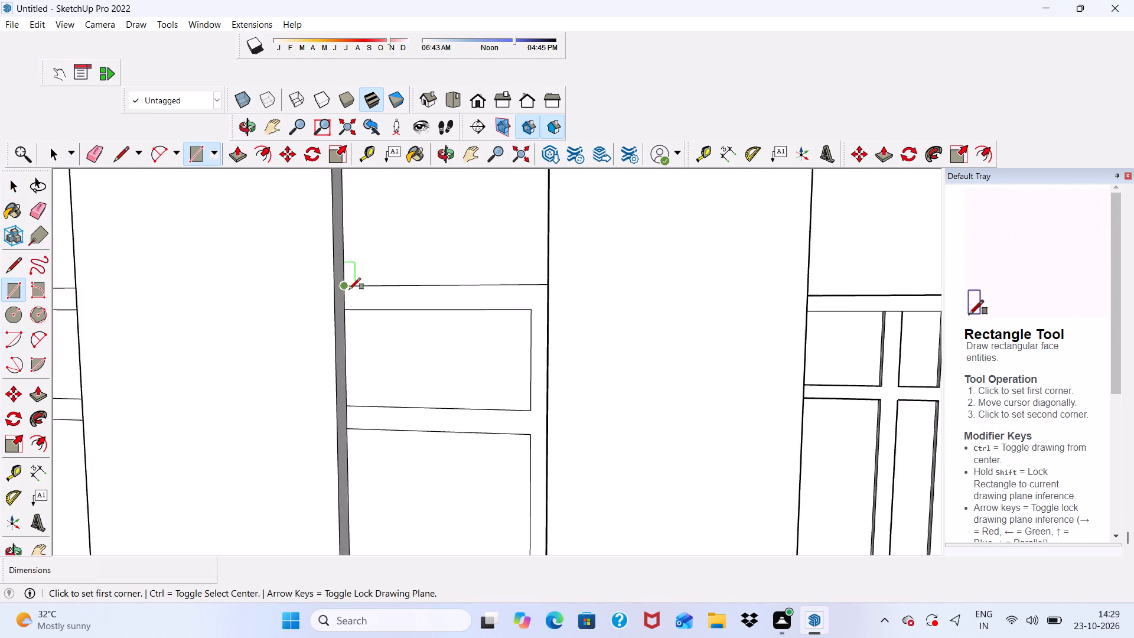
left_click(342, 285)
scroll(382, 298, "down", 10)
scroll(407, 460, "up", 2)
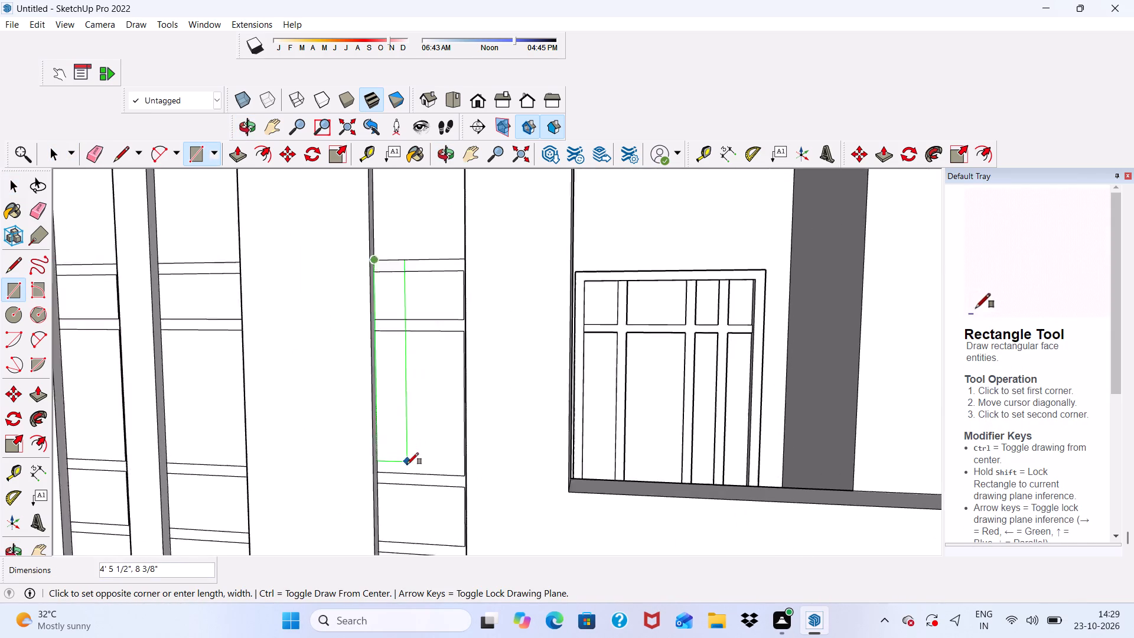
scroll(407, 464, "up", 2)
scroll(373, 352, "down", 6)
scroll(374, 500, "up", 9)
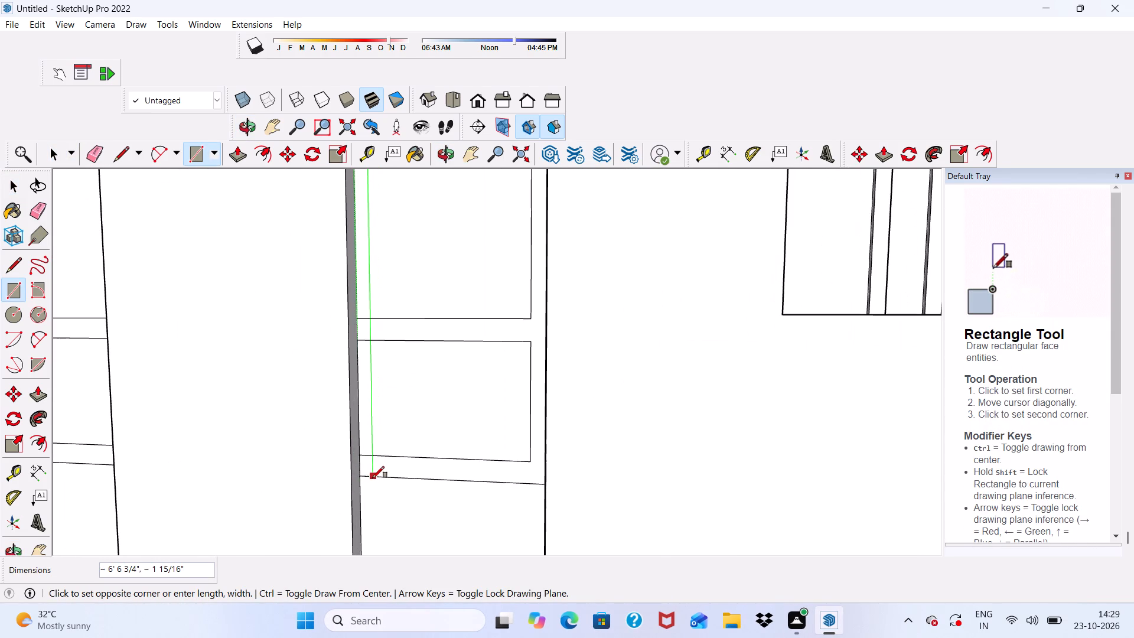
left_click(376, 479)
key("space")
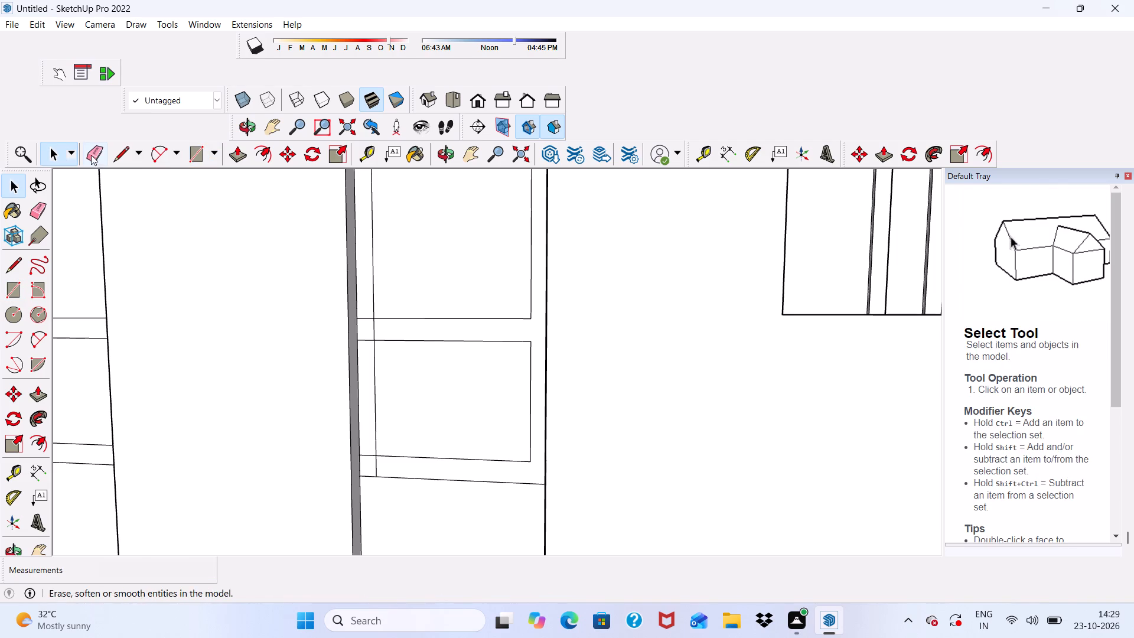
Erase the bottom and lower rail line segments crossing the new narrow strip on the third band's far side.
left_click(90, 152)
scroll(284, 403, "up", 3)
scroll(372, 448, "up", 4)
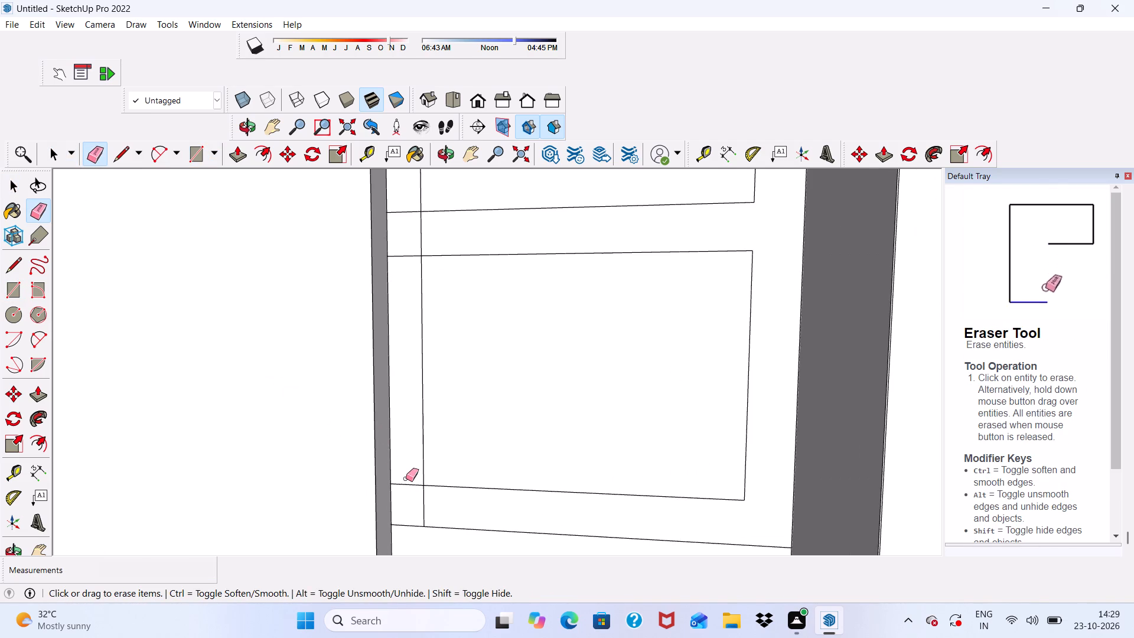
left_click_drag(406, 477, 402, 491)
scroll(397, 264, "up", 5)
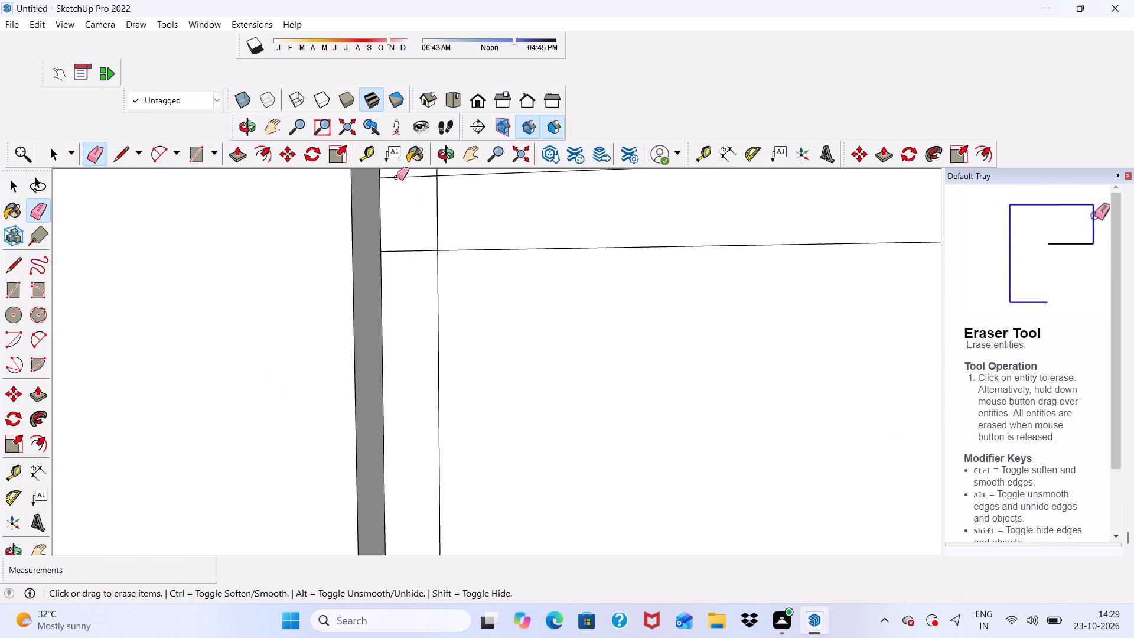
left_click_drag(396, 176, 392, 256)
scroll(380, 289, "down", 19)
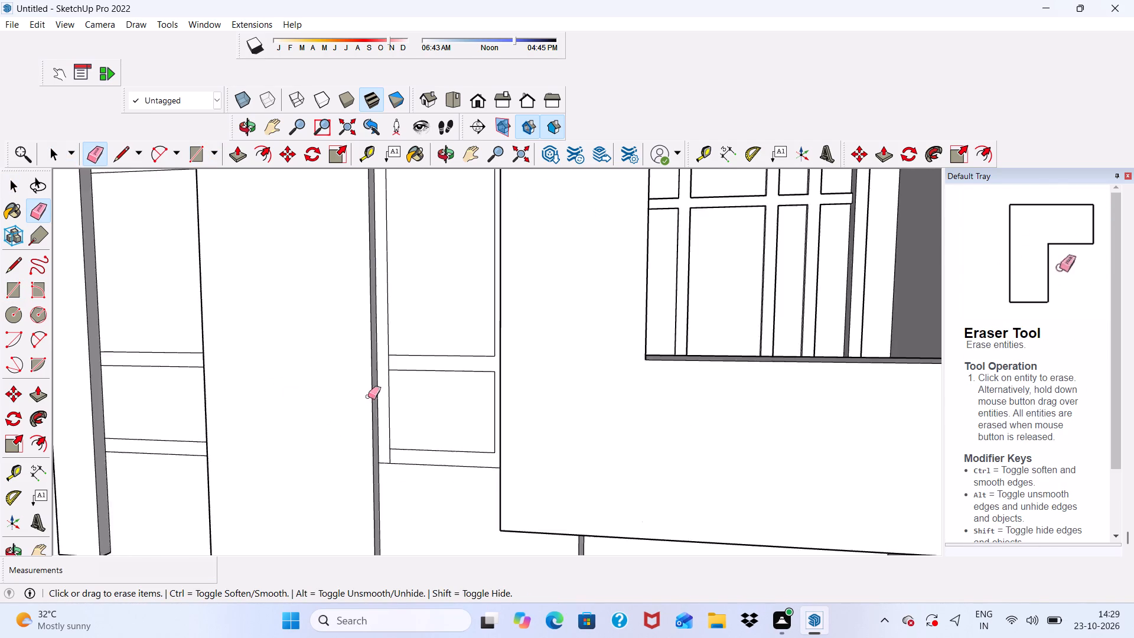
scroll(368, 396, "down", 4)
Erase the top and upper rail line segments crossing the narrow strip on the third band's far side.
scroll(357, 210, "up", 17)
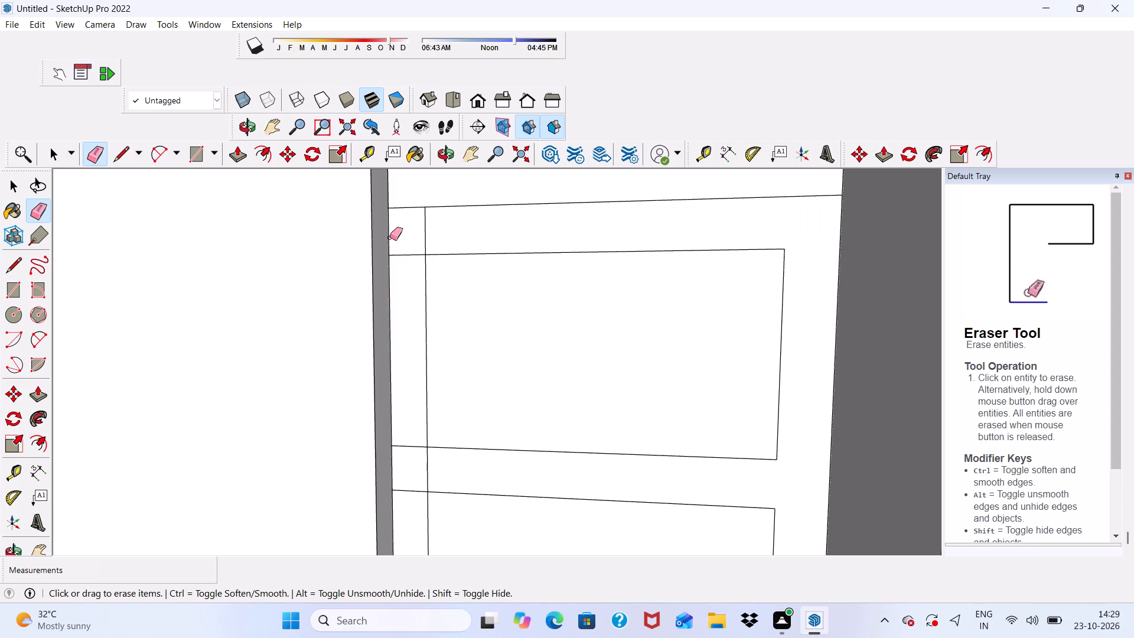
left_click_drag(390, 237, 393, 259)
key("ctrl+z")
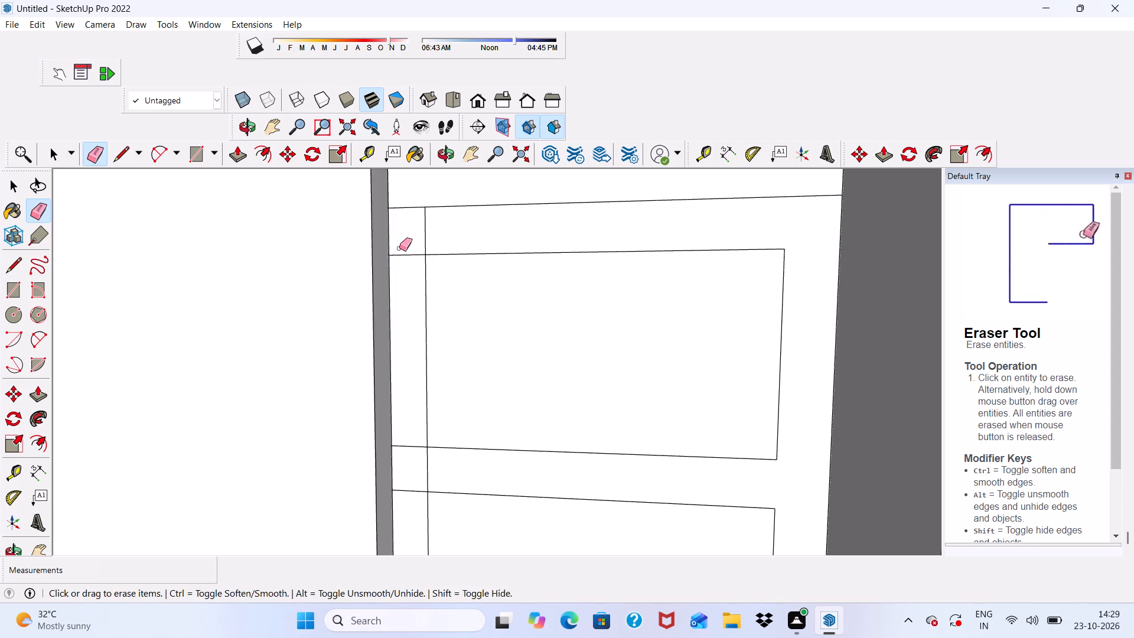
scroll(399, 248, "up", 4)
left_click_drag(399, 248, 402, 277)
scroll(393, 239, "down", 10)
middle_click_drag(400, 426, 402, 460)
scroll(435, 375, "up", 2)
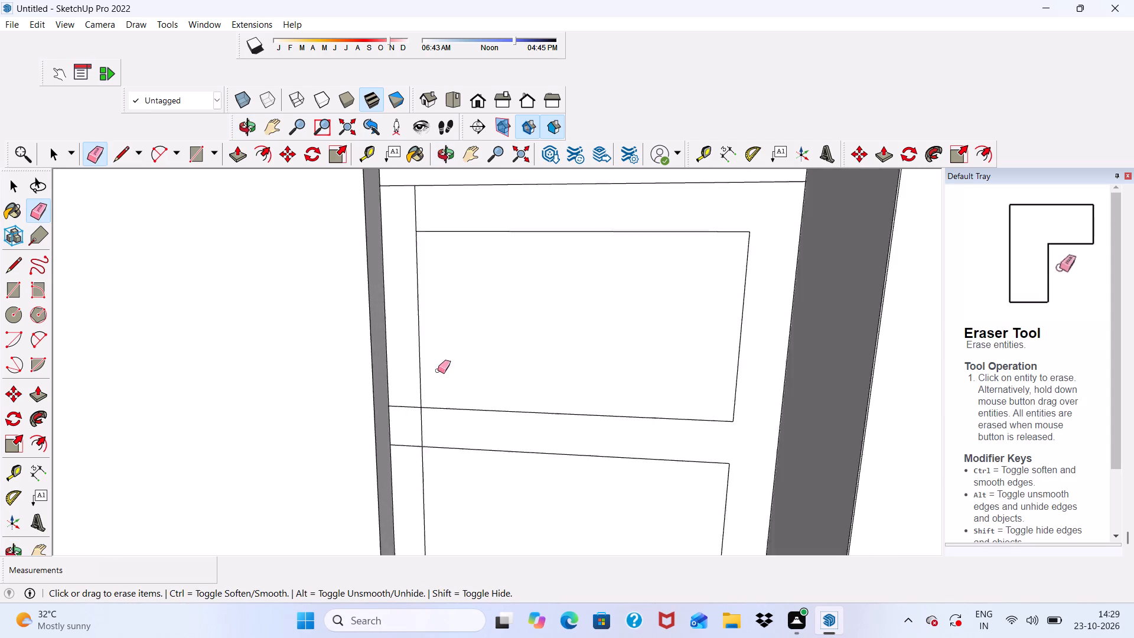
scroll(438, 370, "up", 8)
left_click_drag(384, 397, 396, 492)
scroll(380, 379, "down", 6)
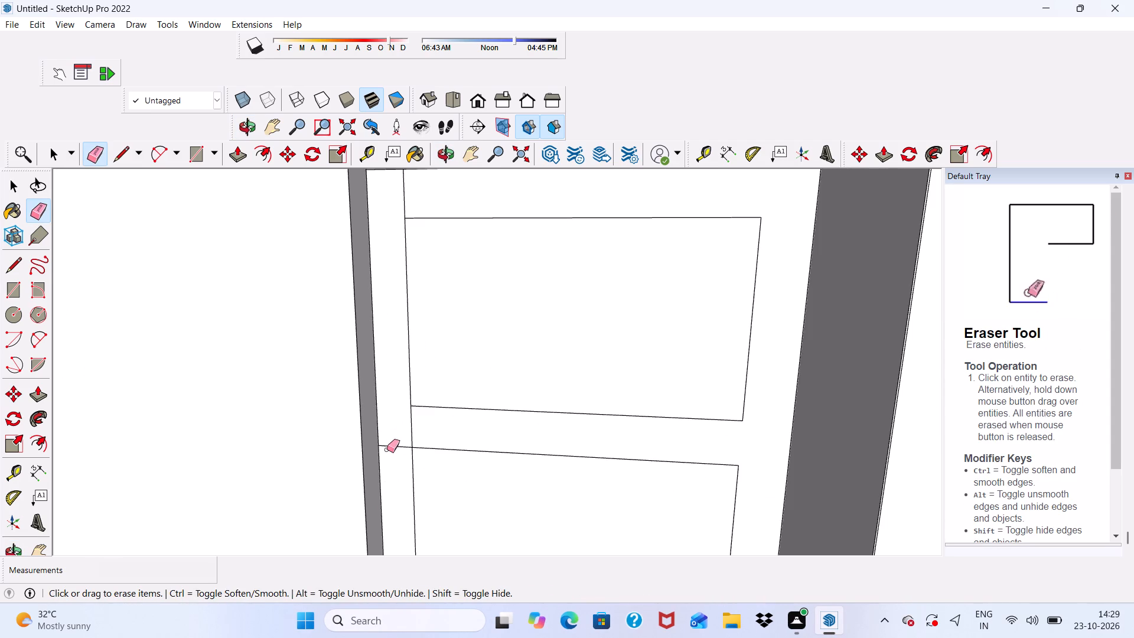
left_click_drag(387, 450, 390, 457)
scroll(382, 379, "down", 4)
scroll(381, 442, "up", 1)
left_click_drag(390, 421, 390, 439)
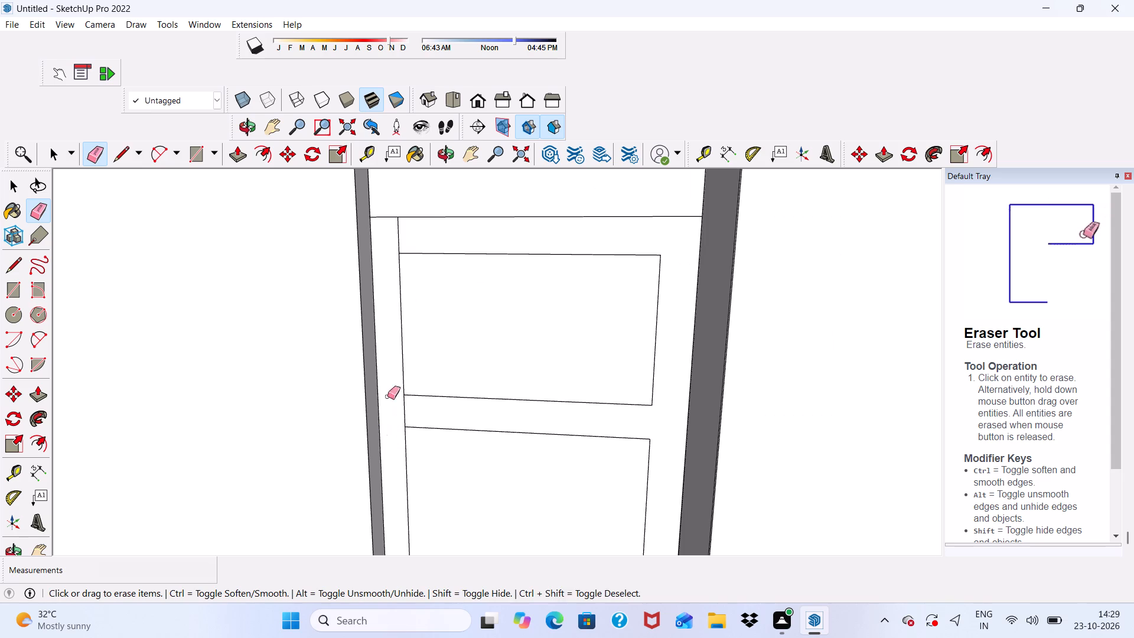
Erase the short vertical strip edge above the top pane on the third band's far side, merging it with the top frame.
left_click_drag(397, 228, 398, 233)
scroll(398, 228, "down", 9)
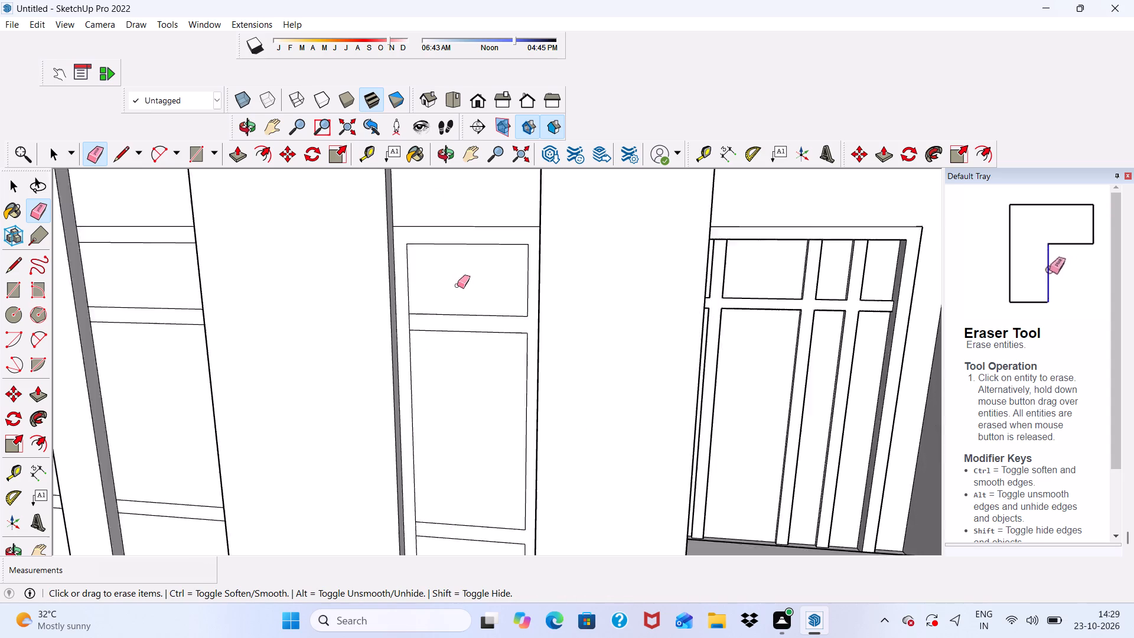
scroll(457, 285, "down", 4)
Between the second and third bands, erase the vertical strip edge where it crosses the top frame and the upper rail.
middle_click_drag(281, 349, 488, 343)
scroll(384, 265, "up", 7)
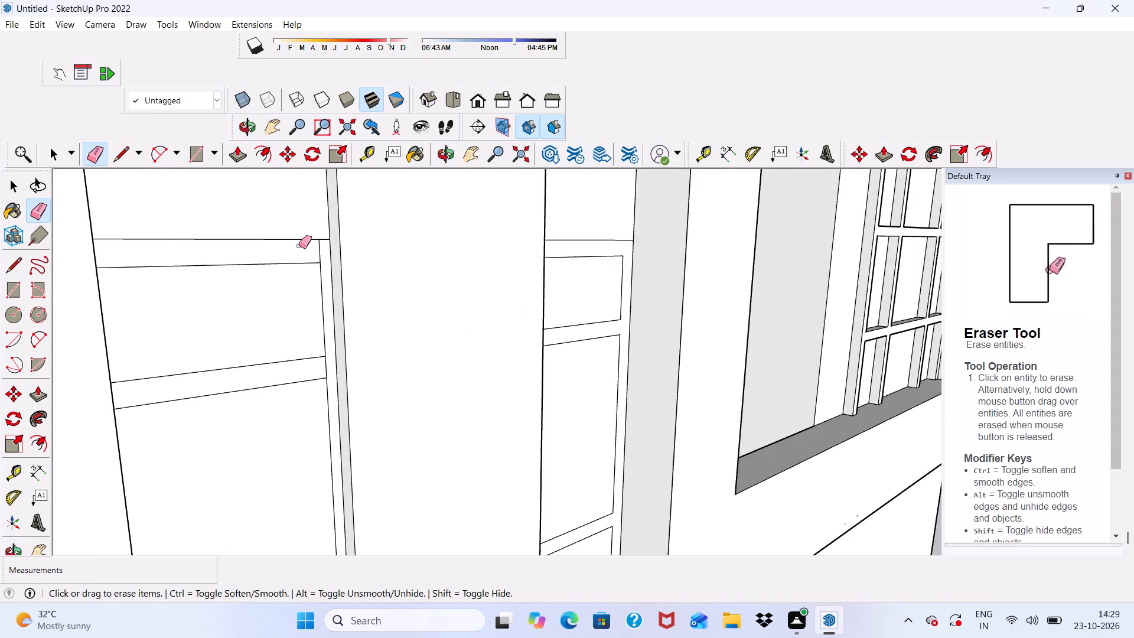
scroll(299, 246, "up", 8)
left_click_drag(334, 248, 322, 251)
scroll(317, 245, "down", 6)
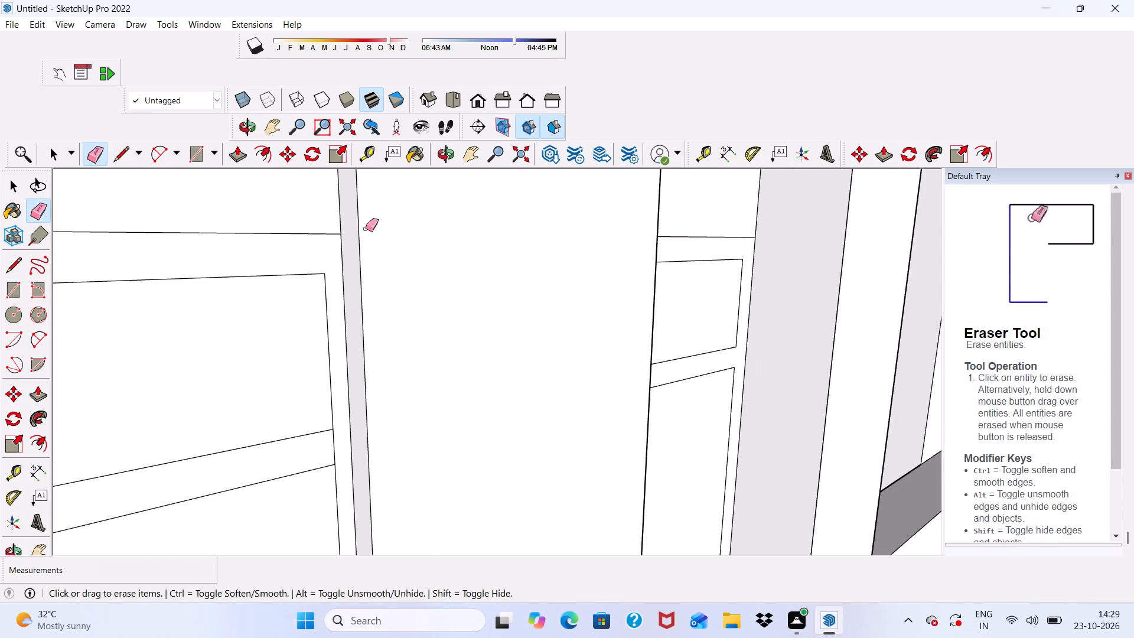
scroll(366, 229, "down", 14)
key("space")
middle_click_drag(395, 310, 324, 327)
scroll(320, 324, "up", 2)
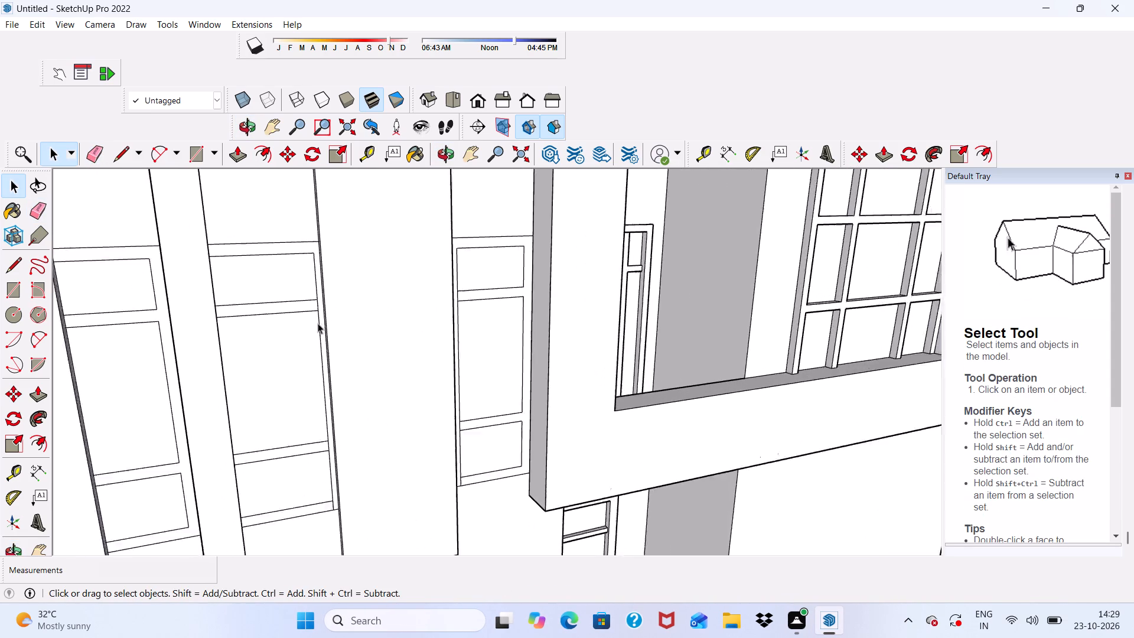
scroll(318, 323, "up", 7)
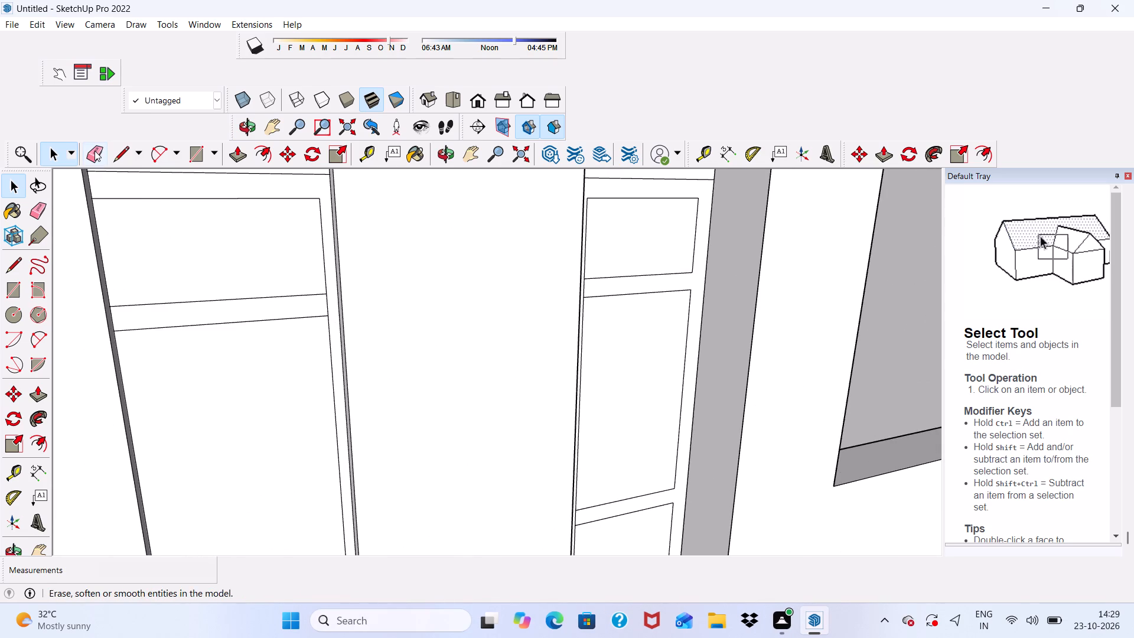
left_click(94, 151)
scroll(343, 324, "up", 9)
left_click_drag(318, 287, 311, 289)
scroll(309, 275, "down", 7)
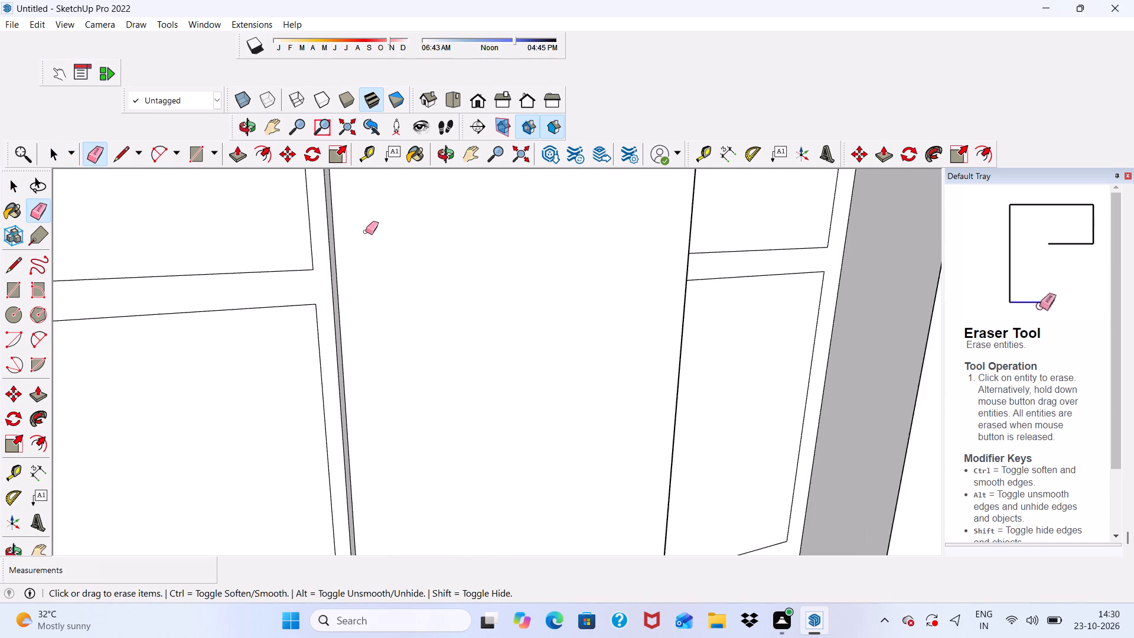
scroll(366, 232, "down", 8)
Between the second and third bands, erase the vertical strip edge where it crosses the lower rail and the bottom frame.
scroll(349, 485, "up", 10)
left_click(367, 448)
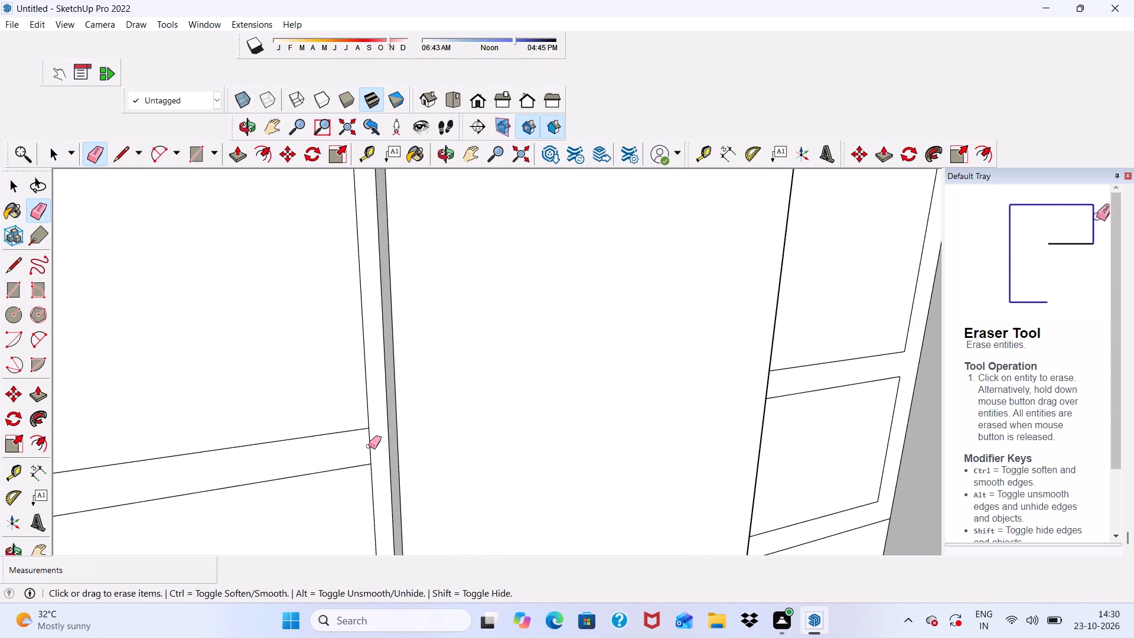
left_click(374, 438)
left_click_drag(366, 438, 371, 447)
scroll(352, 315, "down", 6)
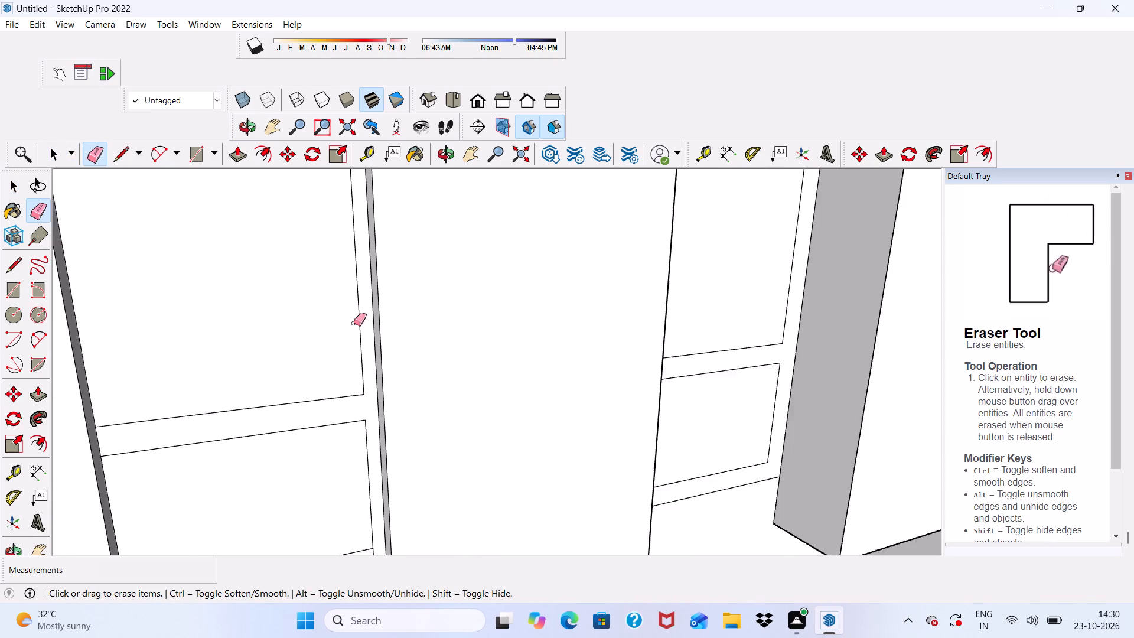
scroll(376, 513, "up", 10)
left_click_drag(367, 522, 361, 523)
scroll(338, 424, "down", 11)
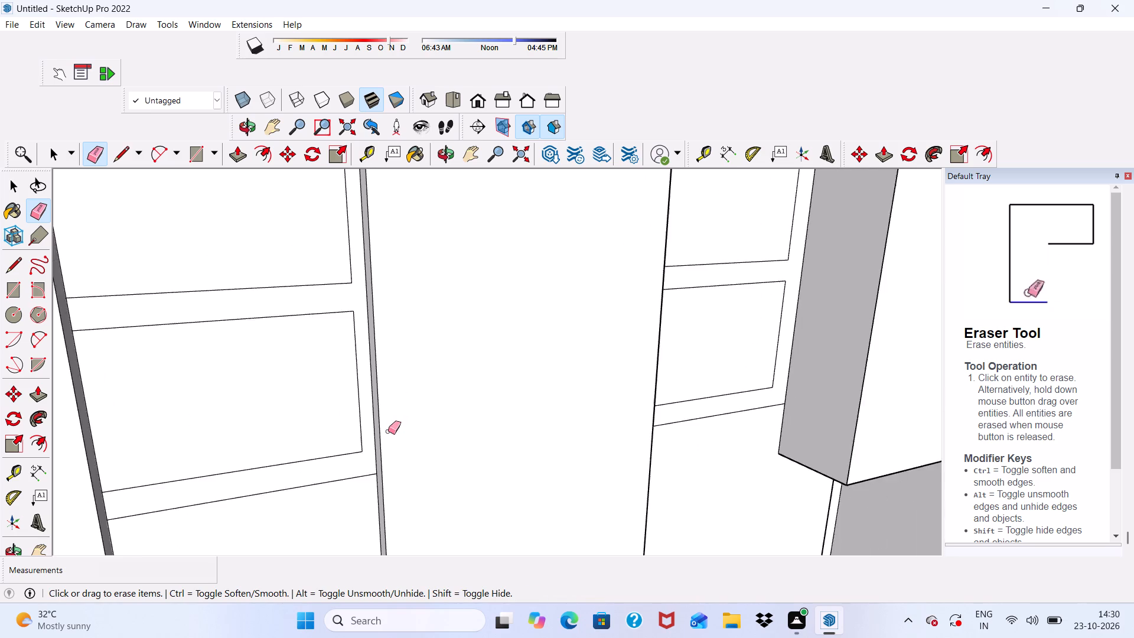
On the third band's far side, erase the vertical strip edge where it crosses the bottom frame and the lower rail.
middle_click_drag(389, 432, 197, 410)
scroll(527, 406, "down", 4)
scroll(591, 445, "up", 6)
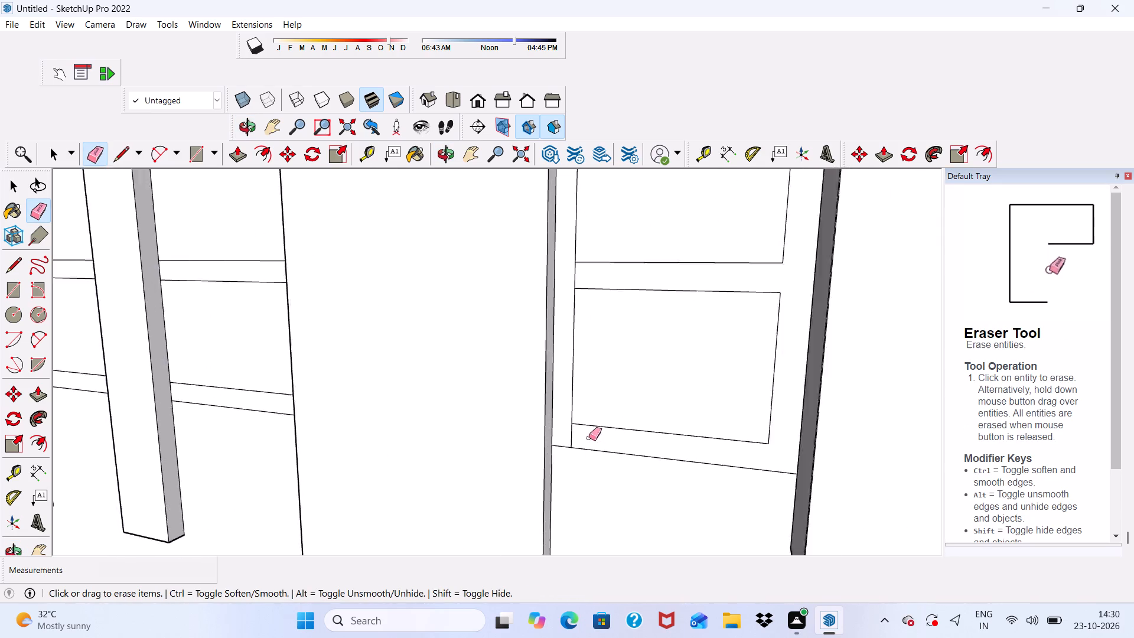
left_click(569, 435)
scroll(576, 272, "up", 3)
left_click_drag(573, 258, 568, 259)
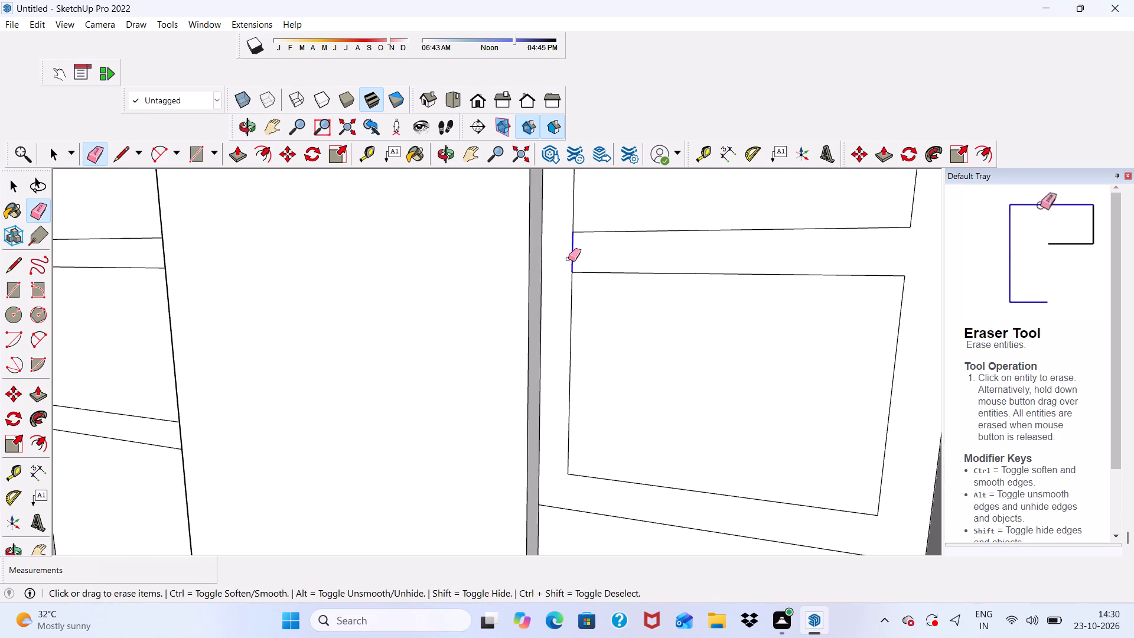
left_click_drag(568, 259, 559, 264)
On the third band's far side, erase the vertical strip edge where it crosses the upper rail.
scroll(556, 281, "down", 20)
scroll(567, 333, "up", 10)
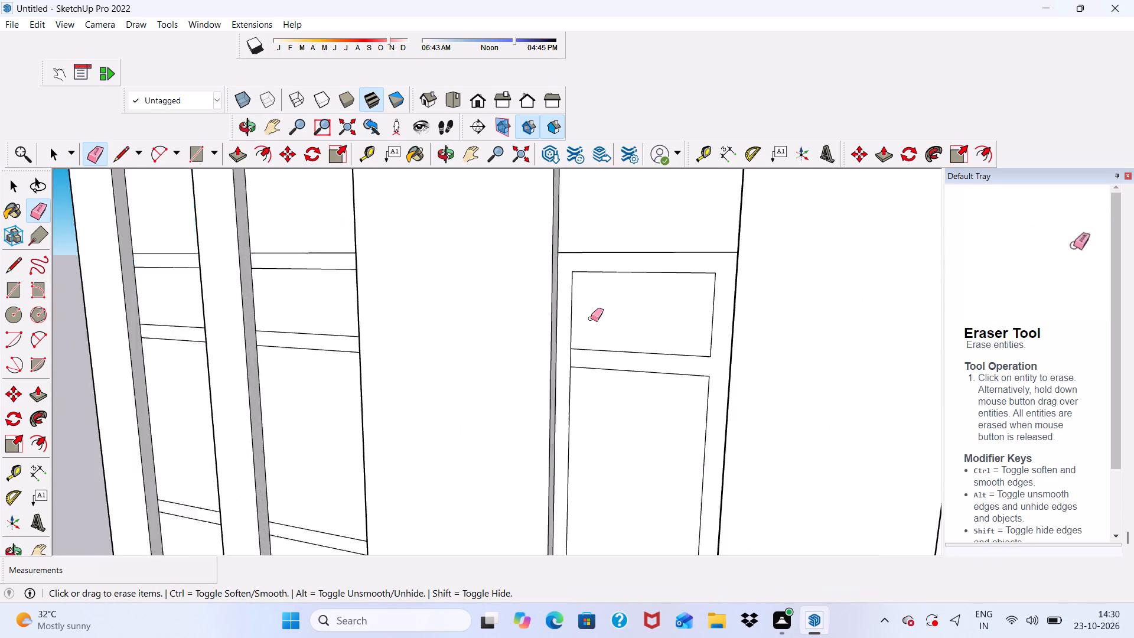
scroll(591, 318, "up", 8)
scroll(578, 344, "down", 1)
scroll(559, 378, "up", 4)
left_click_drag(558, 379, 558, 385)
left_click(563, 379)
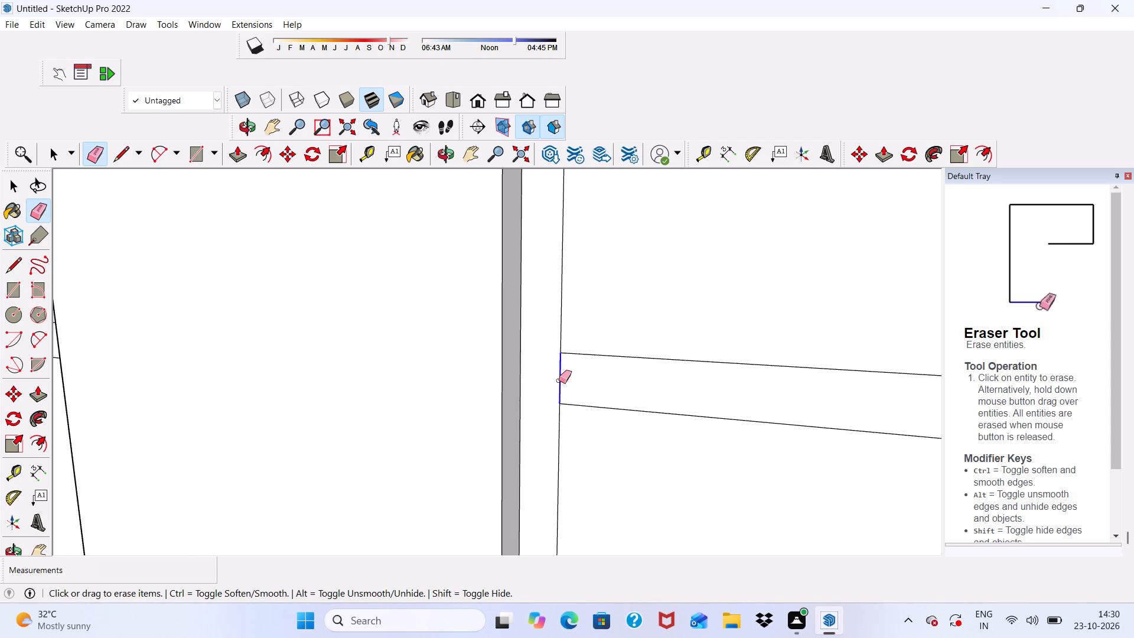
scroll(559, 380, "down", 11)
scroll(459, 347, "down", 10)
key("space")
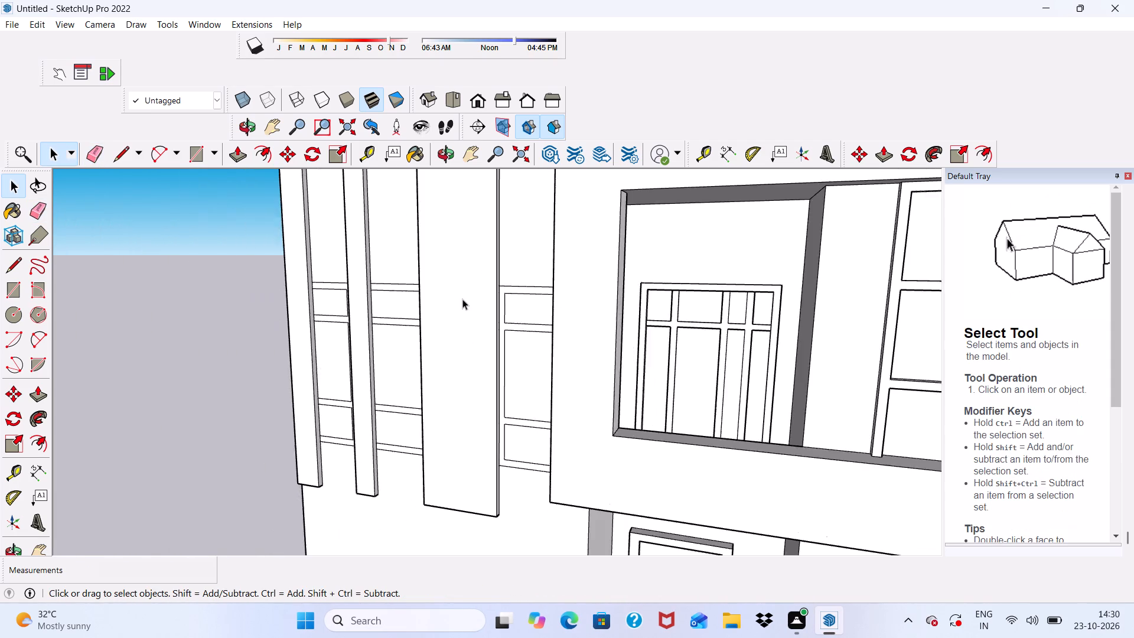
Between the second and third bands, draw a strip about 6' 6 3/4" by 3 3/16" along the second band, from top to bottom frame edge.
scroll(462, 299, "down", 7)
middle_click_drag(444, 376, 624, 386)
scroll(584, 418, "up", 7)
scroll(363, 281, "up", 4)
scroll(356, 279, "down", 6)
middle_click_drag(348, 346, 207, 311)
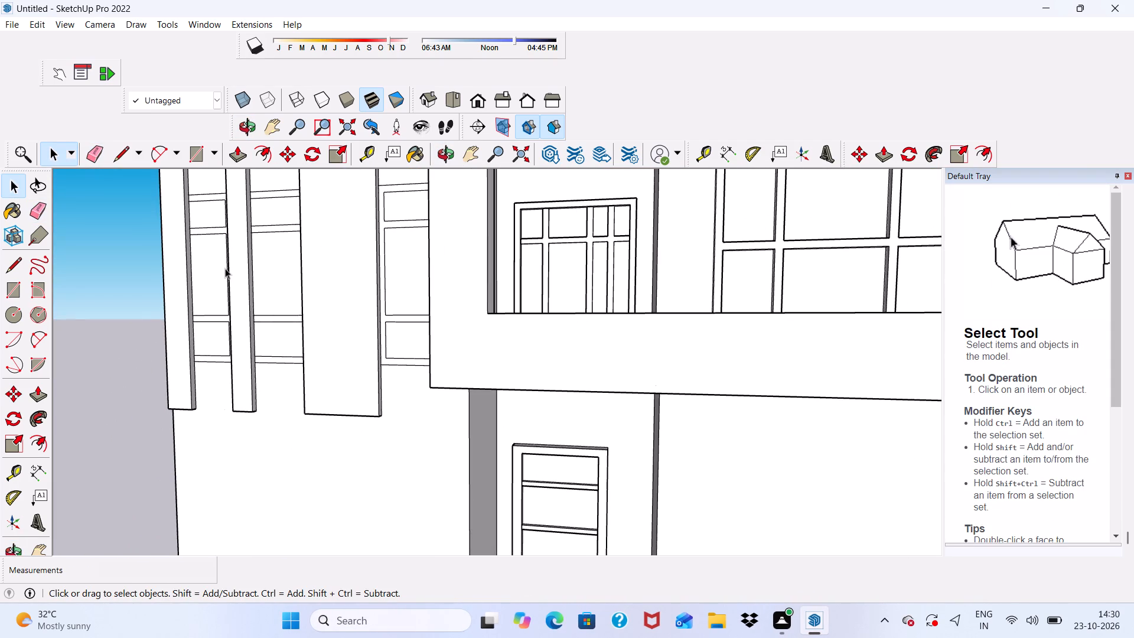
scroll(225, 268, "up", 4)
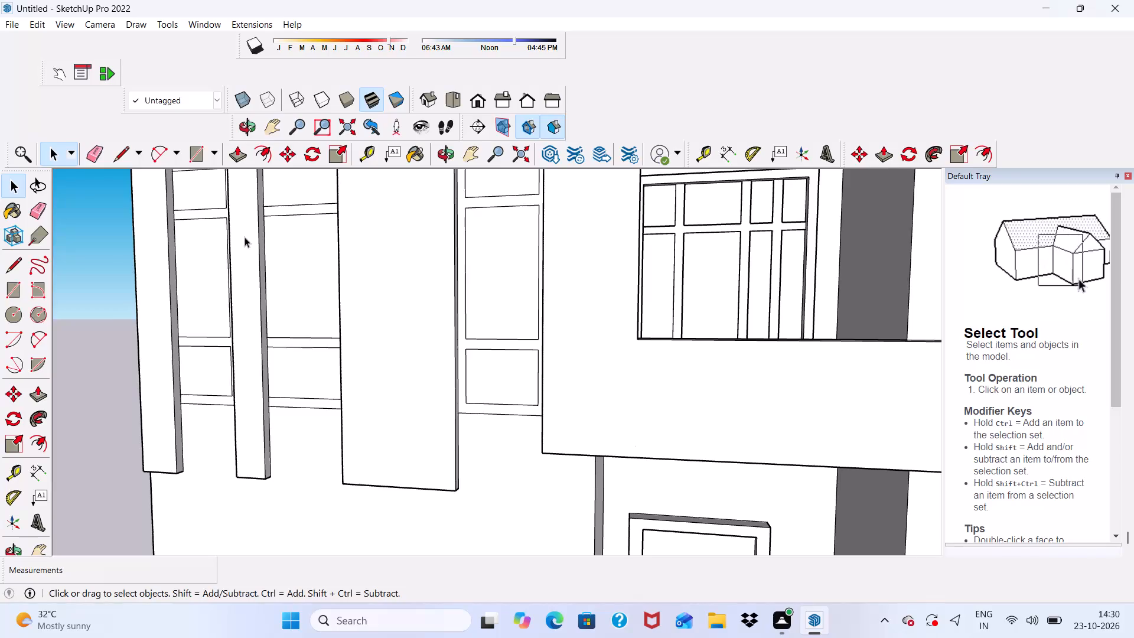
scroll(248, 233, "up", 4)
left_click(195, 147)
scroll(315, 244, "up", 2)
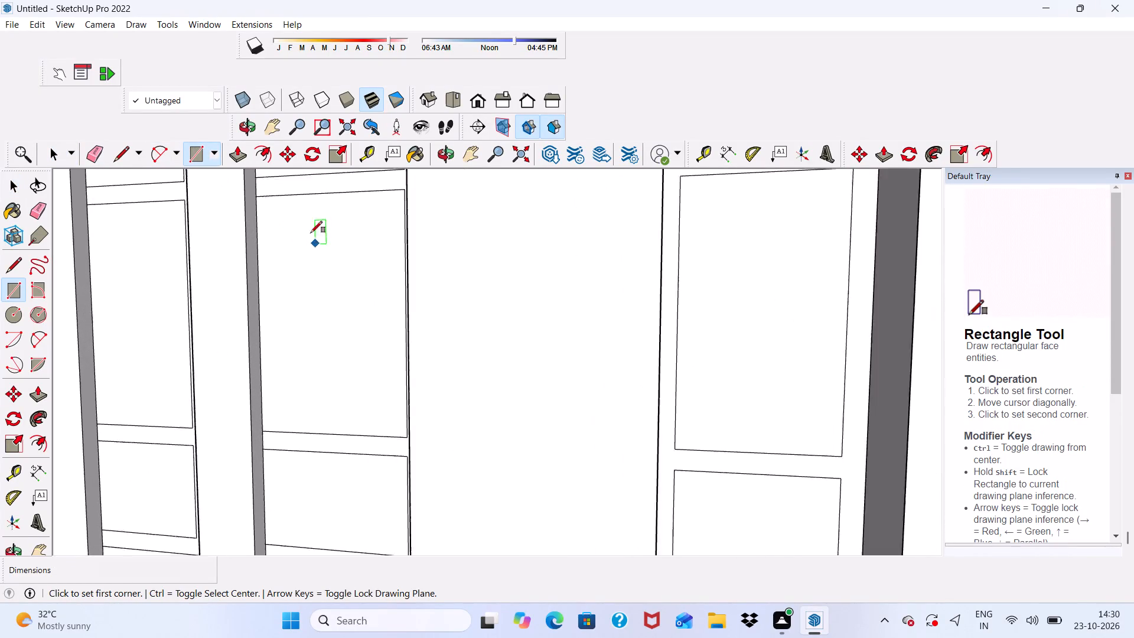
scroll(311, 233, "up", 5)
scroll(280, 204, "down", 10)
scroll(289, 233, "up", 6)
scroll(289, 233, "down", 11)
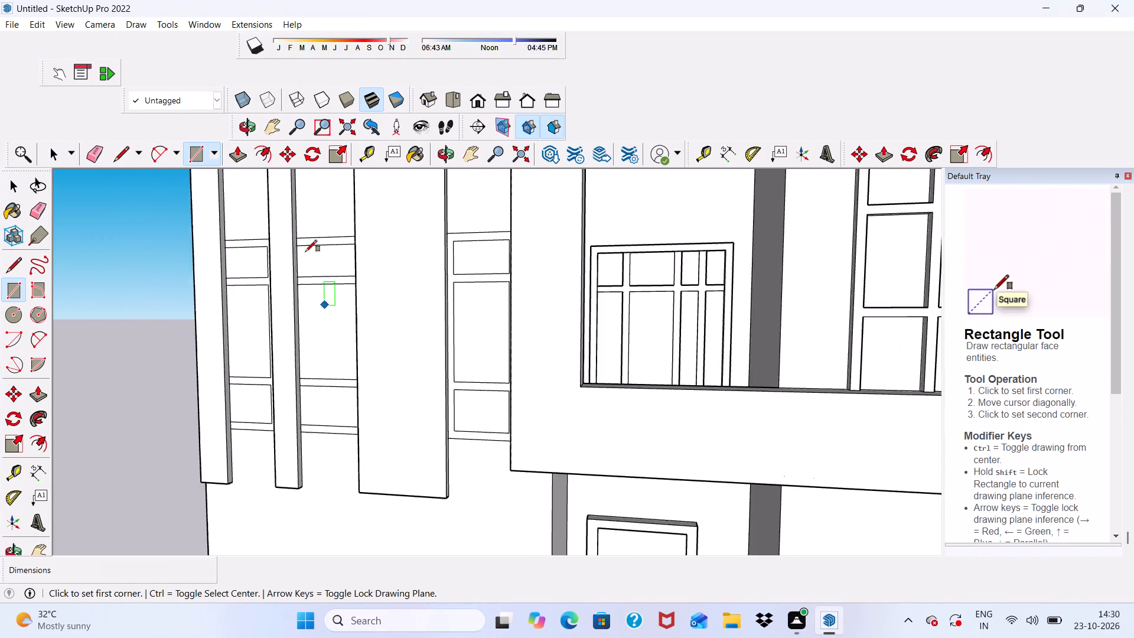
scroll(301, 239, "up", 10)
left_click(289, 244)
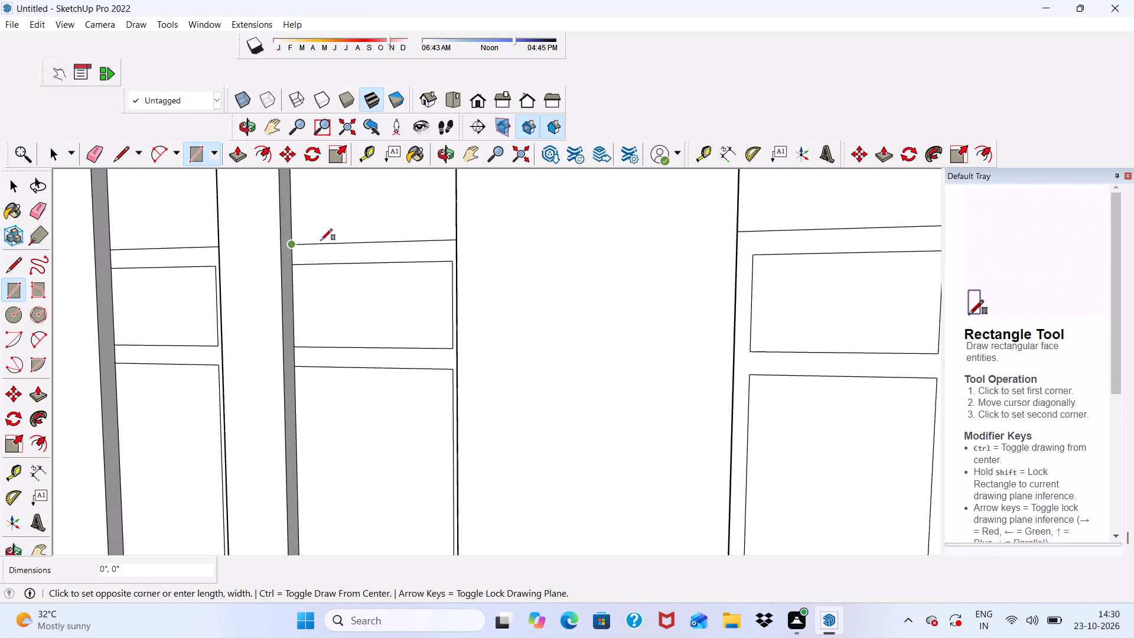
scroll(333, 229, "down", 15)
scroll(348, 452, "up", 4)
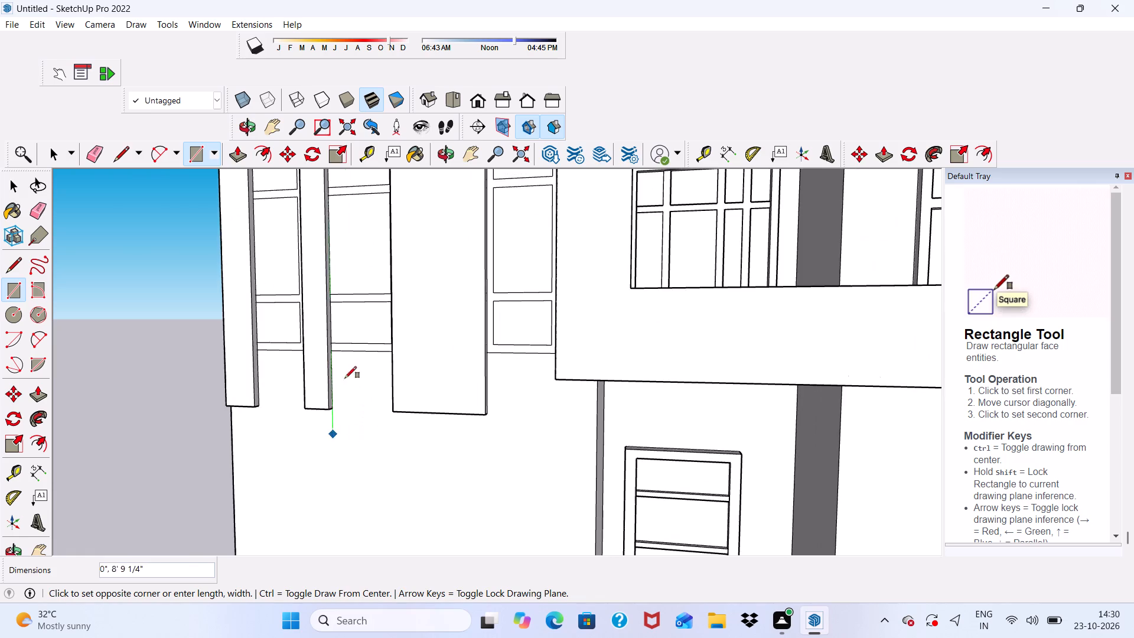
scroll(353, 325, "up", 4)
scroll(333, 372, "up", 8)
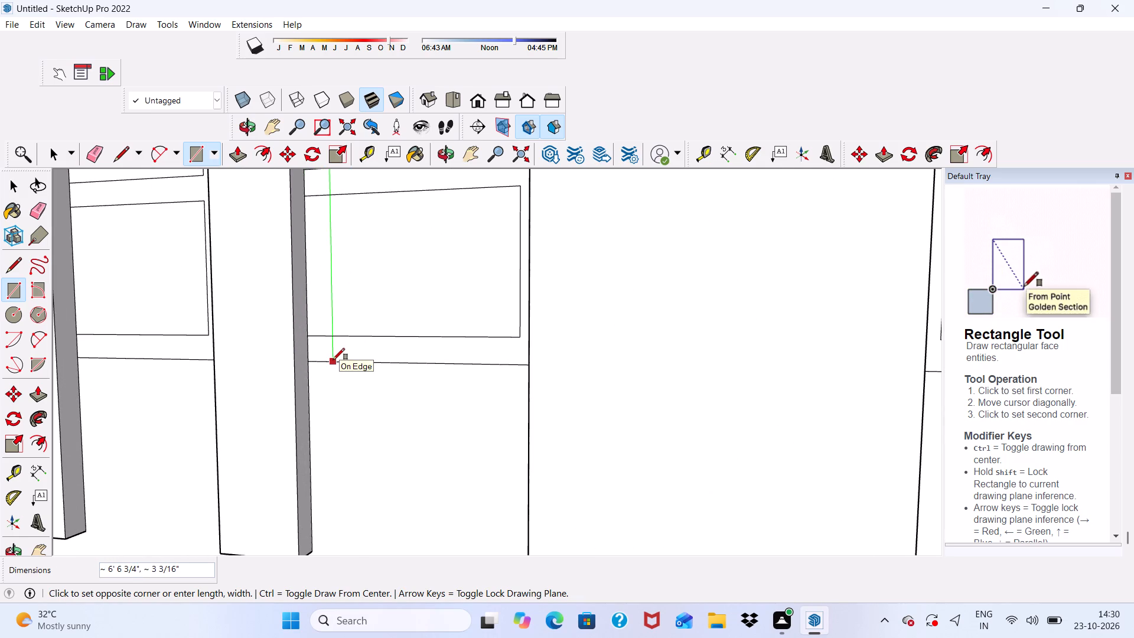
left_click(333, 360)
Between the first and second bands, draw a strip about 6' 6 3/4" by 1 11/16" along the first band, from top to bottom frame edge.
scroll(327, 363, "down", 8)
middle_click_drag(281, 377, 517, 460)
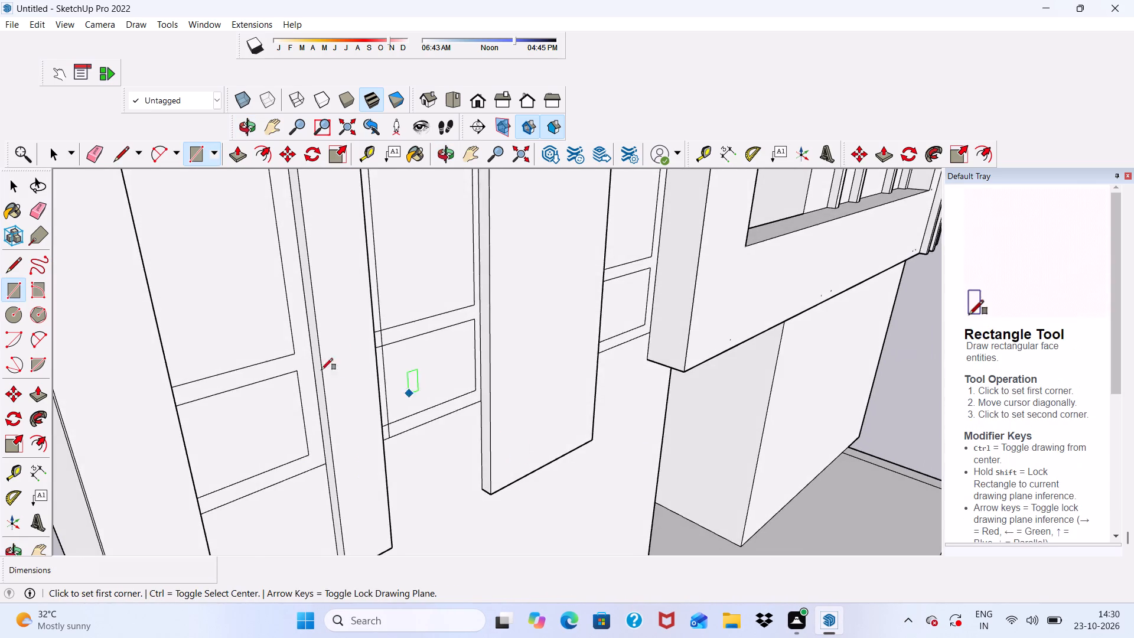
scroll(308, 376, "down", 8)
middle_click_drag(322, 457, 159, 449)
scroll(216, 188, "up", 4)
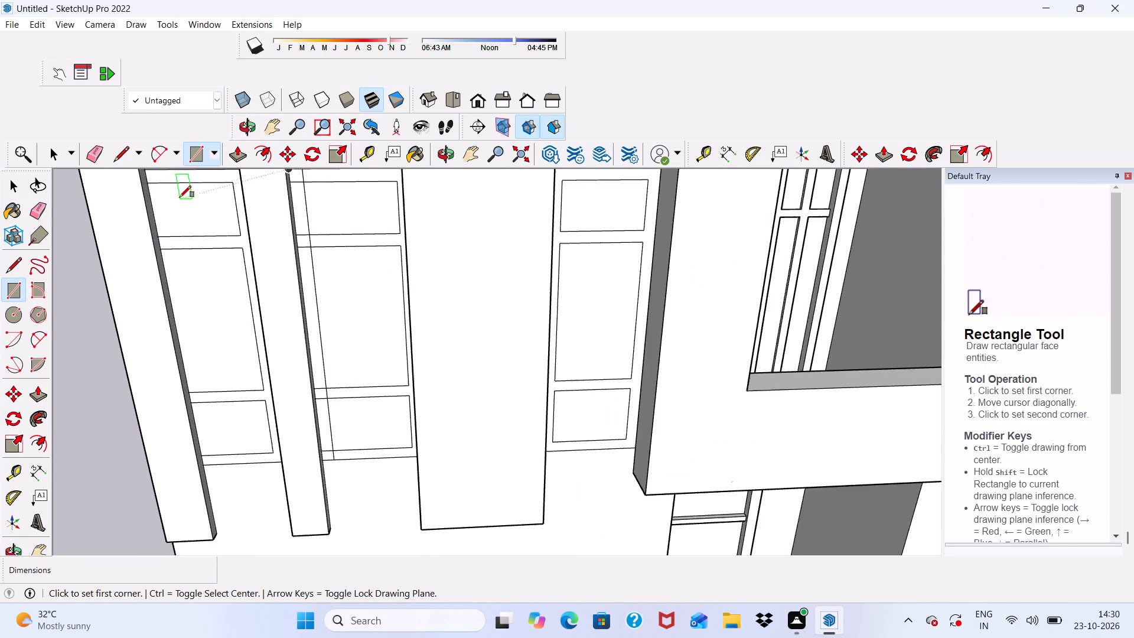
scroll(180, 197, "up", 3)
scroll(170, 300, "down", 10)
scroll(161, 317, "up", 5)
scroll(158, 328, "down", 2)
scroll(164, 405, "up", 2)
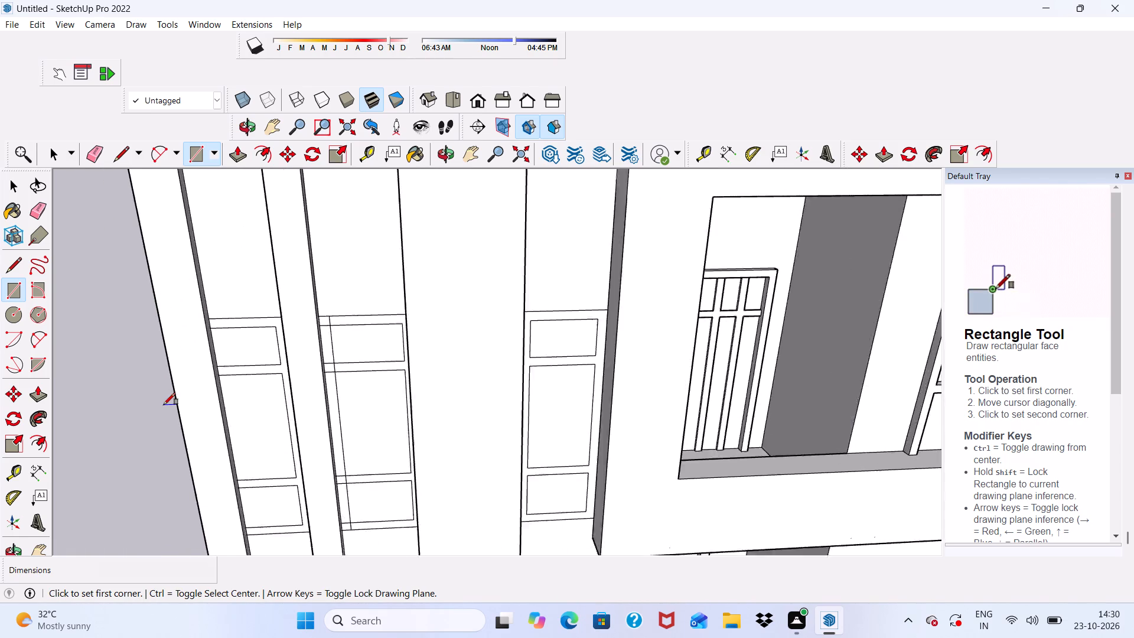
scroll(164, 405, "up", 2)
scroll(187, 355, "up", 11)
scroll(247, 261, "up", 5)
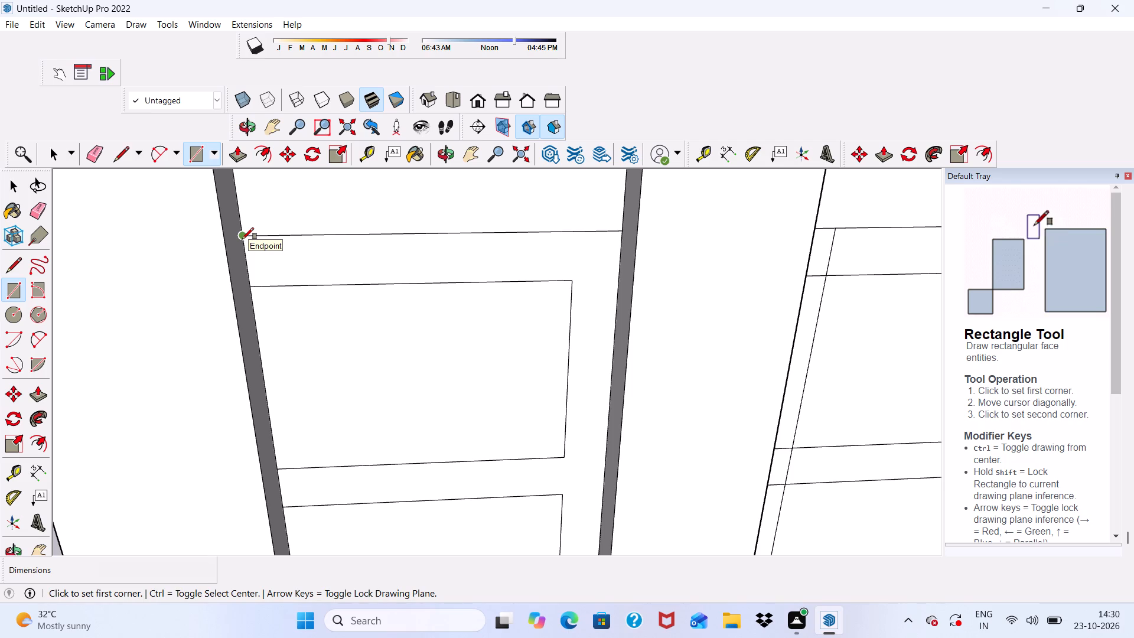
left_click(242, 236)
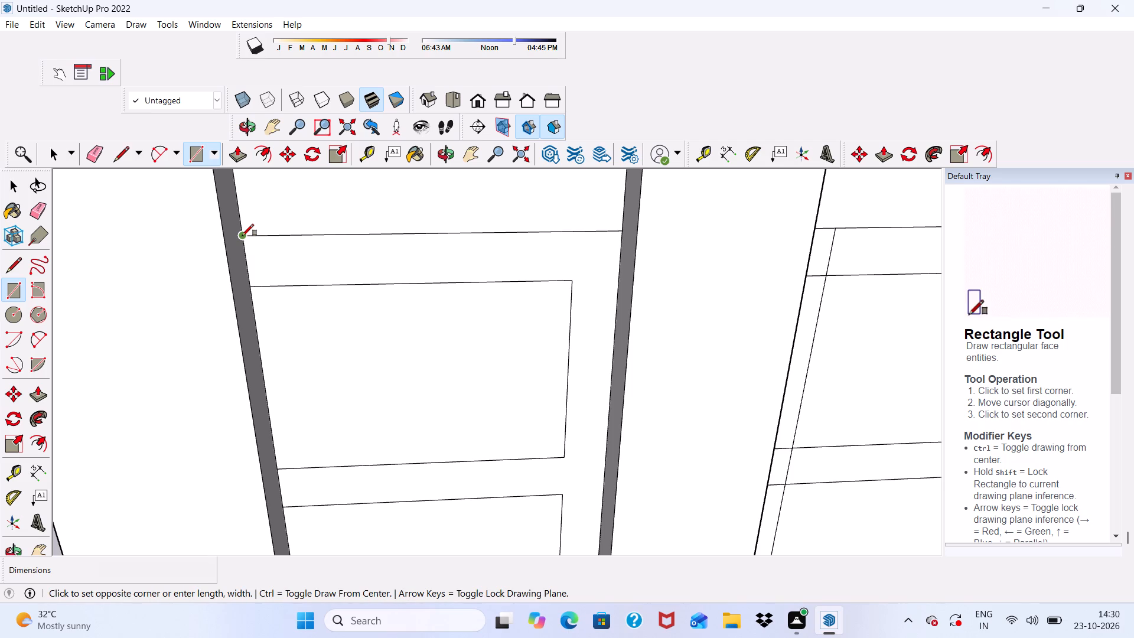
scroll(234, 269, "down", 5)
scroll(312, 234, "down", 17)
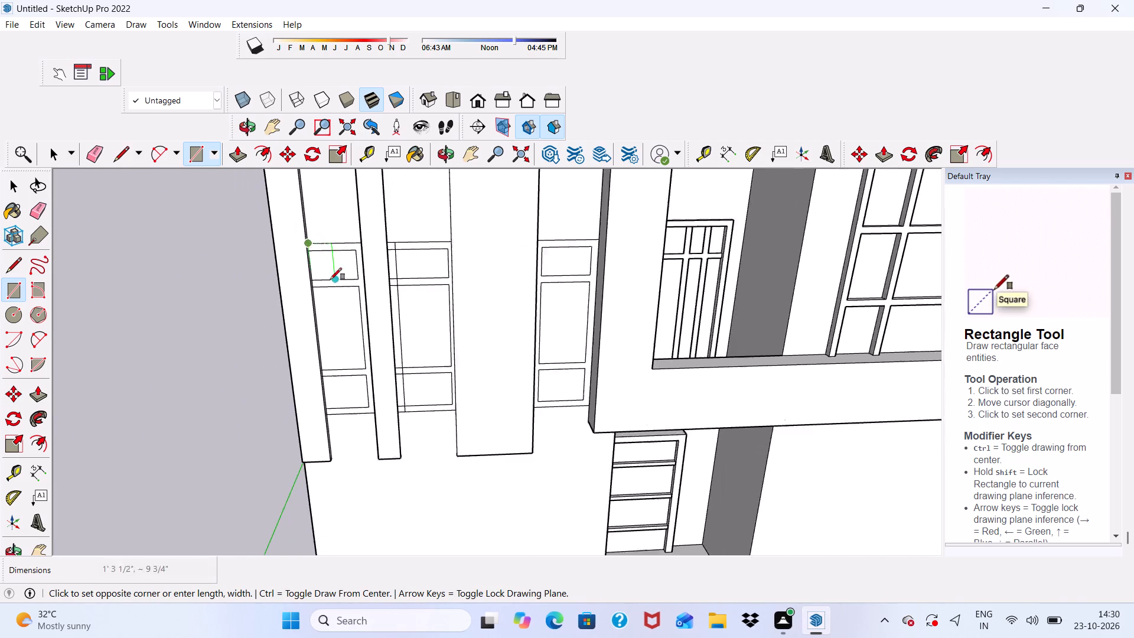
scroll(330, 279, "down", 4)
scroll(331, 418, "up", 9)
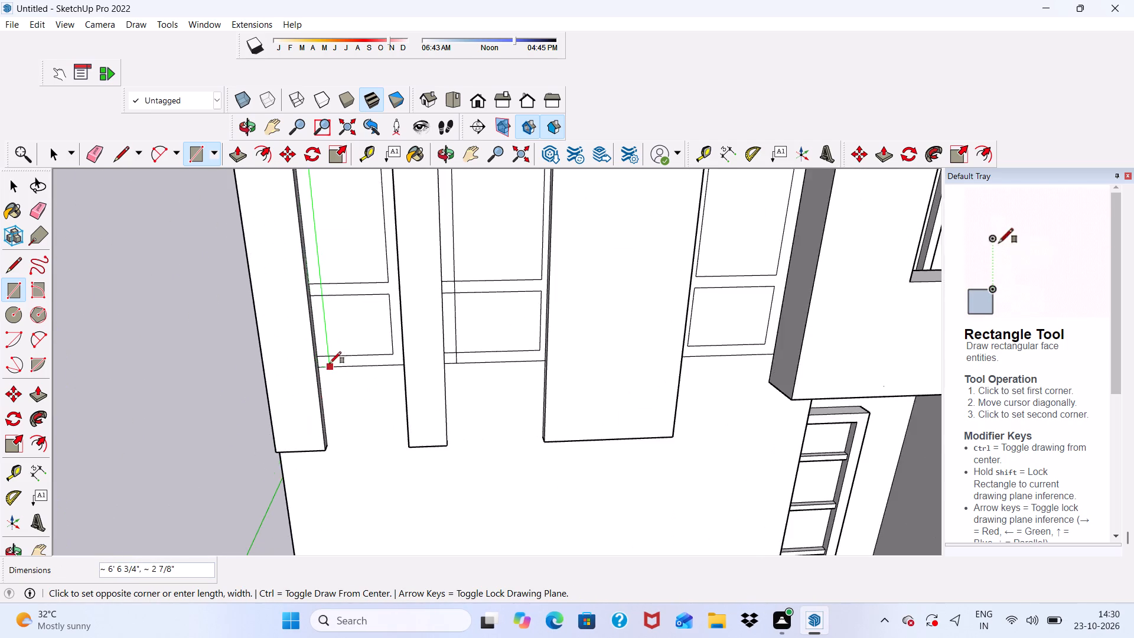
scroll(330, 363, "up", 14)
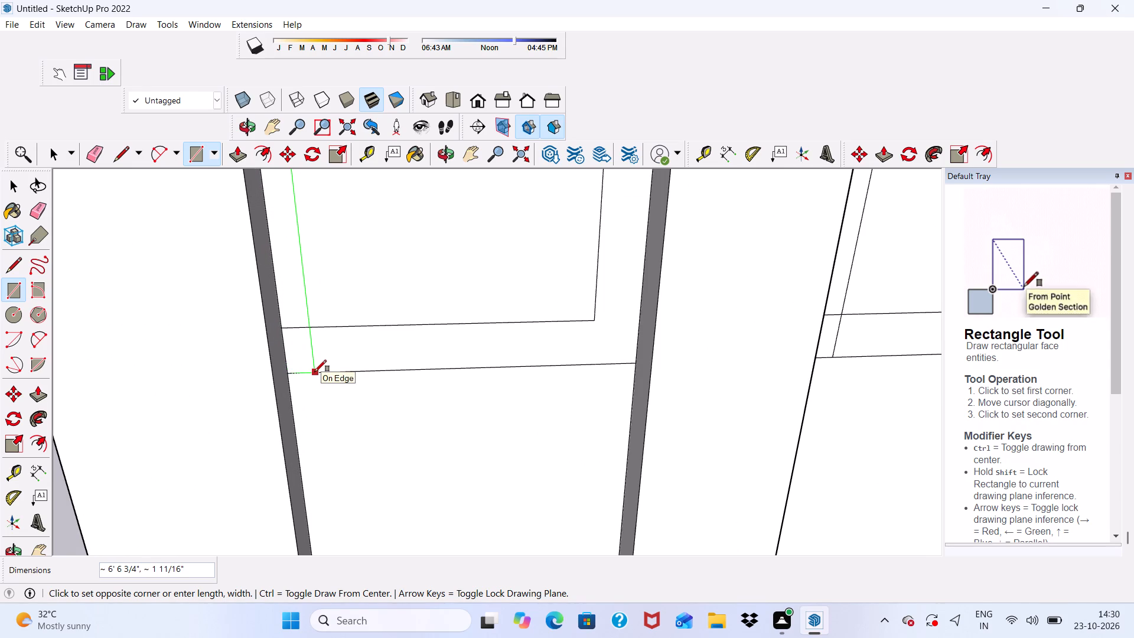
left_click(315, 372)
Between the first and second bands, erase the crossing edge segments where the new strip meets the bottom frame and the lower rail.
key("space")
left_click(94, 152)
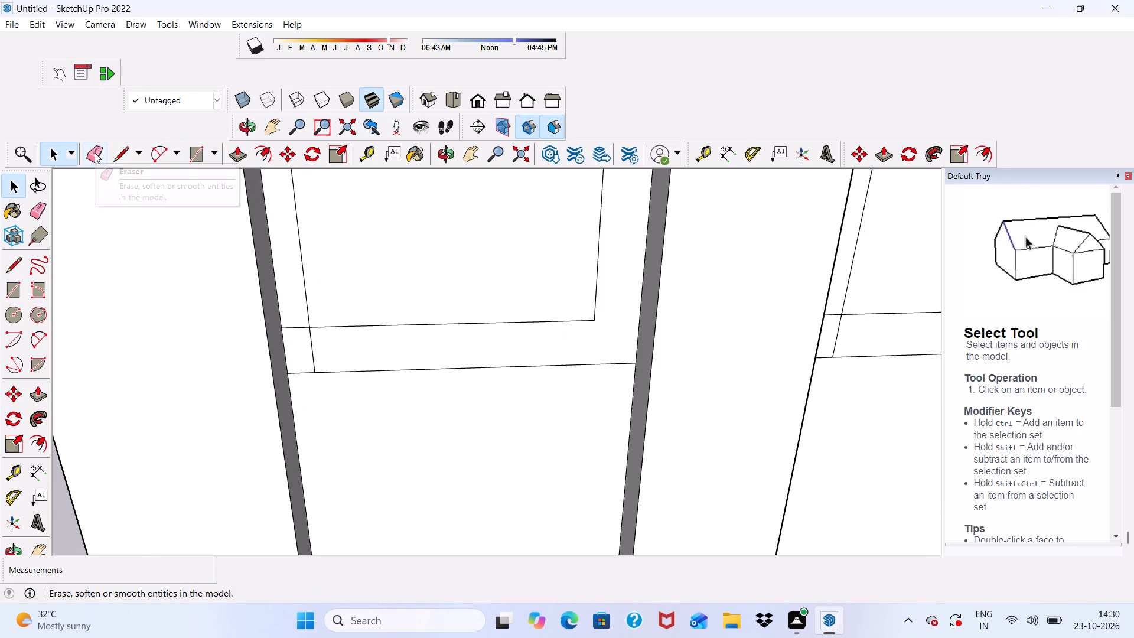
scroll(315, 330, "up", 3)
left_click_drag(288, 320, 288, 341)
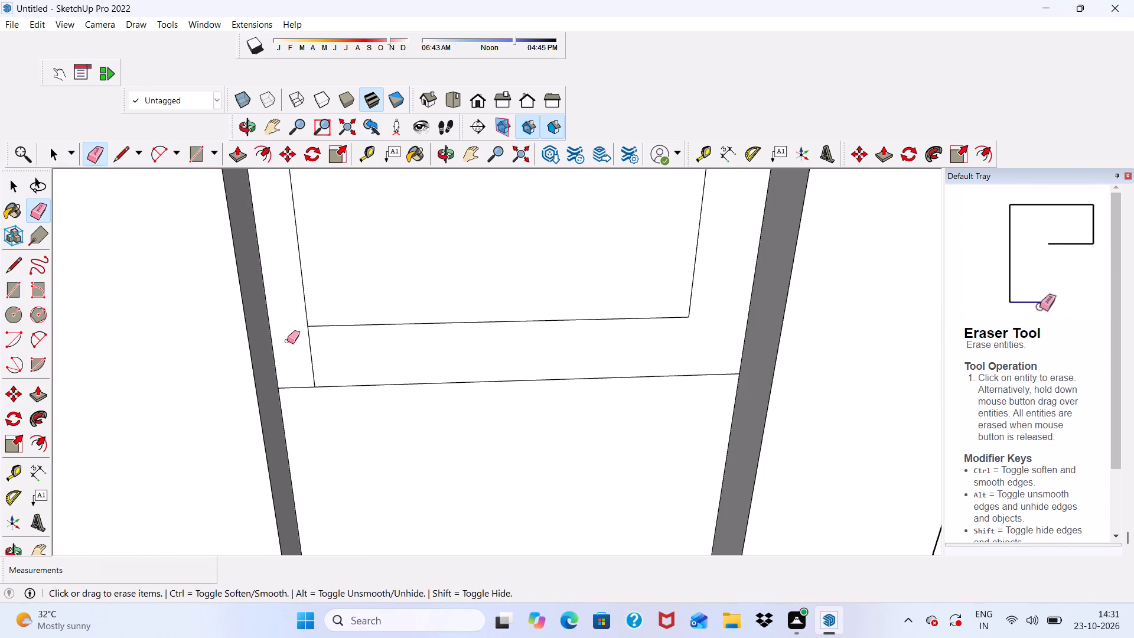
scroll(283, 337, "down", 12)
scroll(307, 377, "up", 4)
left_click(303, 357)
scroll(303, 359, "down", 2)
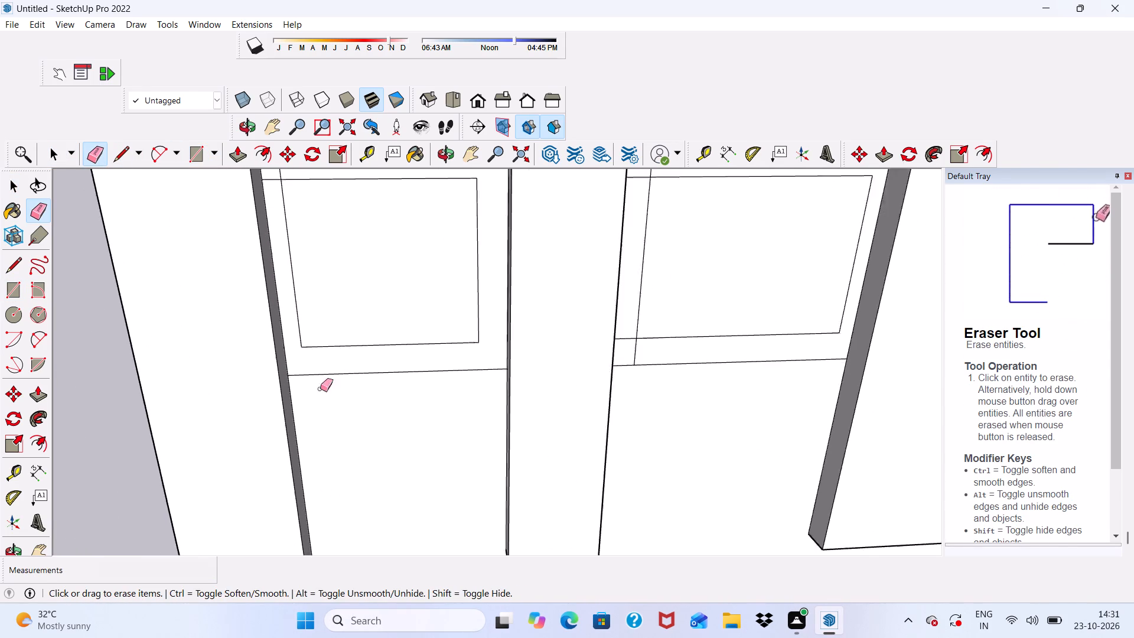
scroll(320, 389, "down", 15)
scroll(305, 357, "up", 20)
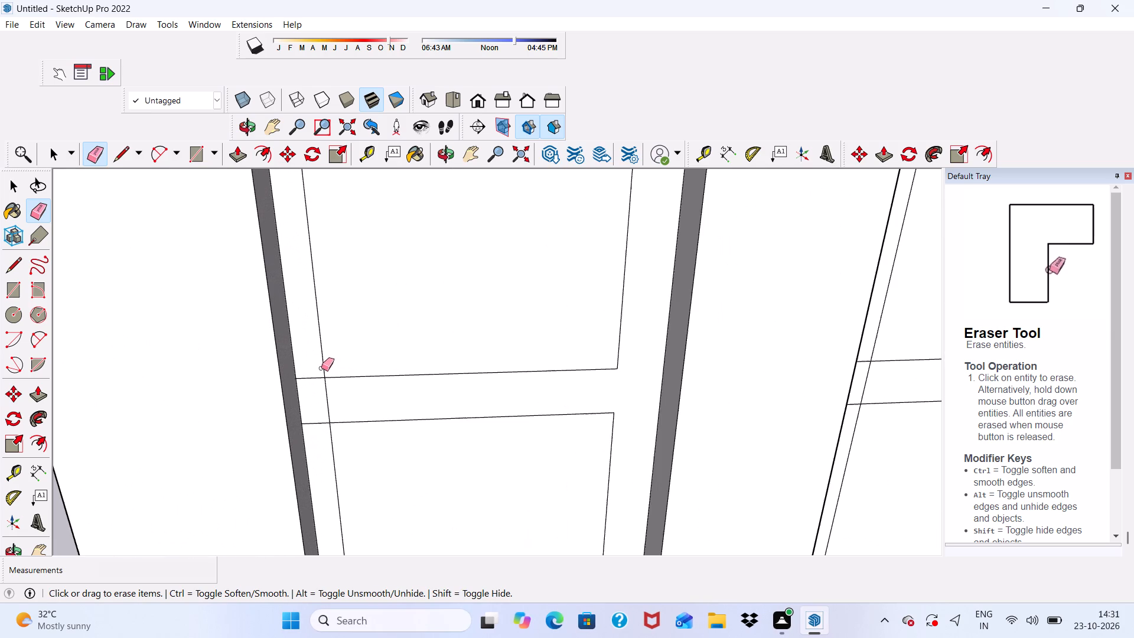
left_click_drag(304, 372, 311, 430)
left_click(325, 406)
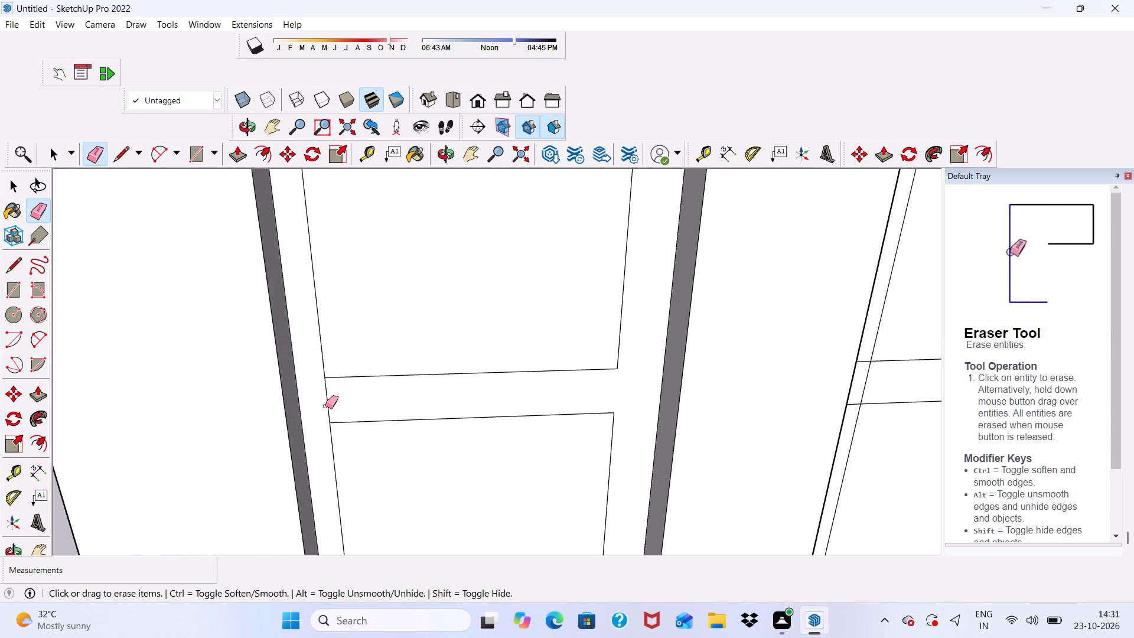
left_click(326, 403)
Between the first and second bands, erase the crossing edge segments where the new strip meets the upper rail and the top frame.
scroll(327, 403, "down", 15)
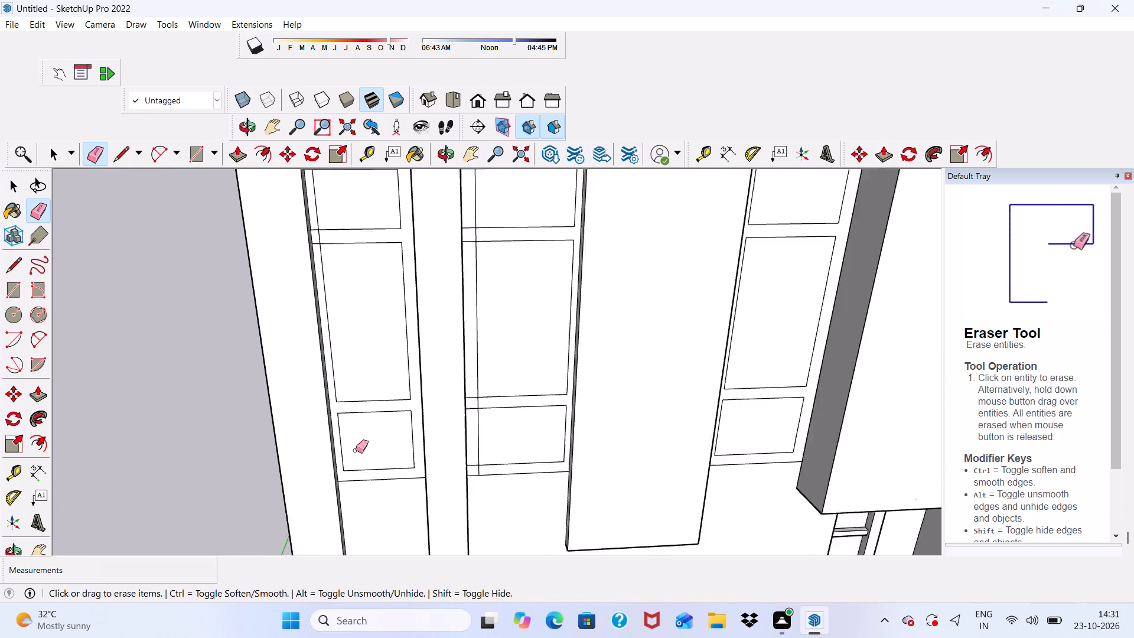
scroll(356, 450, "down", 6)
scroll(346, 412, "up", 20)
scroll(346, 412, "up", 6)
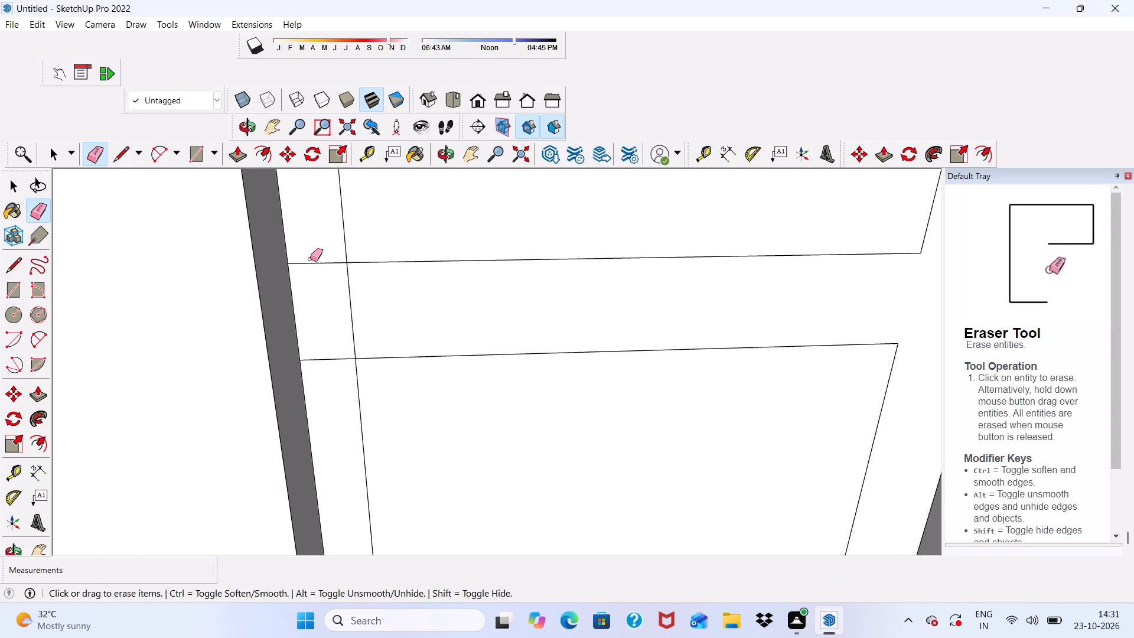
left_click_drag(308, 253, 322, 360)
left_click_drag(343, 323, 357, 323)
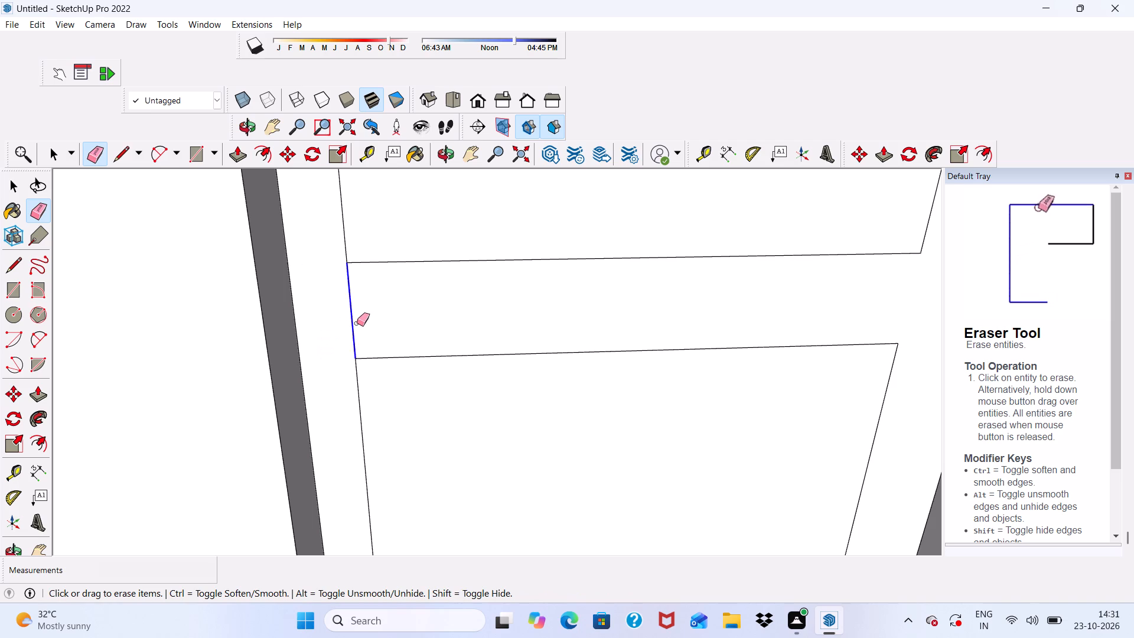
left_click_drag(357, 323, 359, 323)
scroll(359, 323, "down", 17)
scroll(335, 222, "up", 6)
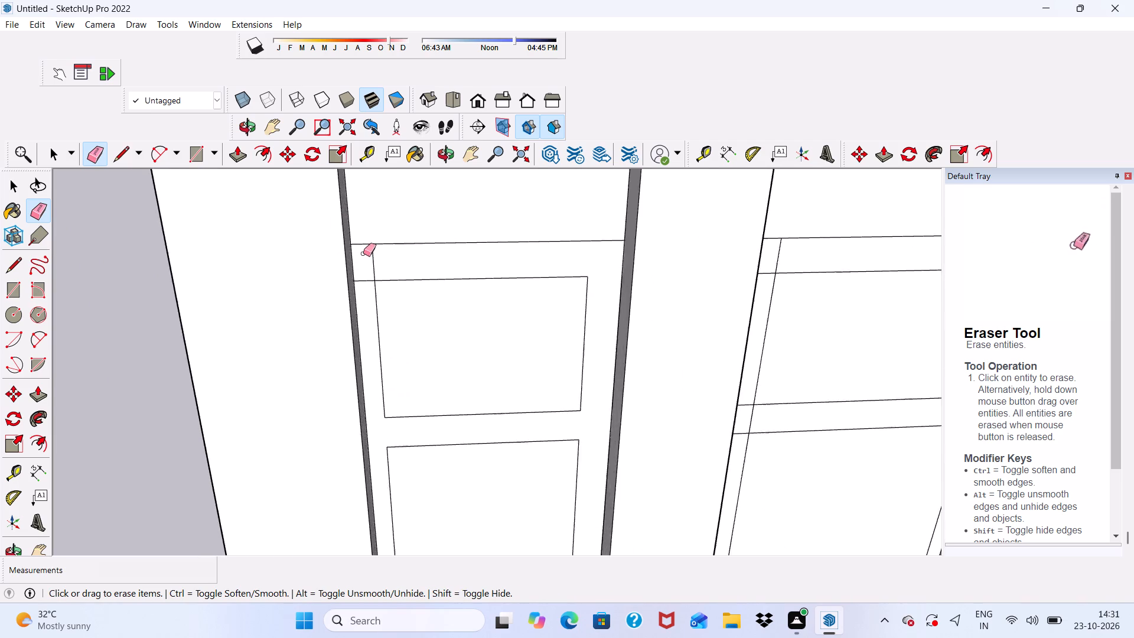
scroll(363, 253, "up", 9)
left_click(379, 259)
left_click_drag(384, 259, 370, 287)
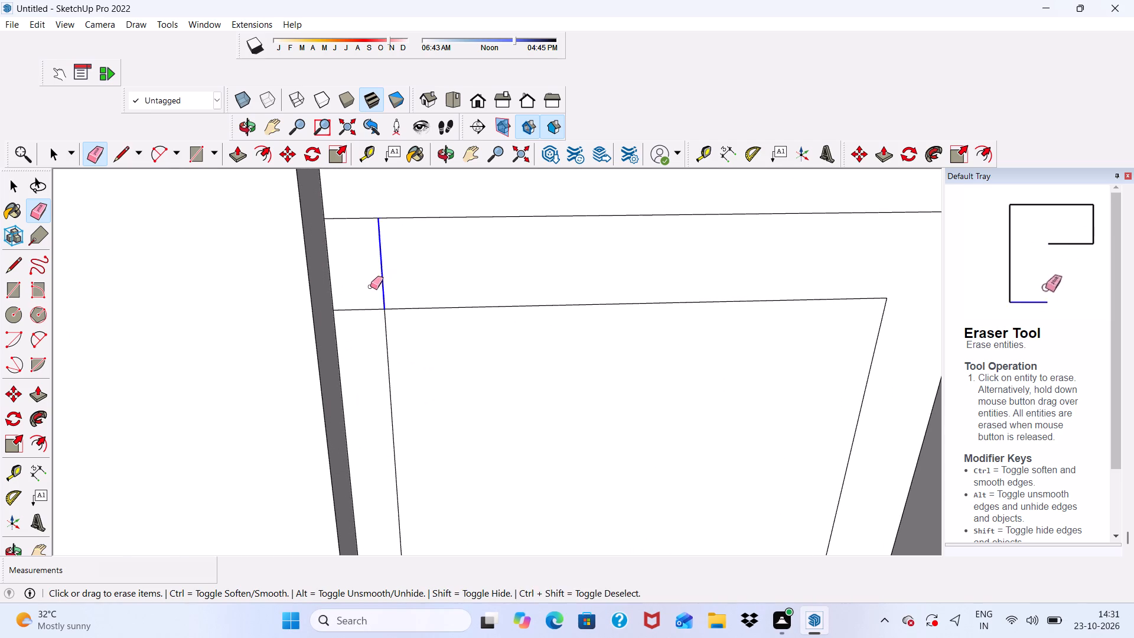
left_click_drag(370, 287, 370, 287)
left_click_drag(366, 294, 361, 324)
scroll(326, 258, "down", 20)
scroll(326, 258, "down", 2)
key("space")
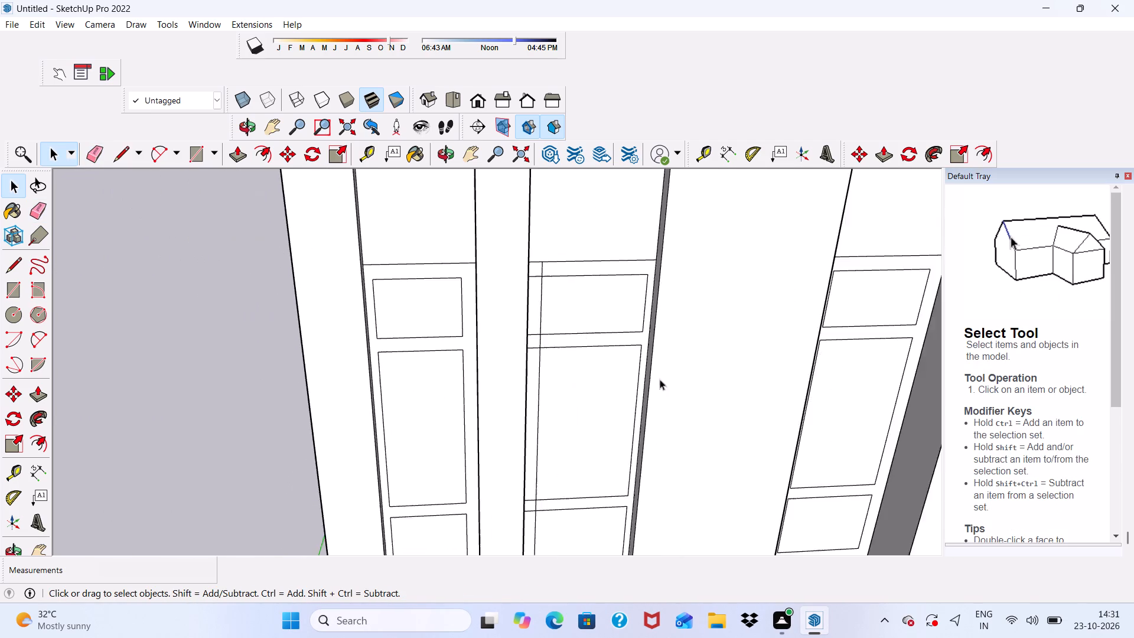
Between the second and third bands, erase the crossing edge segments where the new strip meets the top frame and the upper rail.
scroll(599, 308, "up", 5)
middle_click_drag(552, 413, 465, 348)
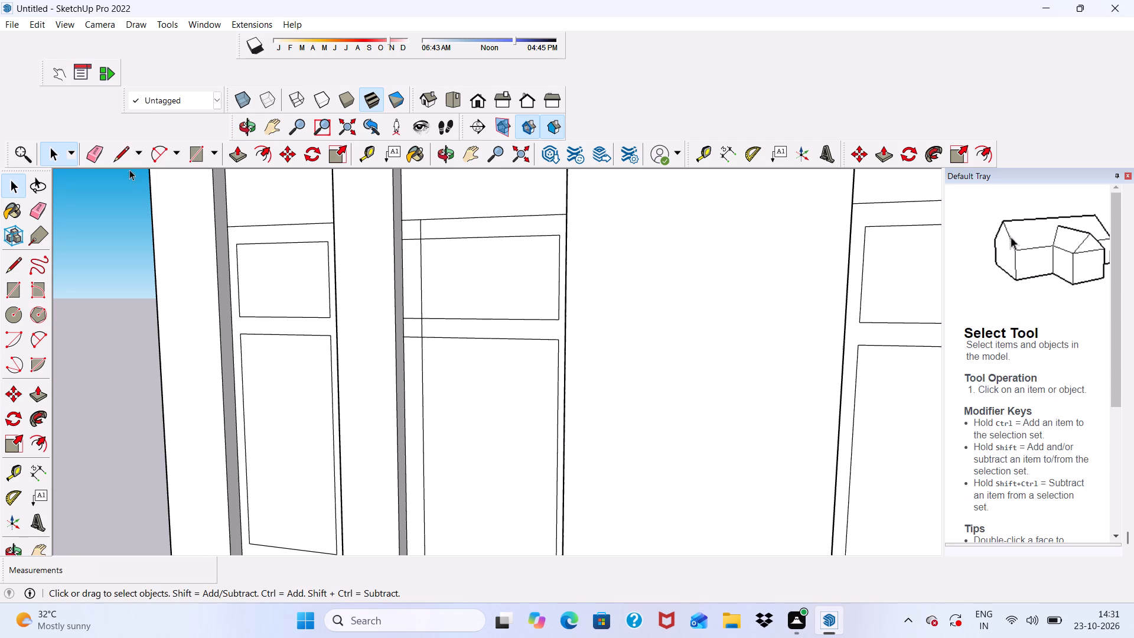
left_click(86, 154)
scroll(375, 248, "up", 3)
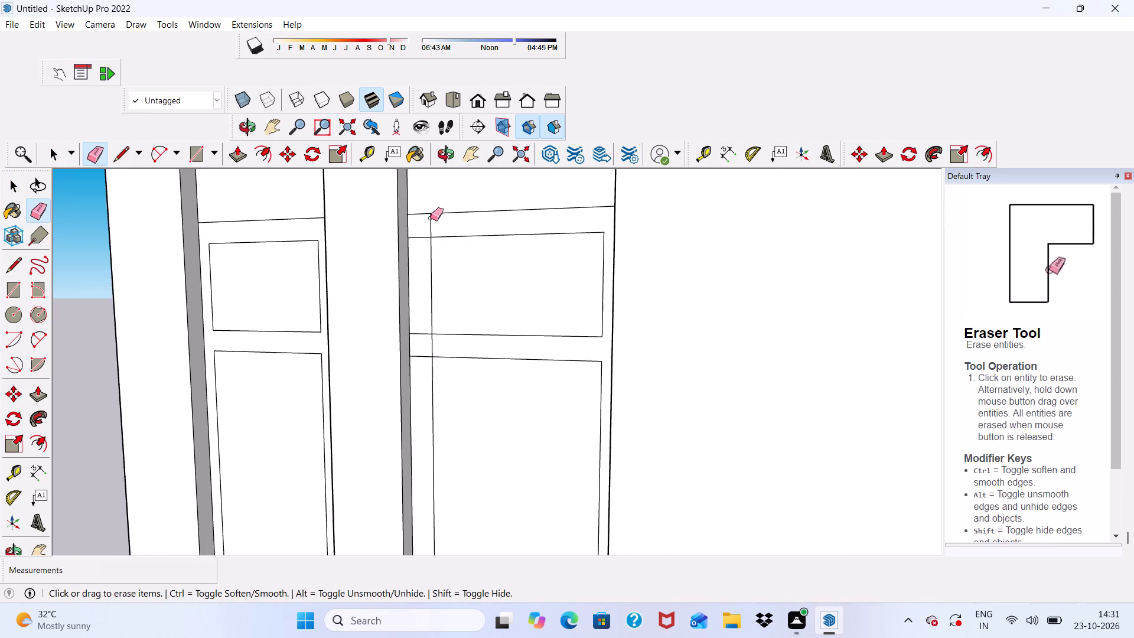
scroll(435, 217, "up", 4)
left_click_drag(436, 217, 434, 233)
left_click_drag(429, 237, 421, 255)
scroll(415, 225, "down", 3)
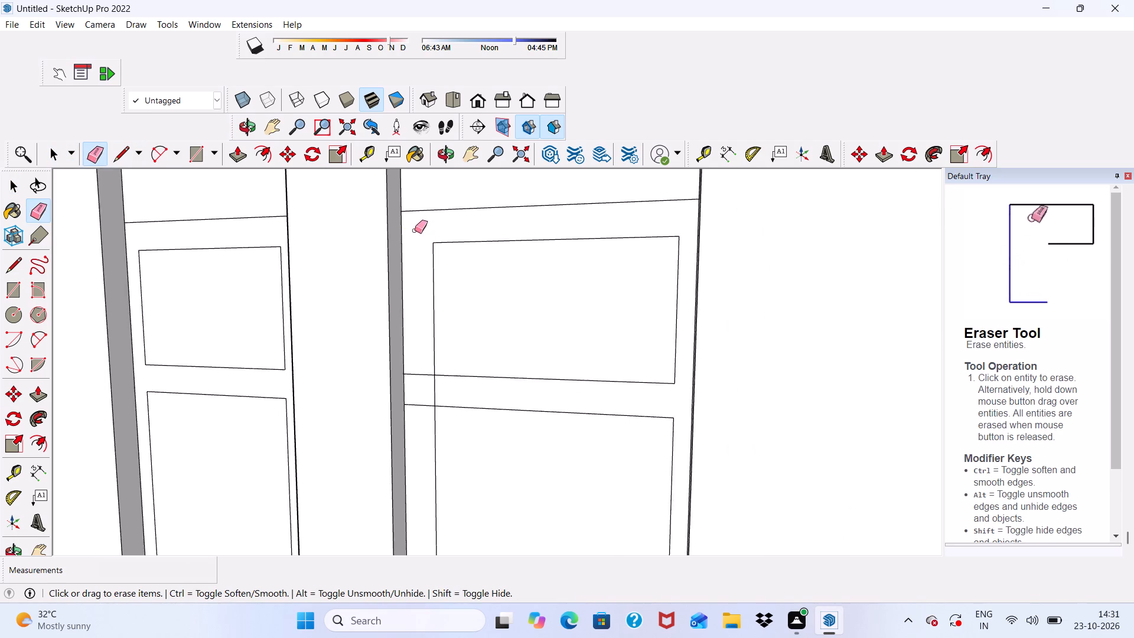
scroll(415, 230, "down", 3)
scroll(427, 360, "up", 5)
scroll(413, 305, "up", 1)
left_click_drag(415, 307, 419, 355)
scroll(408, 289, "down", 5)
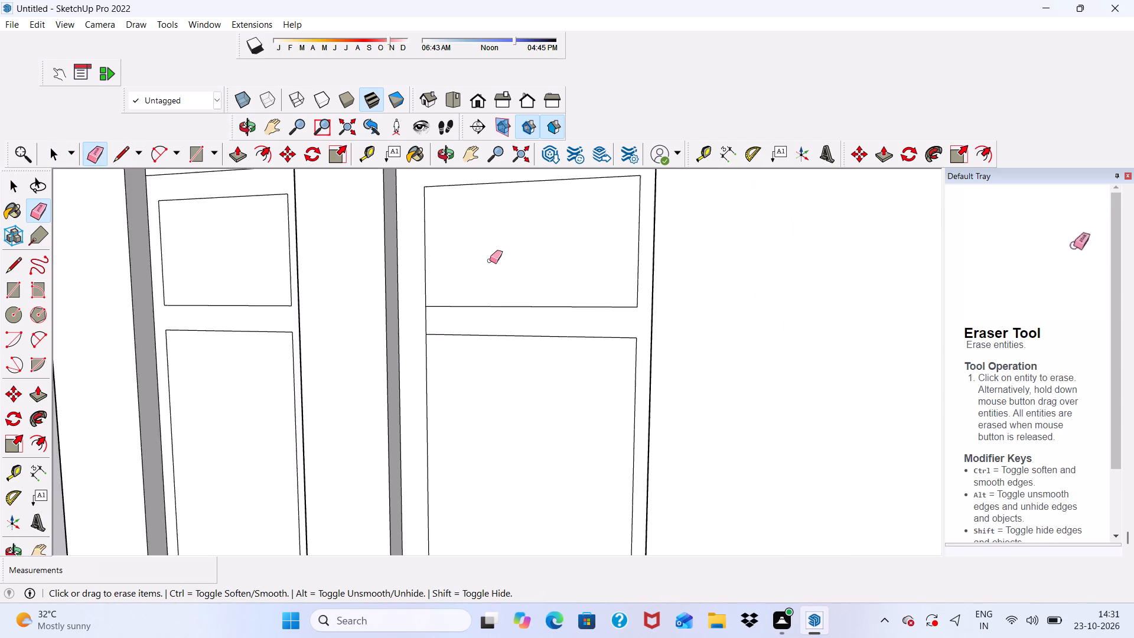
scroll(490, 261, "down", 6)
scroll(461, 315, "up", 8)
left_click_drag(447, 283, 423, 282)
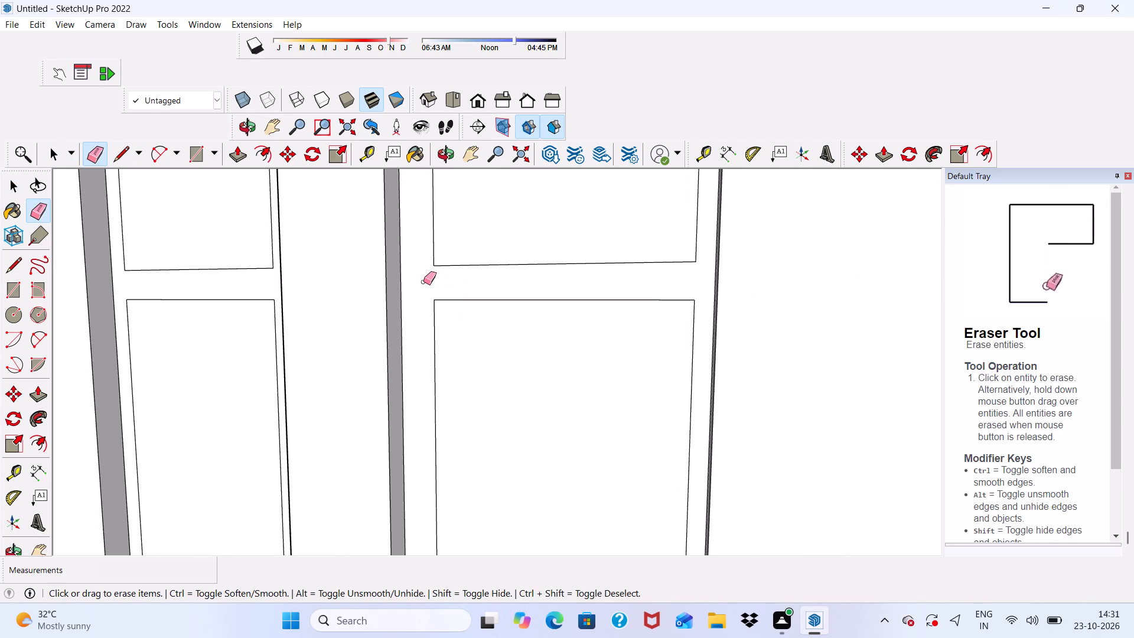
Between the second and third bands, erase the crossing edge segments where the new strip meets the lower rail and the bottom frame.
scroll(425, 289, "down", 5)
scroll(474, 320, "down", 12)
scroll(469, 406, "up", 11)
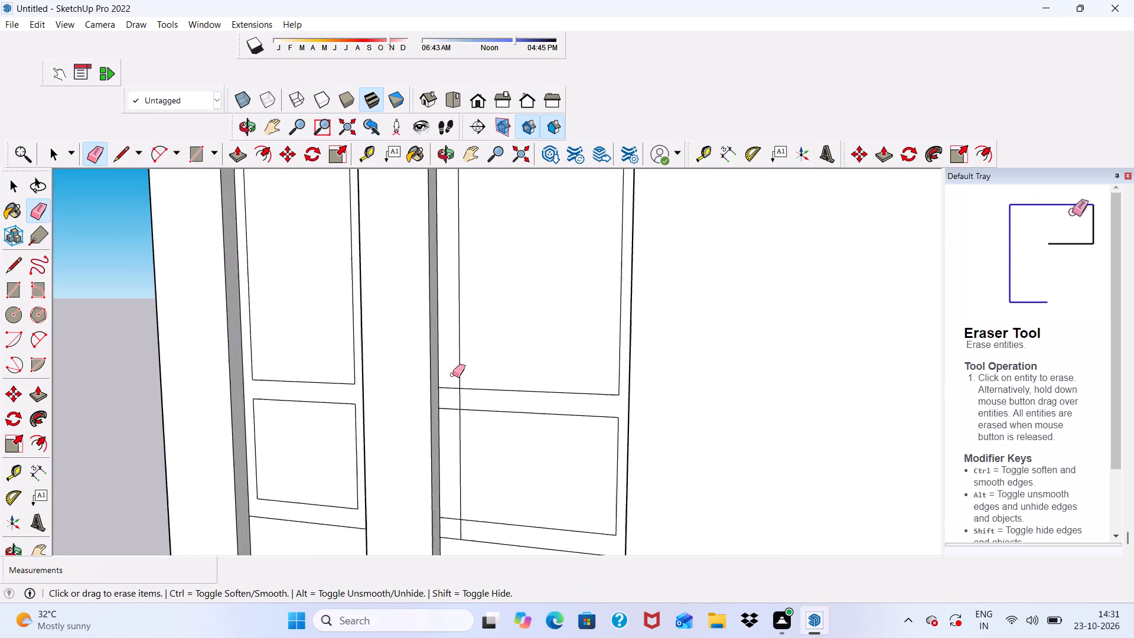
scroll(452, 375, "down", 1)
scroll(449, 385, "up", 4)
left_click_drag(449, 386, 448, 415)
left_click_drag(459, 401, 466, 399)
scroll(465, 338, "down", 7)
scroll(467, 456, "up", 7)
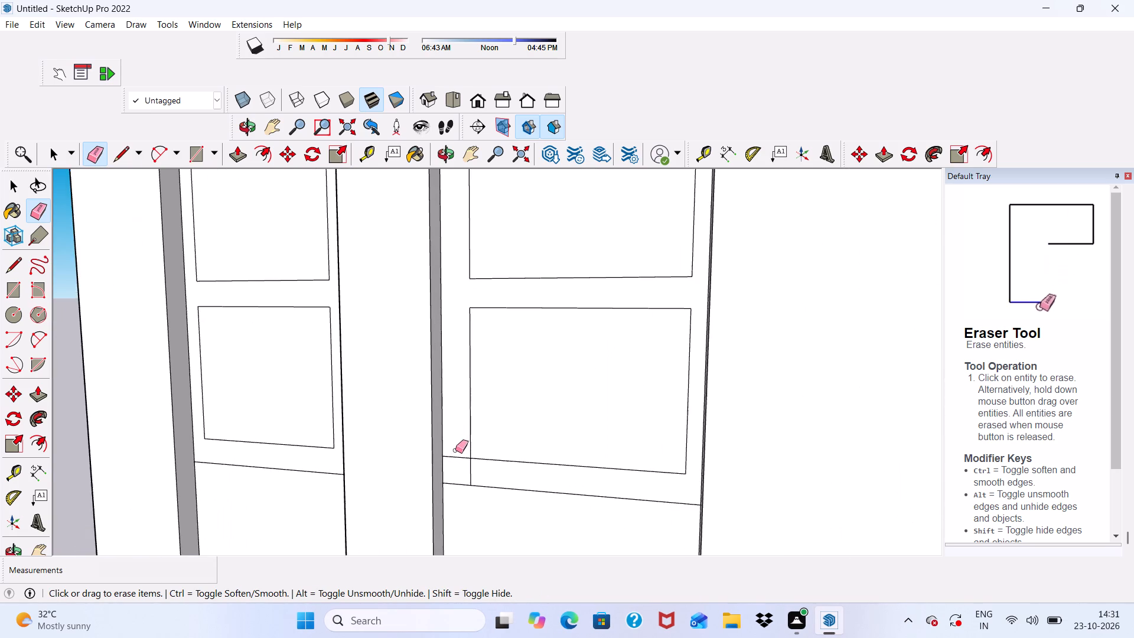
left_click_drag(456, 450, 460, 470)
left_click(474, 474)
scroll(423, 317, "down", 6)
middle_click_drag(480, 402, 698, 432)
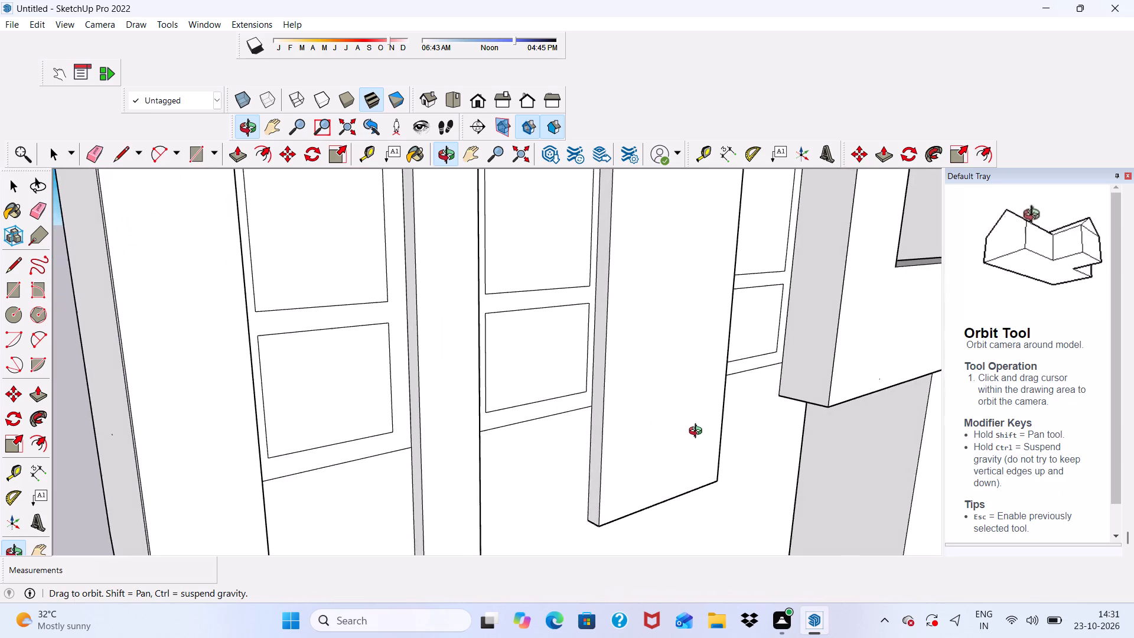
middle_click_drag(698, 432, 569, 458)
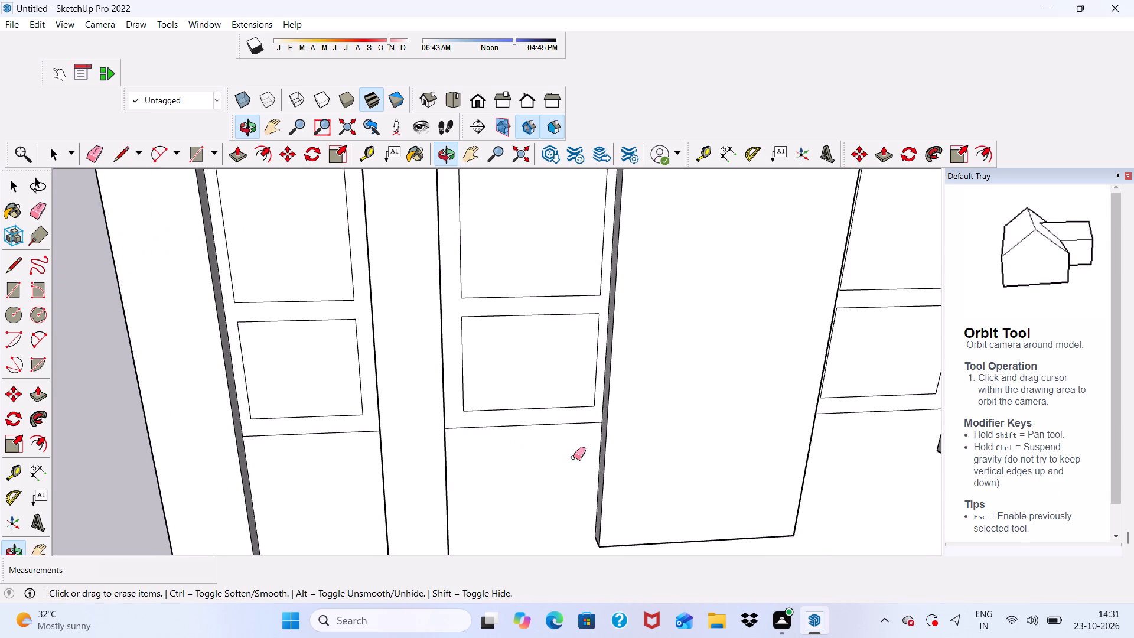
Push/Pull the front face of the first vertical band, at the house's corner, outward by 3".
scroll(496, 384, "down", 10)
key("space")
scroll(483, 410, "up", 2)
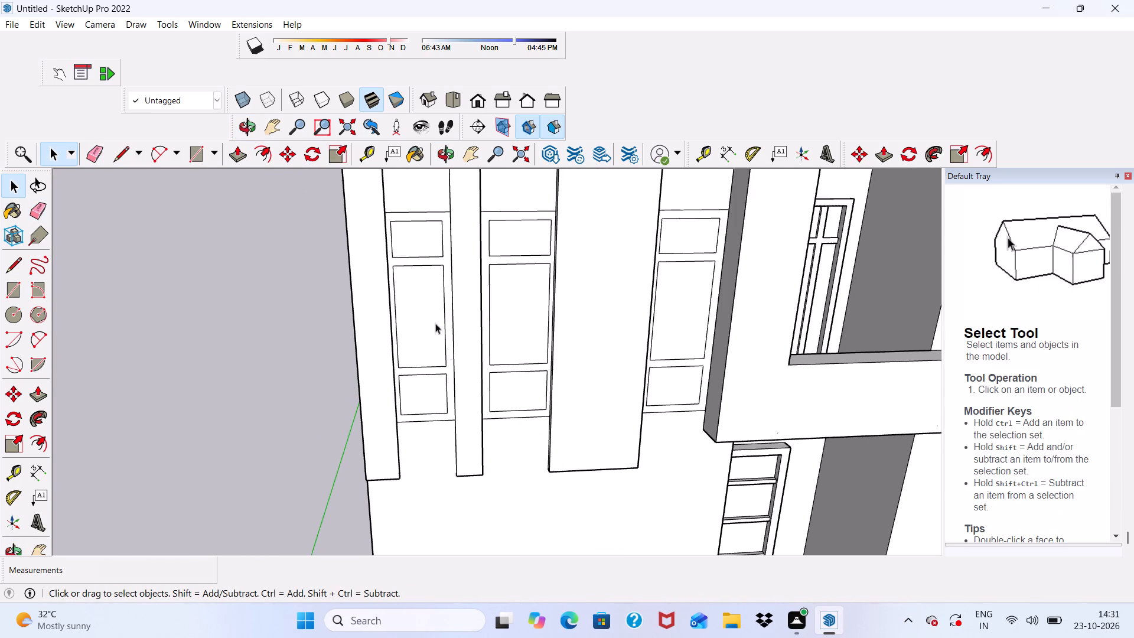
scroll(435, 323, "up", 13)
left_click(383, 193)
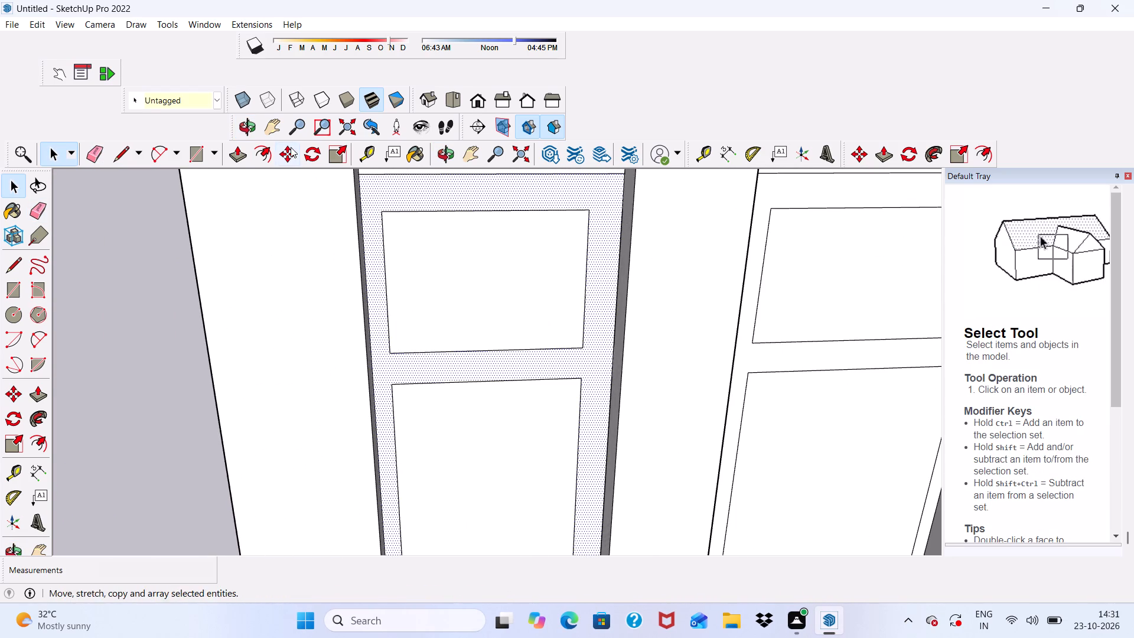
left_click(247, 248)
left_click(239, 146)
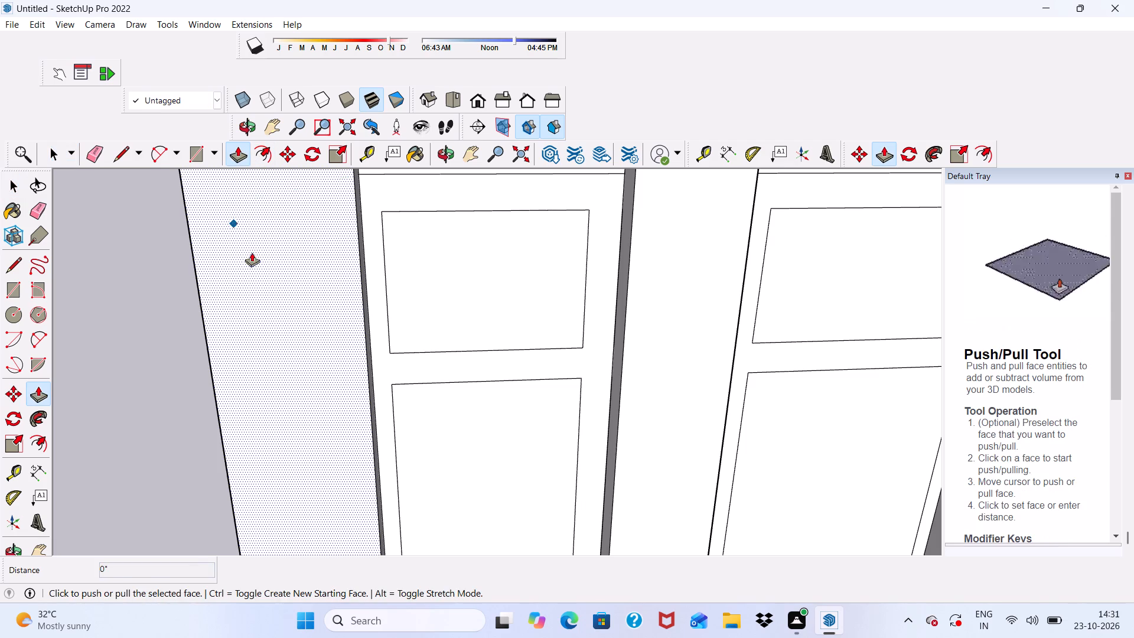
left_click(269, 271)
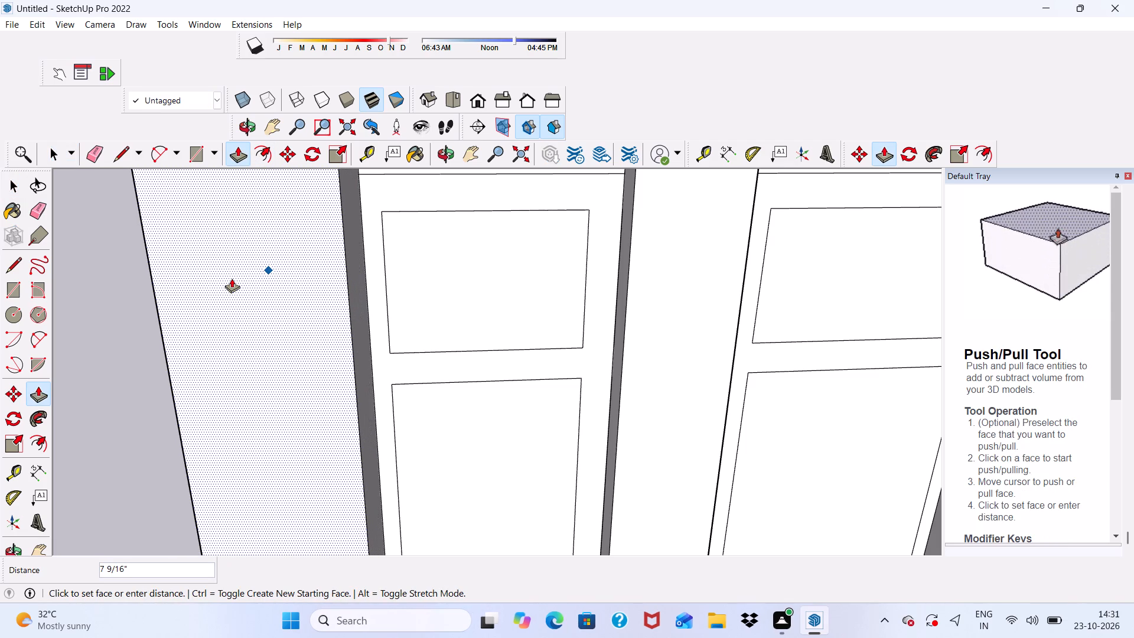
key("3")
key("shift+quotedbl")
key("Return")
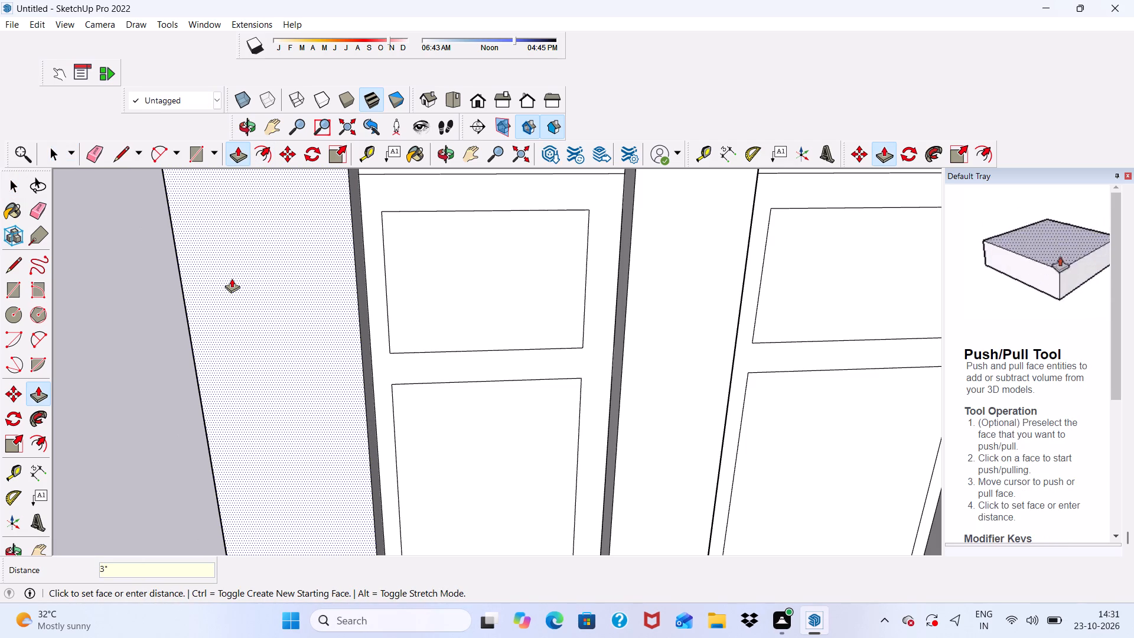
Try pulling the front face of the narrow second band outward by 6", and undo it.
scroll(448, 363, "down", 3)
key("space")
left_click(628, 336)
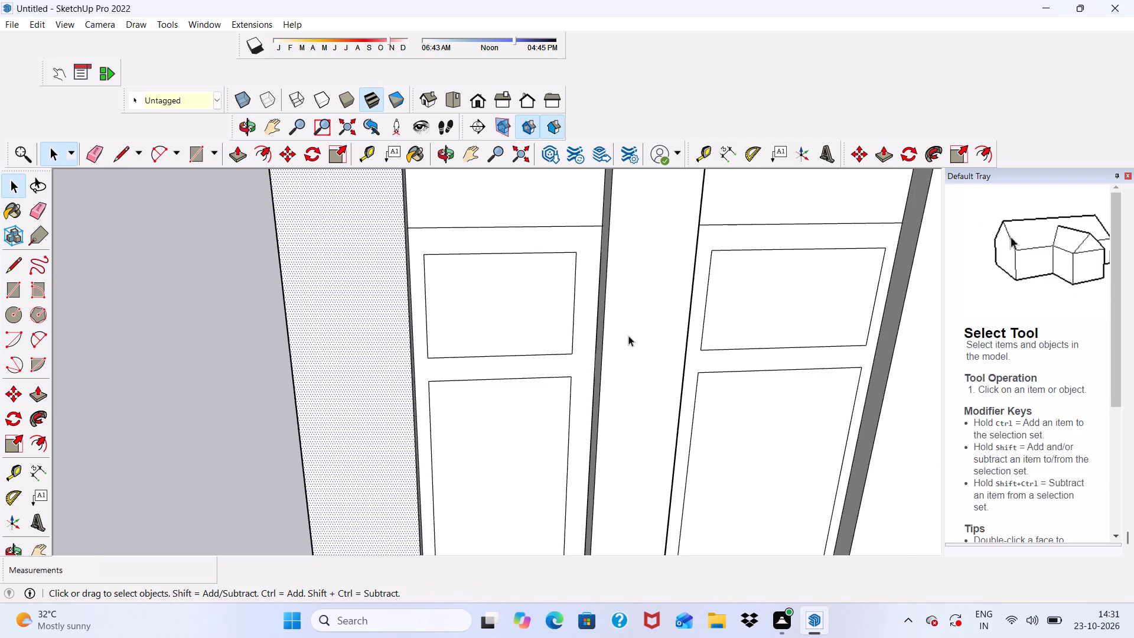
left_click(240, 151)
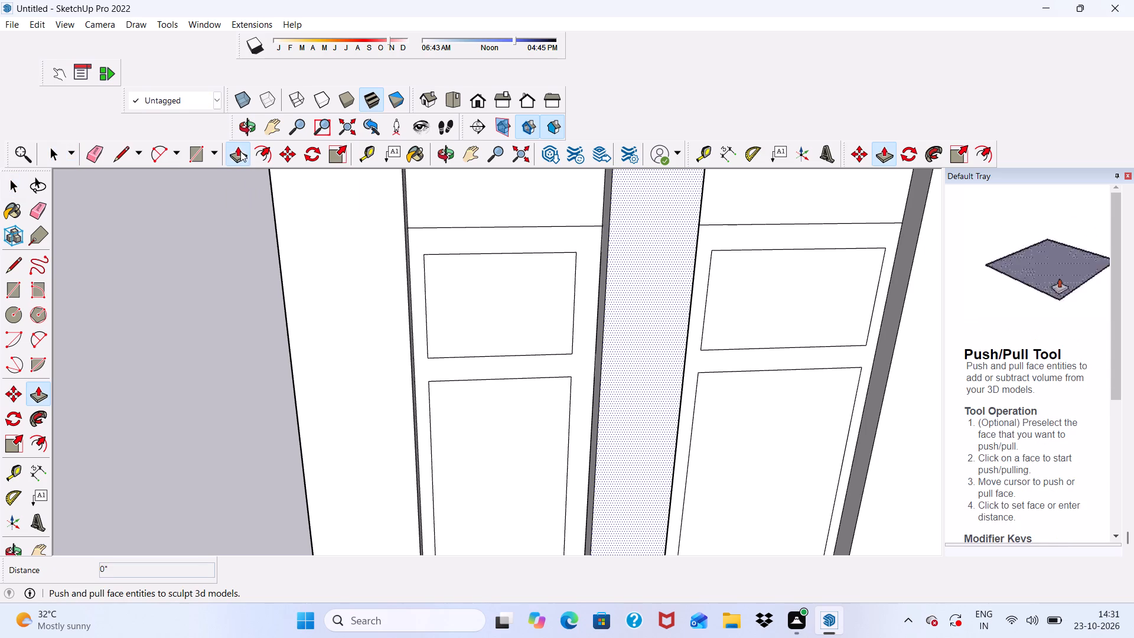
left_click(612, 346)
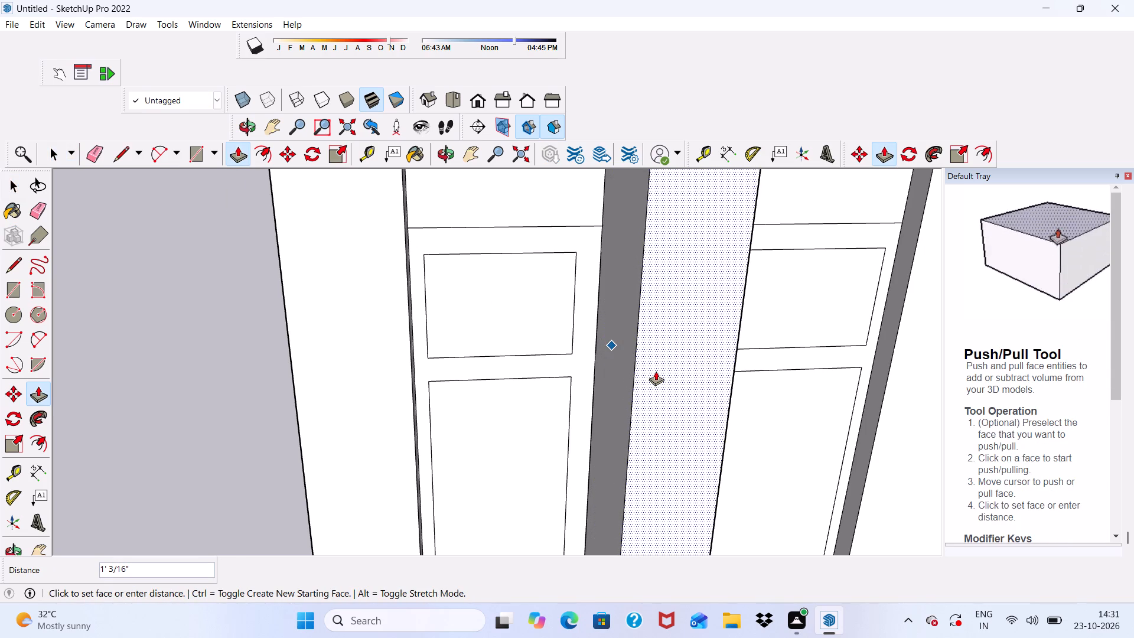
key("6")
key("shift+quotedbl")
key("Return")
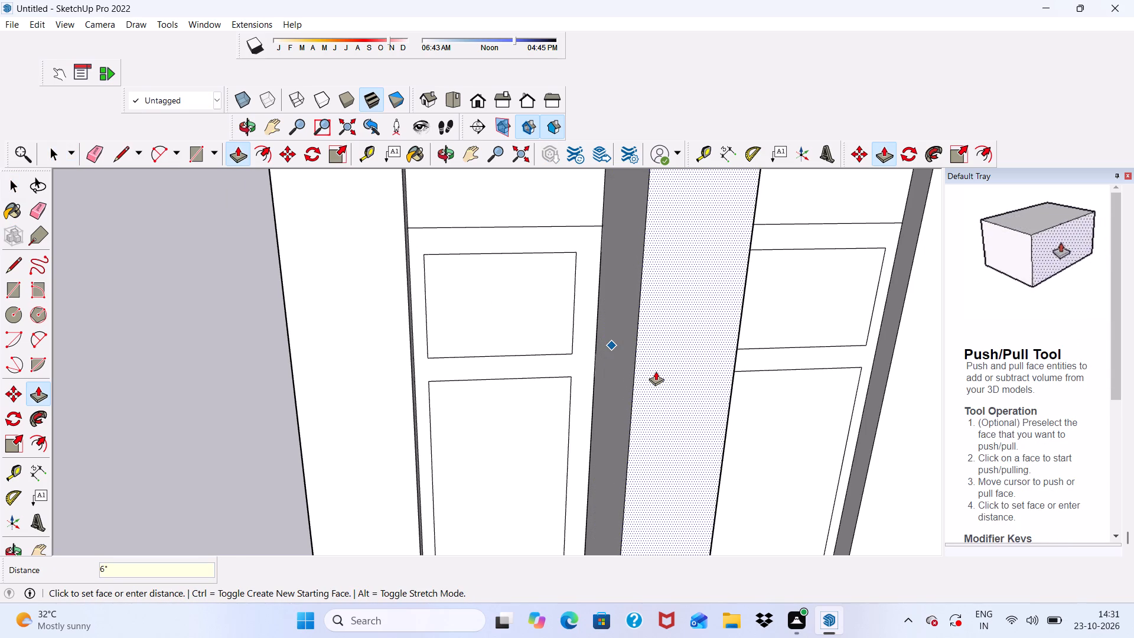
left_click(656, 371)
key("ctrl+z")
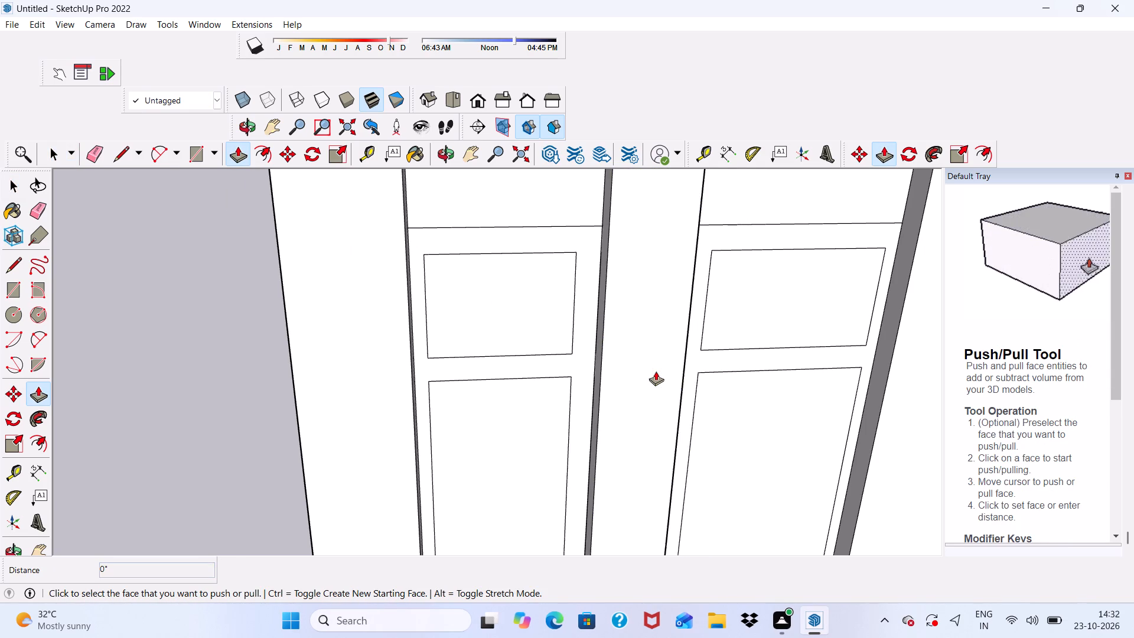
Push/Pull the front face of the narrow second band outward by 3".
scroll(656, 371, "up", 3)
scroll(634, 377, "down", 6)
middle_click_drag(478, 416, 439, 344)
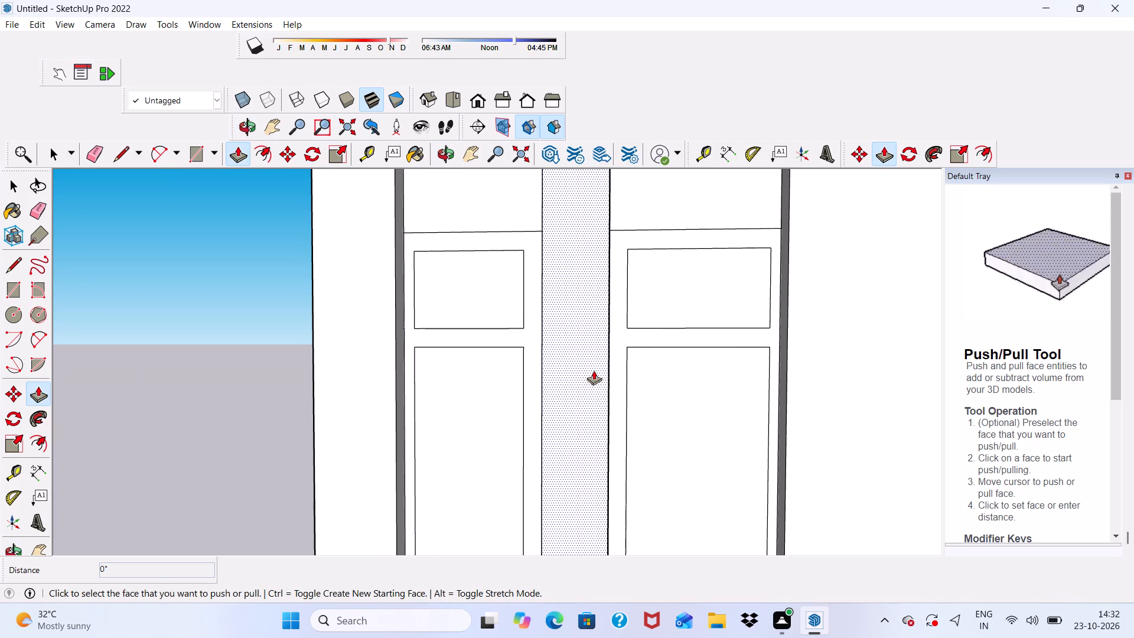
left_click(590, 369)
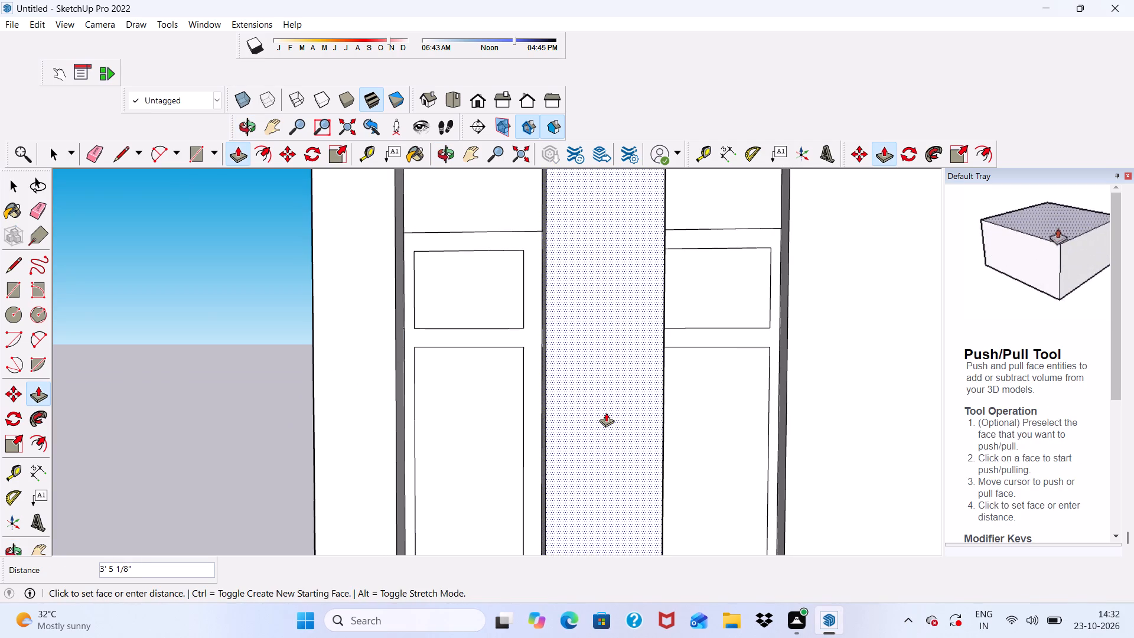
key("3")
key("shift+quotedbl")
key("Return")
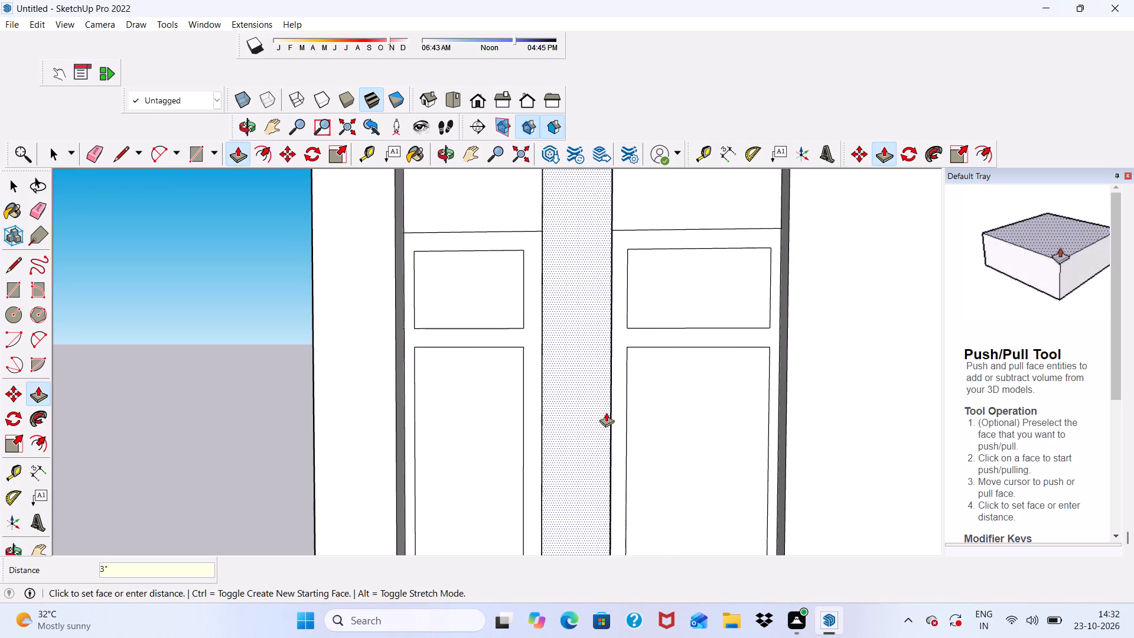
Push/Pull the front face of the wide third band outward by 3".
scroll(570, 324, "down", 11)
left_click(683, 395)
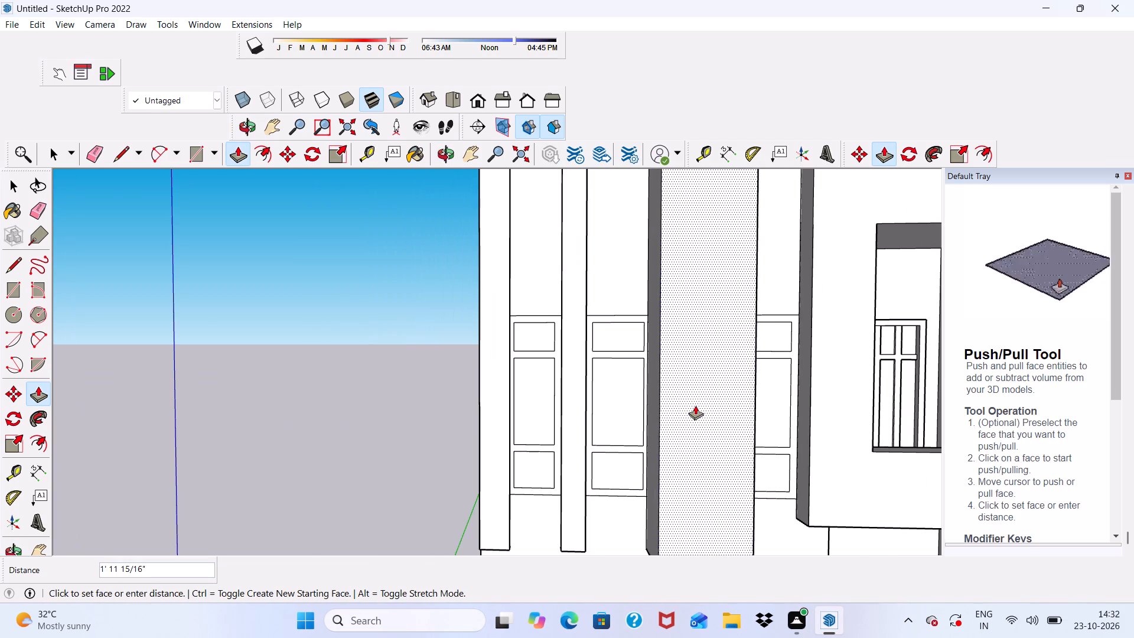
key("3")
key("shift+quotedbl")
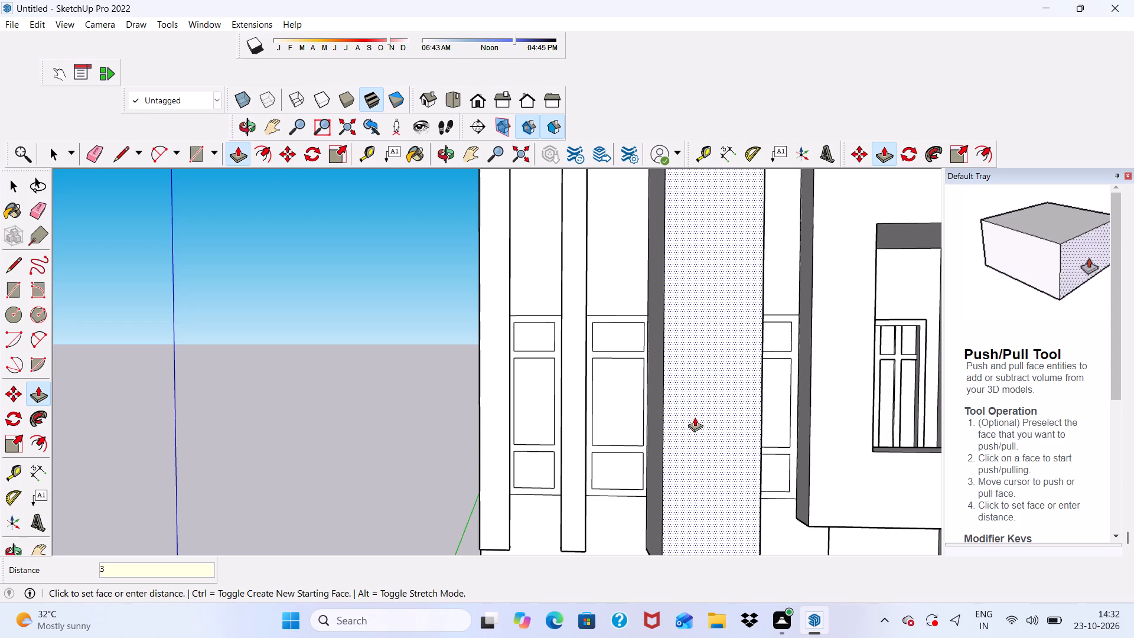
key("Return")
scroll(662, 441, "down", 6)
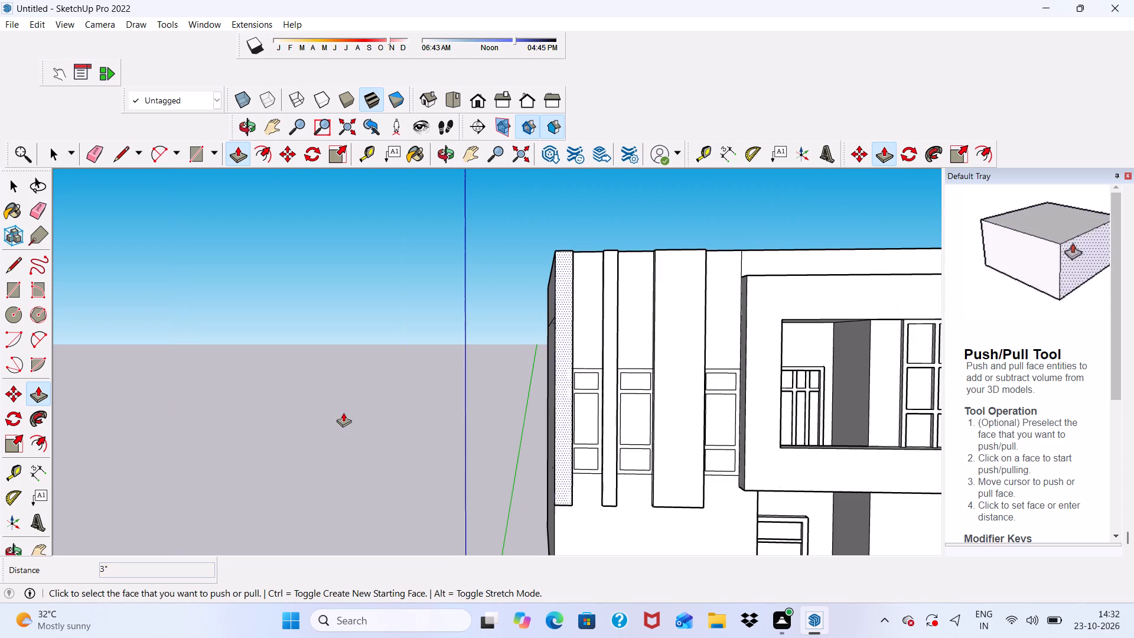
left_click(480, 390)
Examine from above how the raised bands project from the upper wall at the parapet.
scroll(579, 351, "down", 2)
middle_click_drag(610, 365, 561, 482)
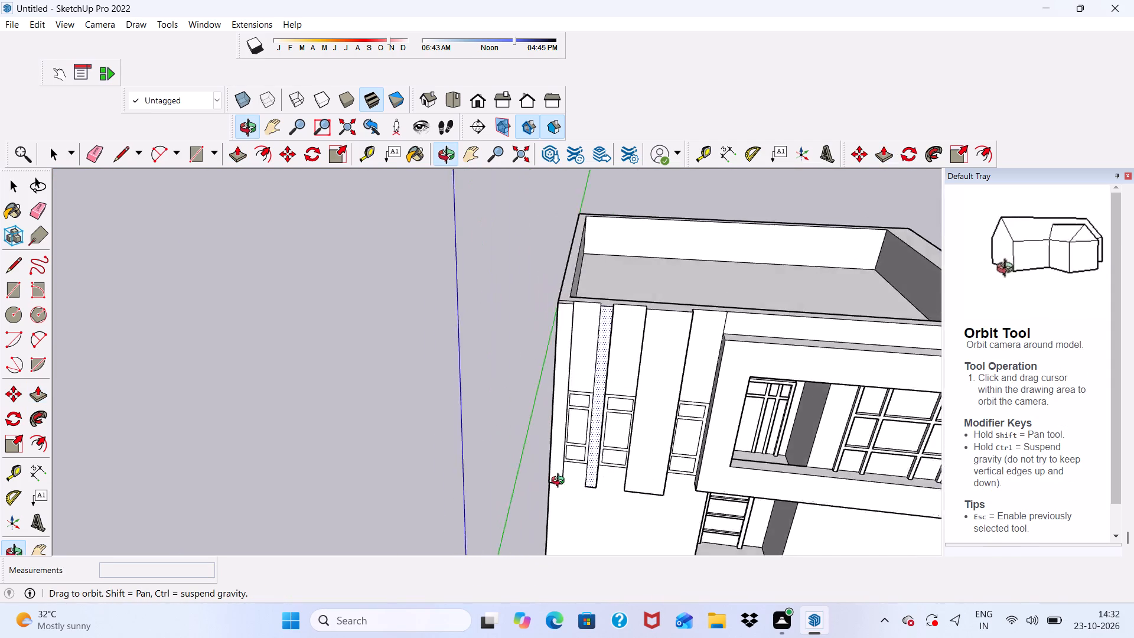
middle_click_drag(561, 482, 553, 481)
scroll(623, 350, "up", 5)
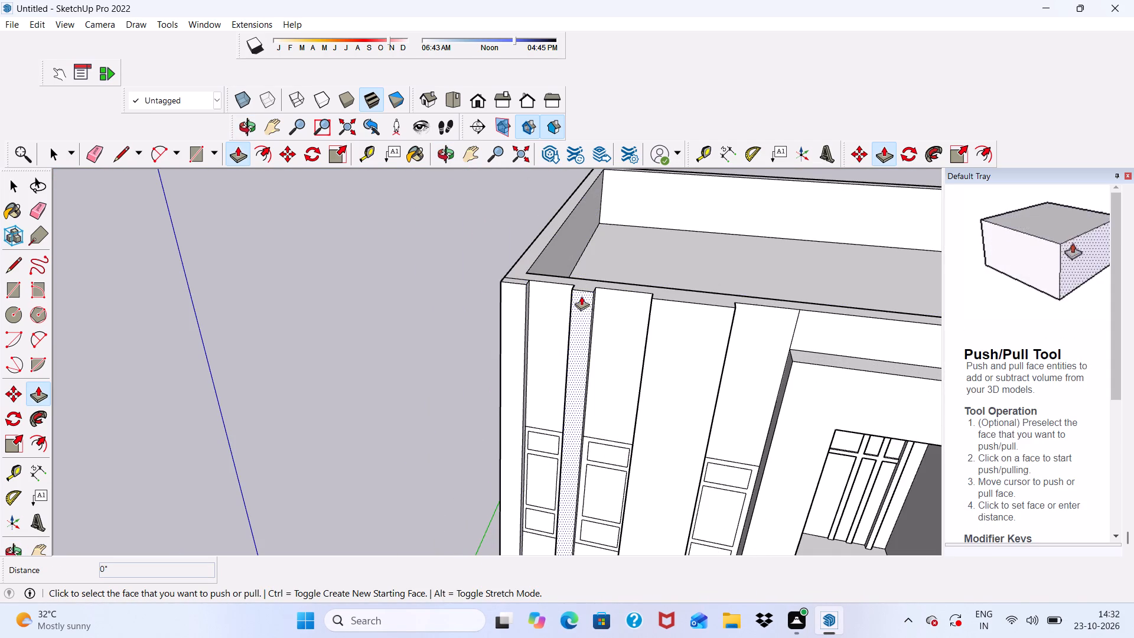
scroll(594, 288, "up", 8)
key("space")
scroll(411, 302, "down", 5)
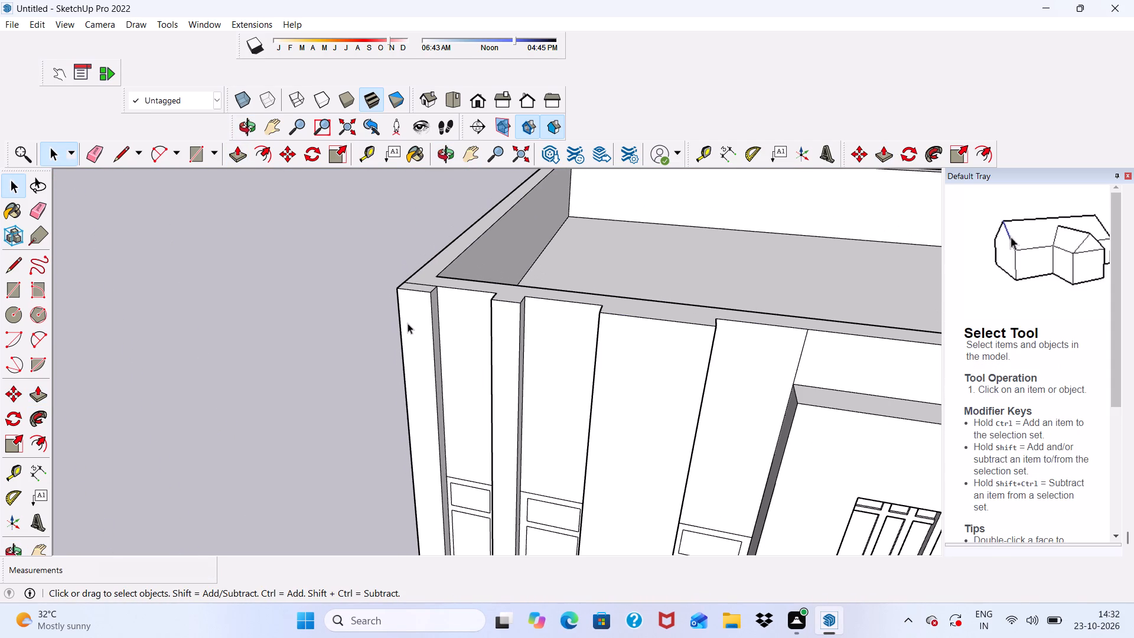
scroll(408, 323, "down", 5)
Push/Pull the window frame between the first and second bands outward by 2", leaving its panes recessed.
middle_click_drag(471, 377, 513, 235)
scroll(483, 412, "up", 14)
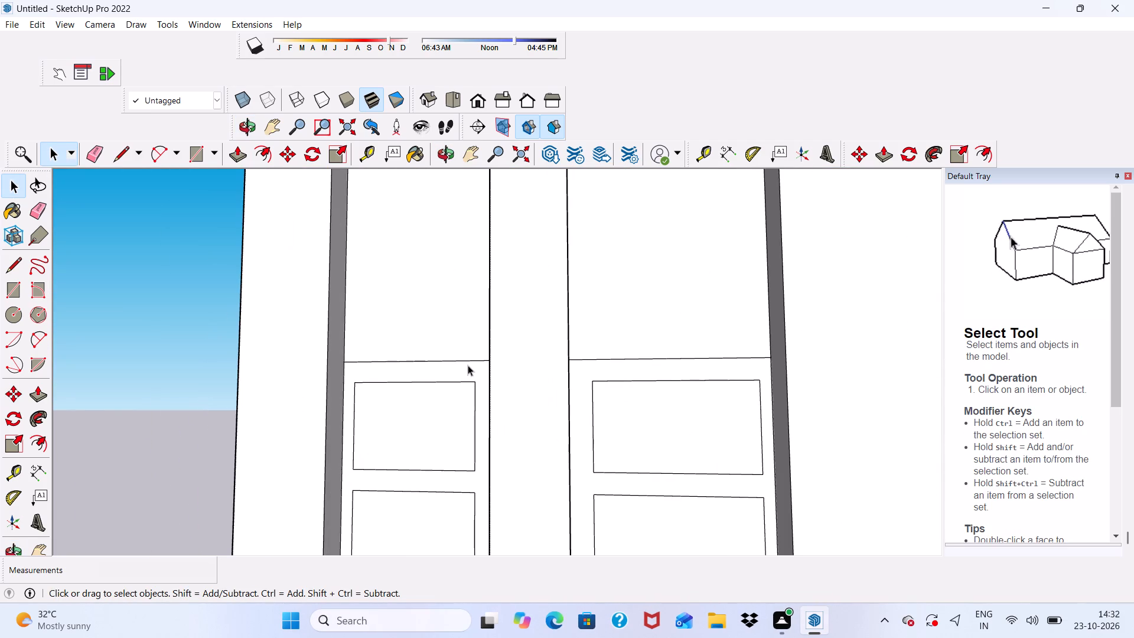
left_click(468, 369)
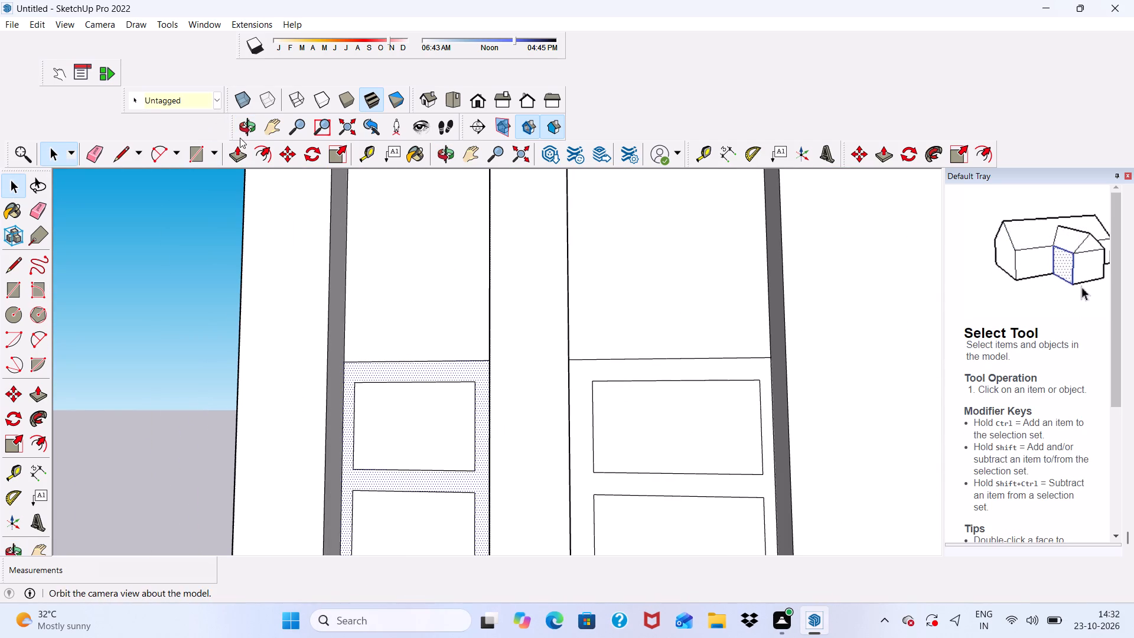
left_click(230, 144)
scroll(363, 378, "up", 5)
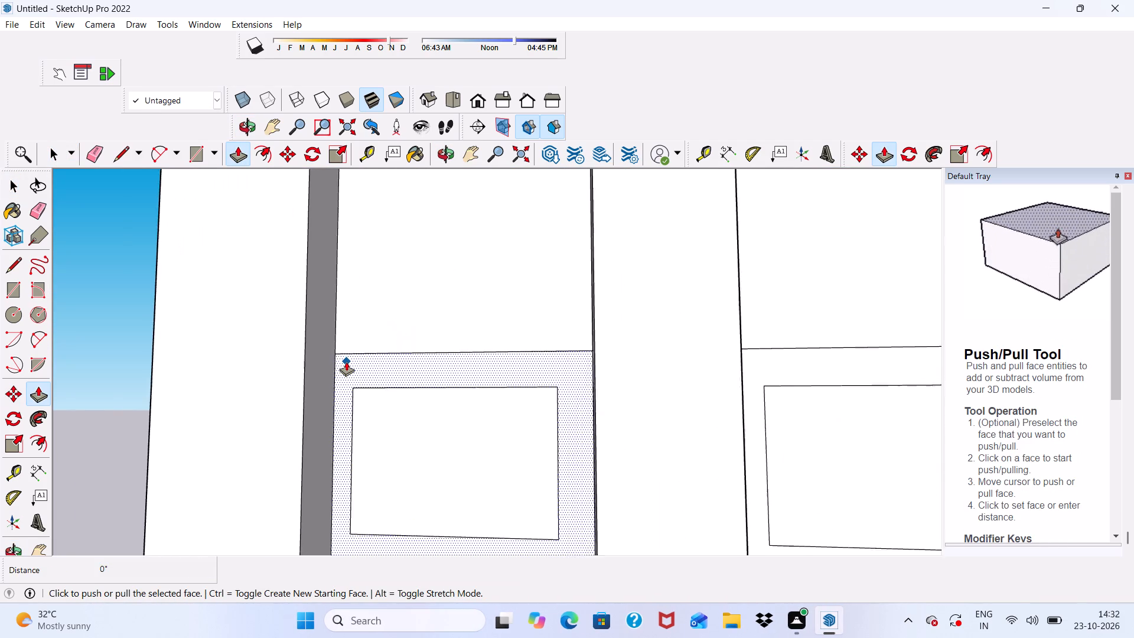
scroll(346, 362, "up", 2)
left_click(346, 362)
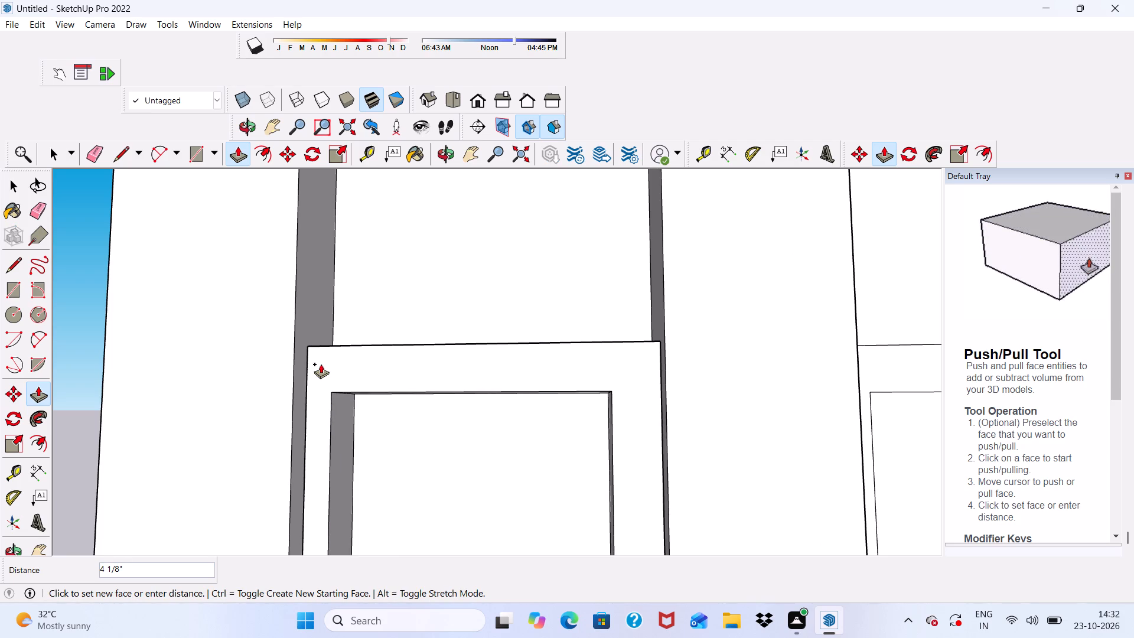
key("2")
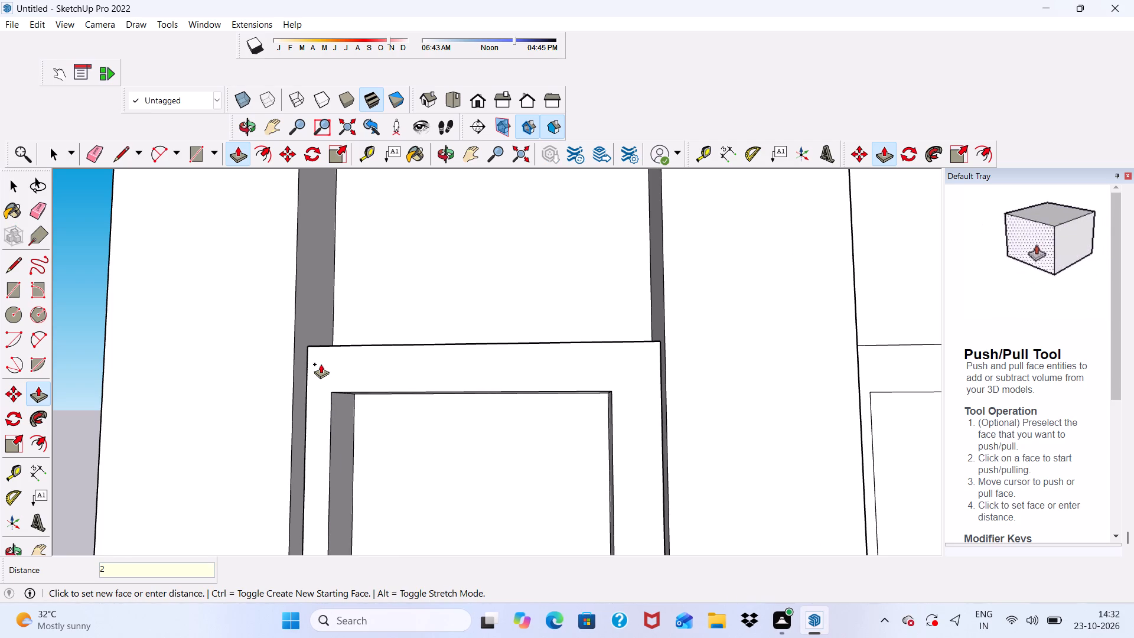
key("shift+quotedbl")
key("Return")
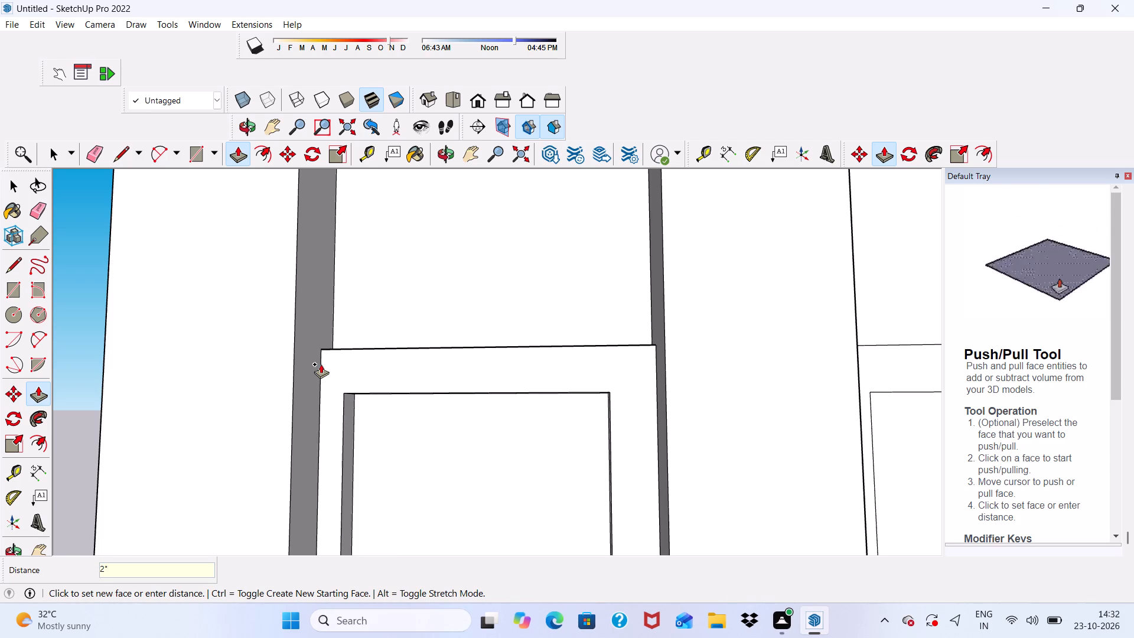
Push/Pull the window frame between the second and third bands outward by 2".
scroll(270, 317, "down", 13)
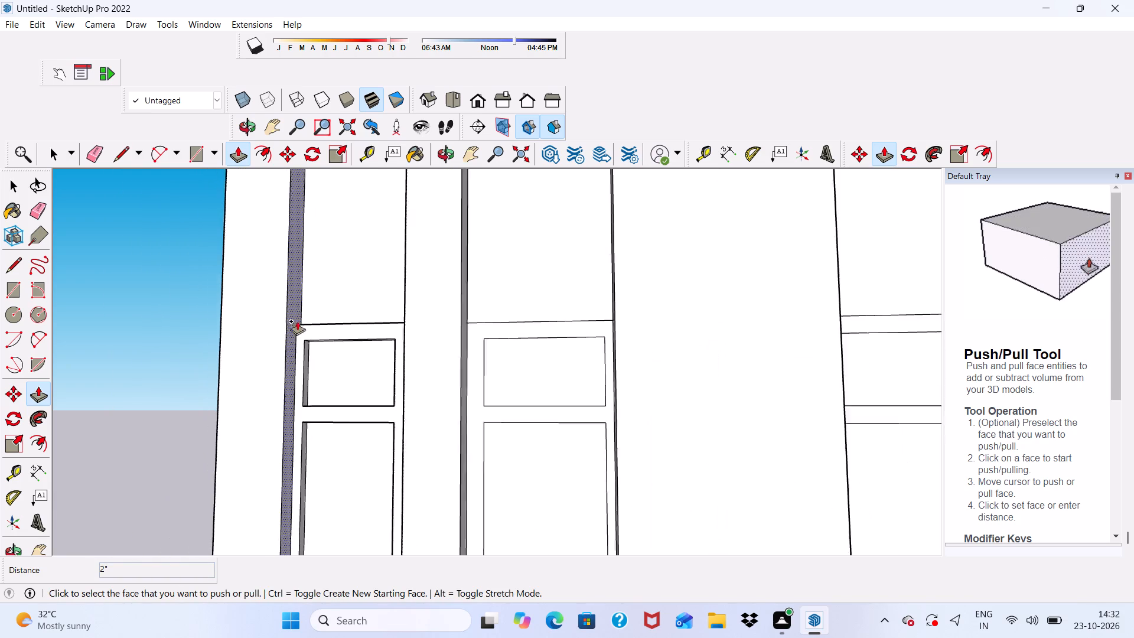
scroll(464, 330, "up", 7)
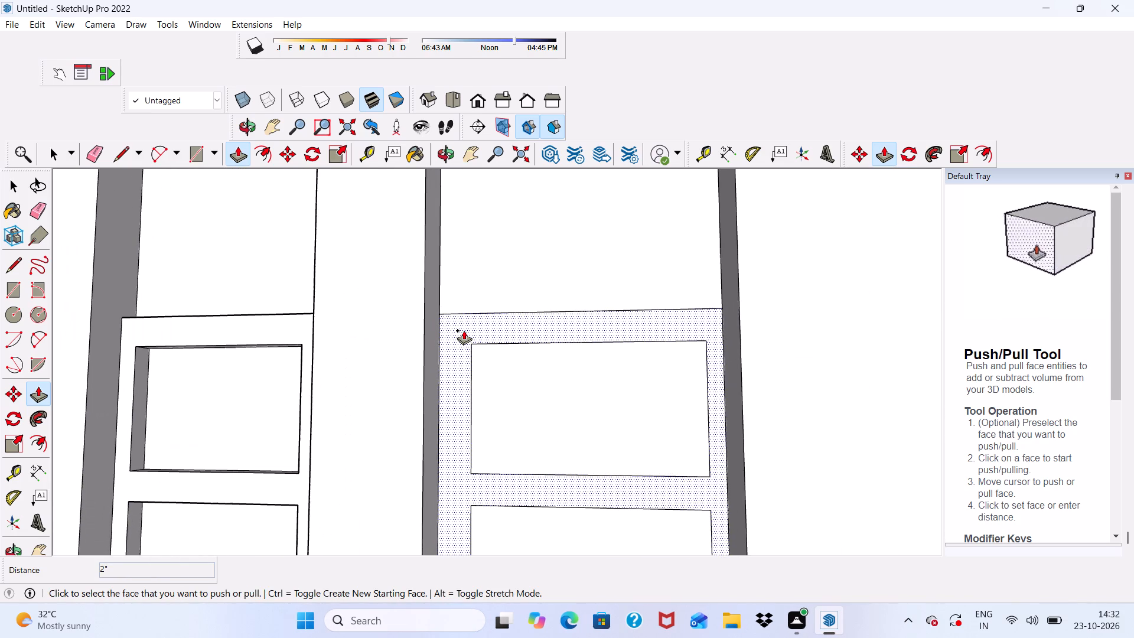
left_click(463, 330)
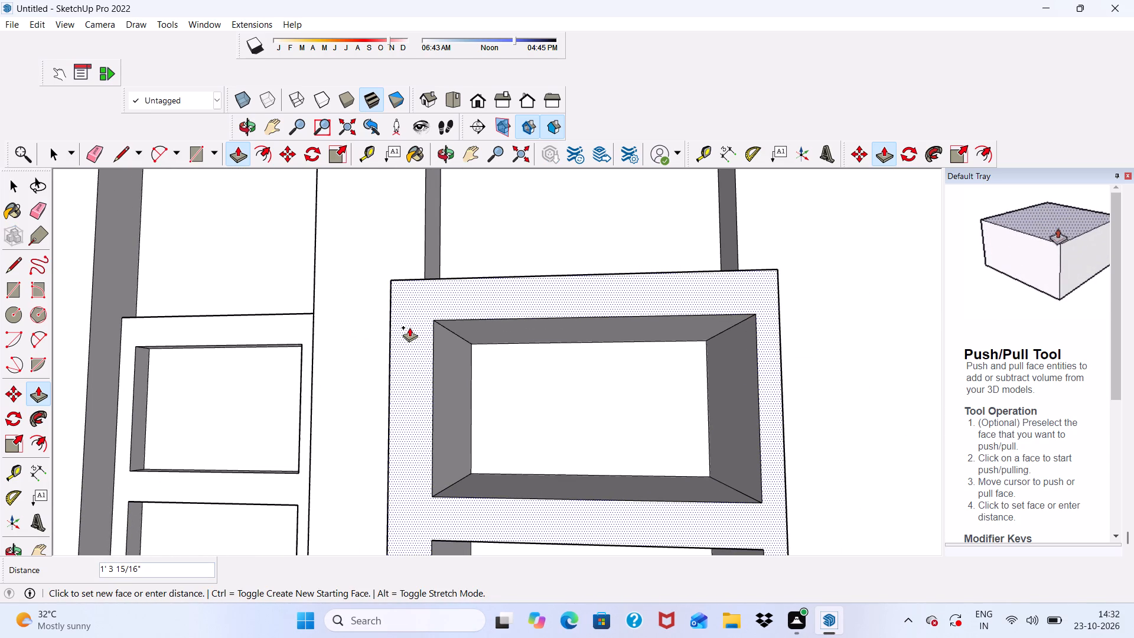
key("2")
key("shift+quotedbl")
key("Return")
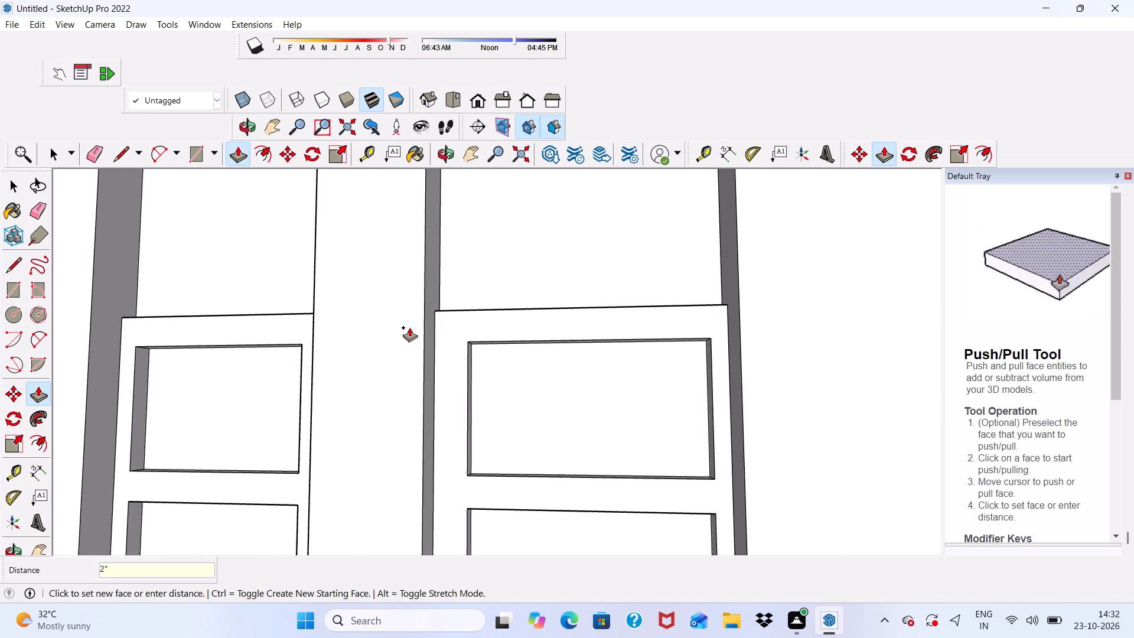
Push/Pull the window frame between the third band and the projecting balcony surround outward by 2".
scroll(397, 255, "down", 7)
scroll(335, 314, "down", 10)
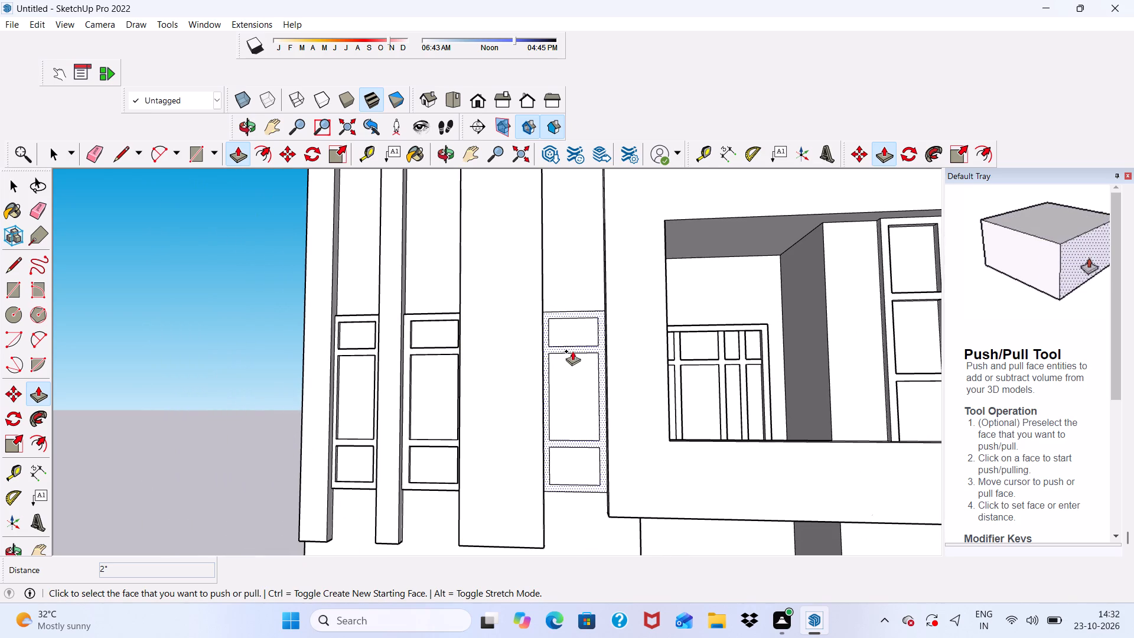
scroll(573, 325, "up", 8)
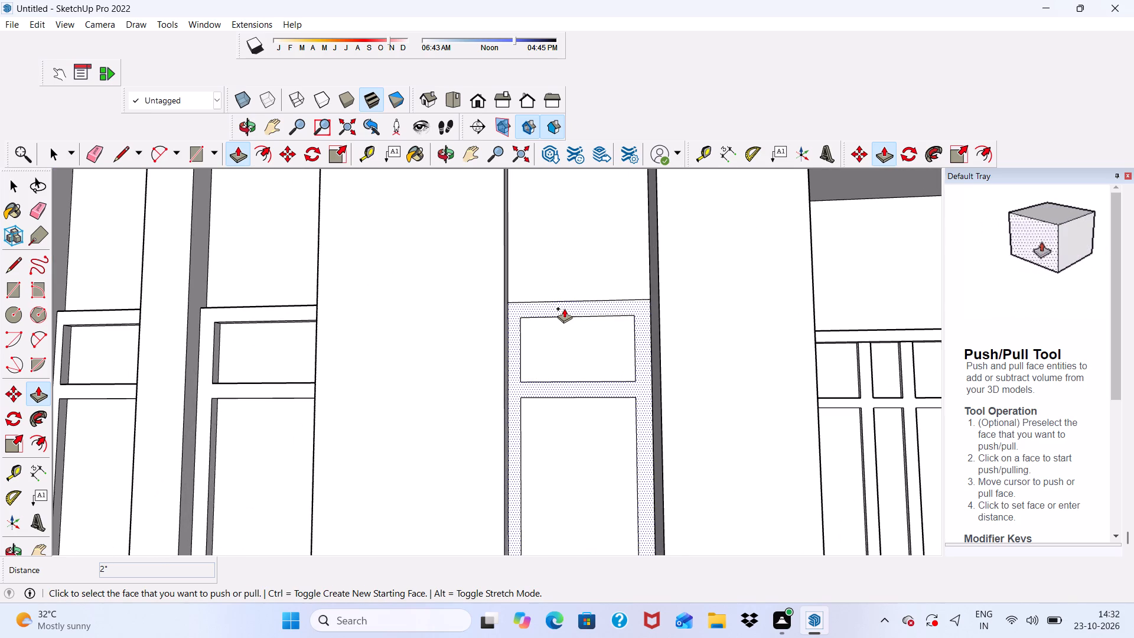
left_click(564, 308)
key("2")
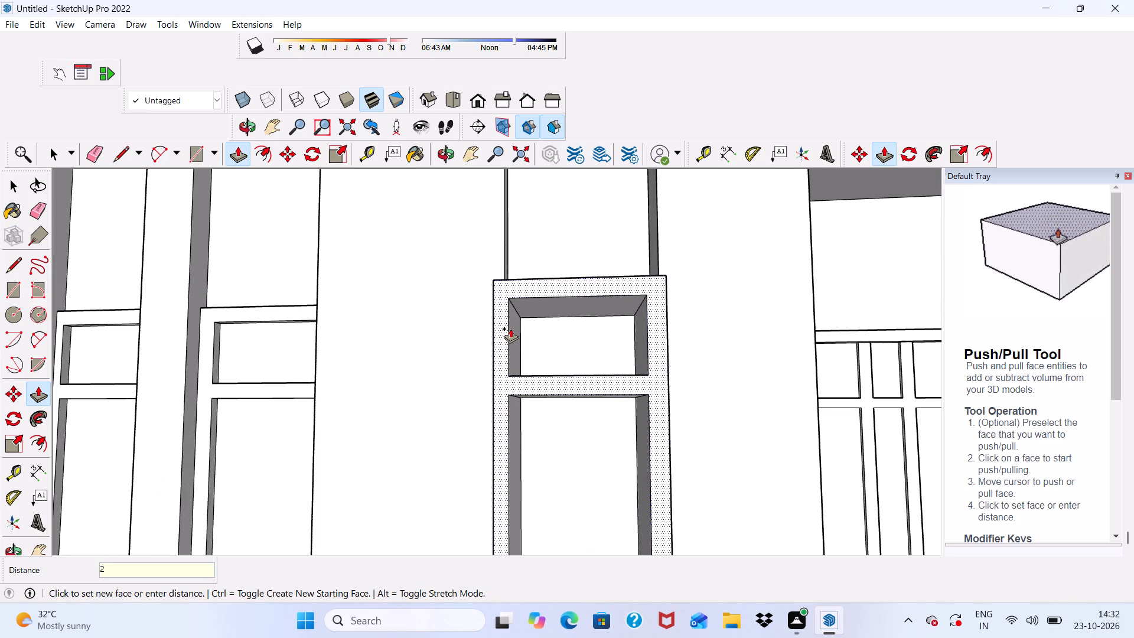
key("shift+quotedbl")
key("Return")
key("space")
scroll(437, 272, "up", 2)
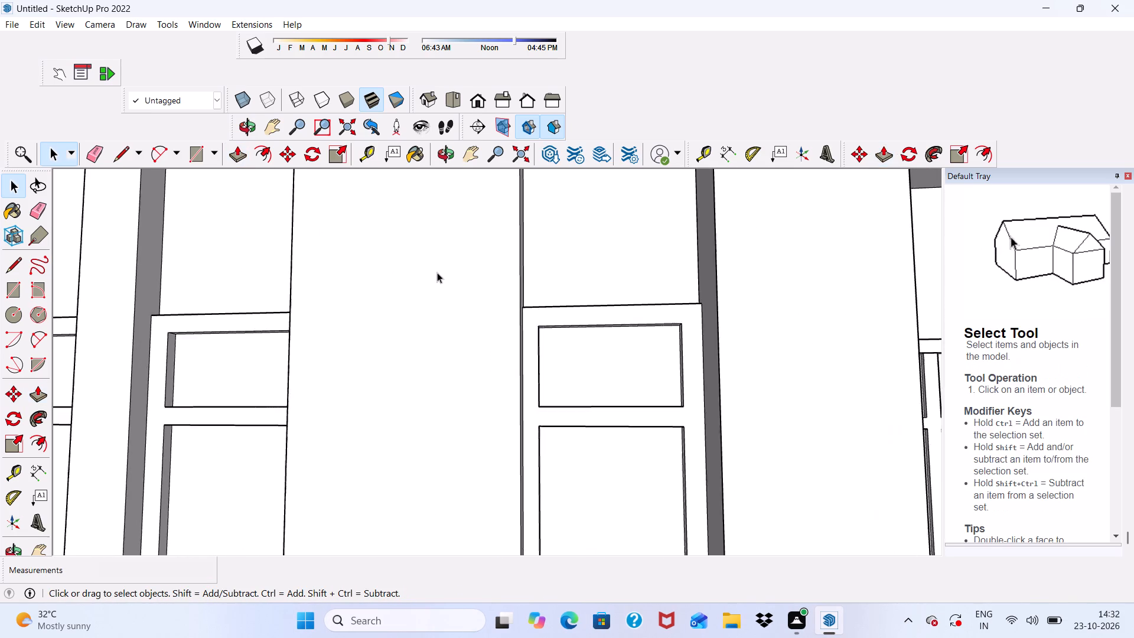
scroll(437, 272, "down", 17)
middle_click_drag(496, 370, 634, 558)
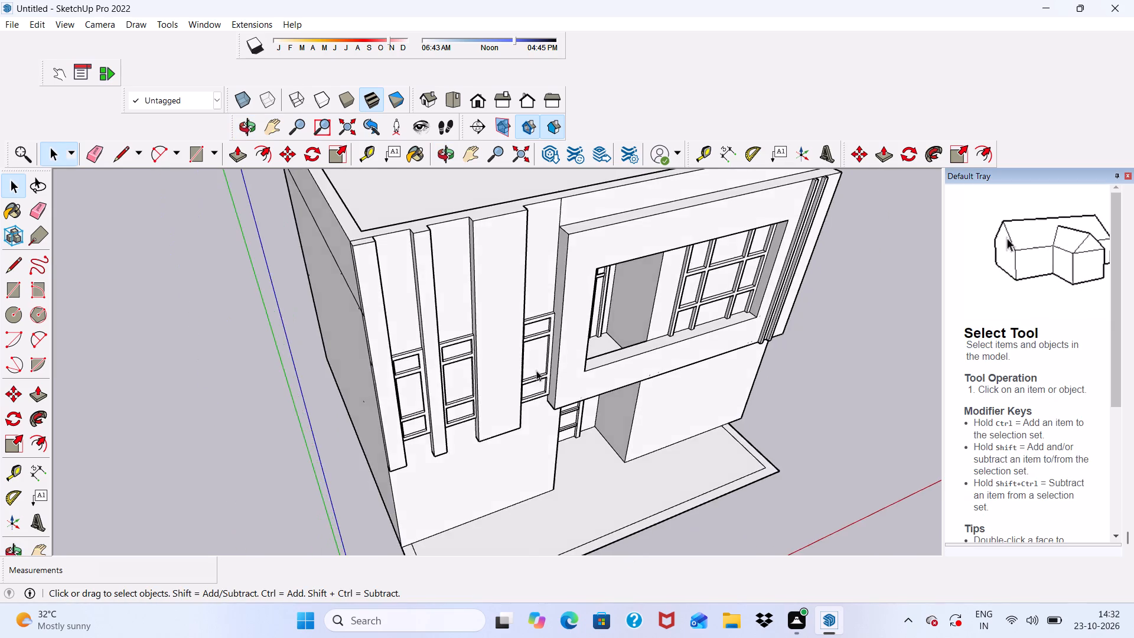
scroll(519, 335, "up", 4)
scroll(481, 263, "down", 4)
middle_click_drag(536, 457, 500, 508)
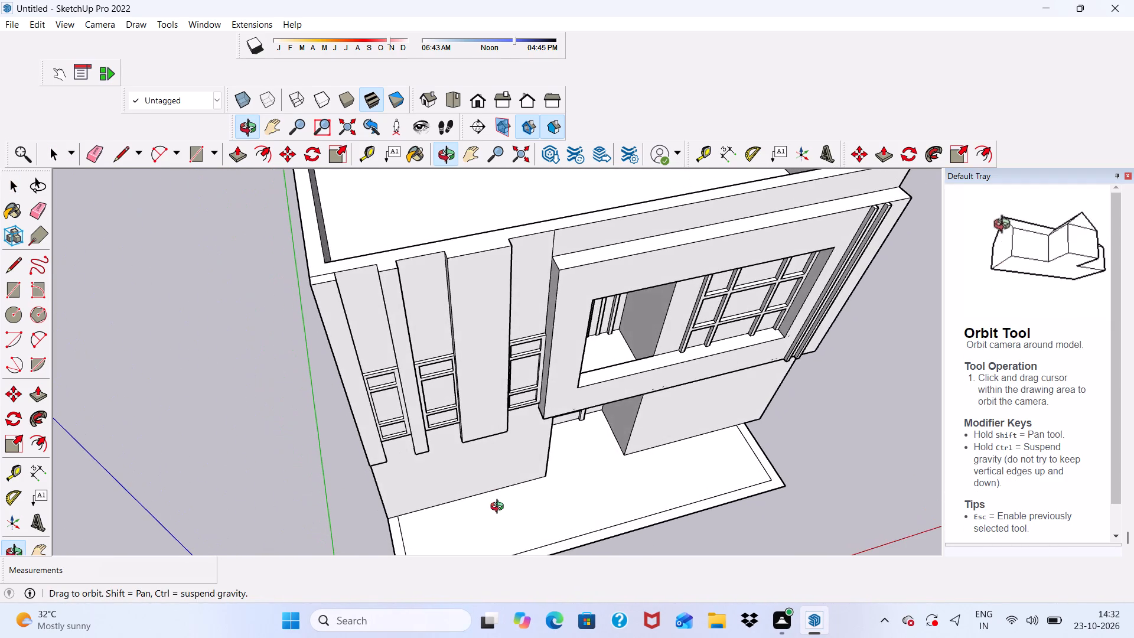
Draw a full-height vertical strip about 3 5/8" wide on the front face of the third, widest band.
middle_click_drag(500, 508, 460, 339)
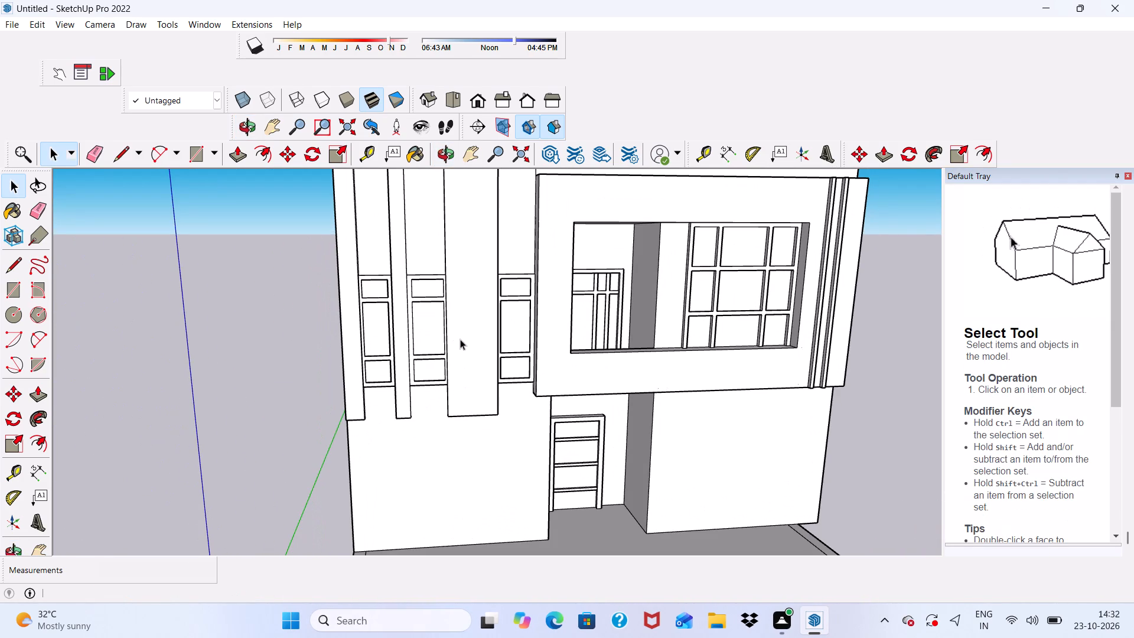
scroll(460, 337, "down", 4)
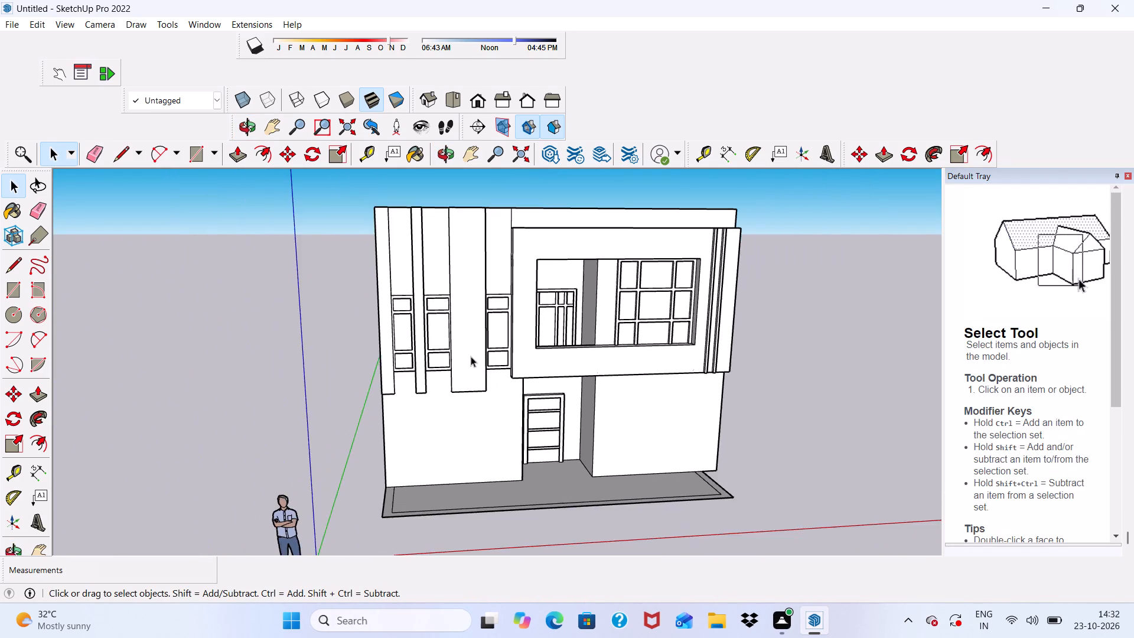
scroll(471, 356, "down", 4)
scroll(476, 260, "up", 2)
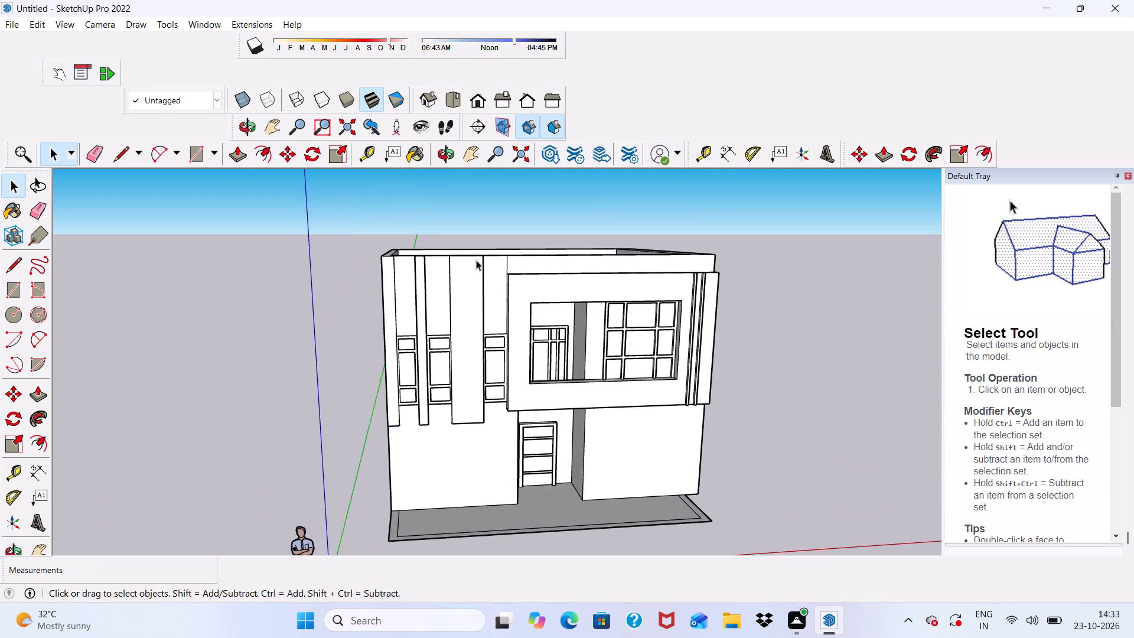
scroll(476, 260, "up", 3)
middle_click_drag(501, 294, 505, 242)
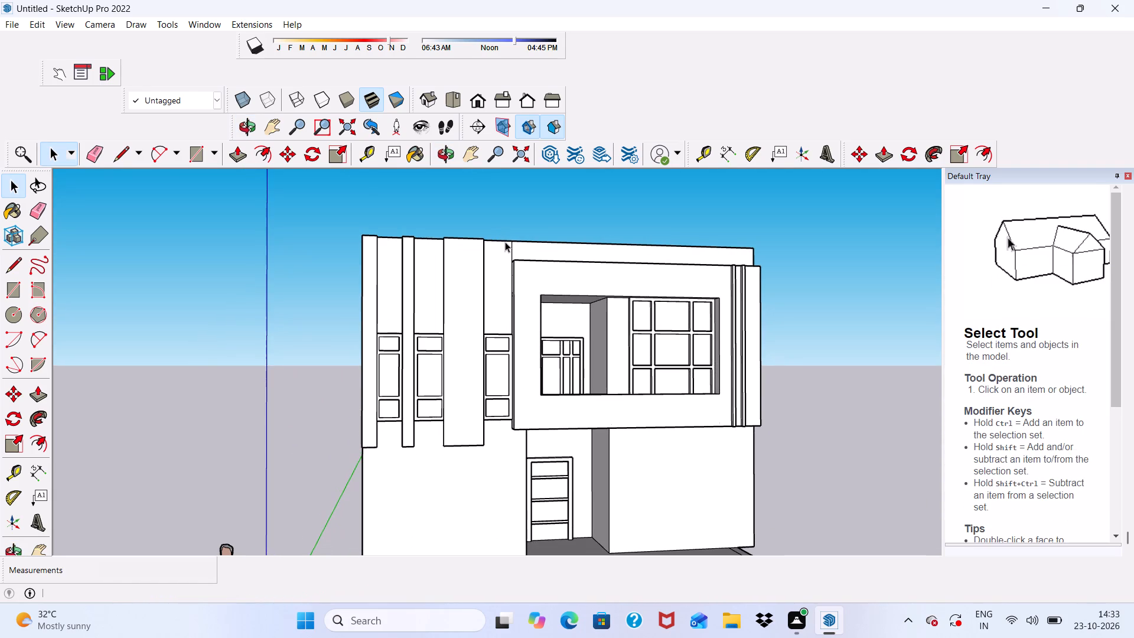
left_click(198, 152)
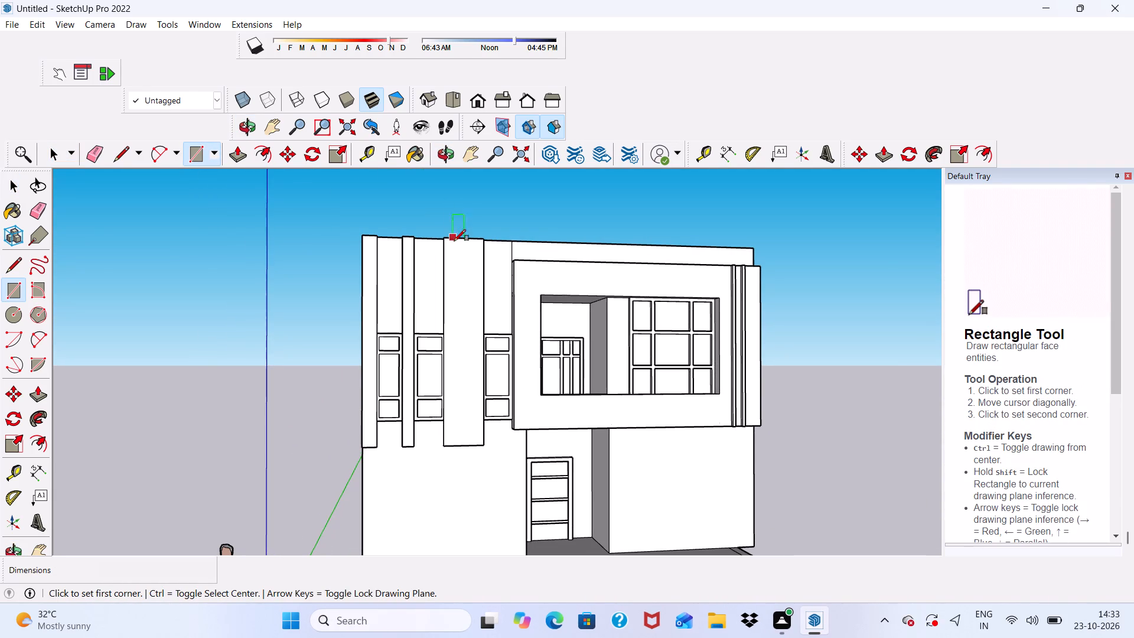
scroll(457, 245, "up", 4)
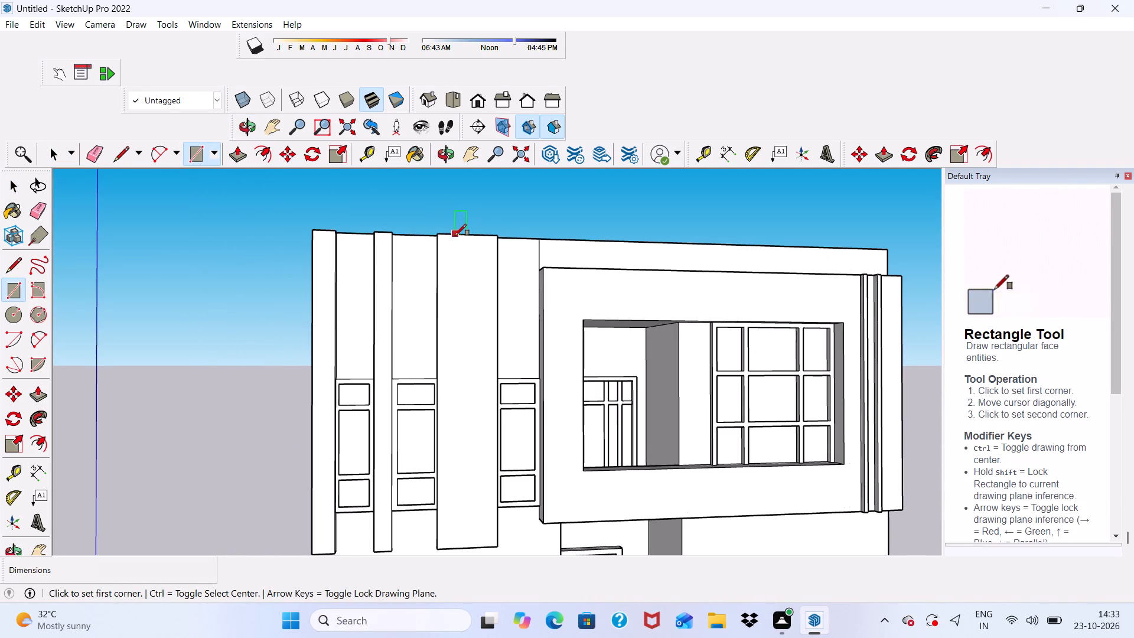
left_click(455, 236)
scroll(470, 409, "down", 2)
scroll(454, 274, "down", 5)
scroll(485, 479, "up", 5)
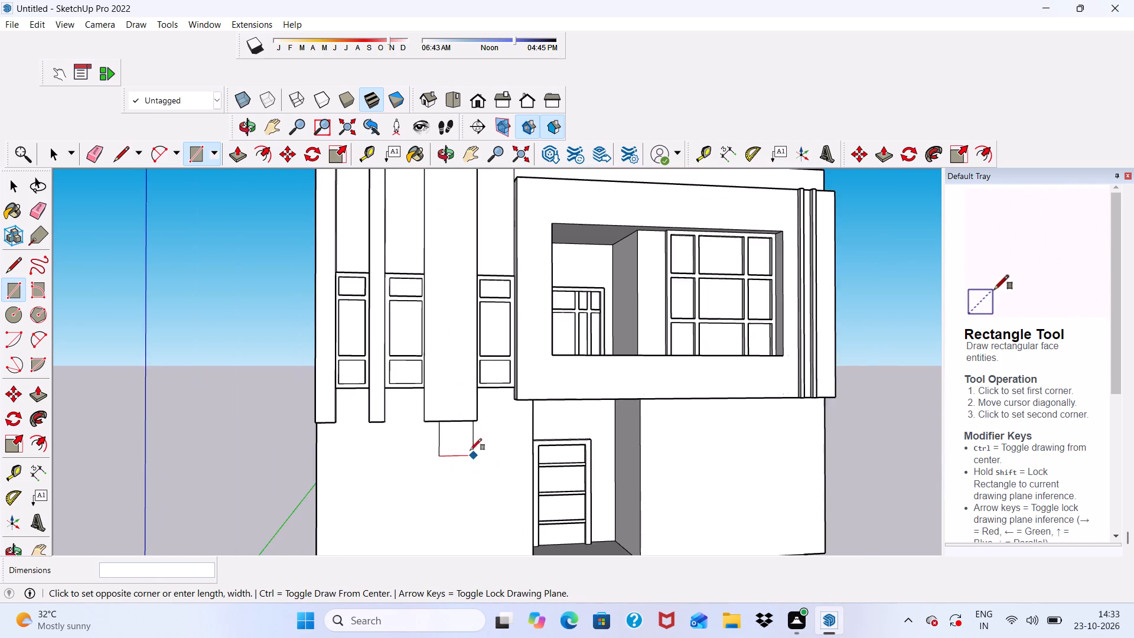
scroll(452, 408, "up", 4)
scroll(452, 408, "down", 1)
scroll(443, 428, "up", 4)
scroll(442, 427, "down", 1)
scroll(442, 425, "up", 6)
left_click(442, 425)
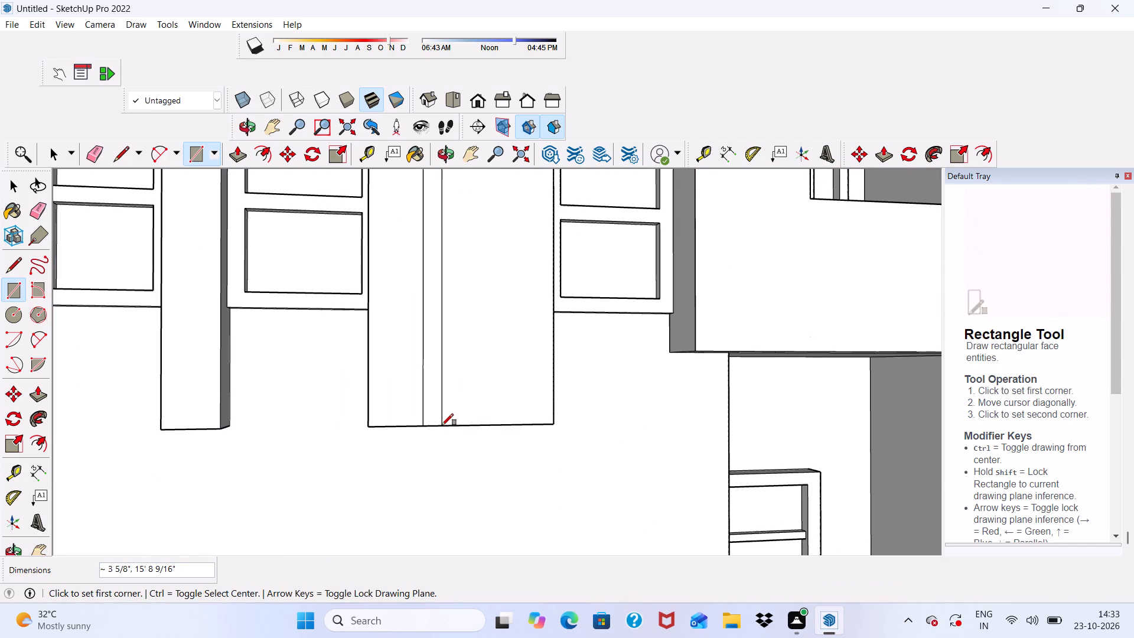
Copy the narrow vertical strip sideways across the third band's face to make a second parallel strip.
key("space")
double_click(434, 389)
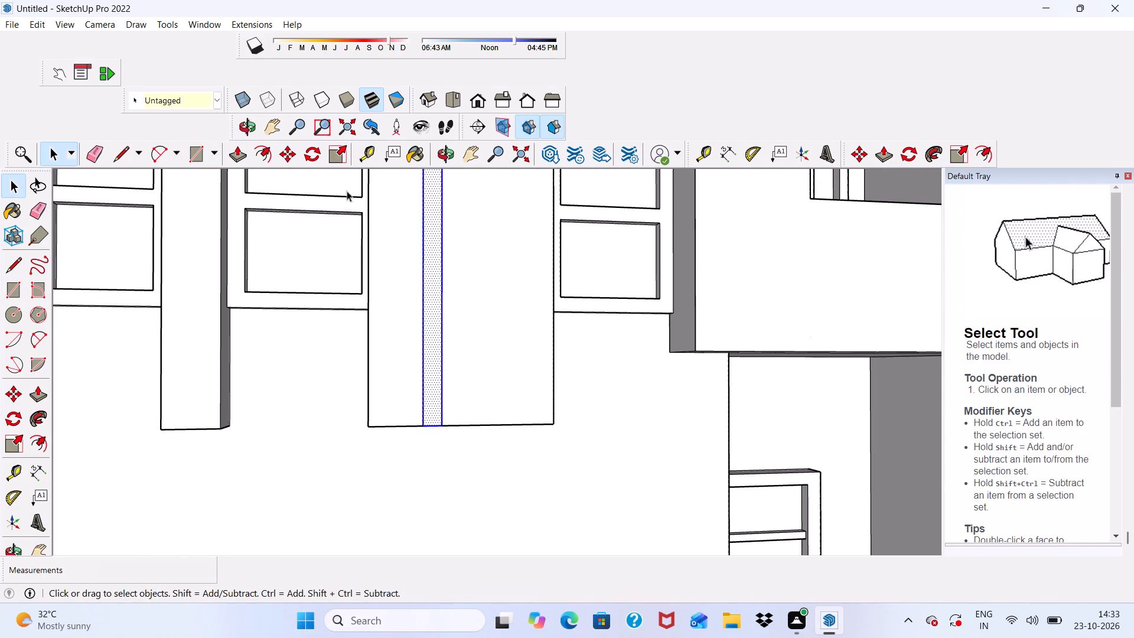
left_click(291, 144)
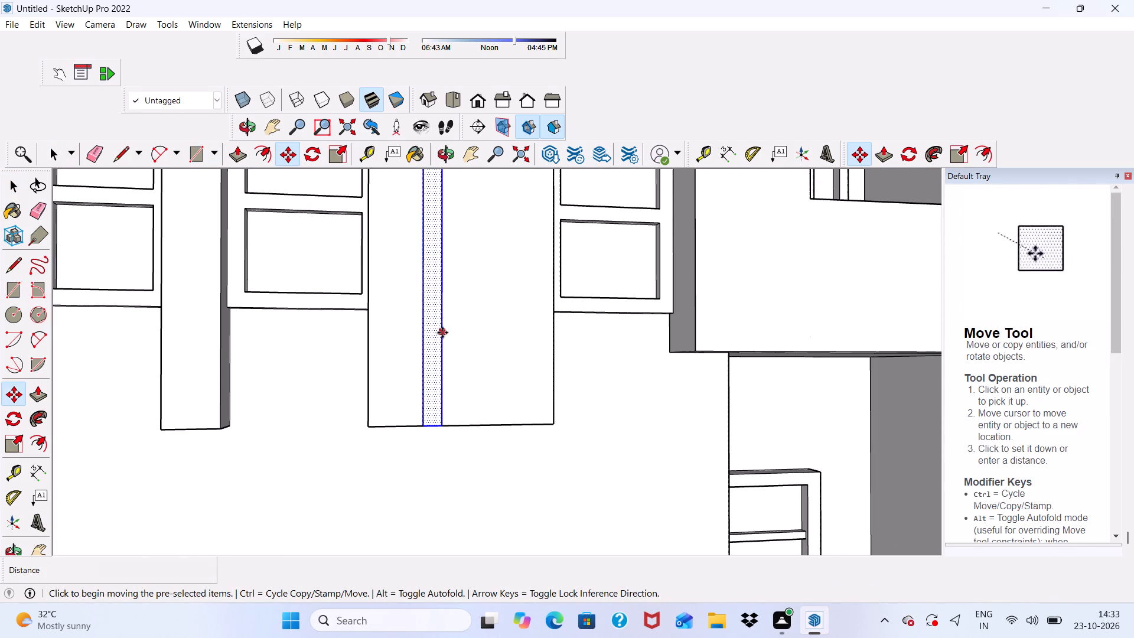
left_click(436, 319)
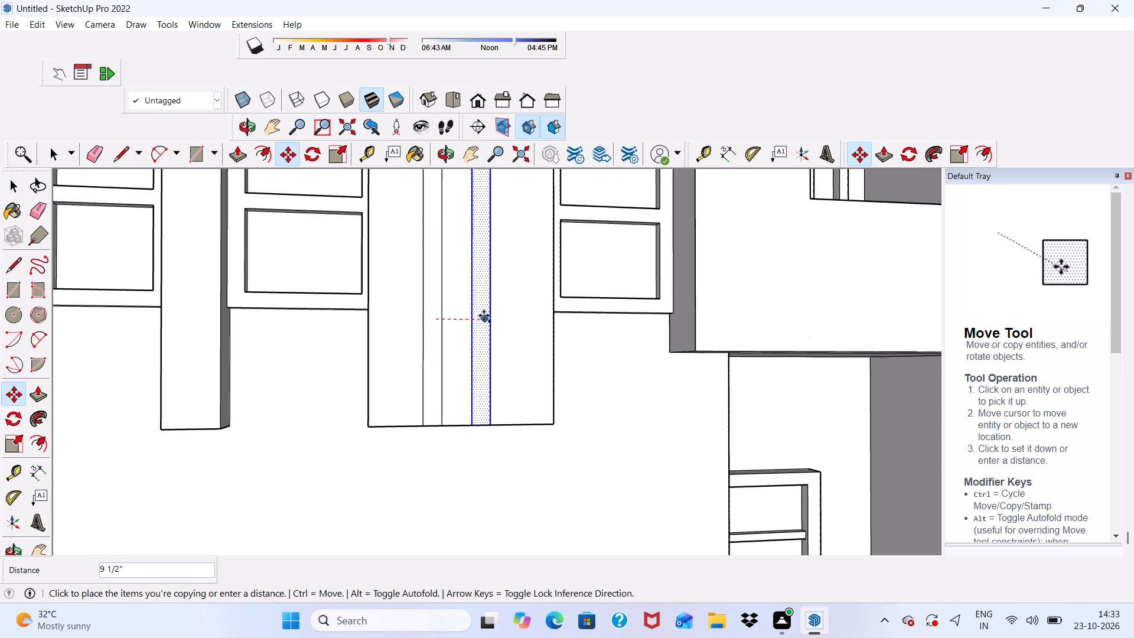
left_click(497, 321)
scroll(328, 304, "down", 11)
key("space")
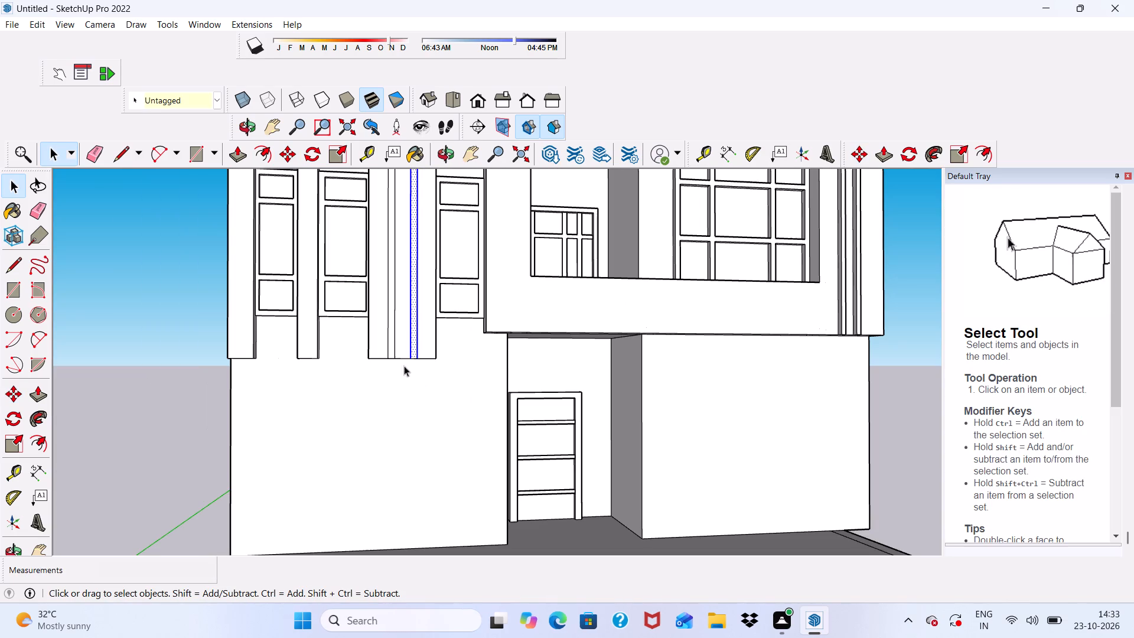
left_click(177, 362)
Push/Pull the copied strip on the third band, the one nearer the balcony, outward by 2".
scroll(331, 347, "down", 11)
scroll(348, 176, "up", 5)
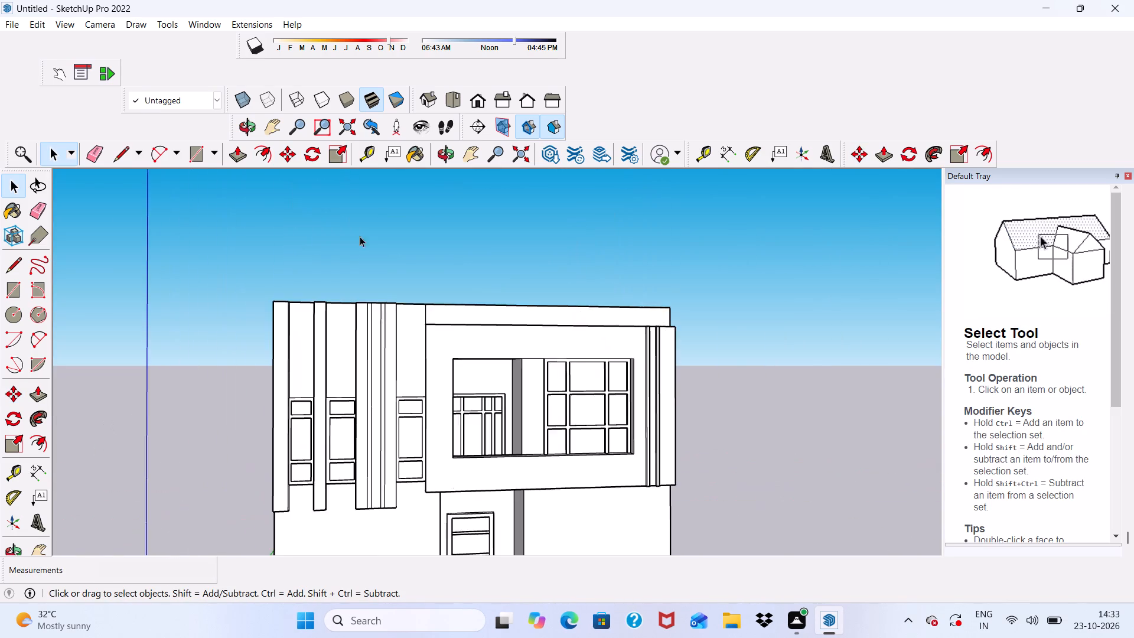
scroll(360, 236, "up", 5)
scroll(369, 288, "up", 8)
left_click(379, 271)
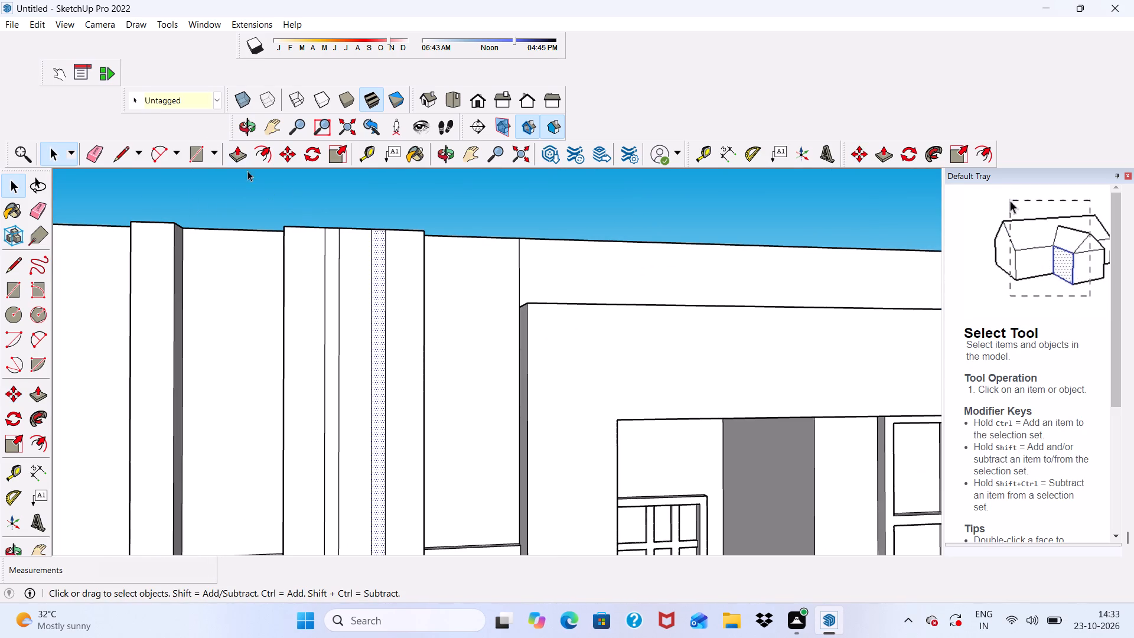
left_click(235, 147)
scroll(446, 341, "up", 2)
scroll(367, 290, "up", 3)
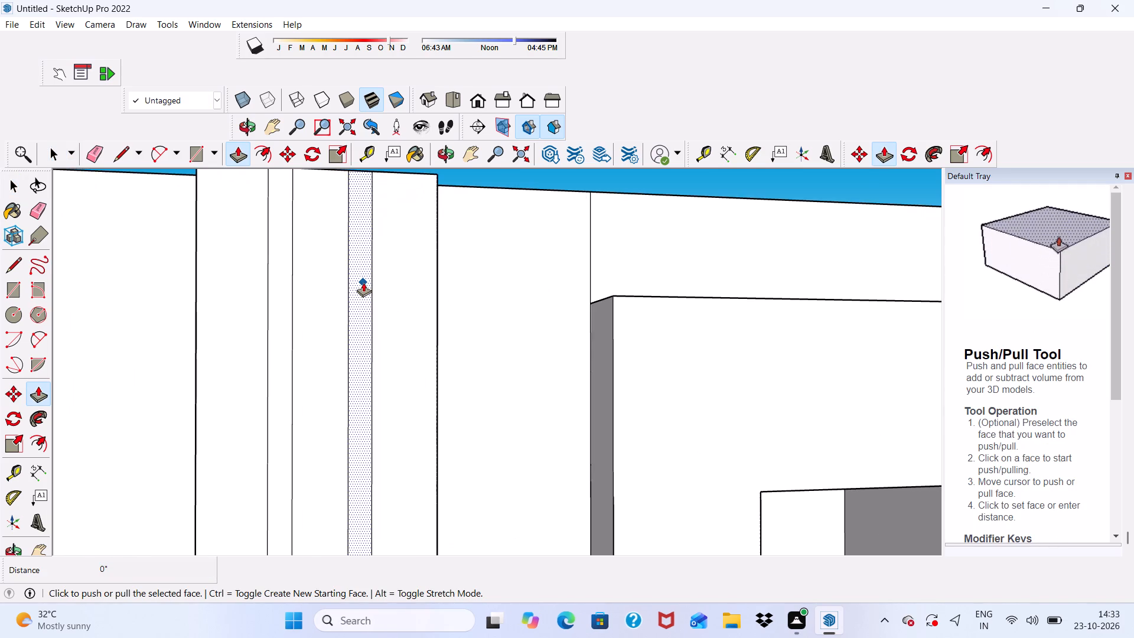
left_click(363, 282)
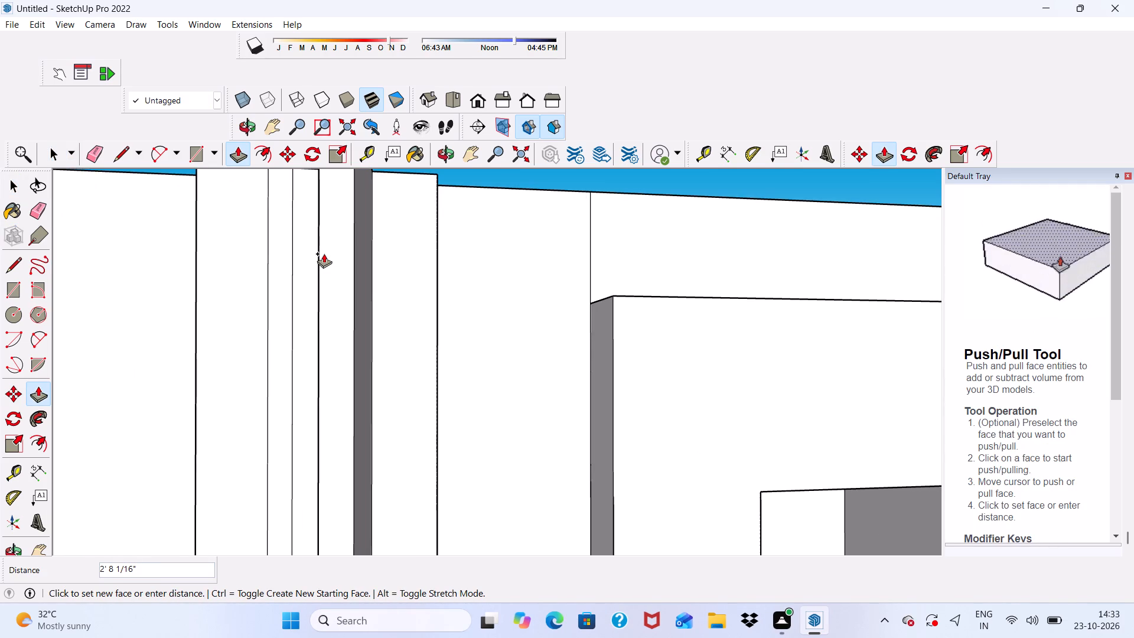
type("2\"")
key("Return")
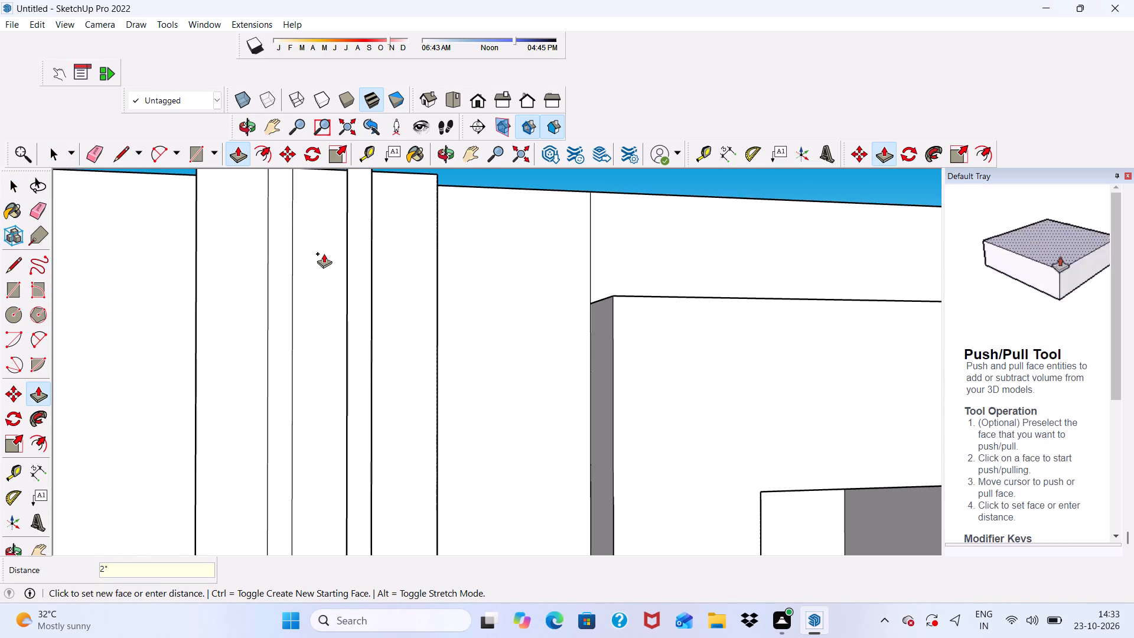
Push/Pull the original strip on the third band outward by 2".
scroll(370, 444, "down", 8)
scroll(266, 507, "up", 5)
left_click(302, 437)
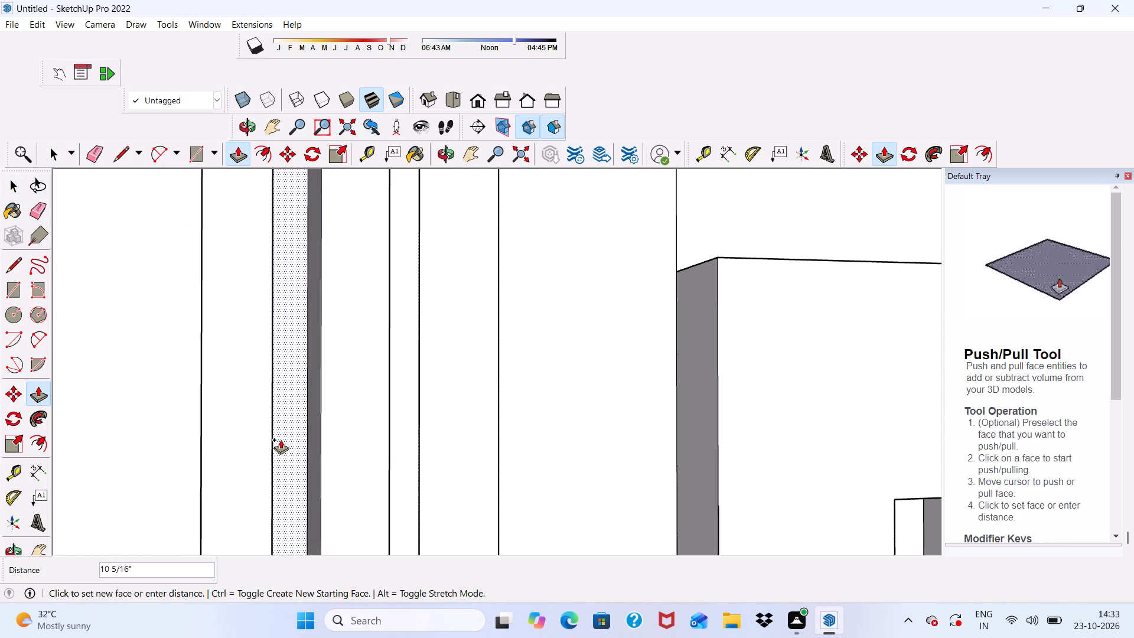
type("2\"")
key("Return")
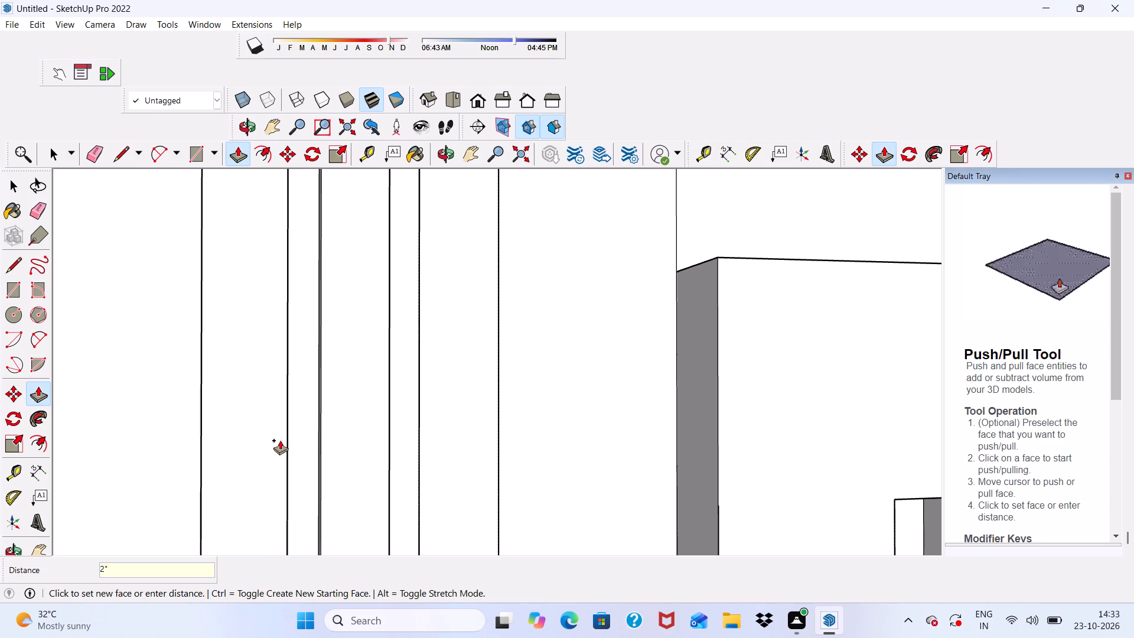
key("space")
Draw a line about 10 5/16" long across the second band's top, separating it from the parapet top.
scroll(281, 442, "down", 16)
middle_click_drag(379, 409, 386, 591)
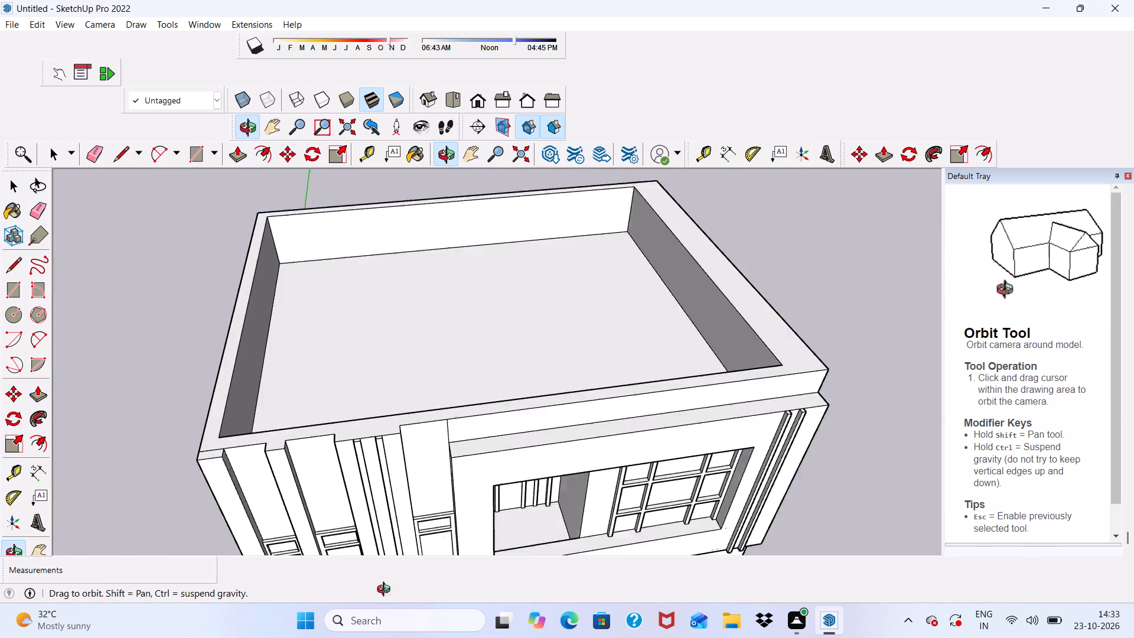
middle_click_drag(386, 591, 357, 614)
scroll(120, 328, "up", 1)
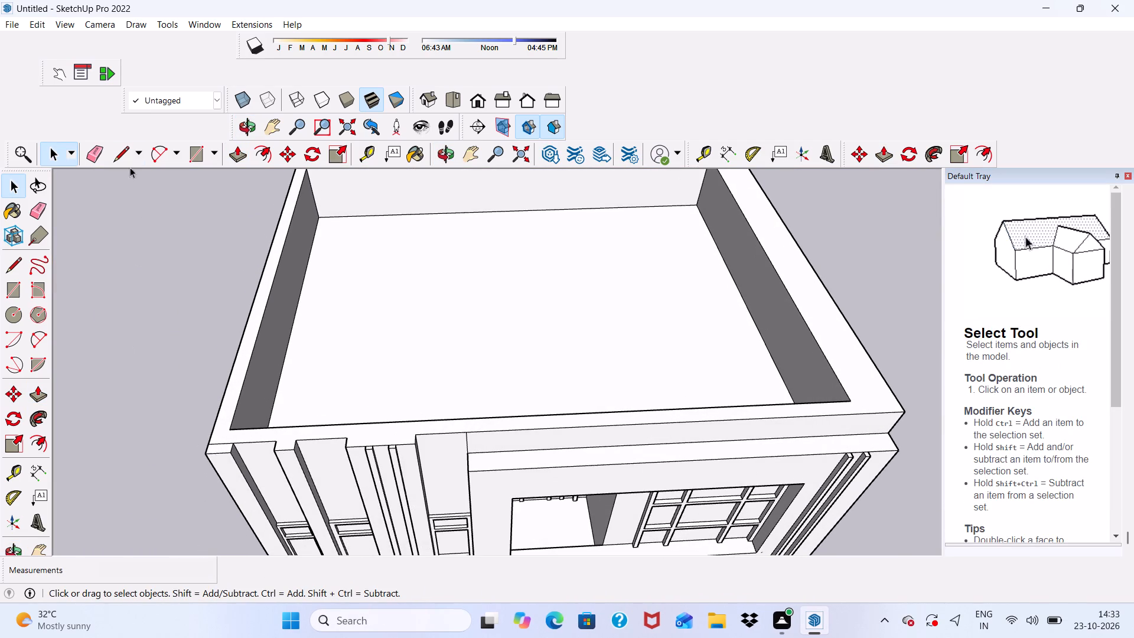
left_click(116, 145)
scroll(240, 414, "up", 4)
scroll(246, 425, "down", 2)
scroll(281, 460, "up", 9)
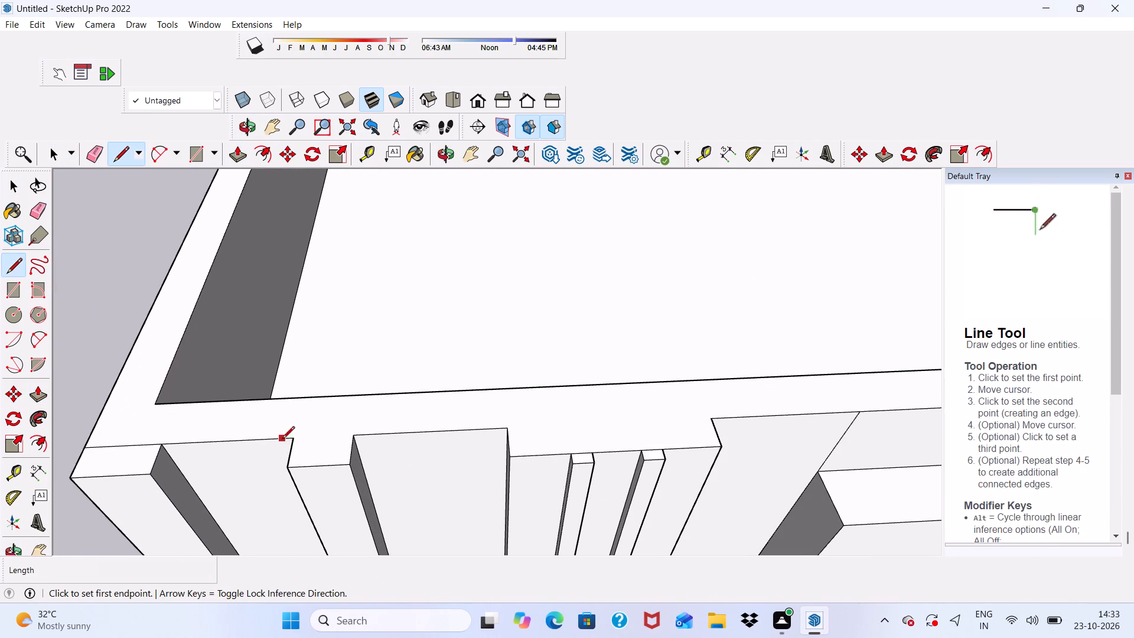
left_click(291, 439)
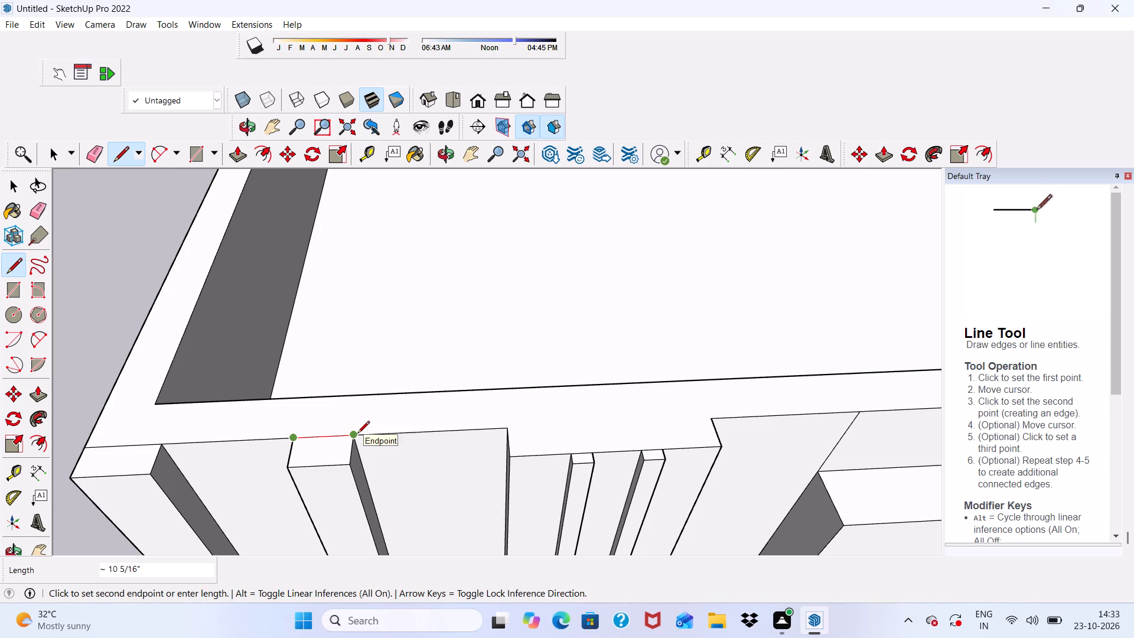
left_click(357, 434)
Draw a line about 3' 3/8" long across the third band's top, separating it from the parapet top.
scroll(283, 419, "down", 4)
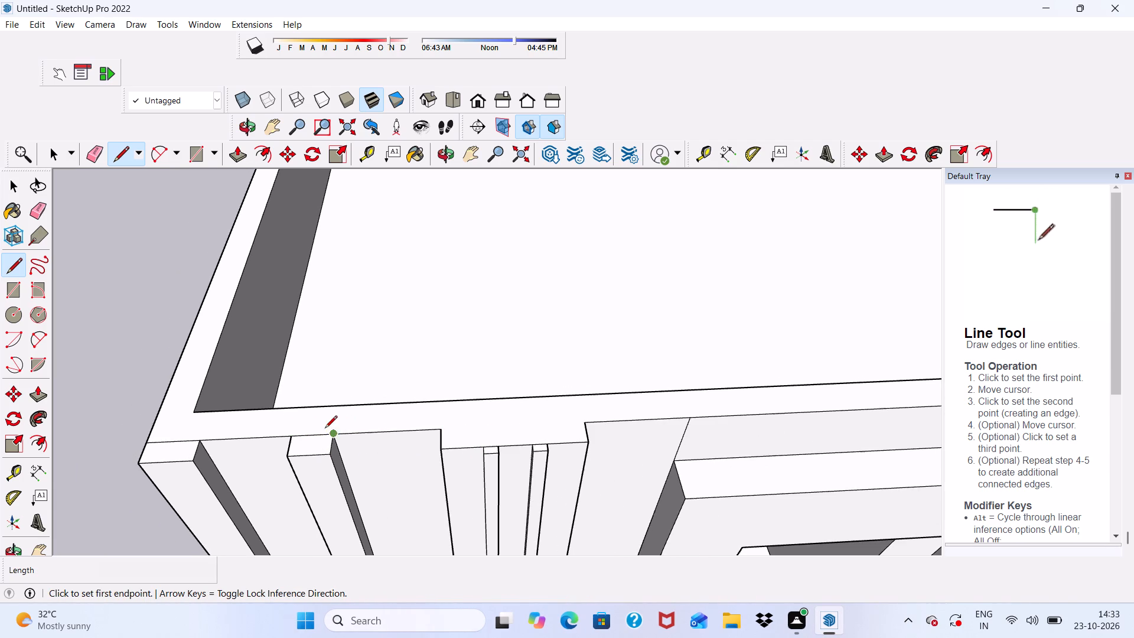
scroll(442, 435, "up", 4)
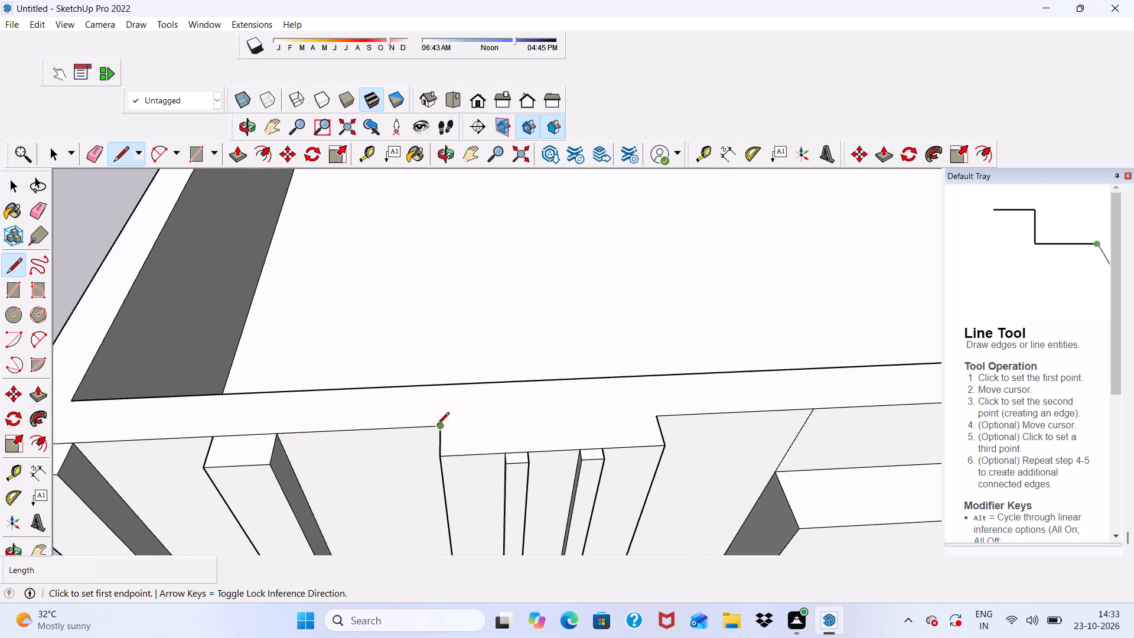
left_click(437, 425)
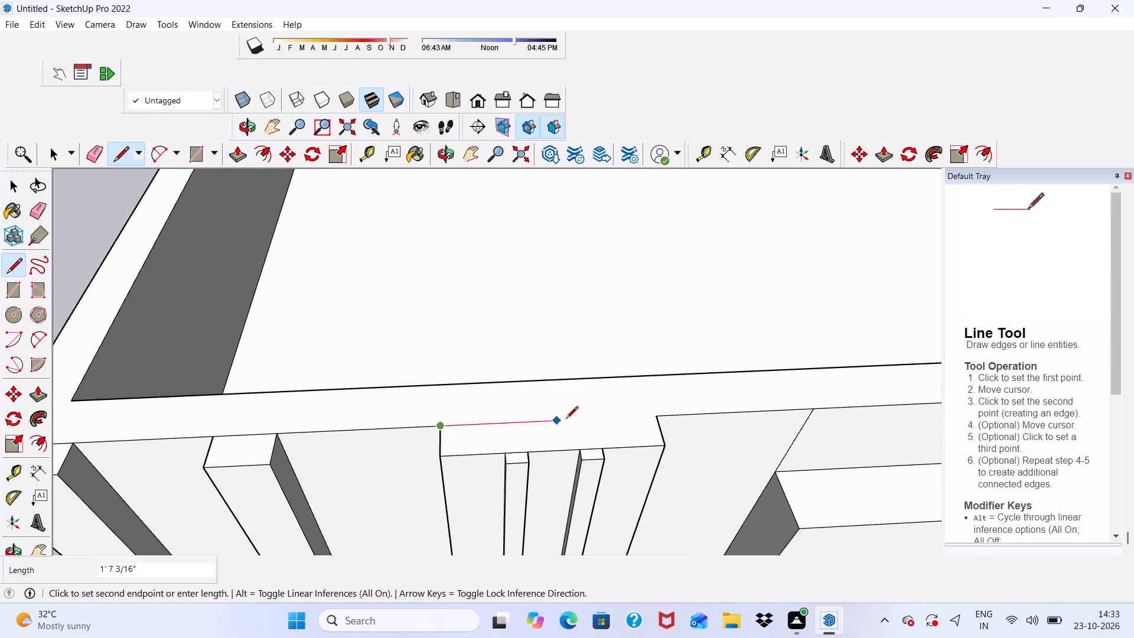
left_click(663, 415)
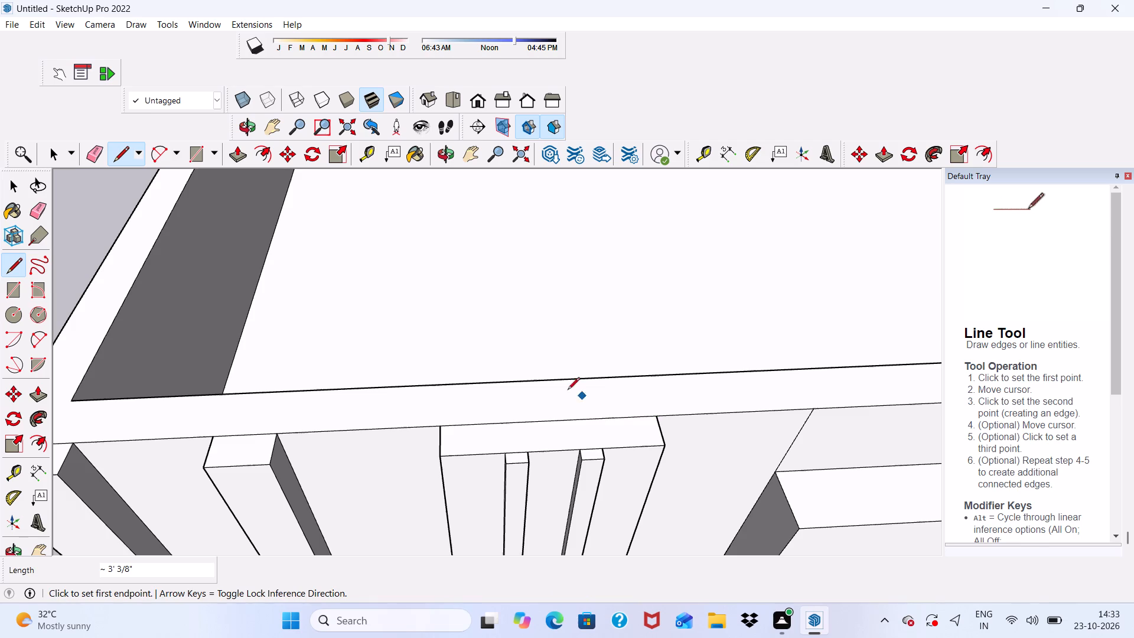
key("space")
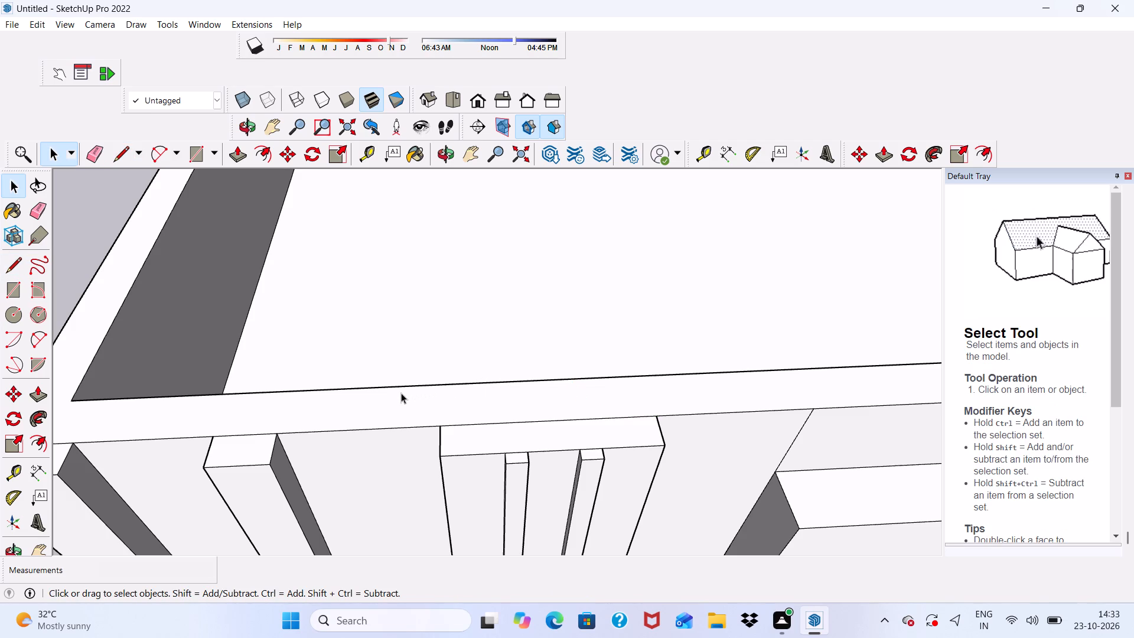
scroll(400, 394, "down", 4)
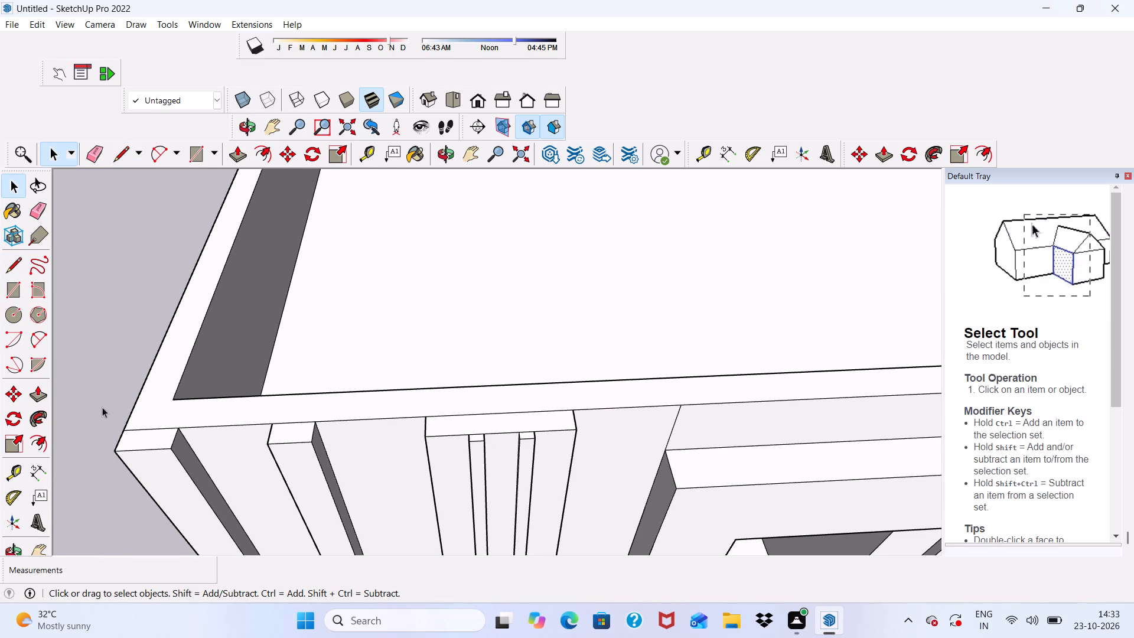
left_click(110, 398)
Erase the short vertical edge on the upper wall above the corner of the projecting balcony surround.
scroll(158, 440, "down", 4)
middle_click_drag(382, 524, 340, 363)
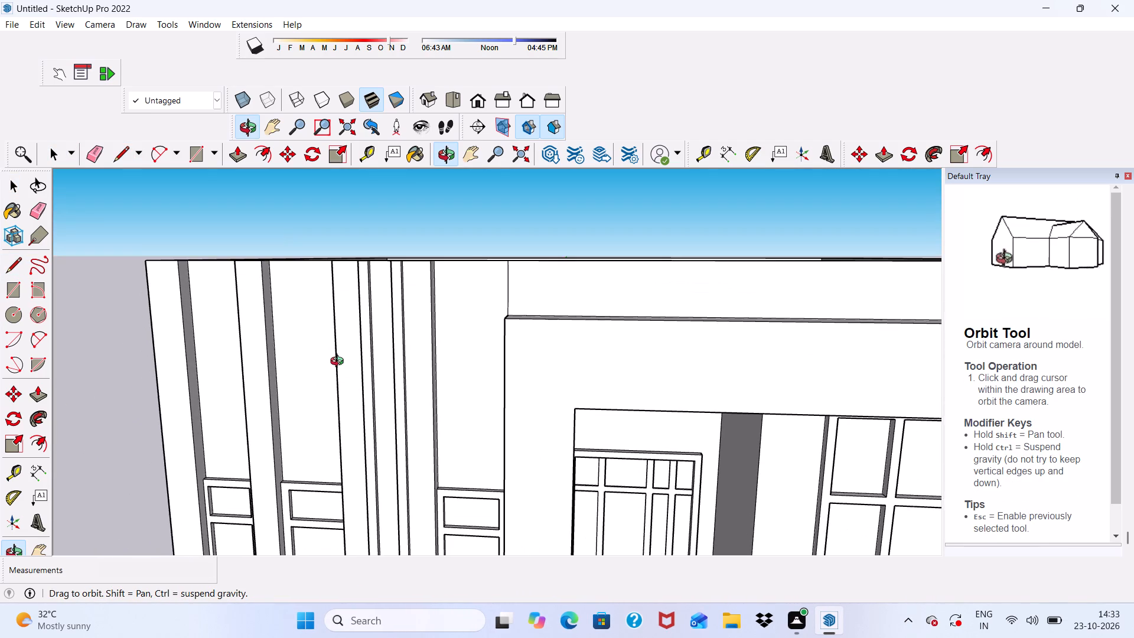
middle_click_drag(340, 363, 338, 375)
scroll(494, 311, "up", 5)
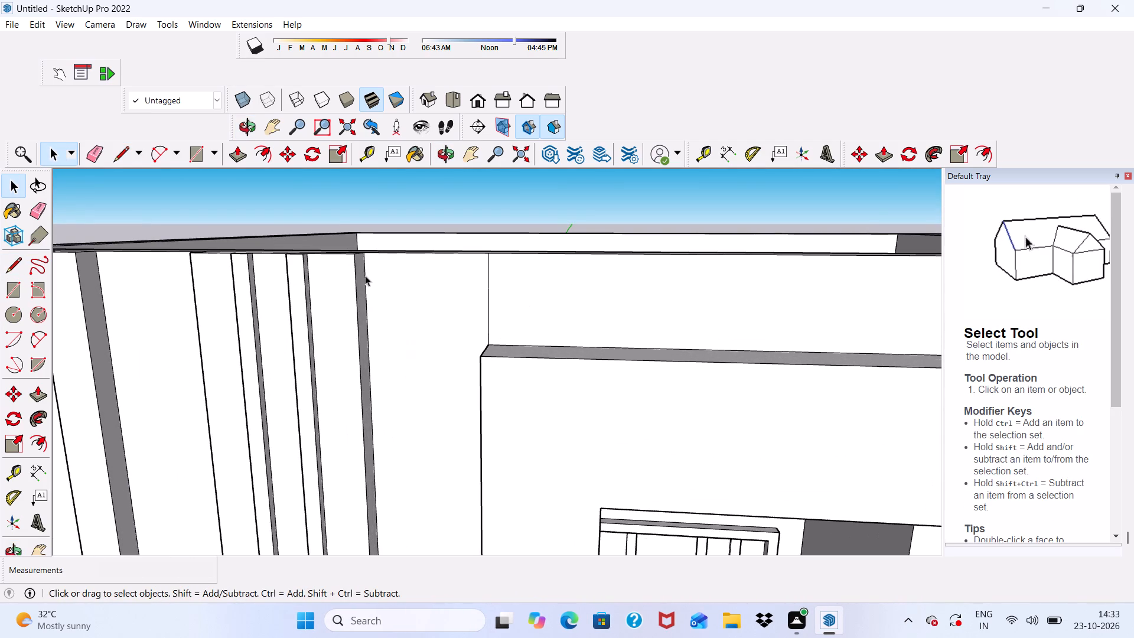
scroll(164, 197, "up", 3)
left_click(99, 151)
scroll(116, 221, "down", 6)
middle_click_drag(399, 338, 426, 332)
left_click_drag(448, 321, 442, 320)
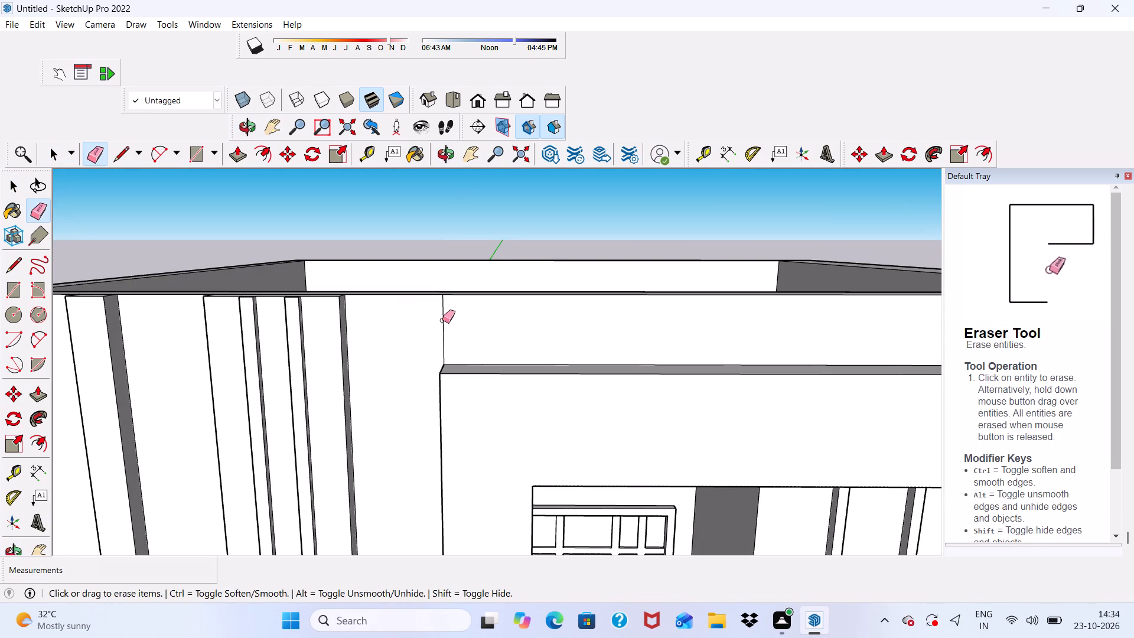
left_click_drag(442, 320, 441, 321)
Examine the whole front facade with its raised bands and strips from below and from above.
scroll(422, 297, "down", 12)
middle_click_drag(406, 379, 311, 269)
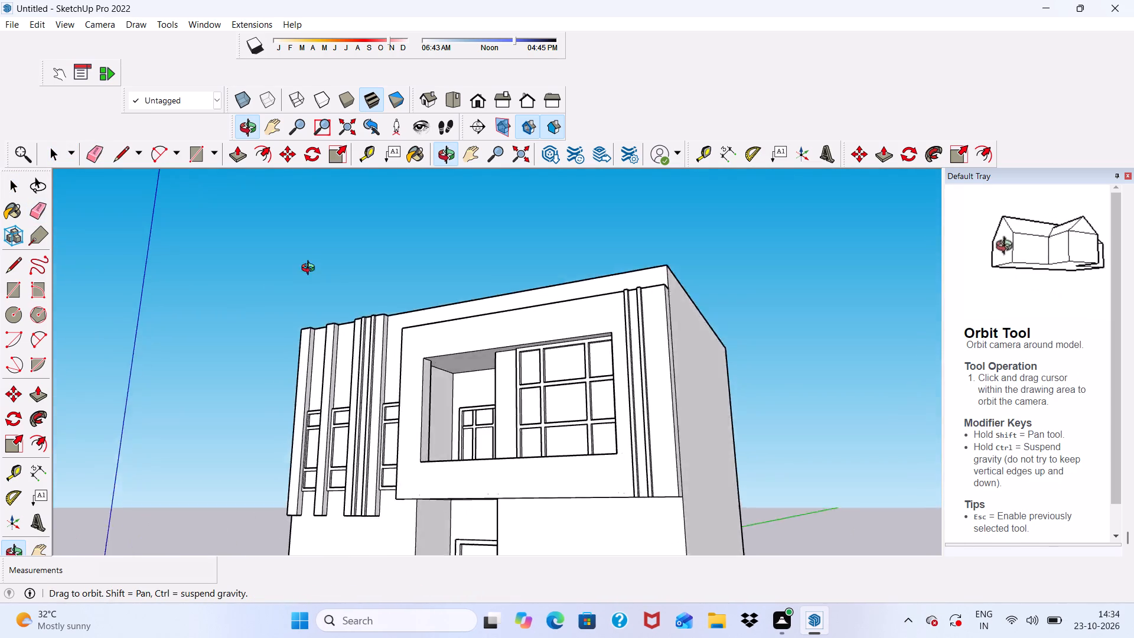
middle_click_drag(311, 269, 386, 282)
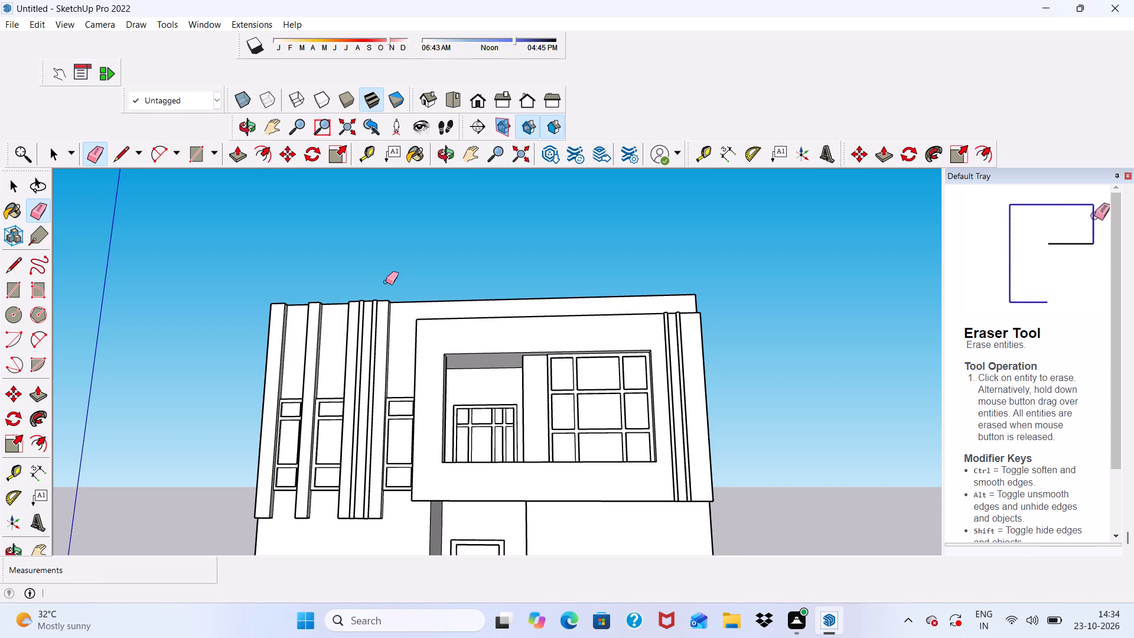
key("space")
scroll(386, 282, "down", 5)
middle_click_drag(379, 308, 367, 417)
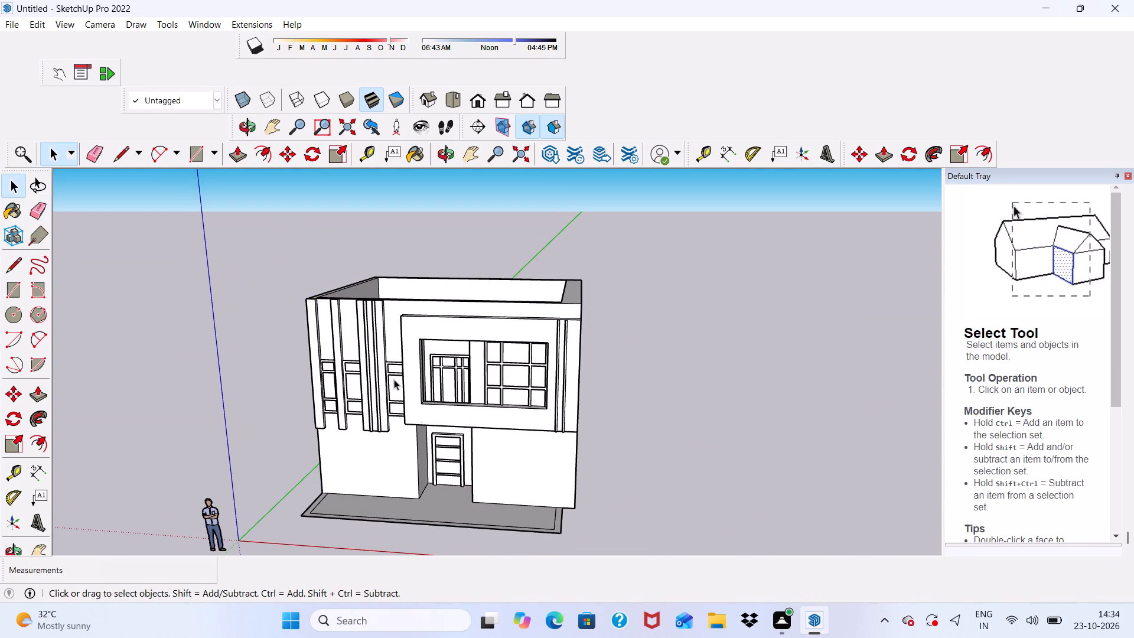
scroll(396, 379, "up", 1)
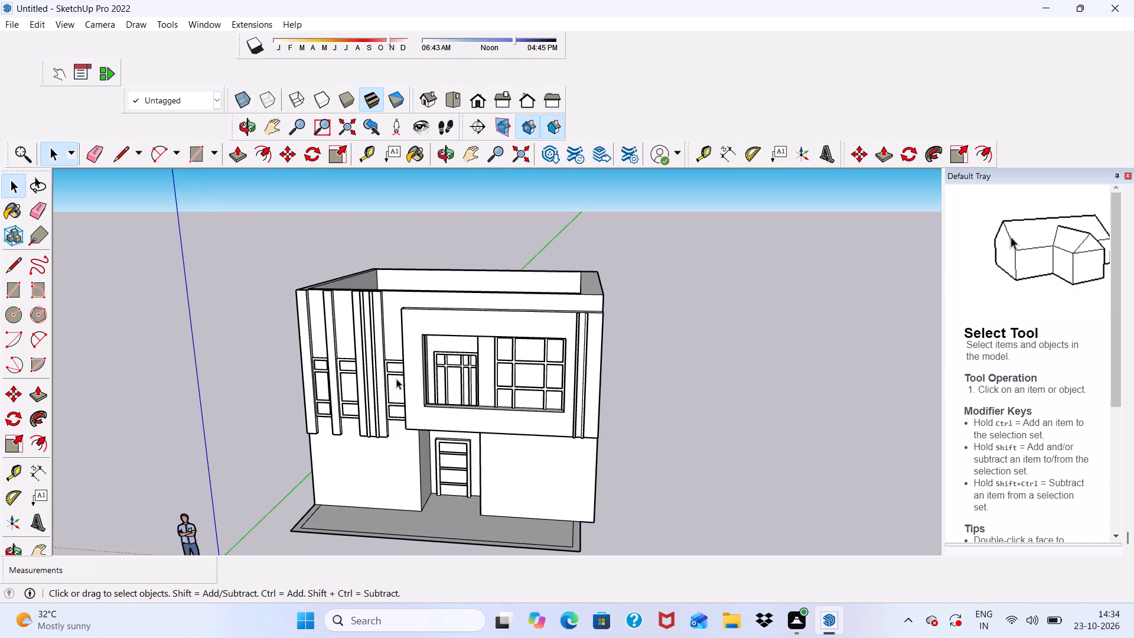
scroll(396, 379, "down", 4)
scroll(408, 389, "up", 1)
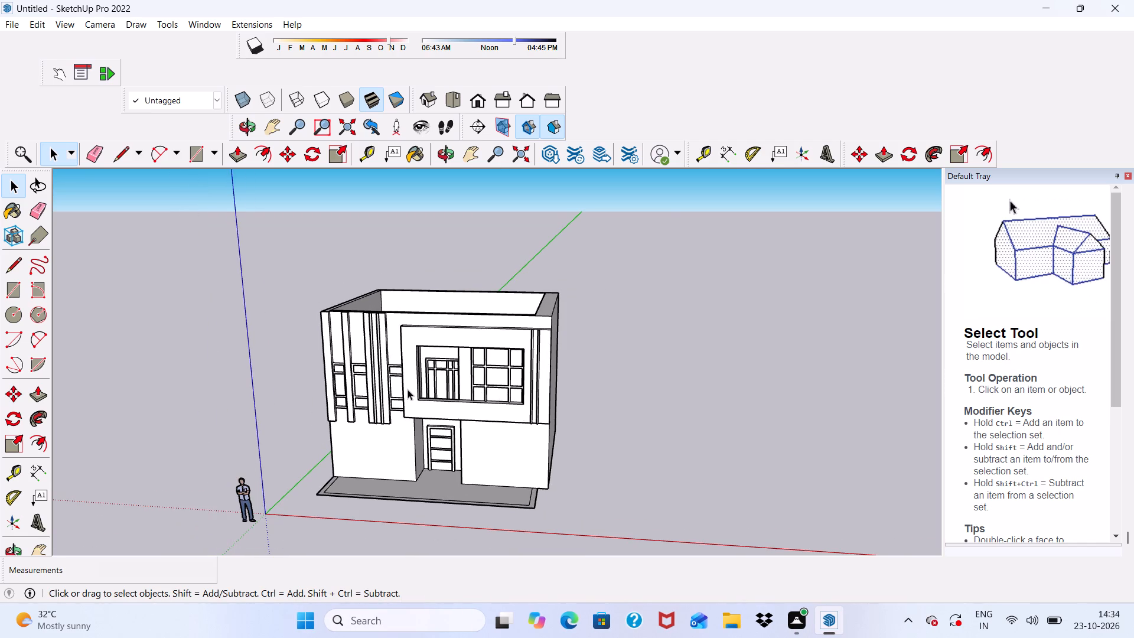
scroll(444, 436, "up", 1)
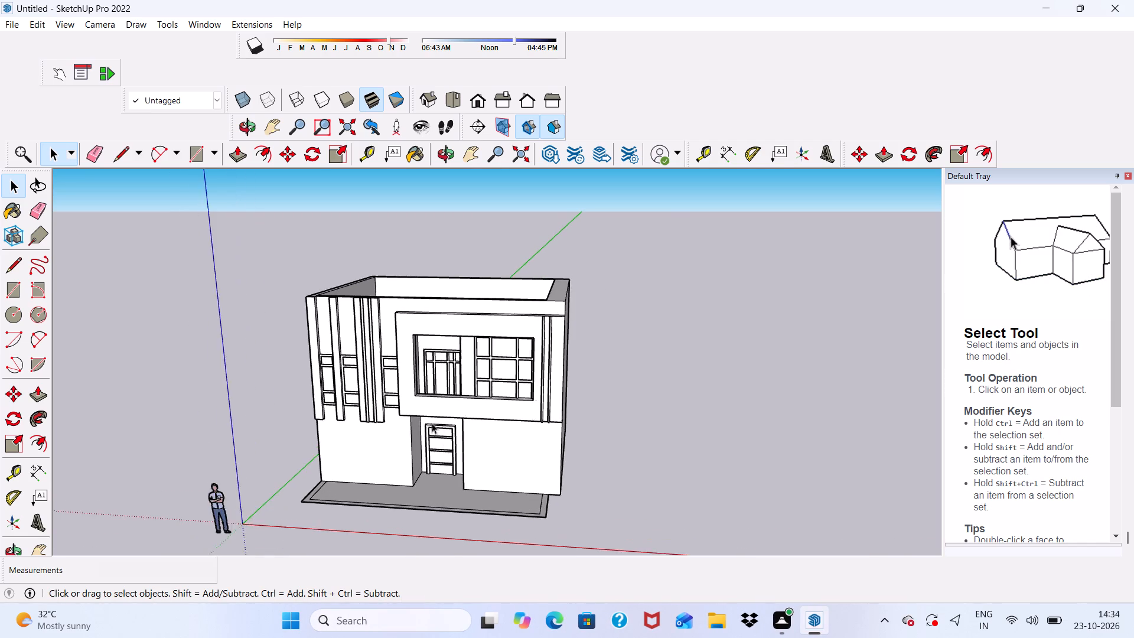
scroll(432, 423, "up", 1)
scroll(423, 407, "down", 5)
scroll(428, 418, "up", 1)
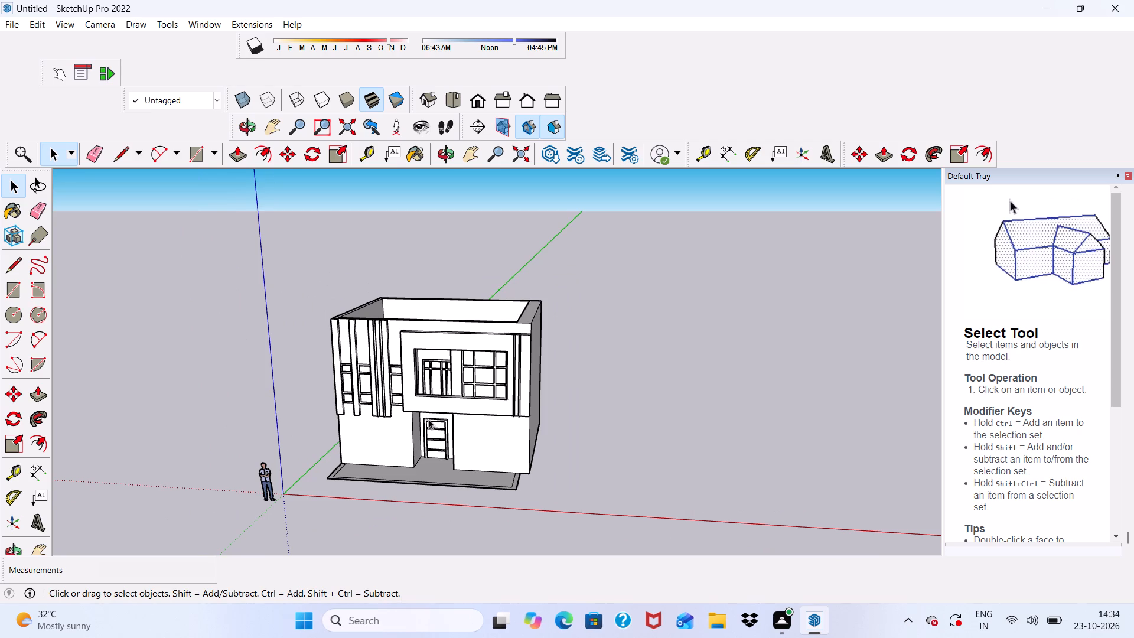
Push/Pull the top face of the roof parapet upward by 2'.
scroll(428, 419, "up", 1)
scroll(381, 331, "up", 4)
middle_click_drag(373, 318, 374, 466)
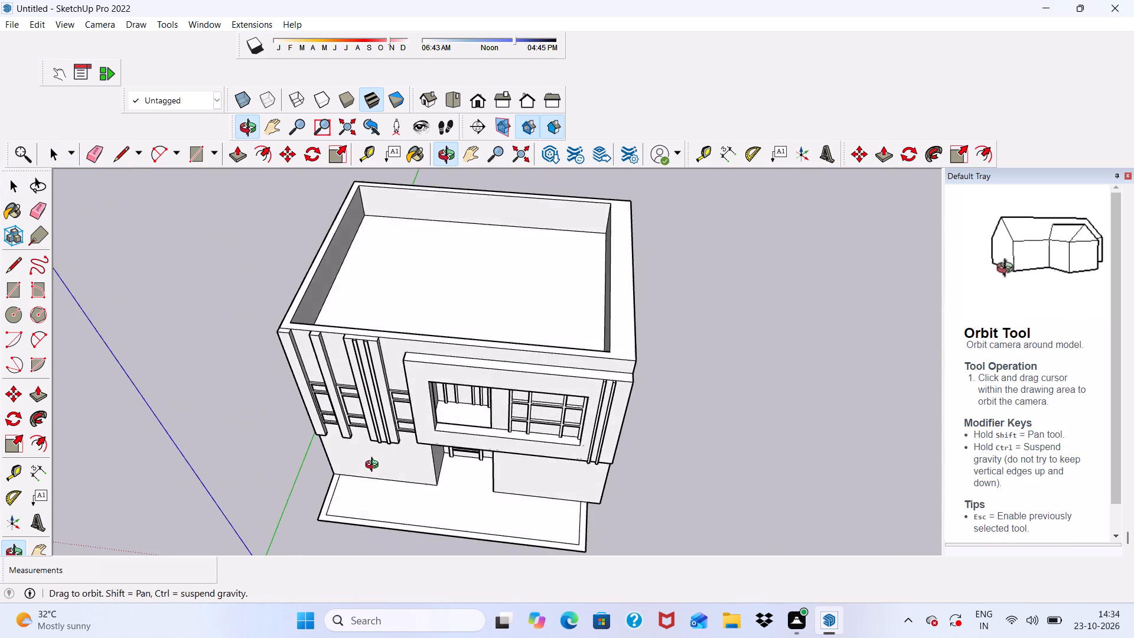
middle_click_drag(374, 466, 350, 393)
scroll(338, 295, "up", 14)
left_click(302, 336)
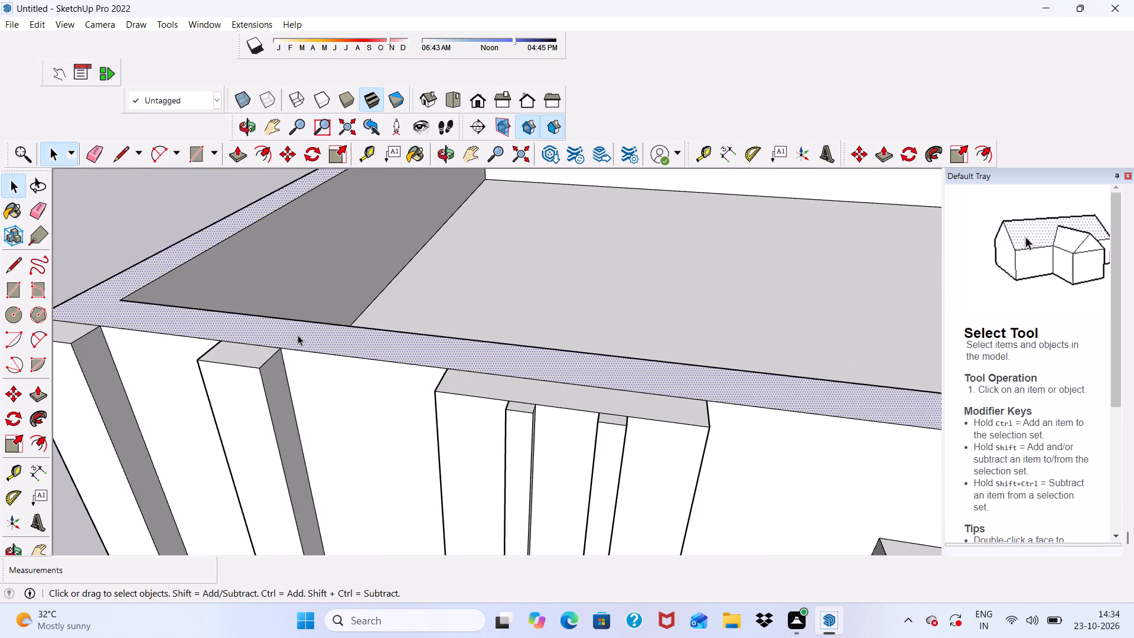
scroll(307, 274, "down", 4)
left_click(236, 151)
scroll(299, 291, "up", 3)
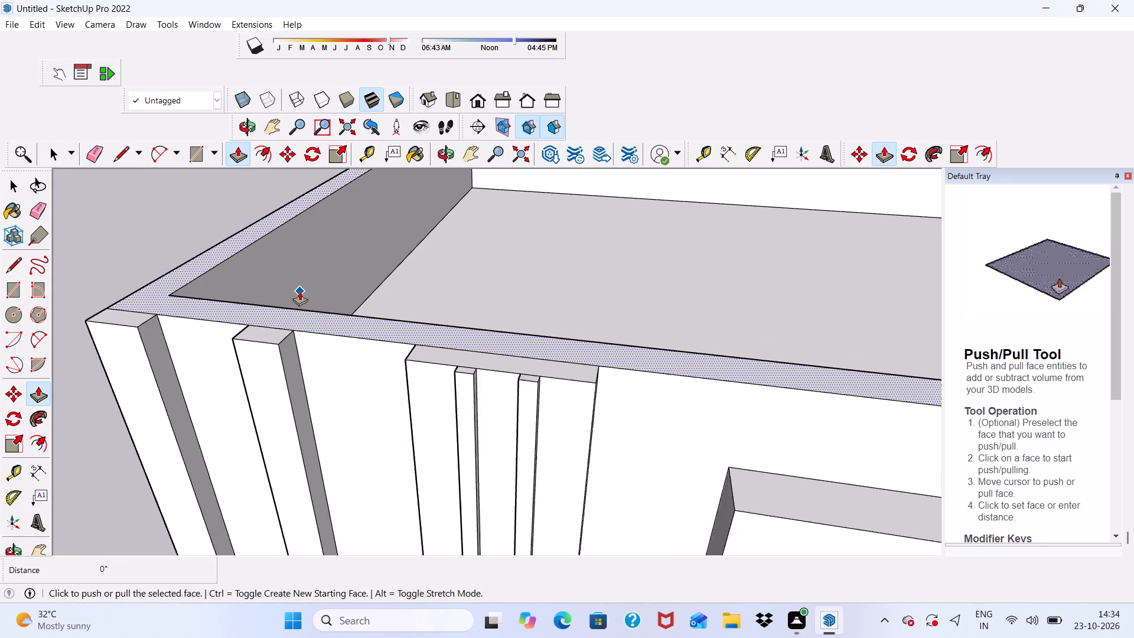
left_click(305, 324)
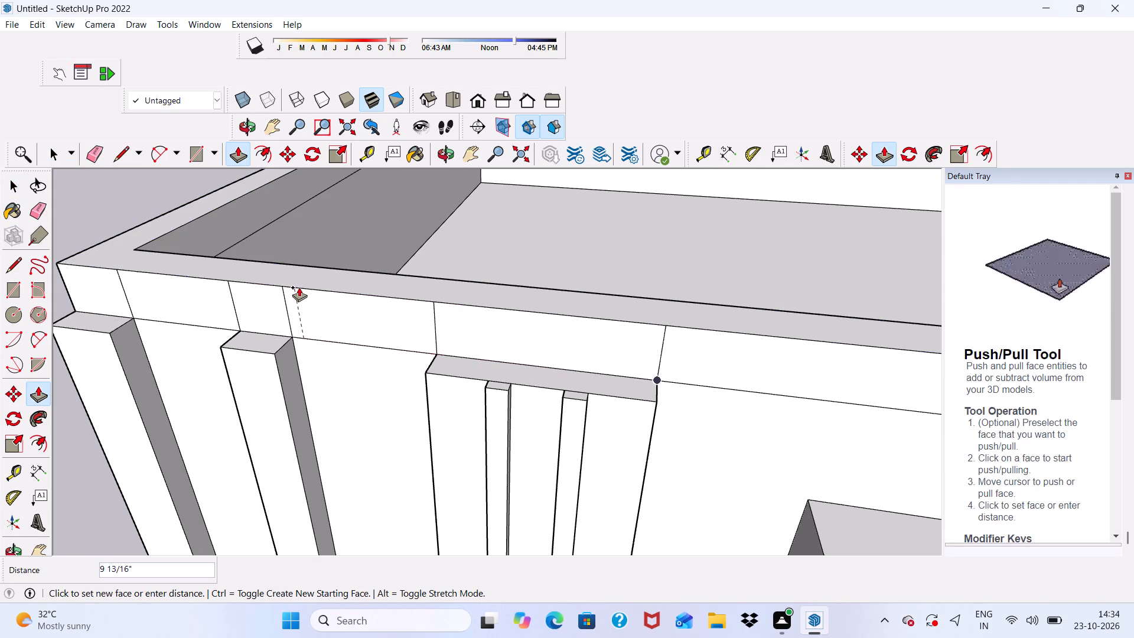
type("2'")
key("Return")
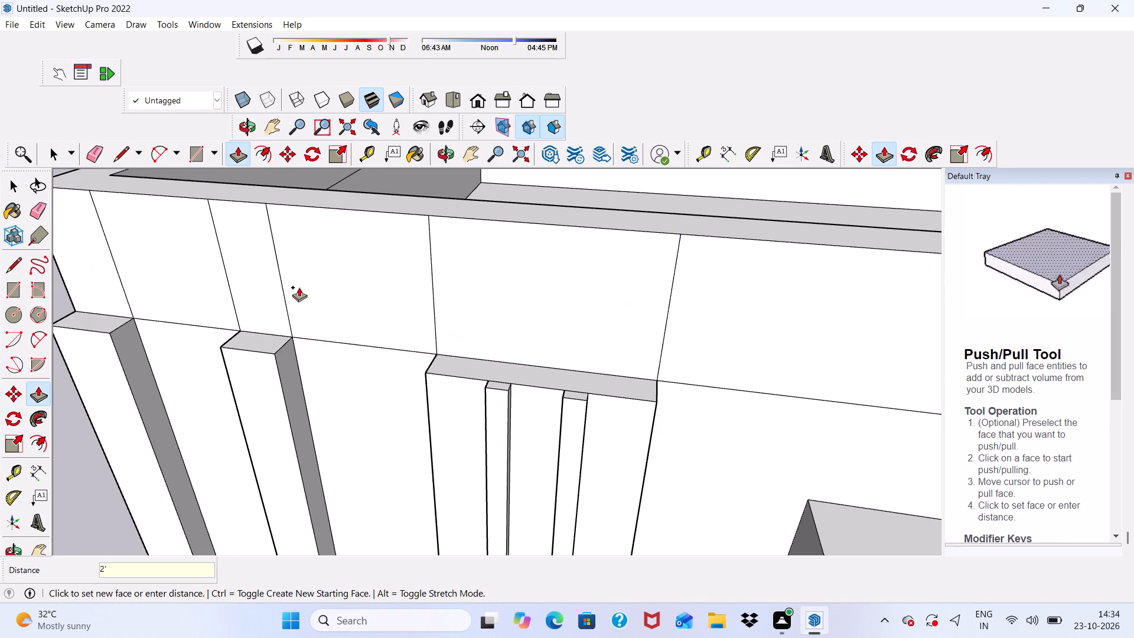
key("space")
Examine the front facade from below and from the front, checking the bands against the raised parapet.
scroll(299, 287, "up", 2)
scroll(288, 291, "down", 12)
middle_click_drag(477, 427, 505, 246)
scroll(506, 245, "up", 1)
scroll(503, 249, "down", 2)
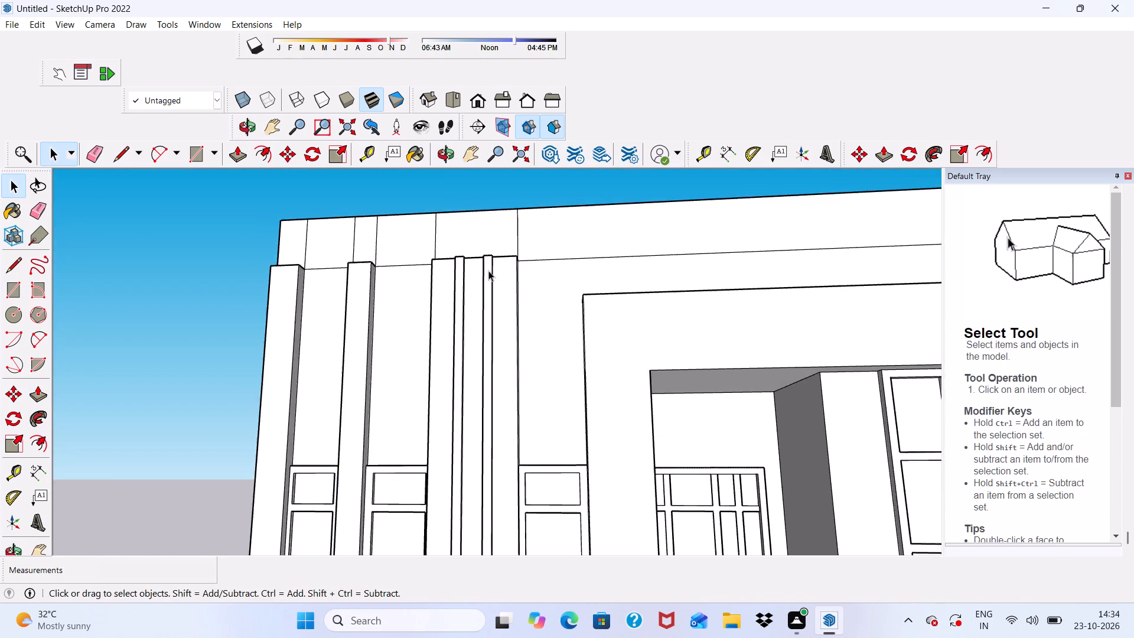
scroll(488, 271, "down", 10)
middle_click_drag(484, 325, 497, 338)
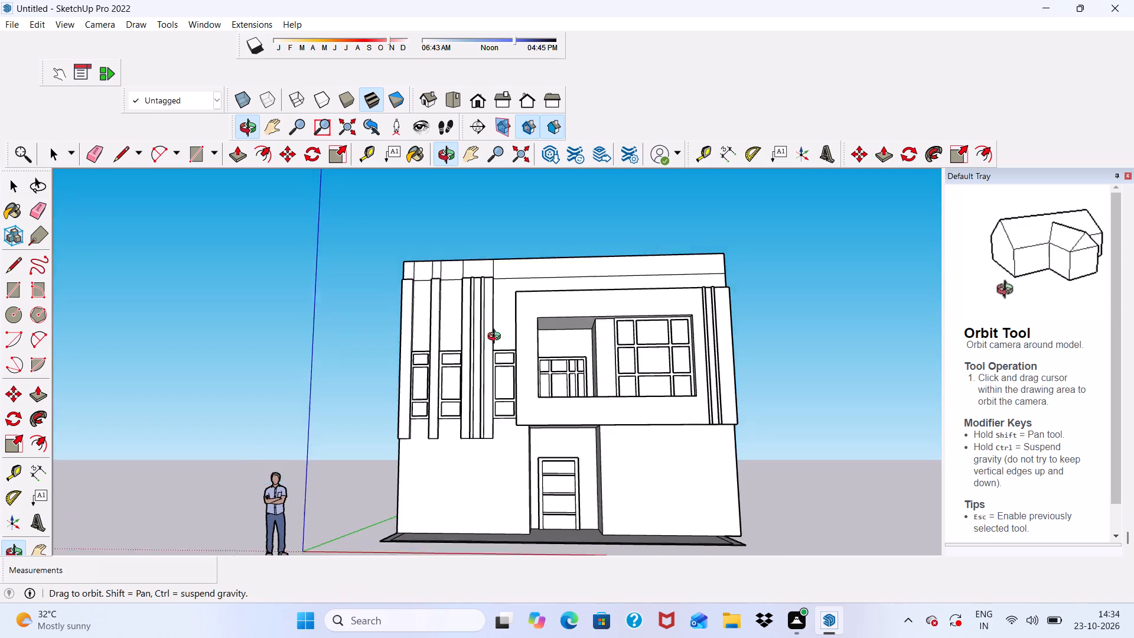
middle_click_drag(497, 338, 553, 380)
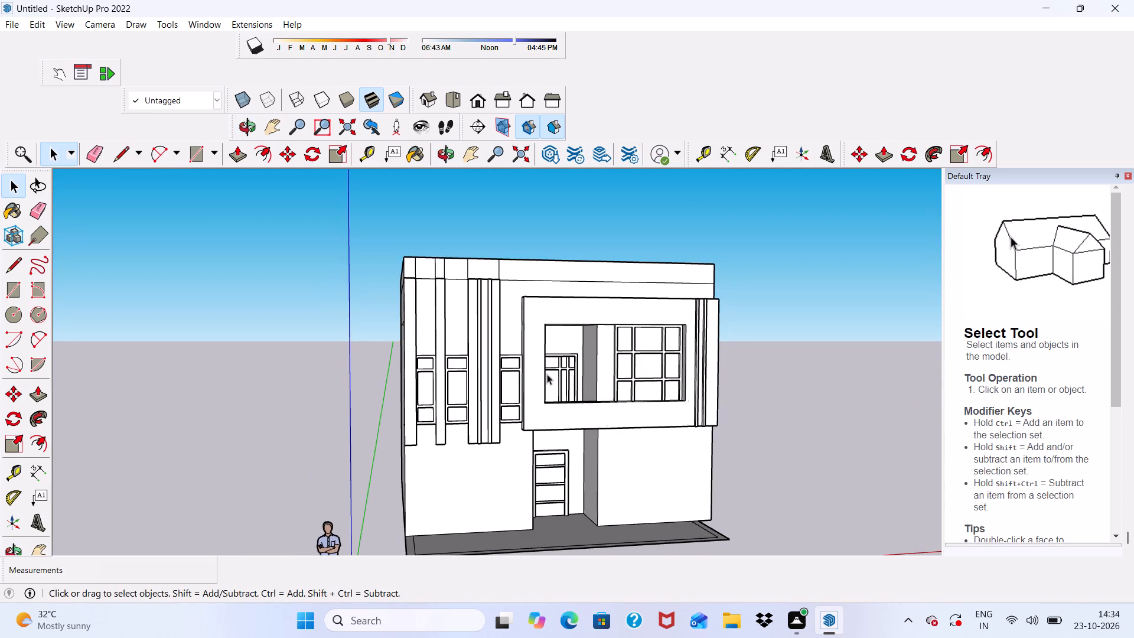
Push/Pull the top of the wide third band up 2', level with the parapet's top edge.
scroll(505, 263, "up", 5)
middle_click_drag(440, 272, 444, 441)
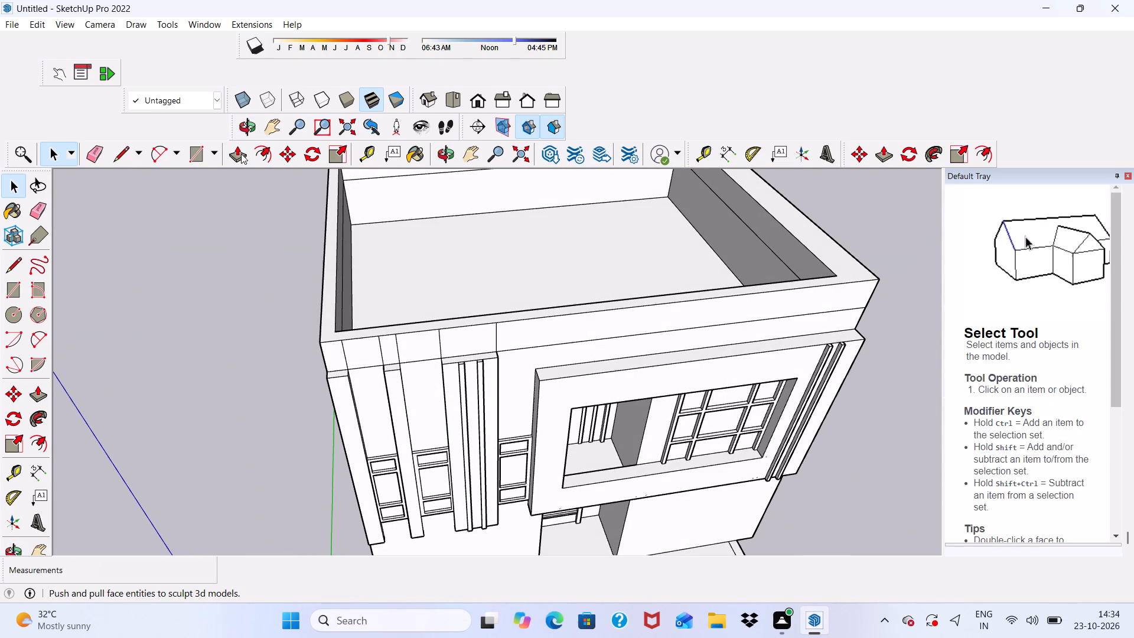
left_click(236, 151)
scroll(505, 383, "up", 6)
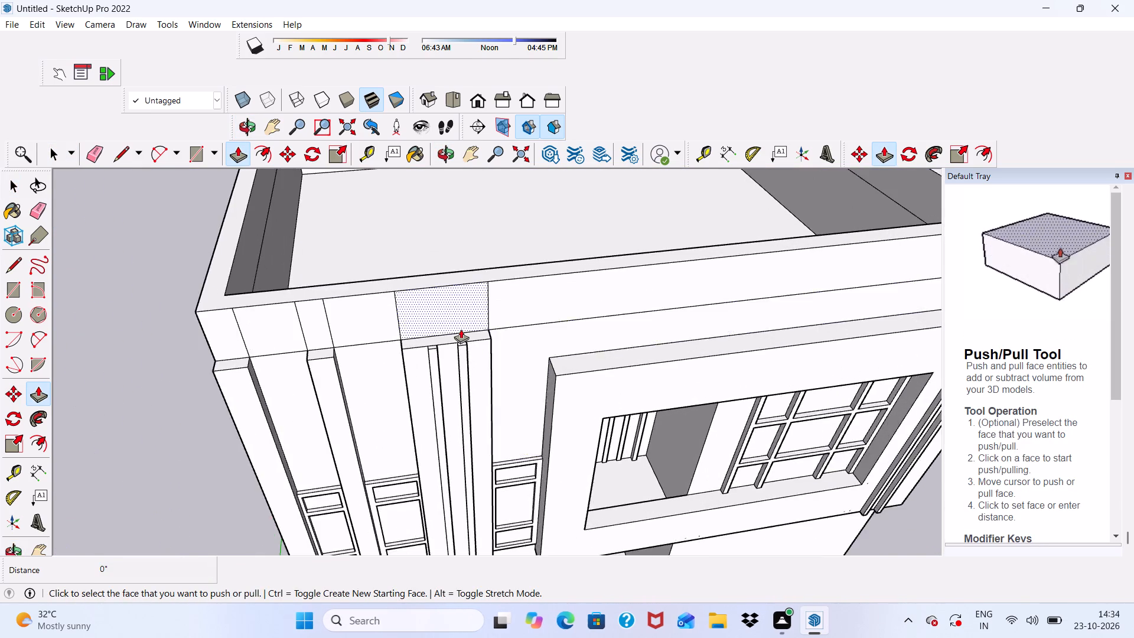
scroll(461, 329, "up", 8)
left_click(451, 354)
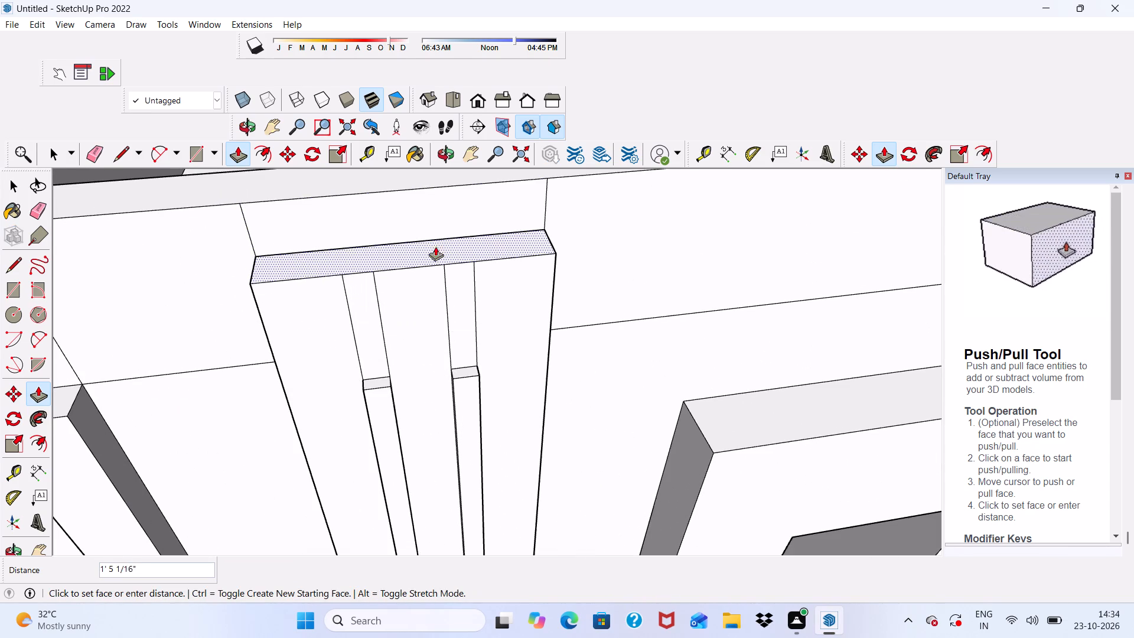
scroll(463, 215, "down", 4)
middle_click_drag(513, 268, 461, 357)
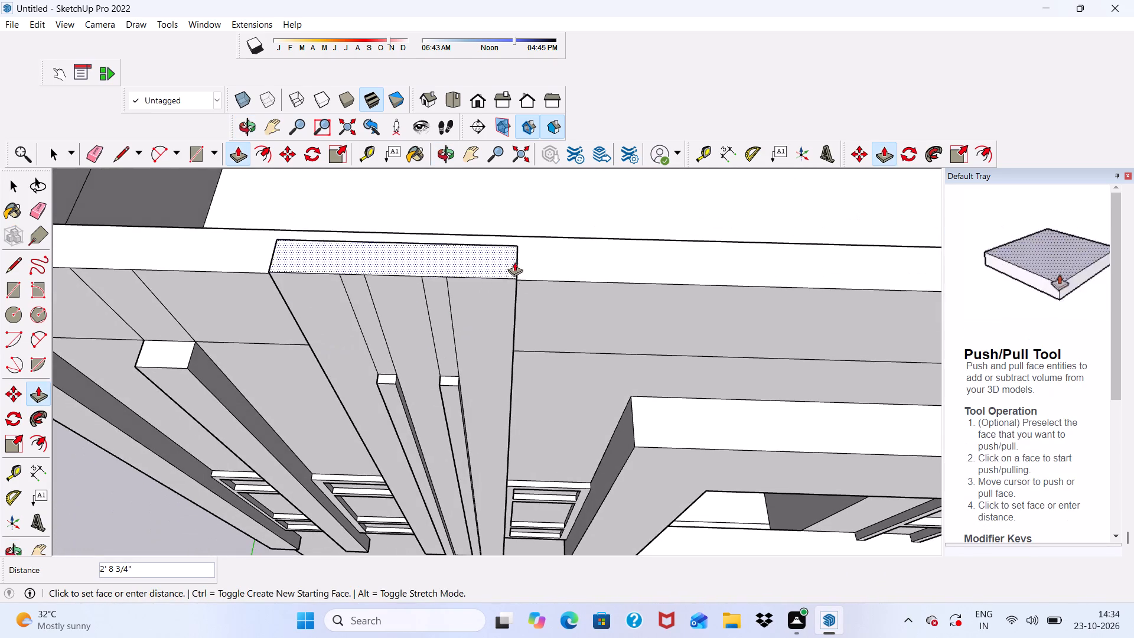
scroll(529, 283, "up", 3)
left_click(529, 283)
scroll(529, 283, "down", 8)
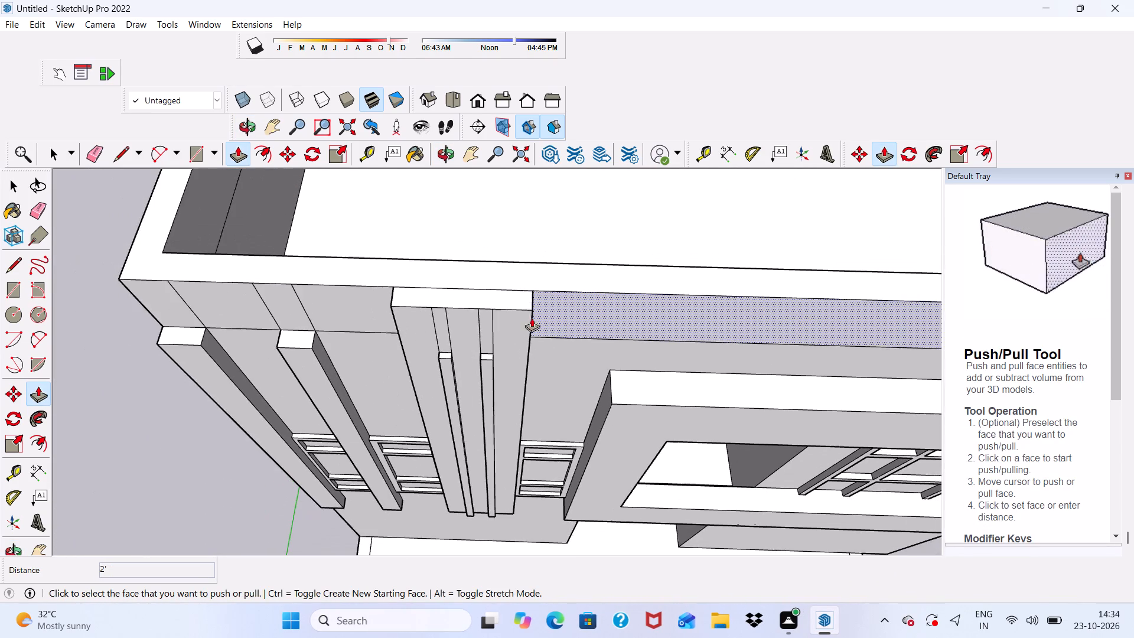
Push/Pull the top of the narrow second band up 2', level with the parapet's top edge.
scroll(278, 329, "up", 8)
left_click(309, 344)
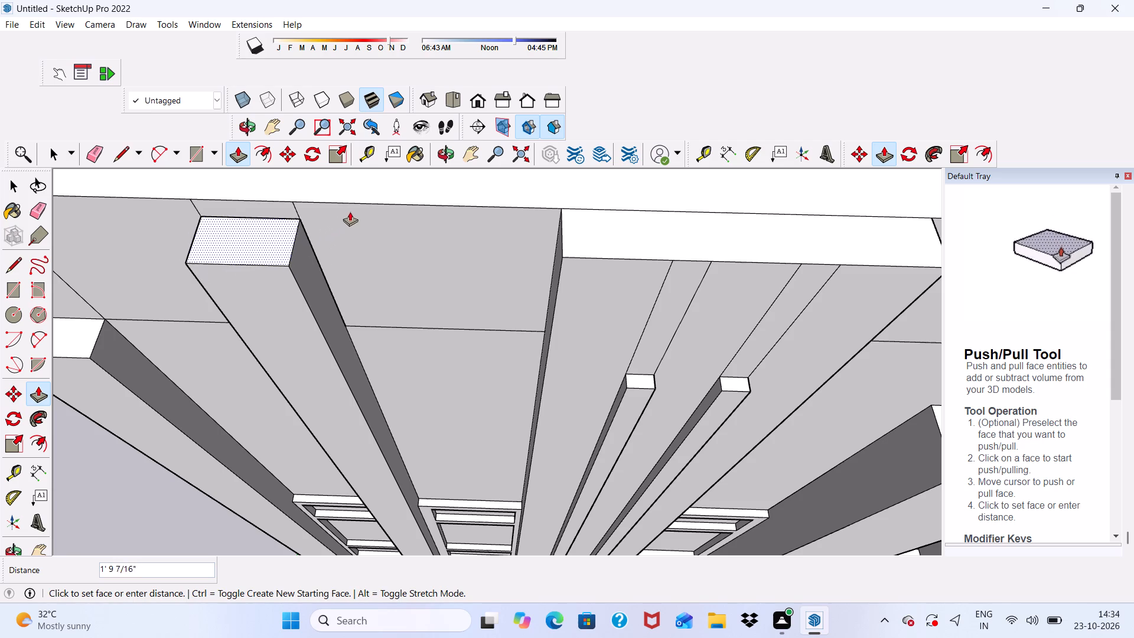
left_click(377, 201)
scroll(387, 217, "down", 5)
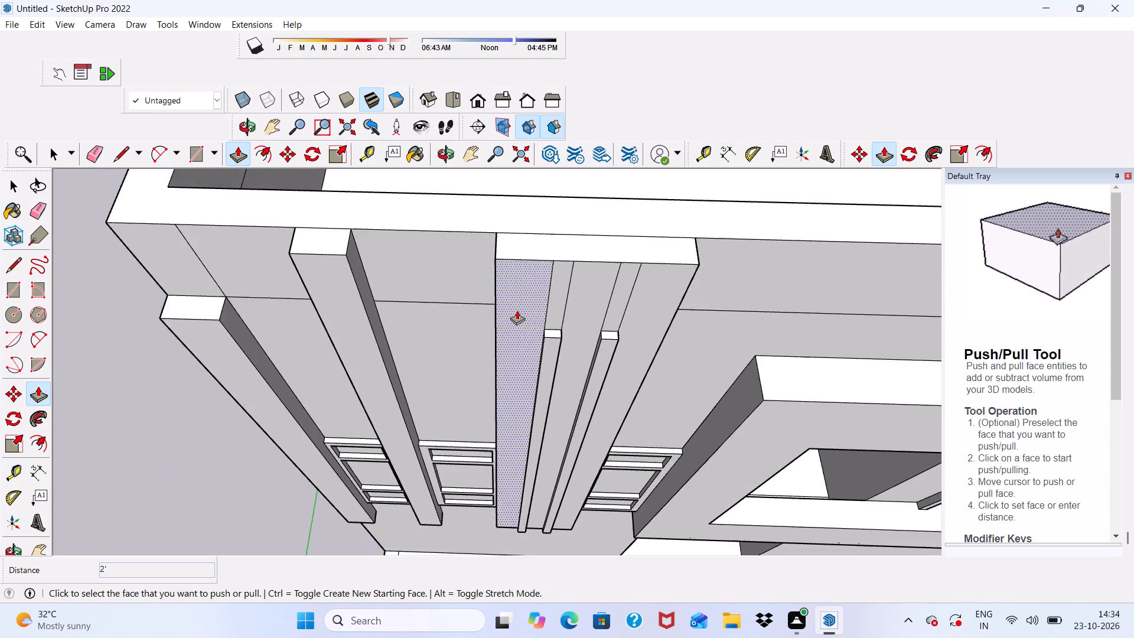
Push/Pull the top of the first band at the house corner up 2', level with the parapet's top edge.
scroll(517, 310, "down", 6)
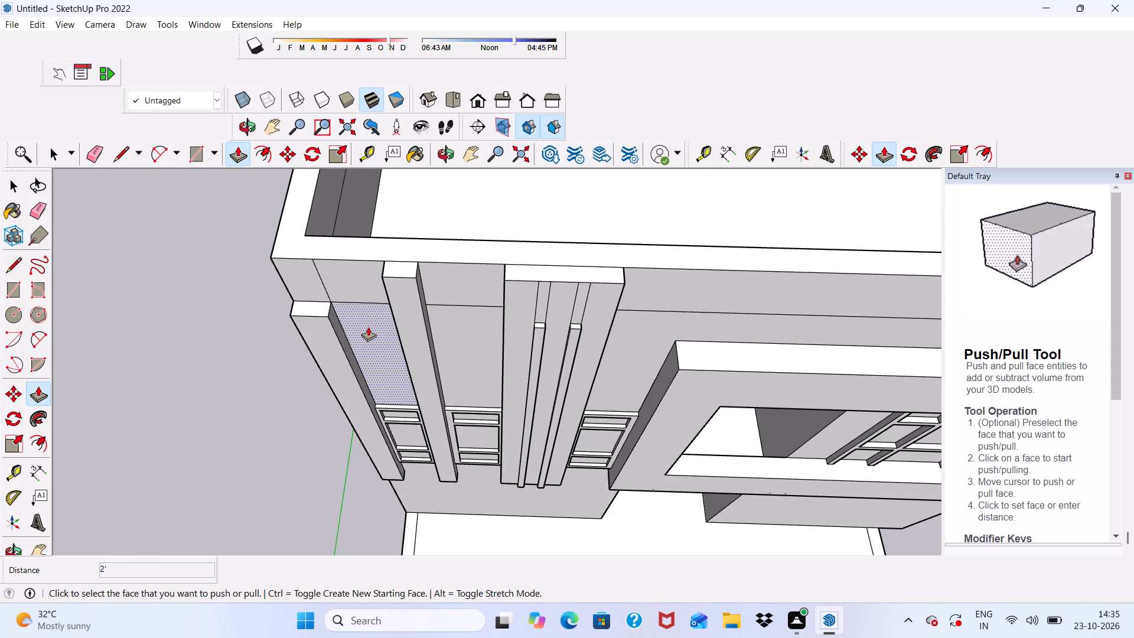
scroll(368, 327, "up", 5)
scroll(267, 293, "up", 3)
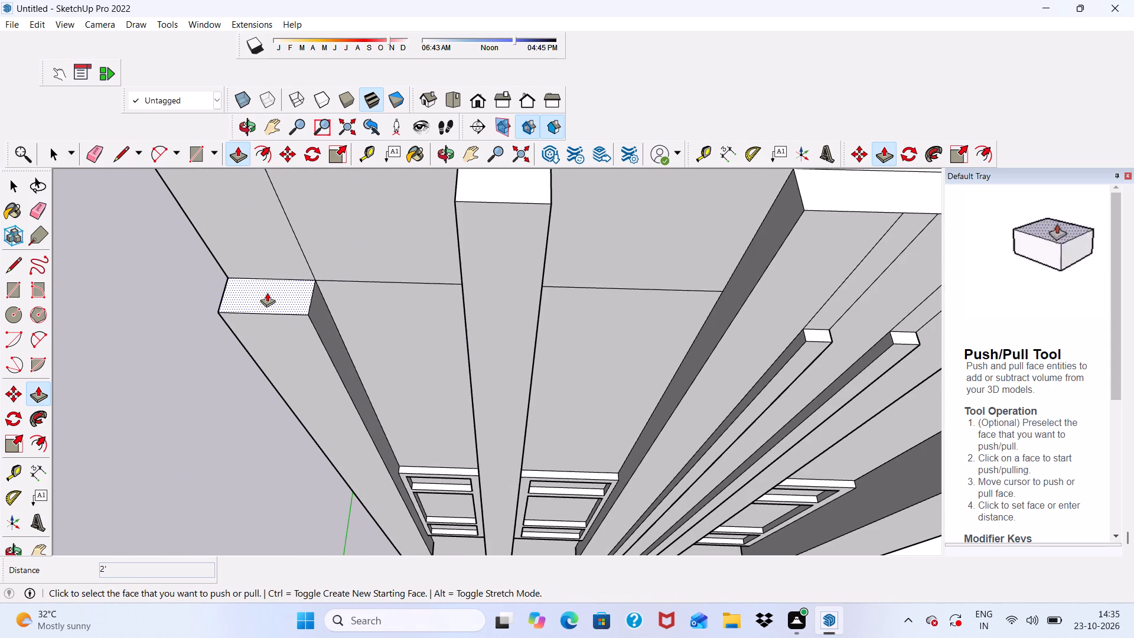
left_click(267, 292)
scroll(267, 292, "down", 5)
scroll(288, 220, "down", 8)
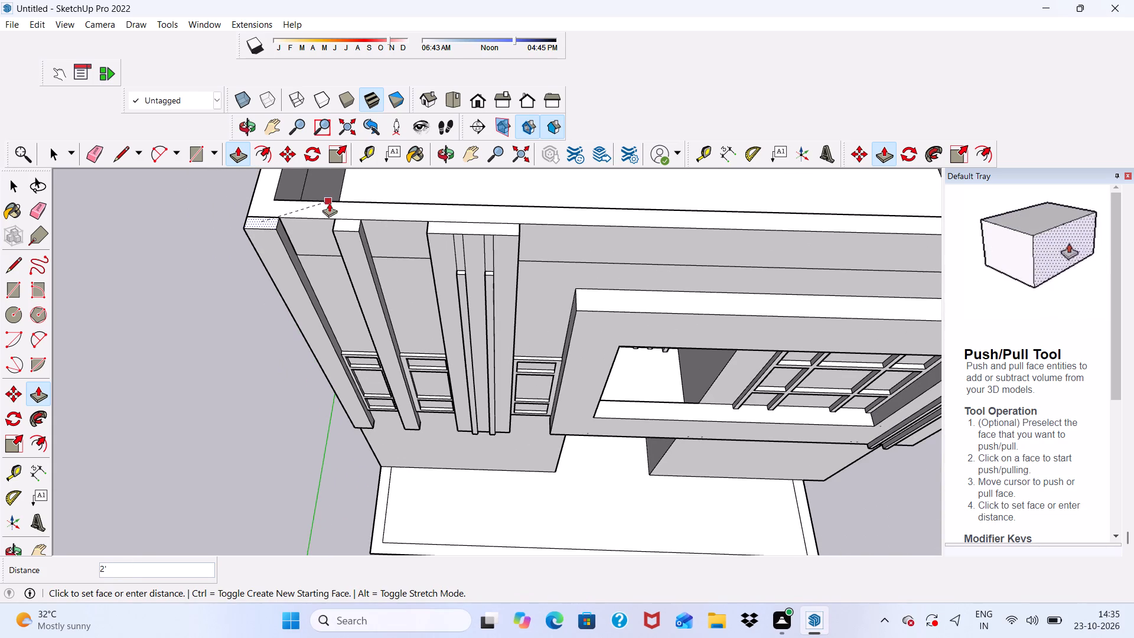
scroll(343, 207, "up", 8)
scroll(334, 225, "down", 1)
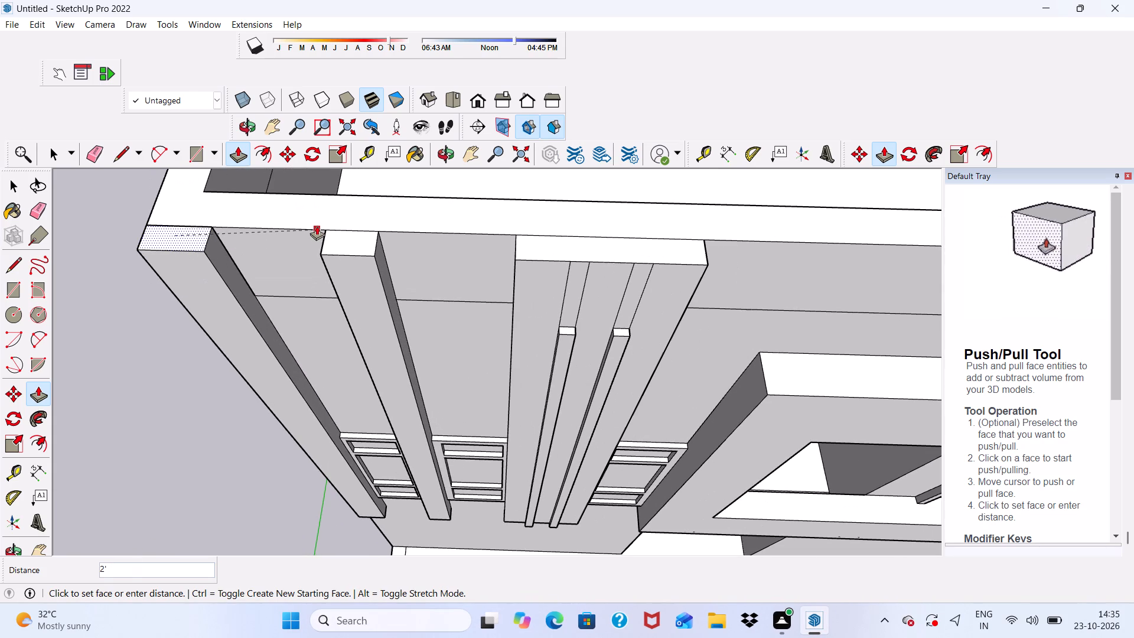
left_click(317, 226)
scroll(318, 245, "down", 3)
middle_click_drag(330, 283, 354, 183)
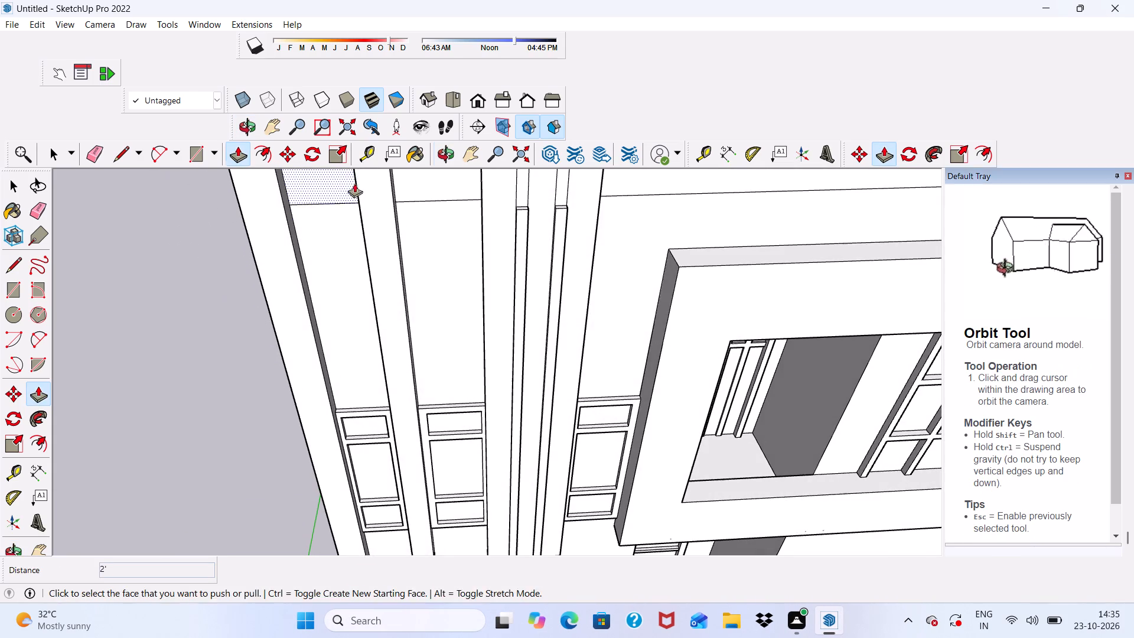
key("space")
Erase the short horizontal edges on the upper wall between the first, second and third bands.
scroll(378, 281, "down", 10)
middle_click_drag(400, 377, 391, 233)
scroll(249, 165, "up", 5)
left_click(95, 154)
scroll(332, 248, "up", 3)
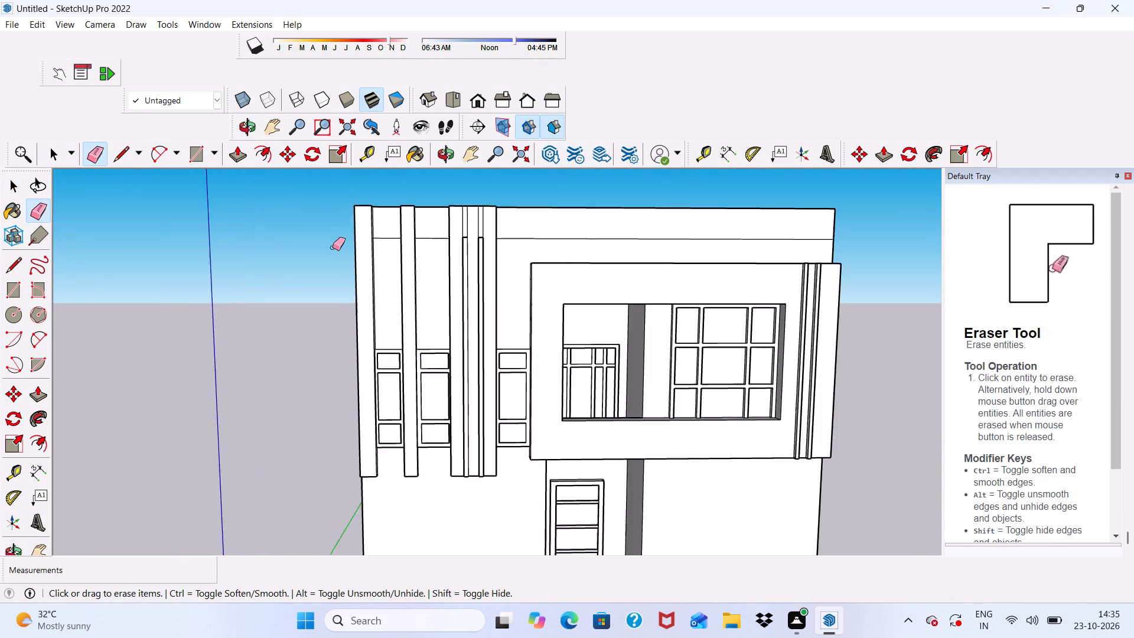
scroll(333, 248, "up", 1)
scroll(423, 245, "up", 9)
middle_click_drag(533, 231, 514, 377)
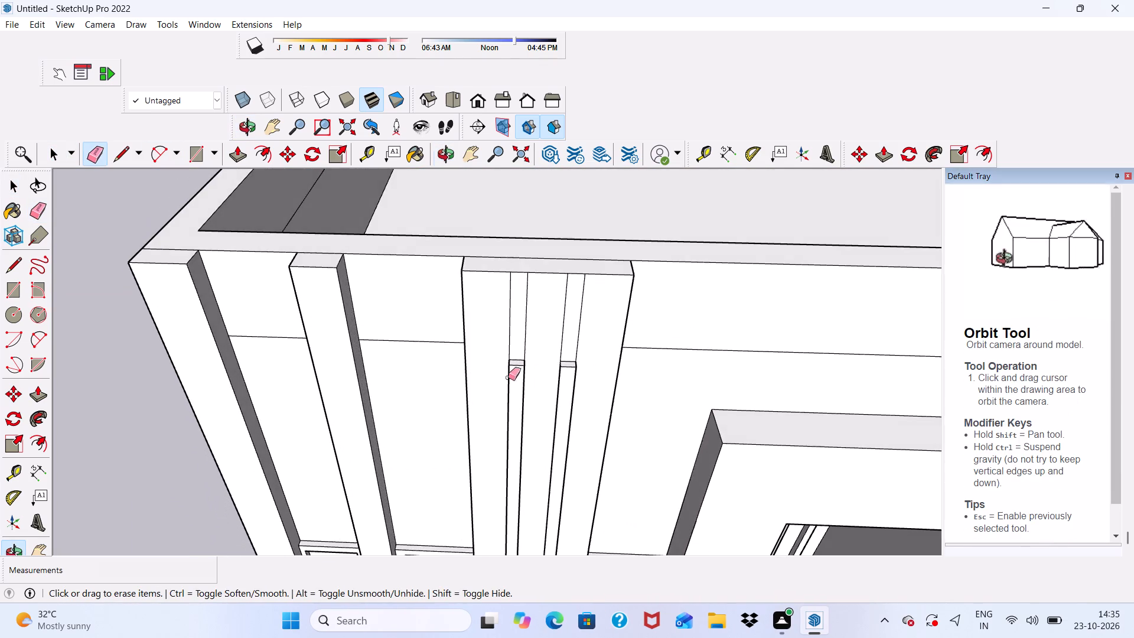
scroll(310, 344, "up", 4)
left_click_drag(399, 322, 419, 370)
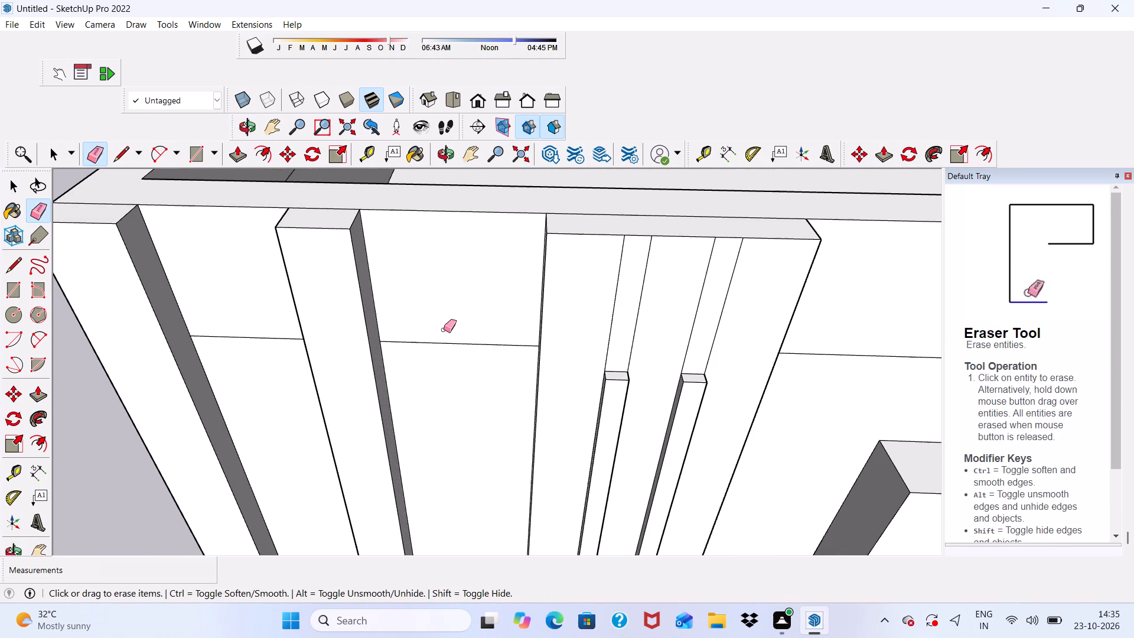
left_click_drag(444, 330, 448, 344)
left_click_drag(265, 322, 260, 344)
Erase the long horizontal edge on the upper wall above the projecting balcony surround.
scroll(210, 324, "down", 2)
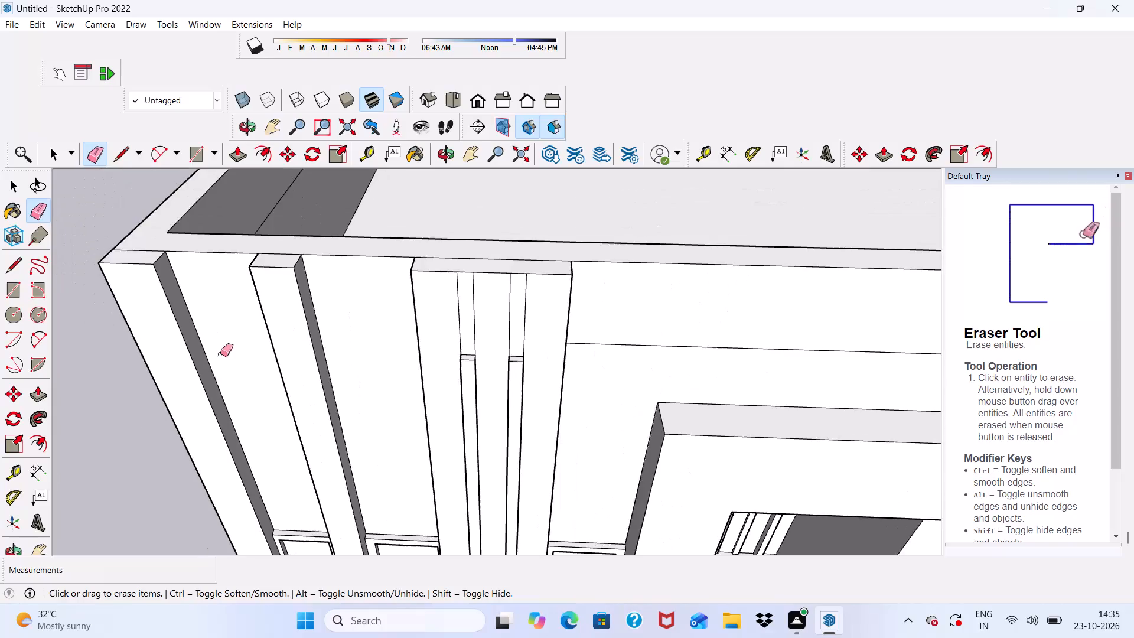
scroll(220, 354, "down", 7)
middle_click_drag(298, 353, 301, 265)
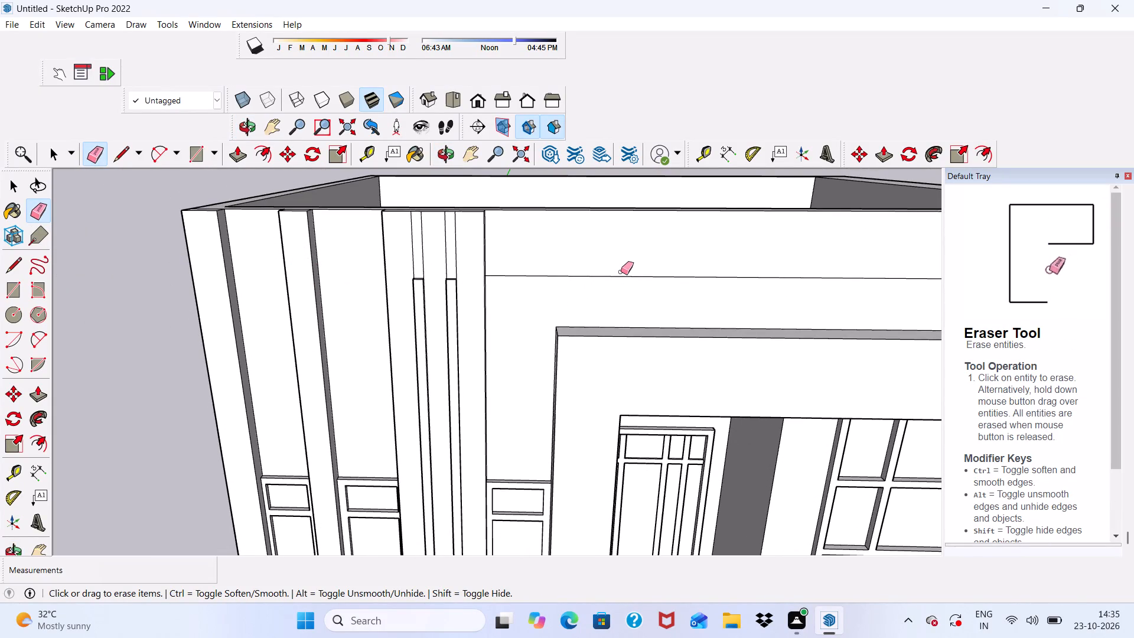
left_click(621, 272)
key("space")
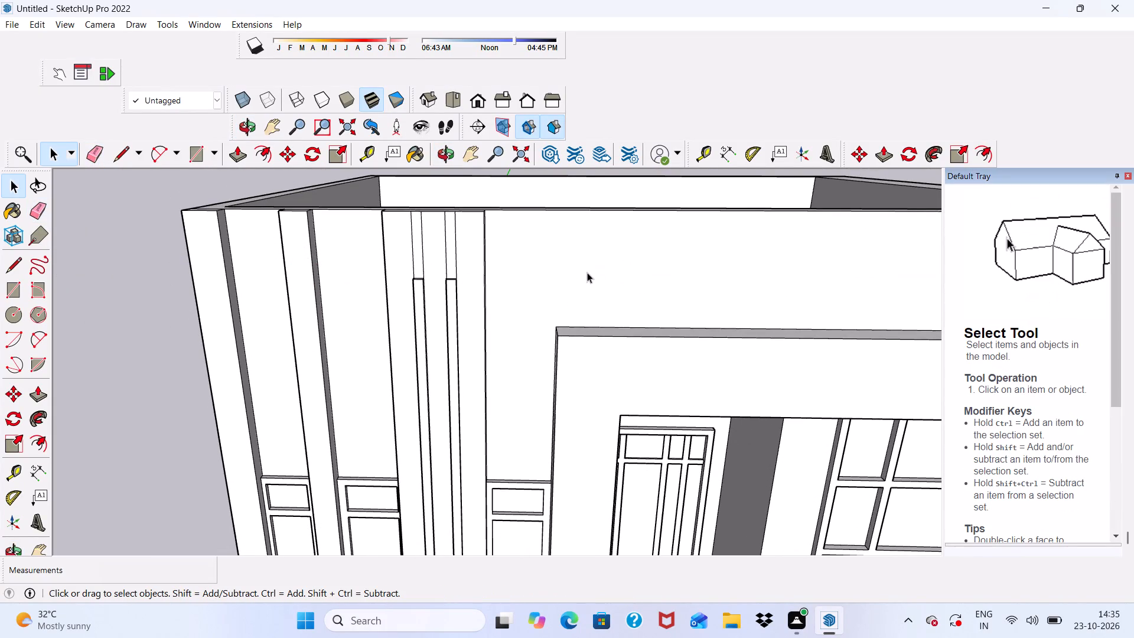
Push/Pull the top of the third band's thin strip nearer the balcony up 2', level with the band's top.
scroll(451, 272, "up", 6)
middle_click_drag(445, 262, 441, 388)
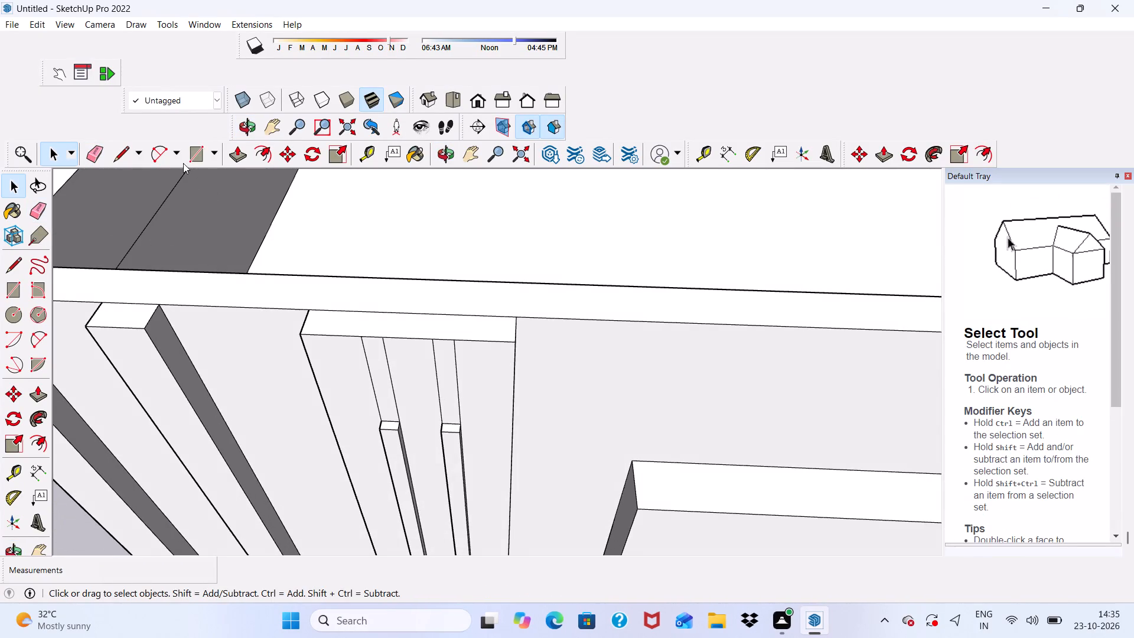
left_click(233, 151)
scroll(436, 448, "up", 6)
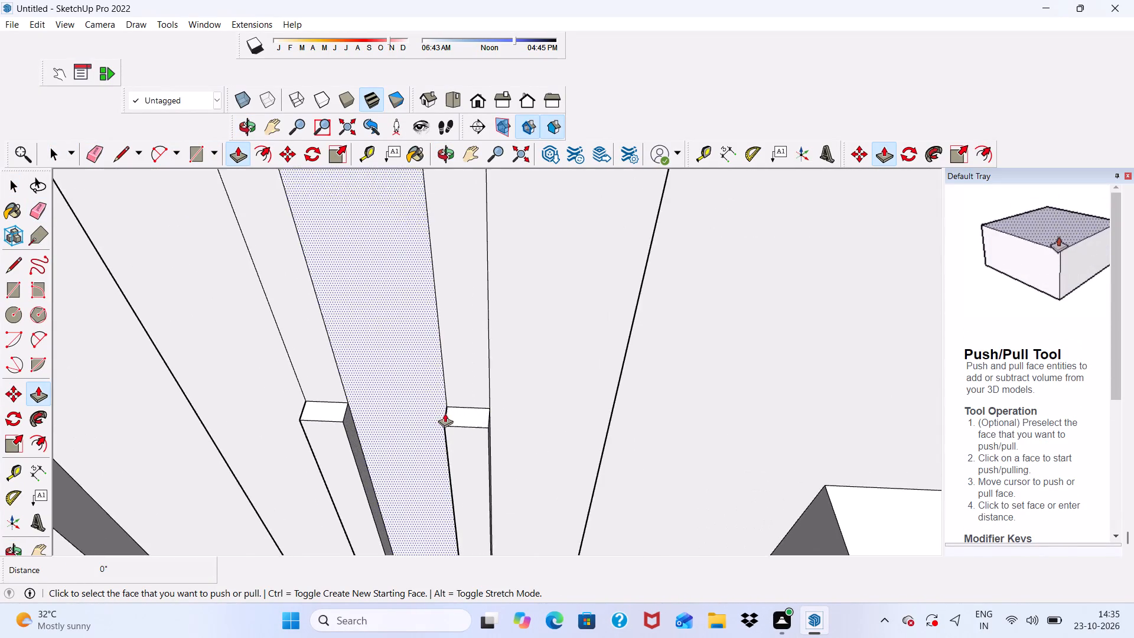
scroll(445, 413, "up", 4)
left_click(459, 411)
scroll(458, 287, "down", 10)
scroll(479, 219, "up", 4)
left_click(490, 217)
Push/Pull the top of the third band's other thin strip up 2', level with the band's top.
scroll(399, 406, "up", 3)
scroll(334, 405, "up", 2)
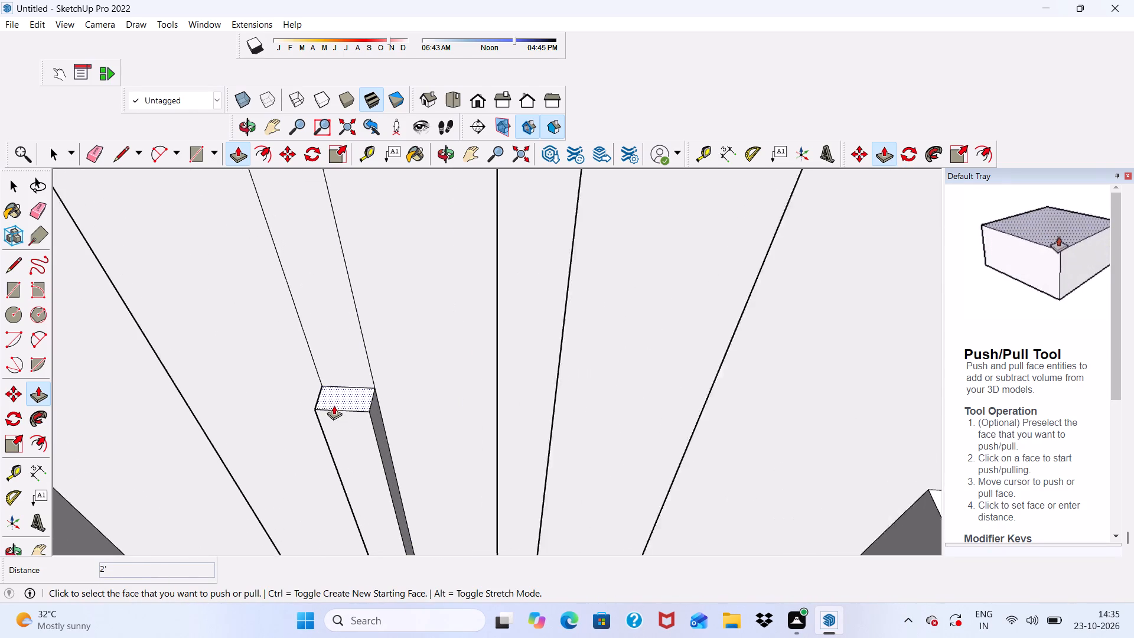
scroll(334, 405, "up", 2)
left_click(331, 393)
scroll(327, 293, "down", 16)
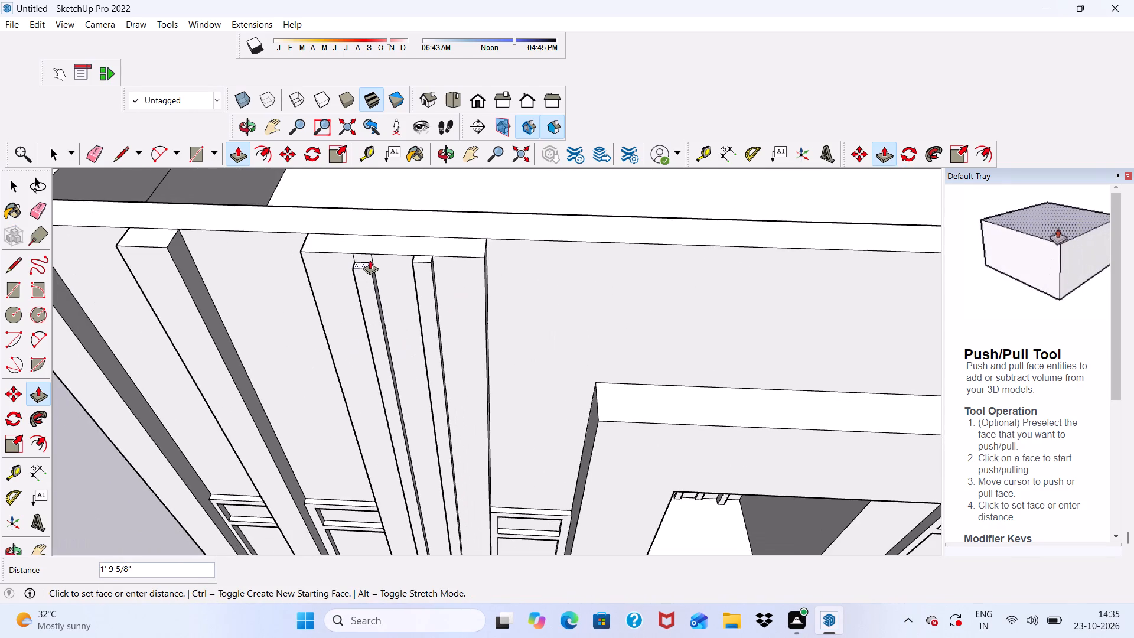
scroll(369, 252, "up", 5)
left_click(388, 253)
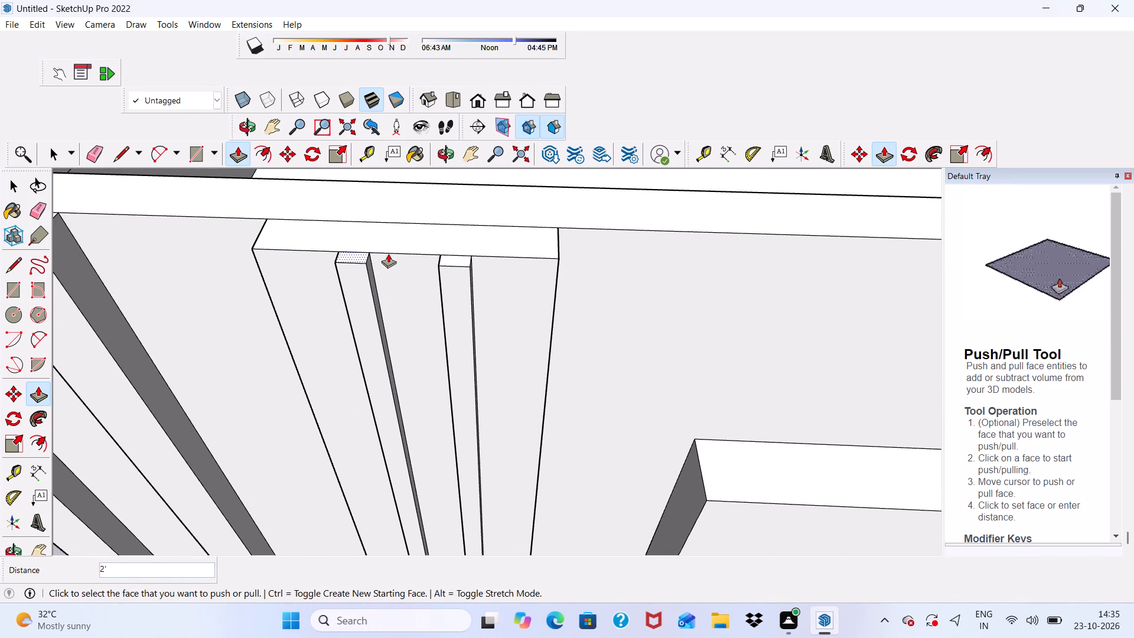
Erase the leftover horizontal edges on the inner faces of the balcony-side and rear parapet walls.
scroll(372, 295, "down", 5)
middle_click_drag(430, 386, 437, 286)
key("space")
scroll(437, 286, "up", 1)
scroll(432, 300, "down", 13)
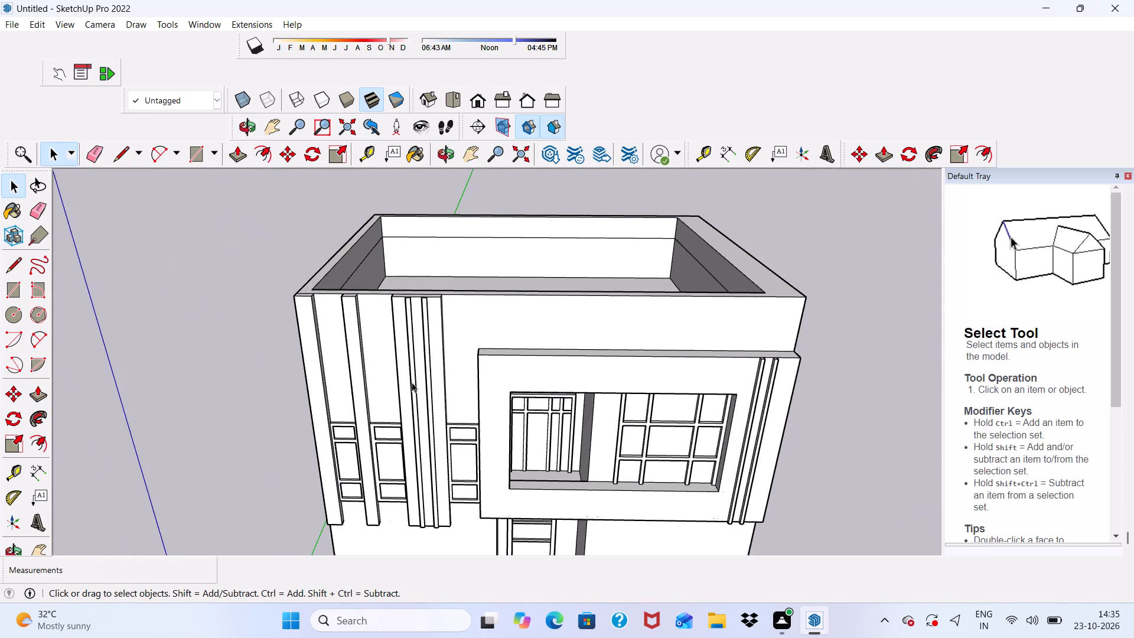
middle_click_drag(412, 382, 329, 307)
scroll(327, 305, "up", 1)
scroll(341, 295, "down", 6)
middle_click_drag(574, 355, 375, 468)
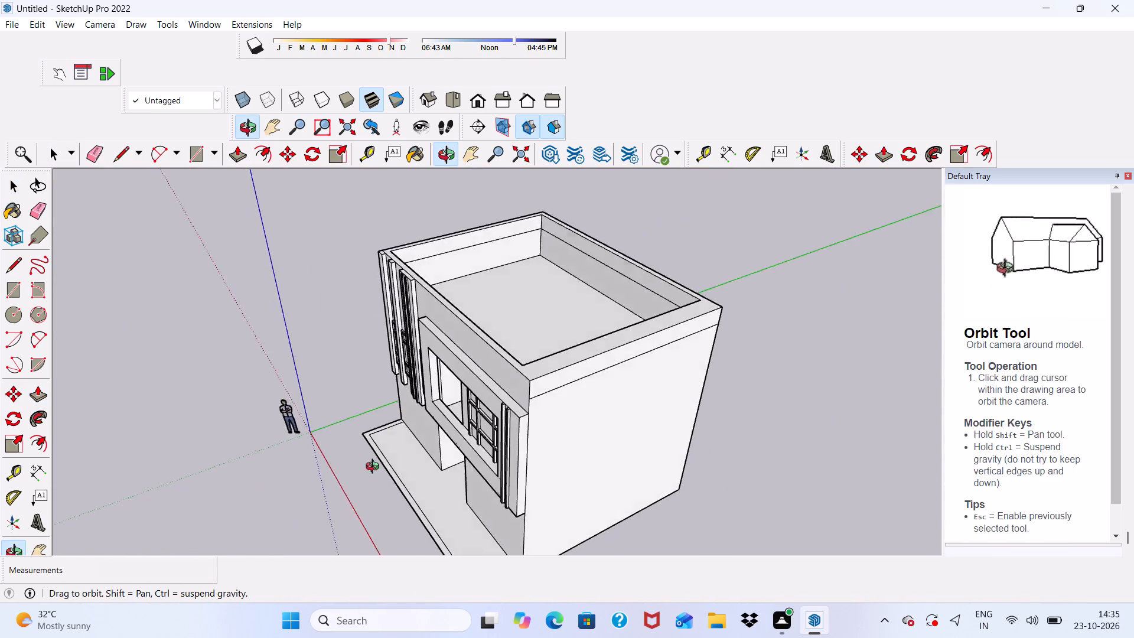
middle_click_drag(375, 468, 582, 392)
scroll(625, 328, "up", 5)
middle_click_drag(625, 328, 608, 424)
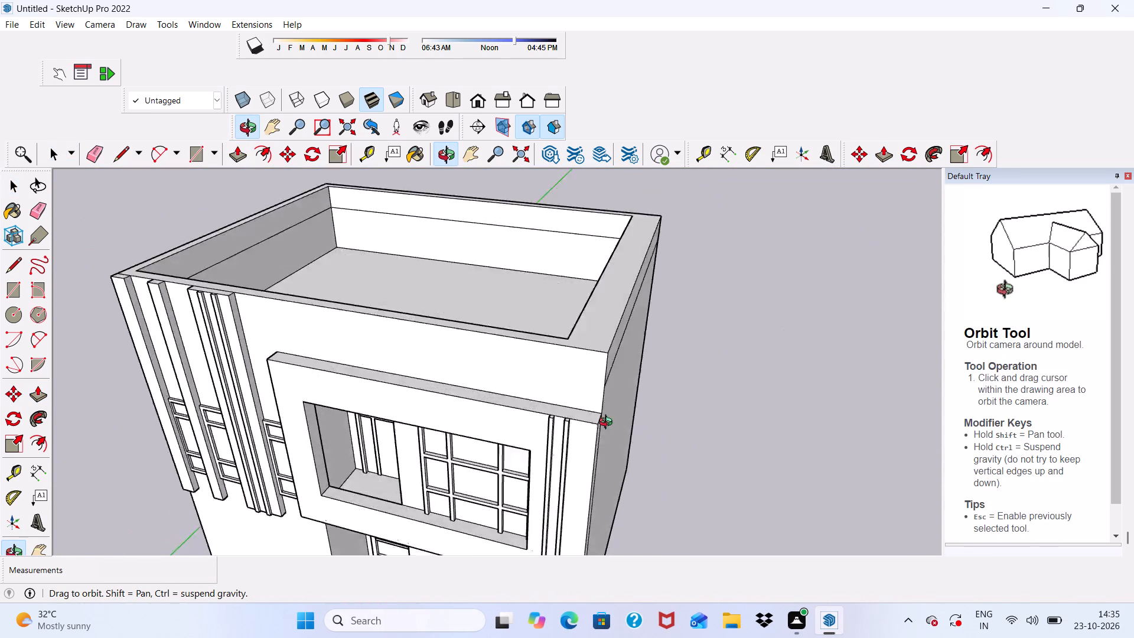
middle_click_drag(608, 424, 343, 512)
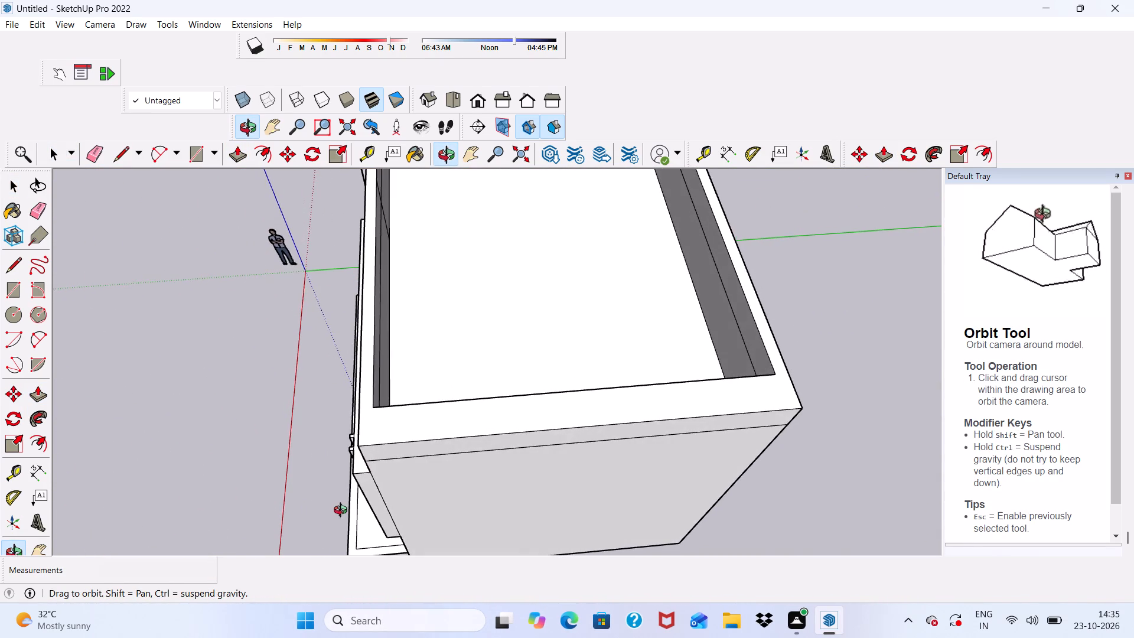
middle_click_drag(343, 512, 851, 529)
scroll(648, 333, "up", 3)
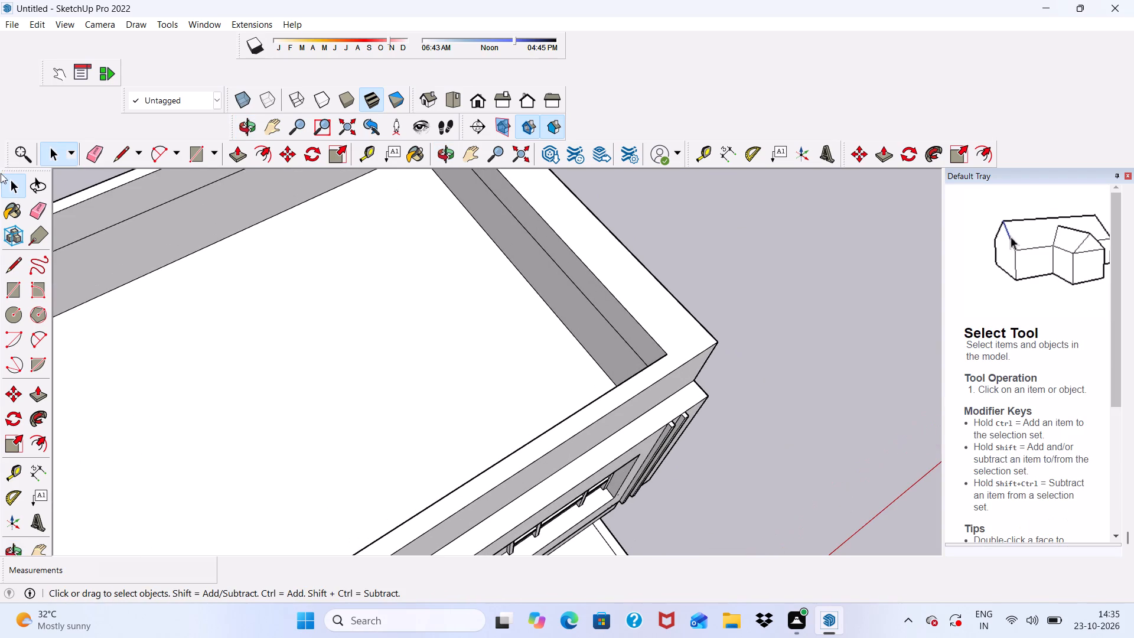
left_click(87, 152)
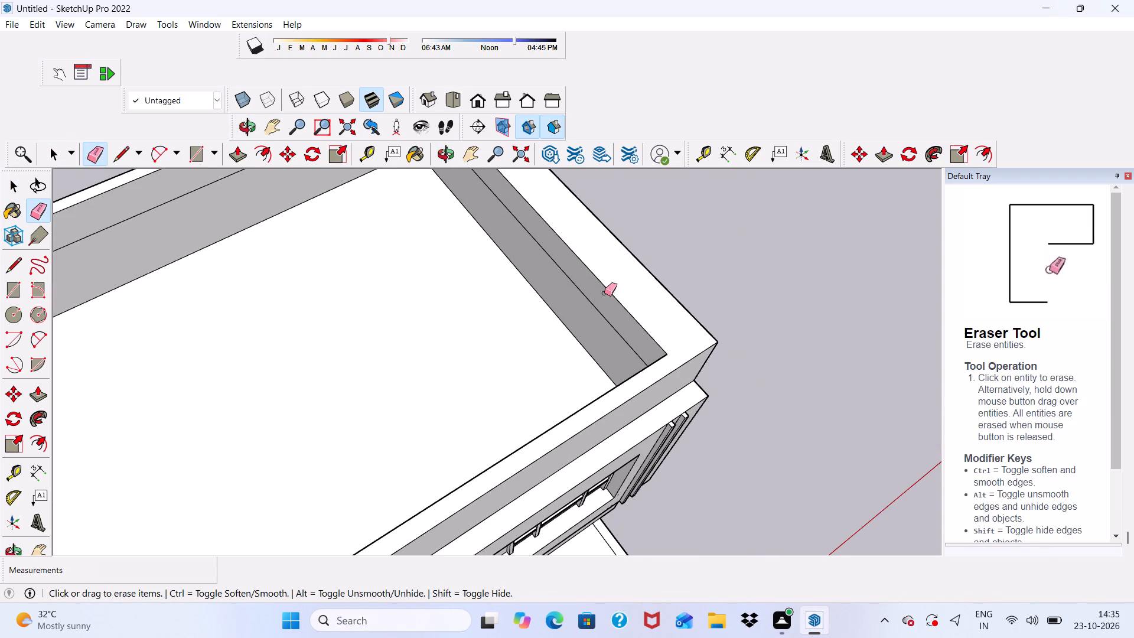
left_click_drag(604, 293, 600, 319)
scroll(516, 301, "down", 5)
key("space")
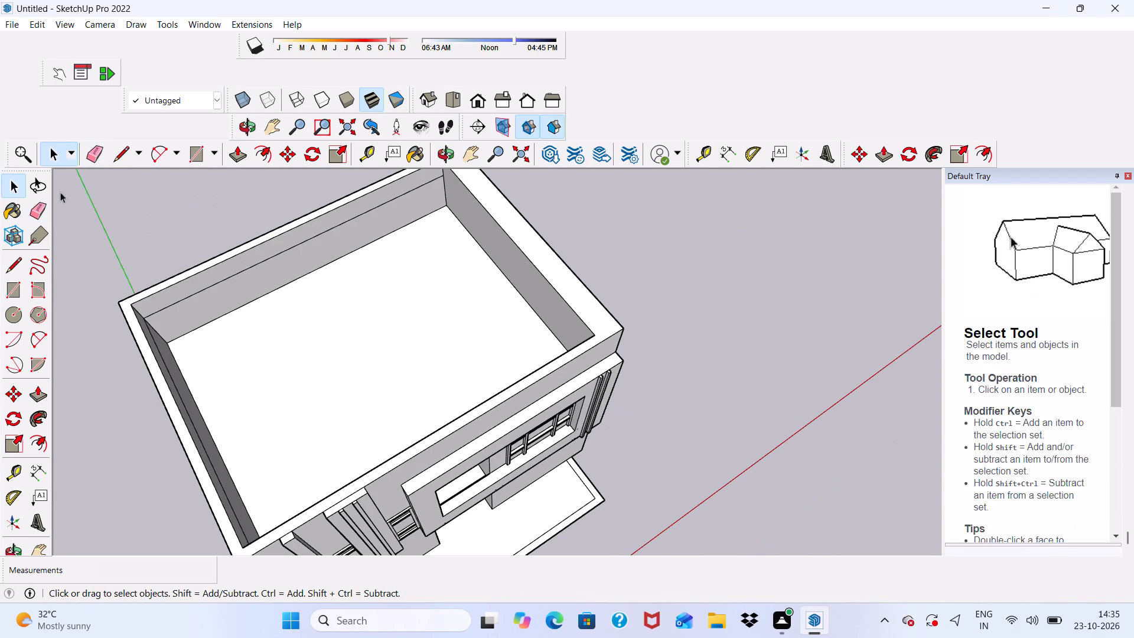
left_click_drag(90, 145, 99, 155)
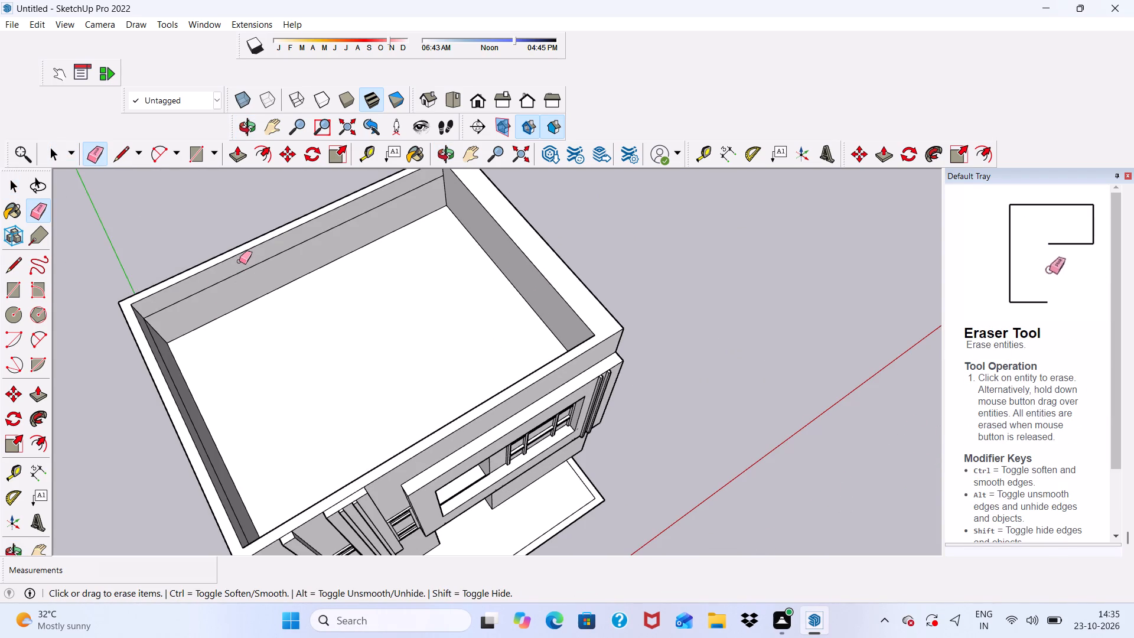
left_click(242, 270)
Erase the horizontal edges inside the front and band-side parapet walls, plus the short vertical edge on the front wall's inner face.
scroll(273, 343, "down", 1)
middle_click_drag(277, 351, 96, 372)
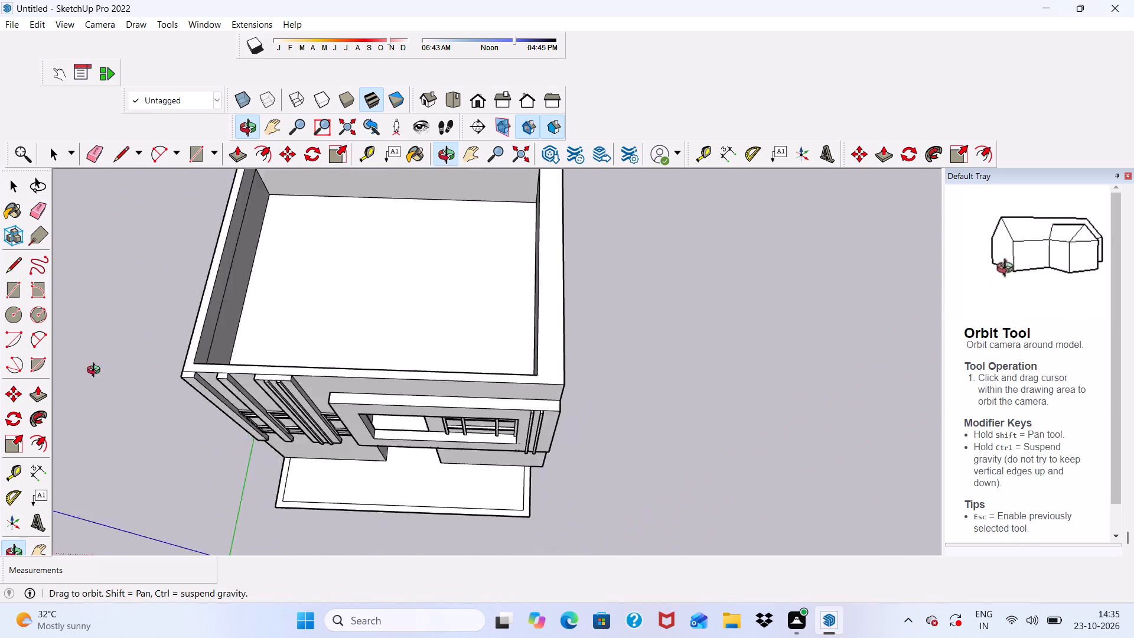
middle_click_drag(96, 372, 6, 379)
scroll(432, 266, "up", 5)
middle_click_drag(446, 324, 51, 326)
scroll(315, 329, "up", 1)
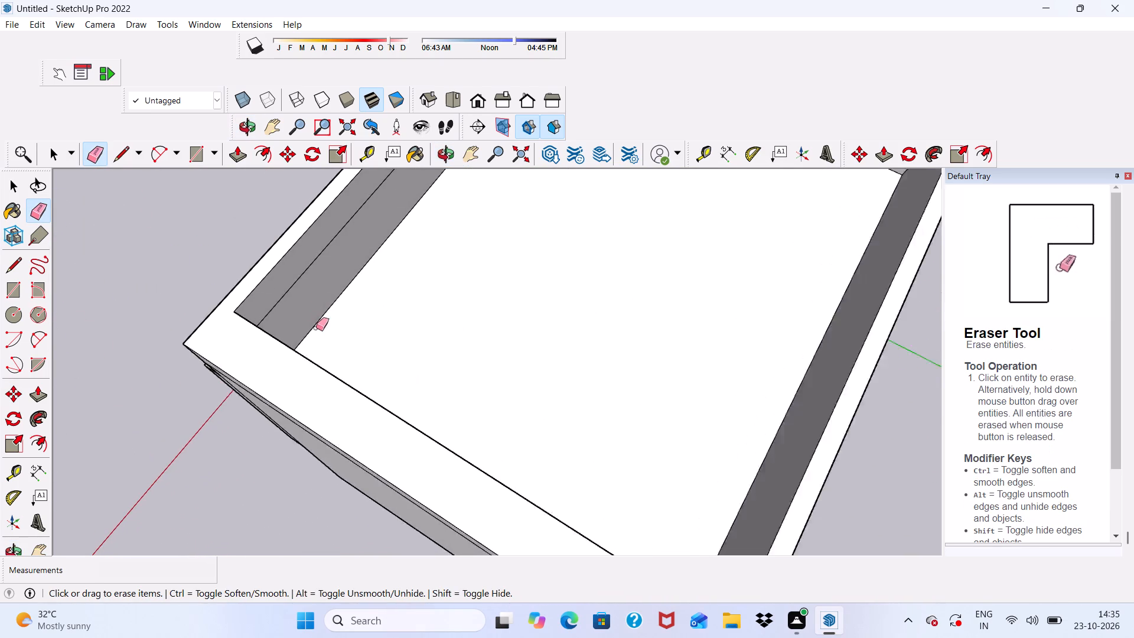
scroll(316, 328, "up", 3)
left_click_drag(291, 261, 297, 277)
scroll(298, 292, "down", 16)
scroll(480, 233, "up", 5)
scroll(480, 216, "down", 1)
scroll(480, 216, "up", 4)
left_click_drag(480, 216, 480, 226)
scroll(430, 229, "up", 4)
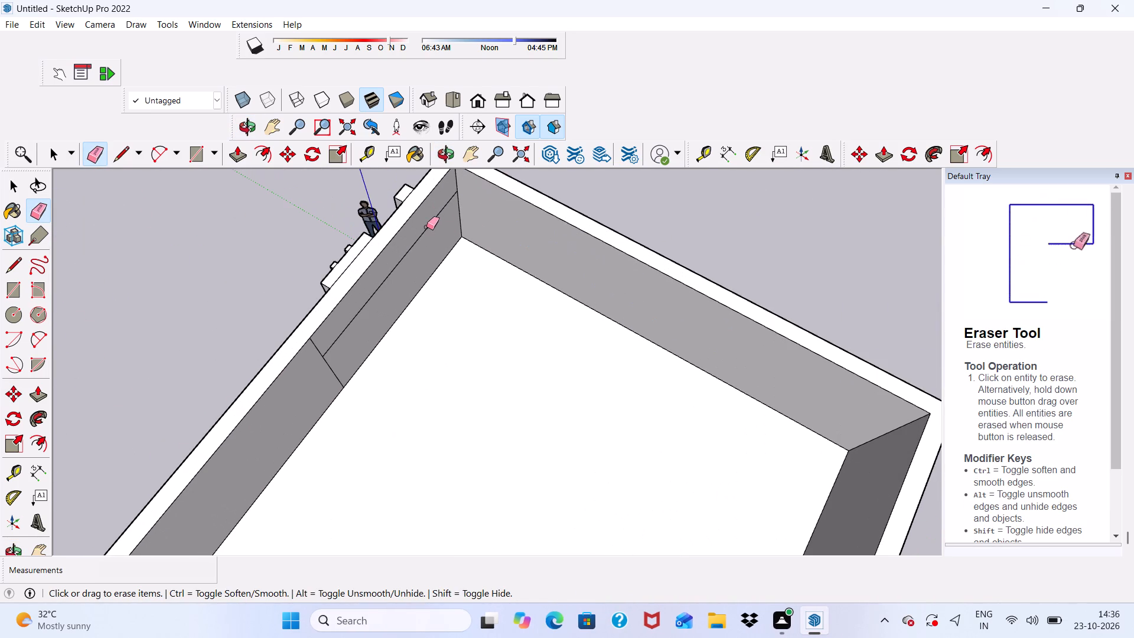
left_click_drag(426, 227, 423, 236)
scroll(348, 357, "up", 2)
left_click_drag(328, 351, 322, 360)
scroll(322, 362, "down", 4)
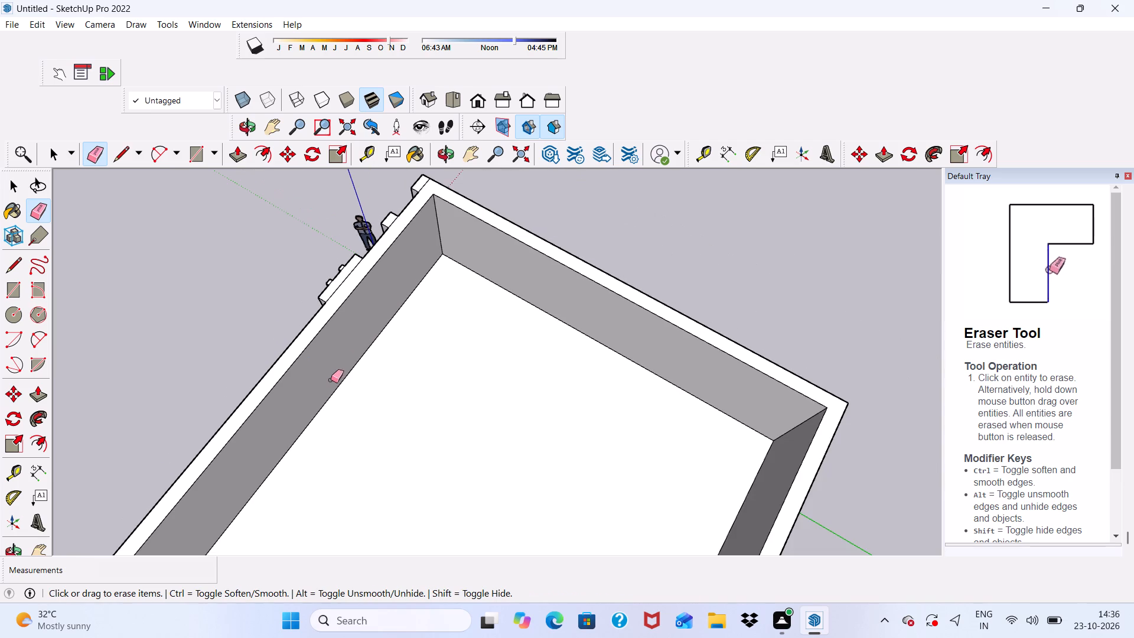
key("space")
key("space")
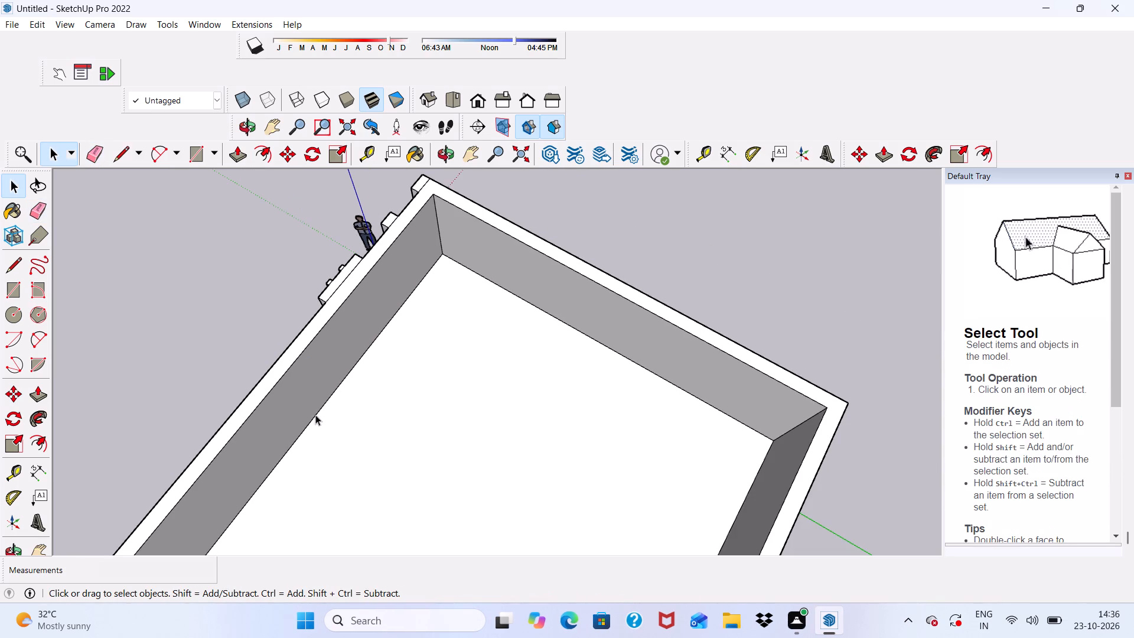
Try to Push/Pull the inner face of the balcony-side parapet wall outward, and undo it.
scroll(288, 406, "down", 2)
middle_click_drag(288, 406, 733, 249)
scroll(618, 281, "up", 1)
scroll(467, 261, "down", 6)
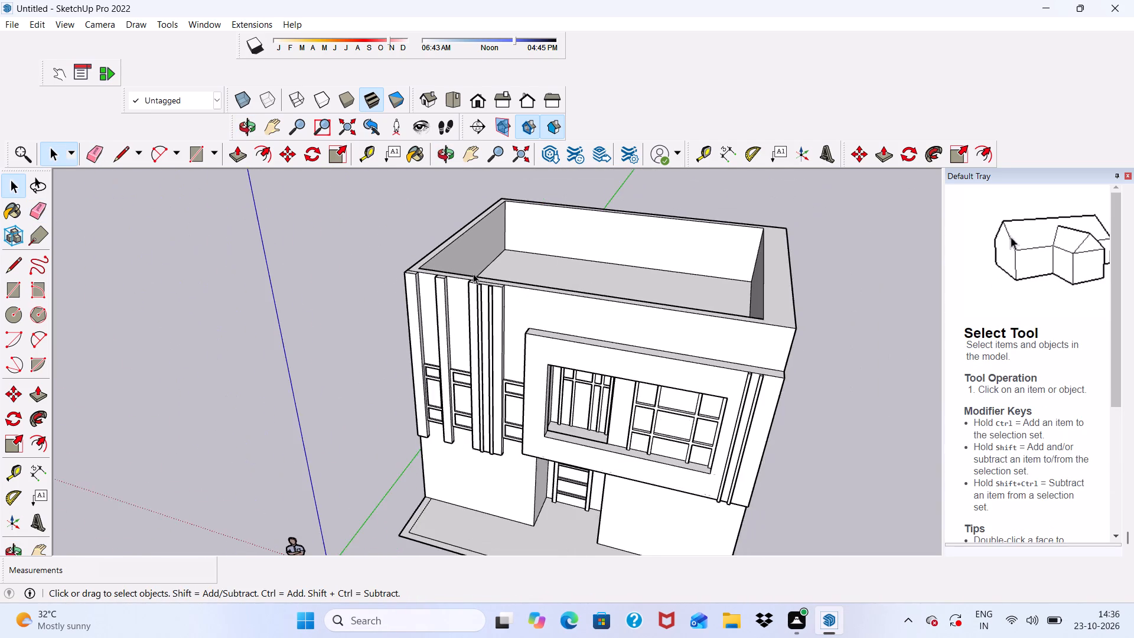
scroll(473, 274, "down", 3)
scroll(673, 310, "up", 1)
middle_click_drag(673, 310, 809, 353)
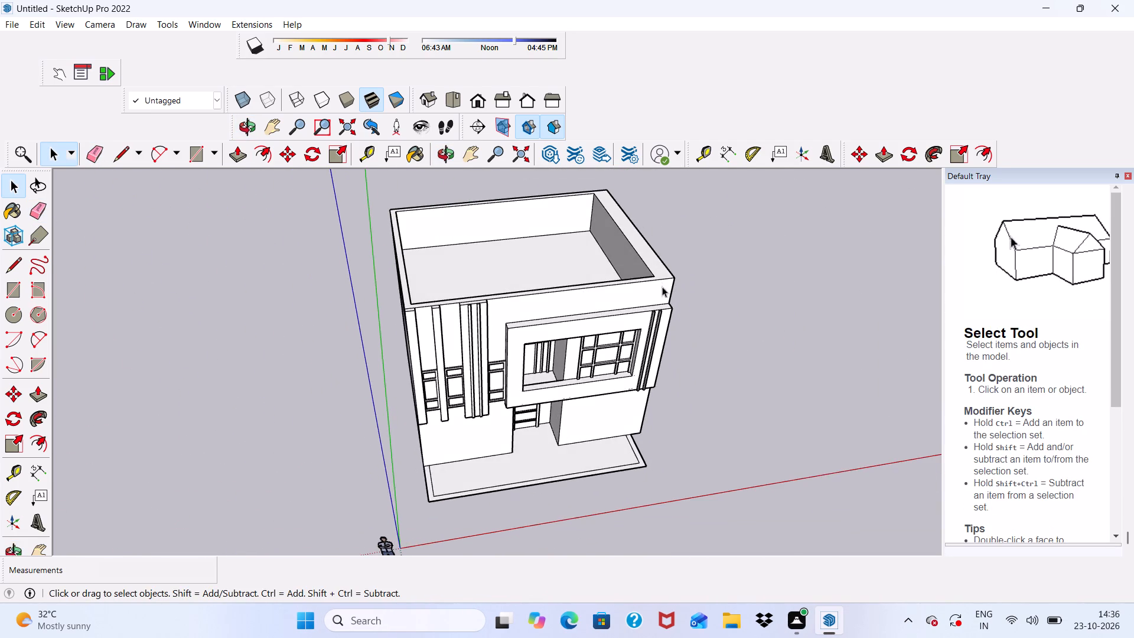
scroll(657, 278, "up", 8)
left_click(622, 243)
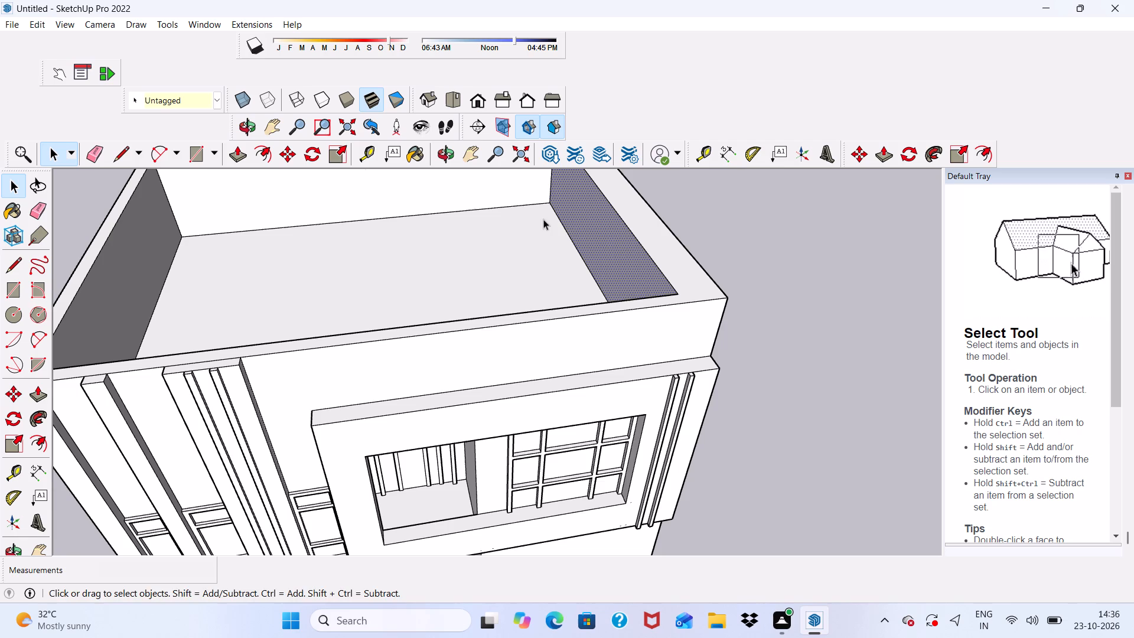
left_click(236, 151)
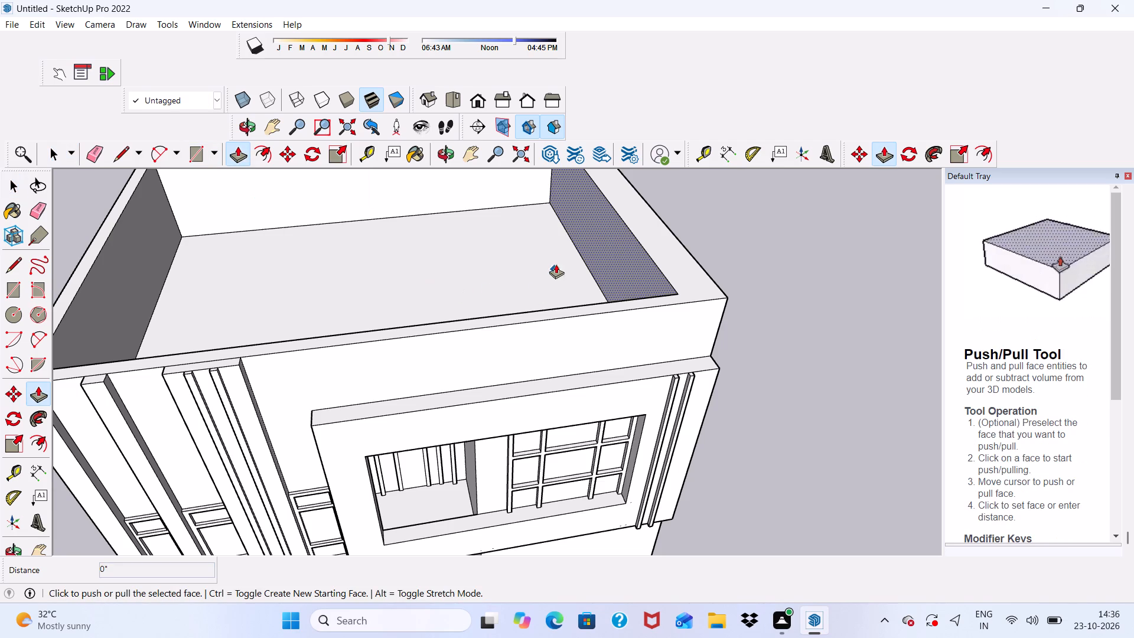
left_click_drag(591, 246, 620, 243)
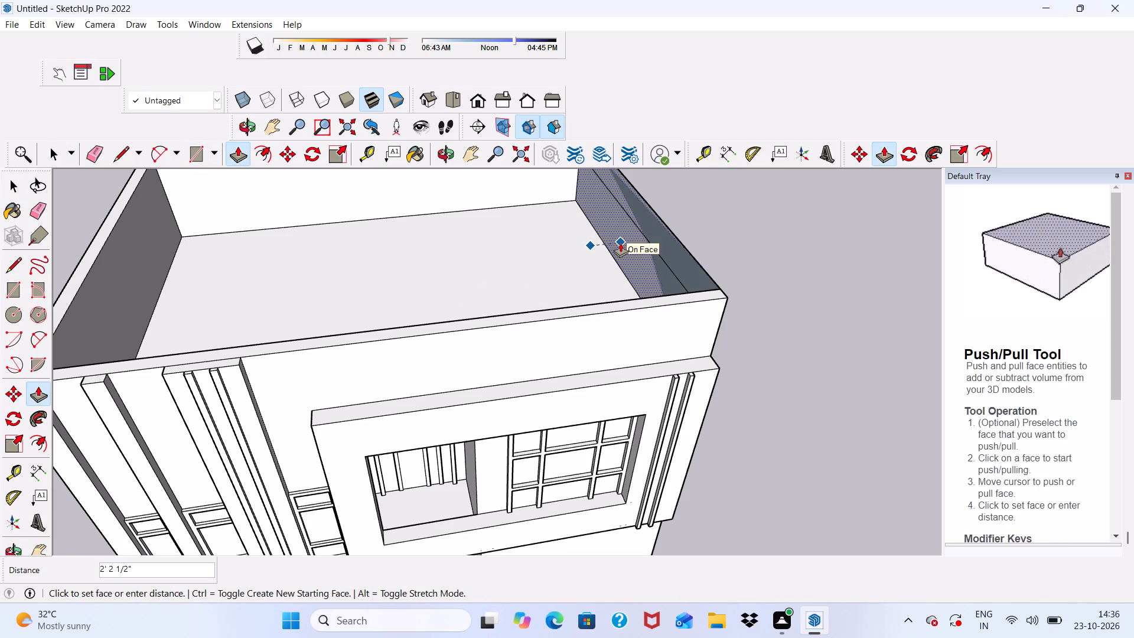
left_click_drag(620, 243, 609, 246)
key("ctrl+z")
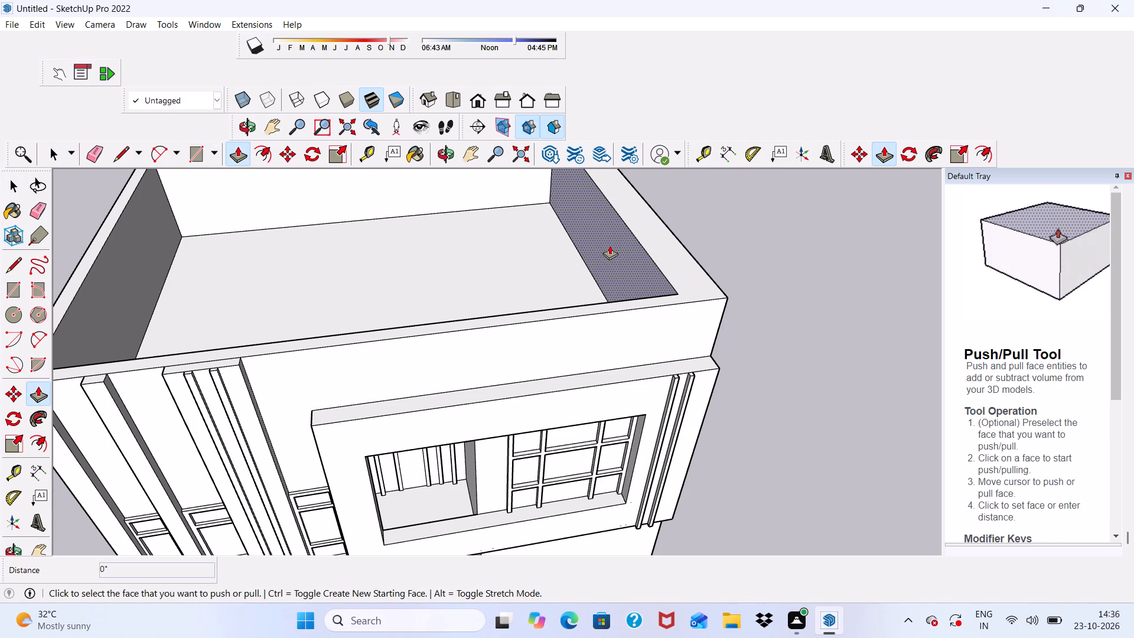
Push/Pull the inner face of the balcony-side parapet wall outward, thinning it to roughly the front parapet's thickness.
left_click_drag(617, 248, 627, 243)
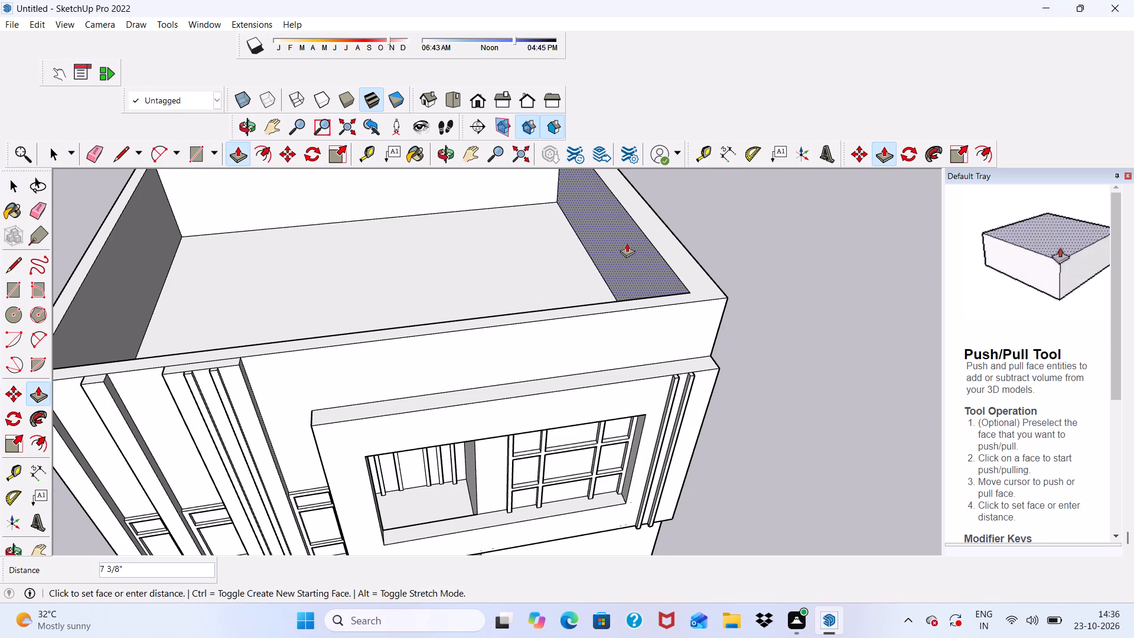
left_click_drag(627, 243, 637, 237)
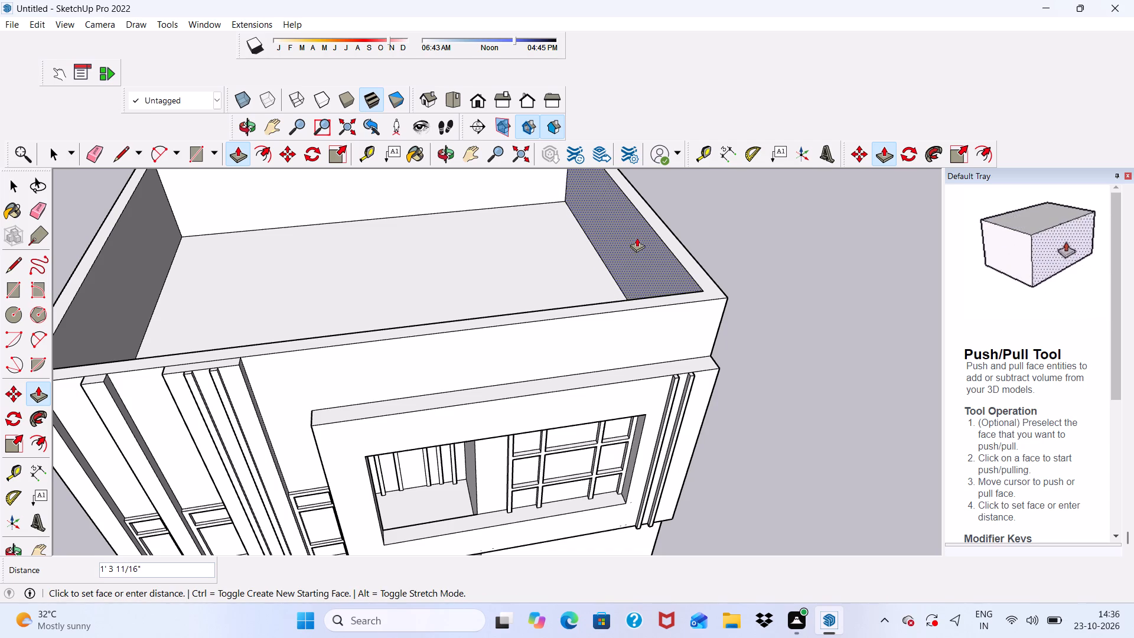
left_click_drag(637, 237, 640, 236)
key("space")
left_click(820, 247)
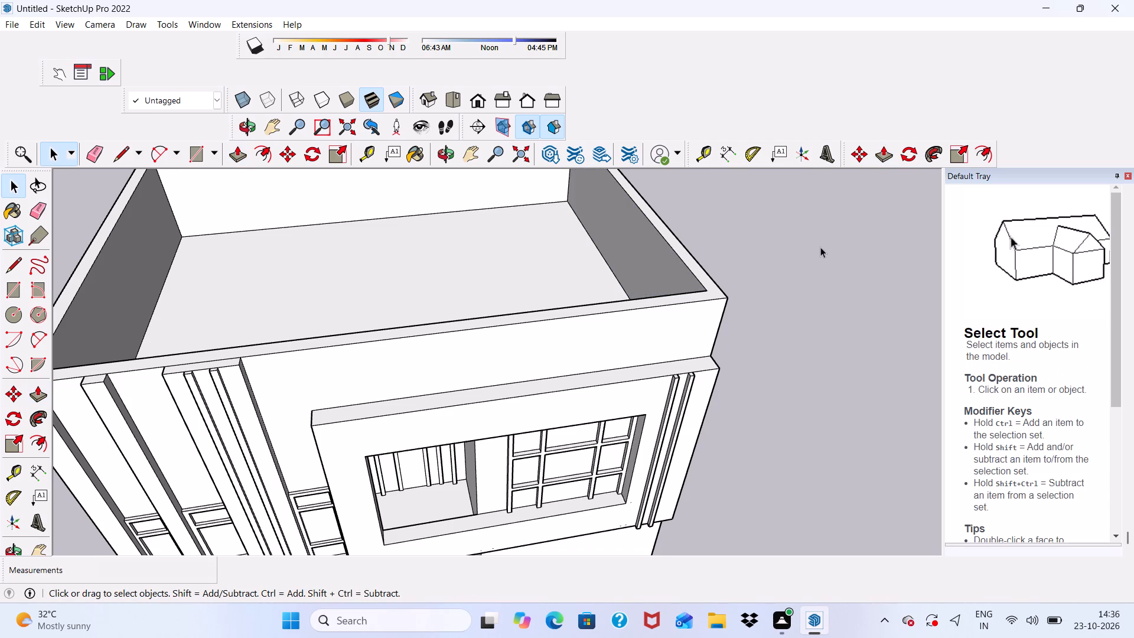
Draw a rectangle about 12' 4" by 3' 8" on the front parapet, from its top edge down to the balcony surround.
scroll(689, 282, "down", 4)
middle_click_drag(621, 363, 582, 235)
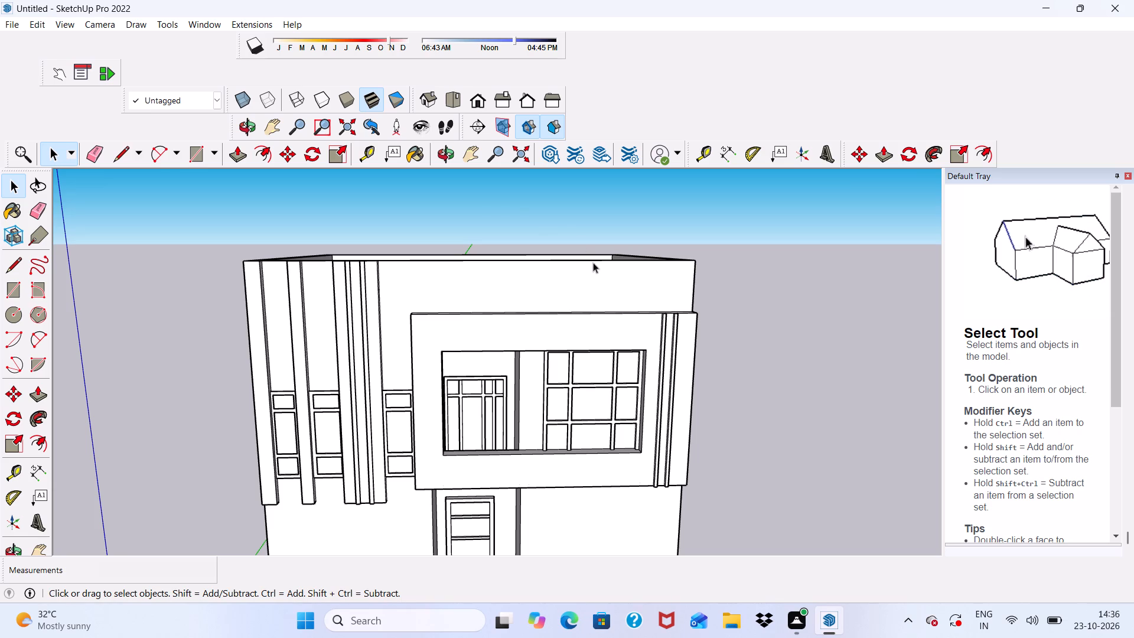
scroll(481, 288, "down", 3)
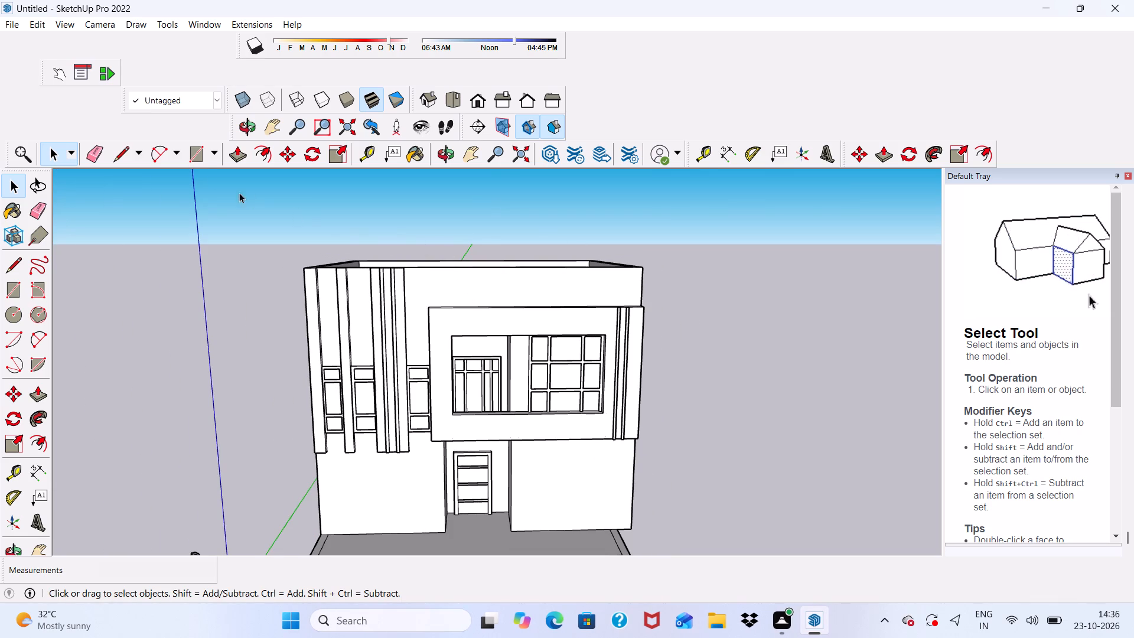
left_click(199, 151)
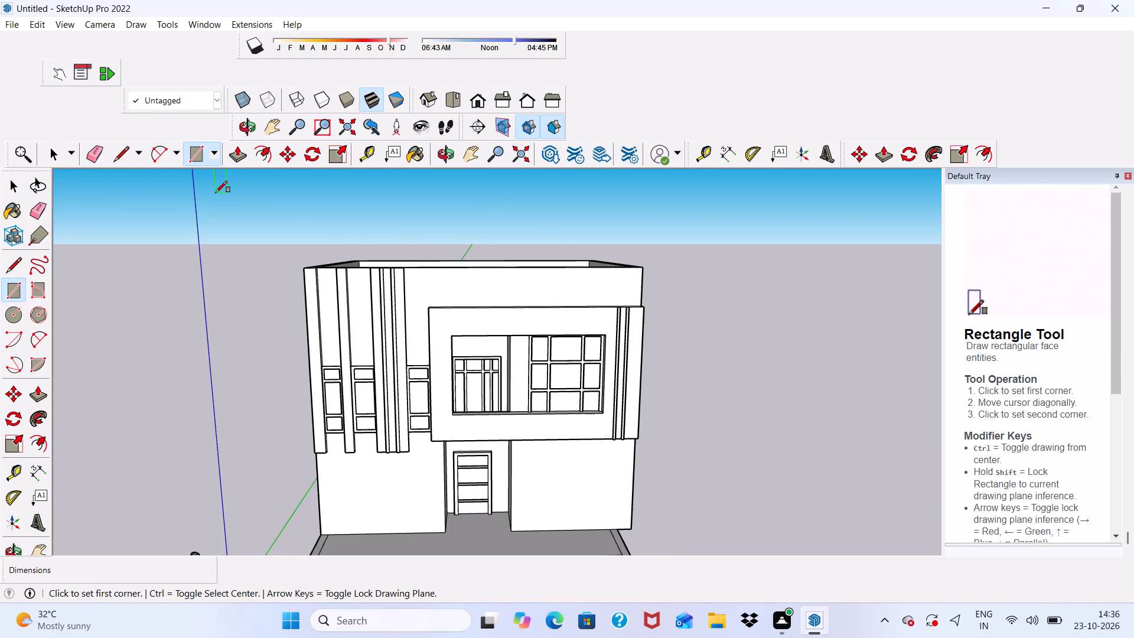
left_click(486, 268)
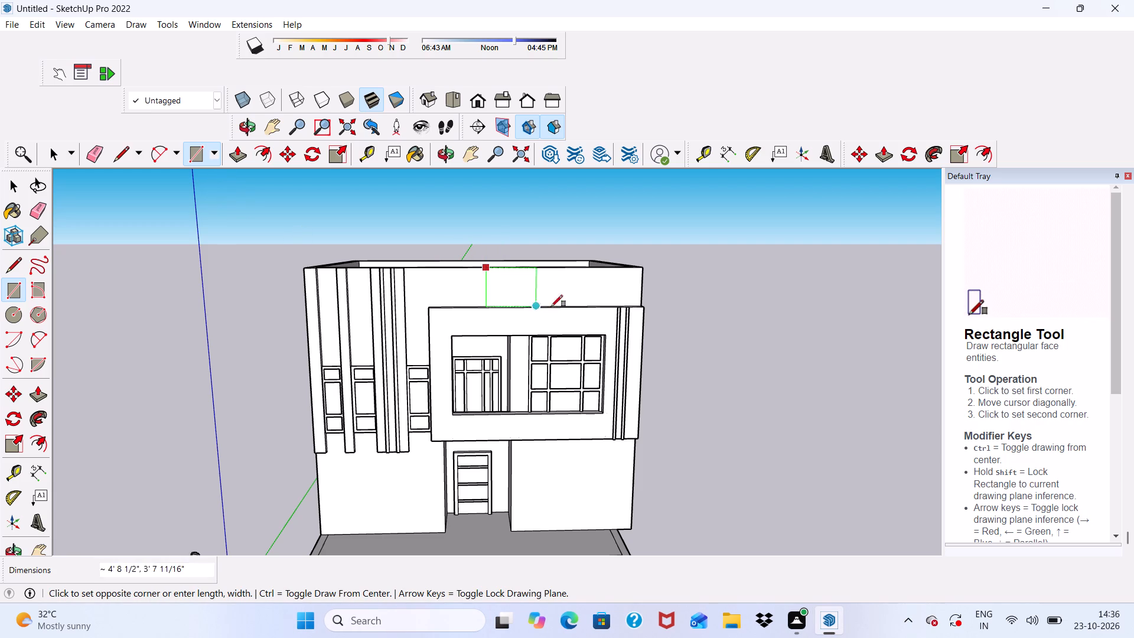
scroll(625, 298, "up", 9)
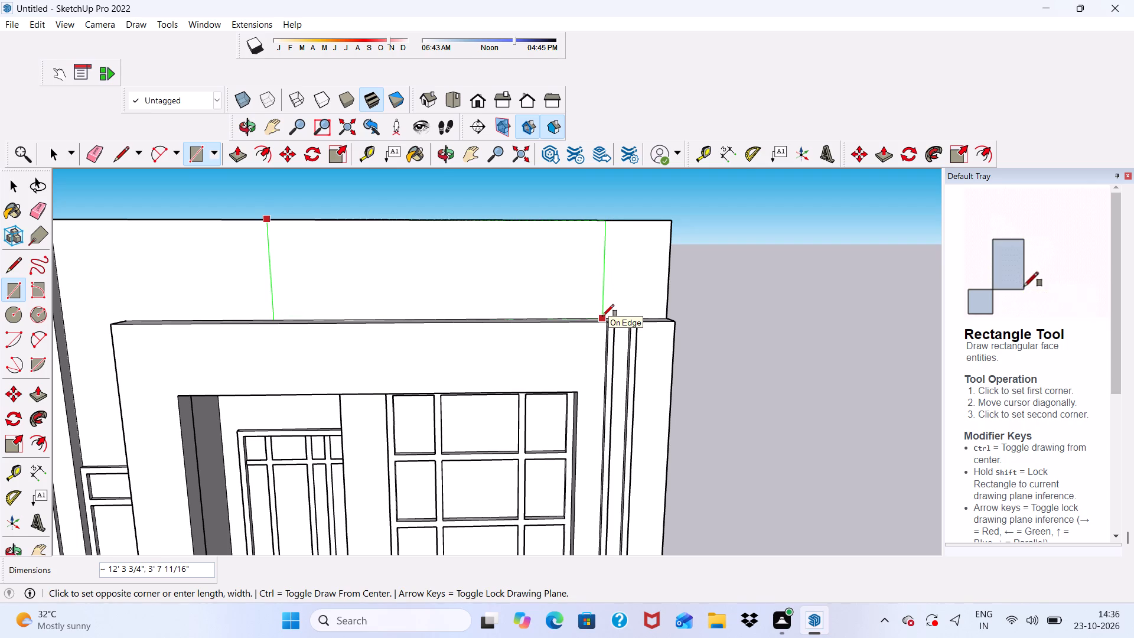
left_click(602, 316)
key("space")
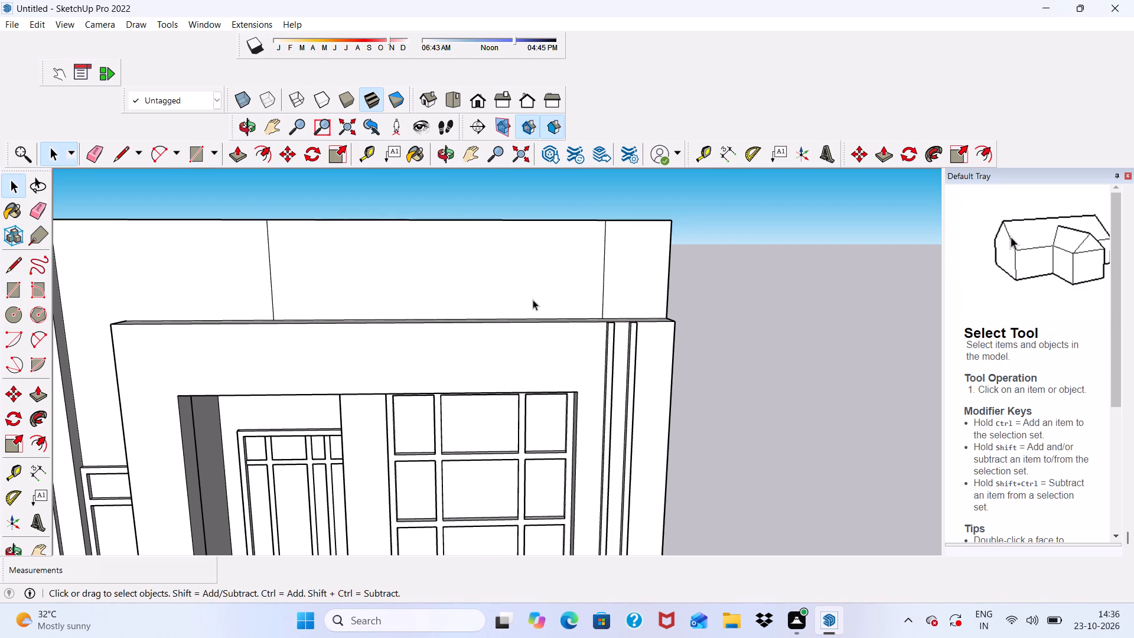
Push/Pull the new rectangle 9" inward through the front parapet to cut an opening above the balcony surround.
left_click(513, 298)
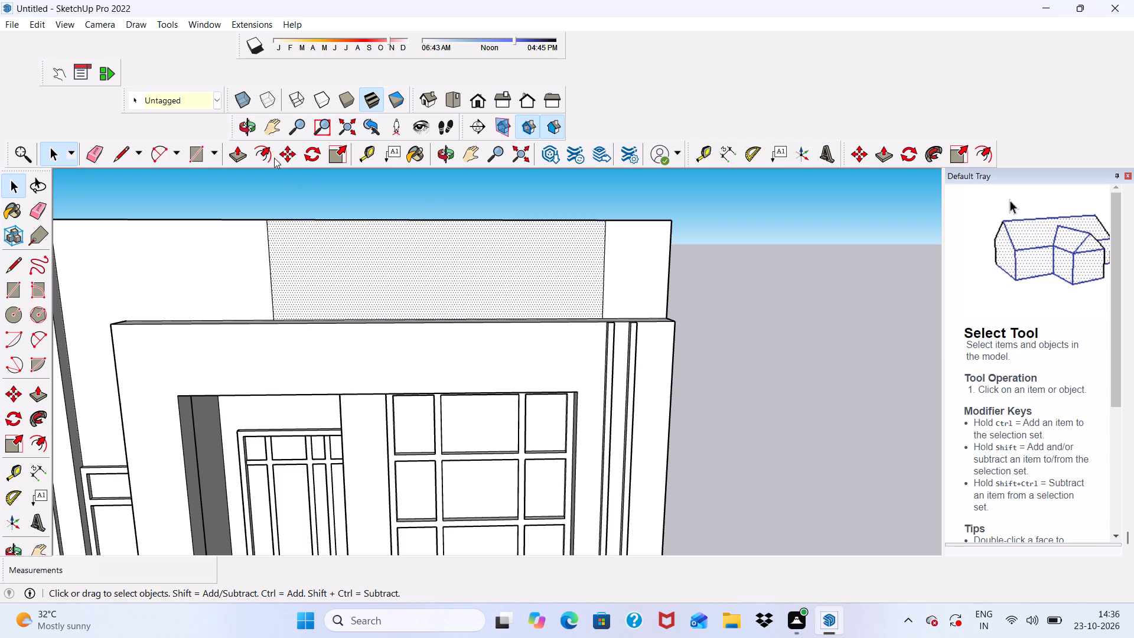
left_click(233, 153)
scroll(446, 256, "down", 3)
middle_click_drag(467, 282, 468, 289)
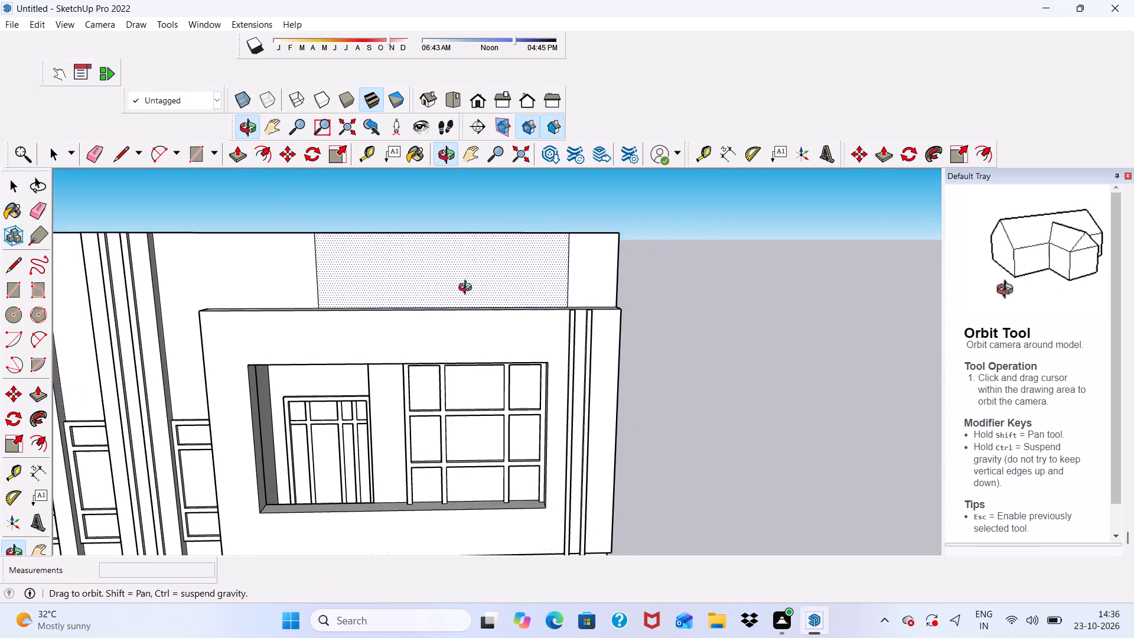
middle_click_drag(468, 289, 419, 368)
left_click_drag(403, 300, 410, 279)
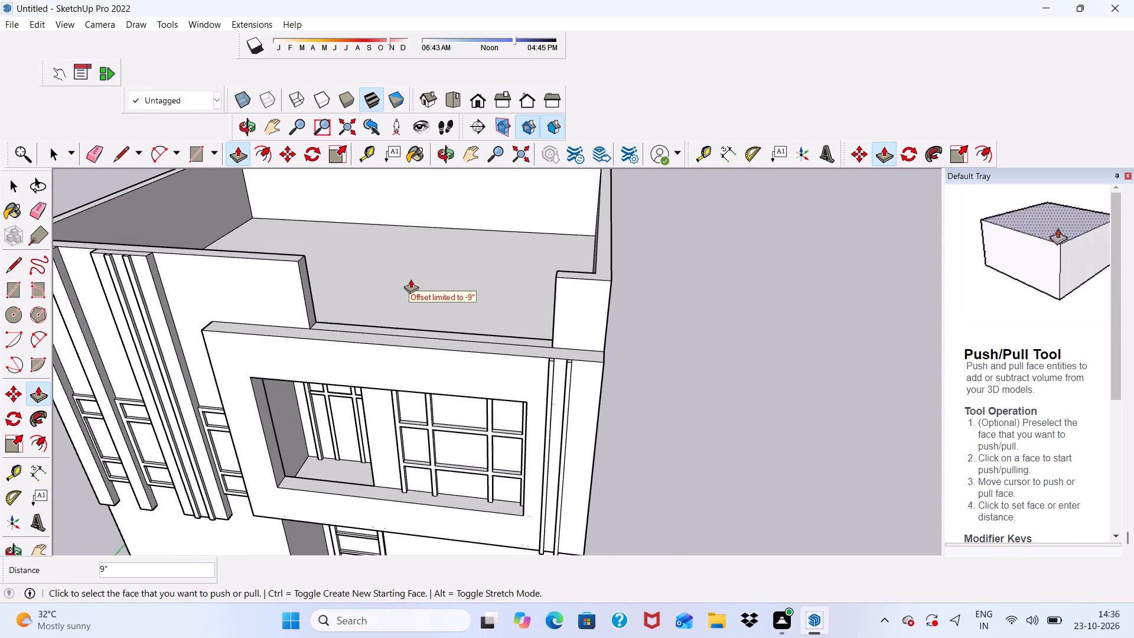
scroll(403, 288, "down", 3)
key("space")
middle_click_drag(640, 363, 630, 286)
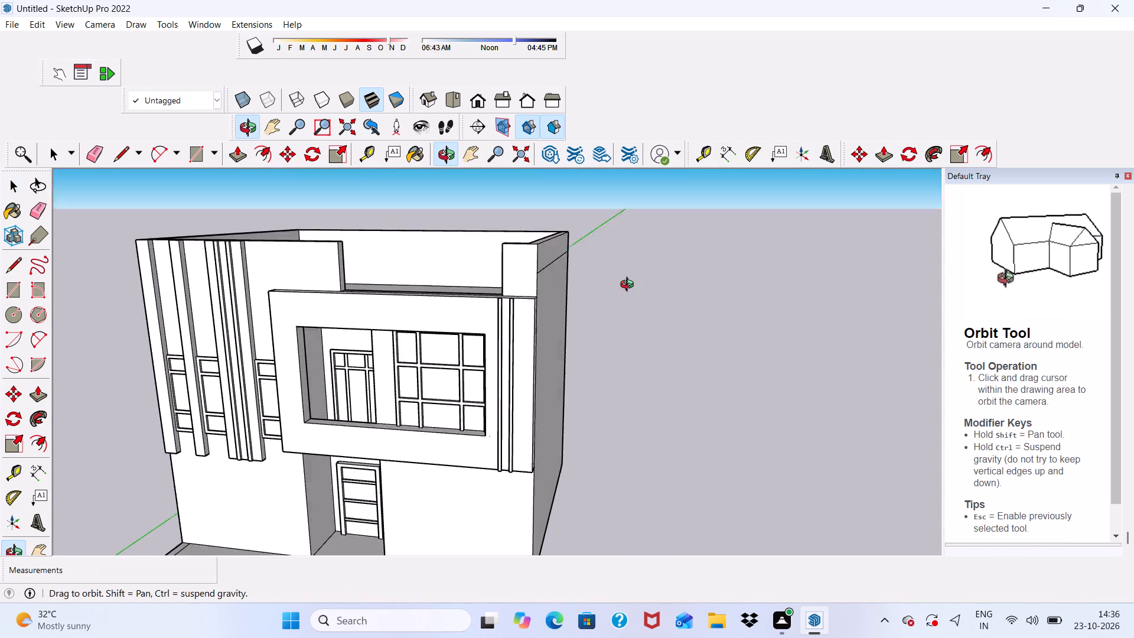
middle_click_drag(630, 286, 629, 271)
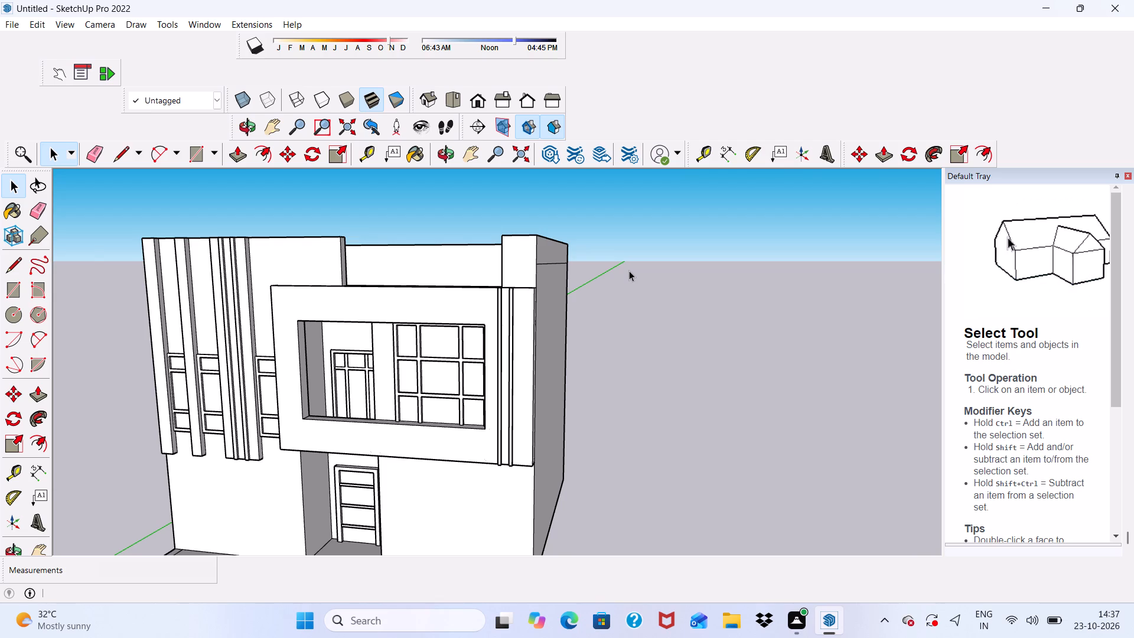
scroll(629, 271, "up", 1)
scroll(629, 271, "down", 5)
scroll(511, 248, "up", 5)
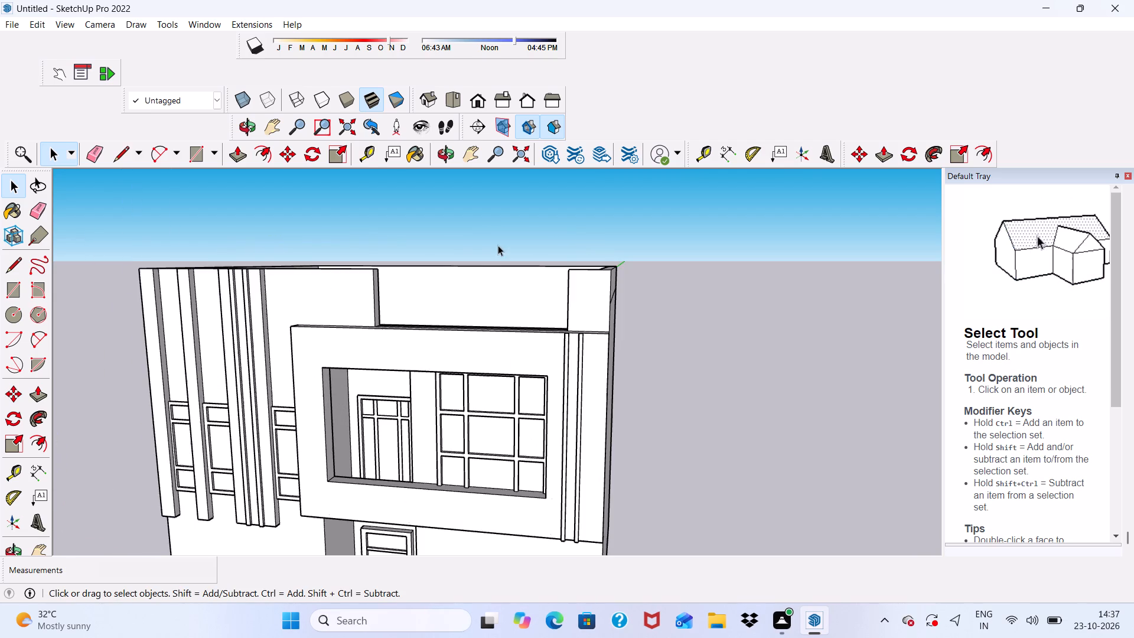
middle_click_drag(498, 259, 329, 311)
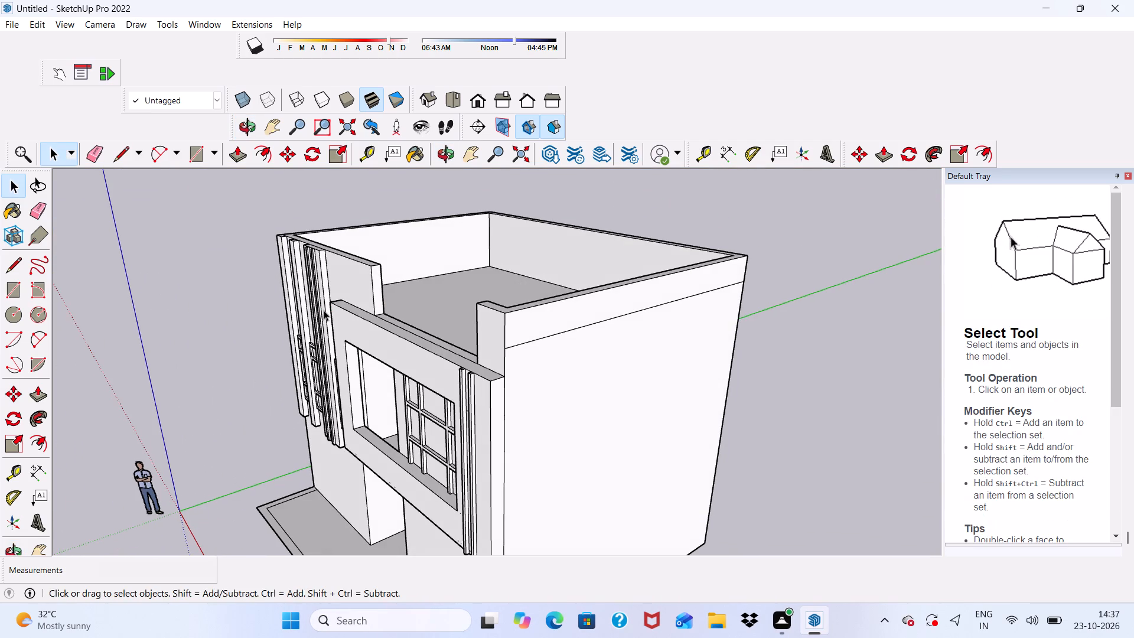
Erase the leftover edge line running along the outer face of the balcony-side wall below the parapet.
left_click(91, 152)
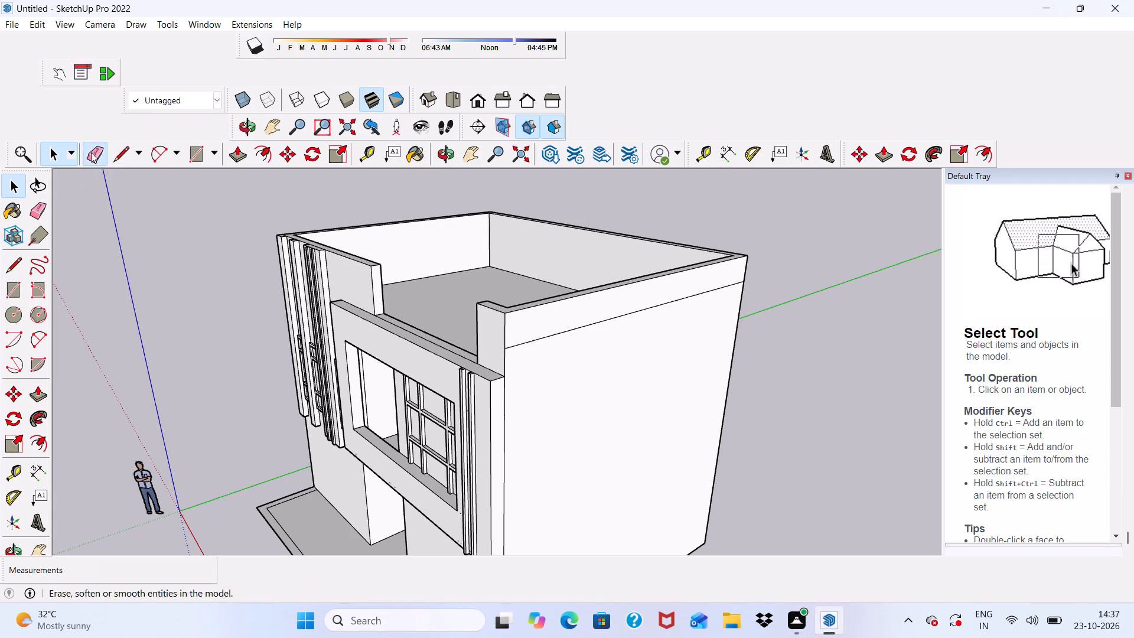
left_click(610, 317)
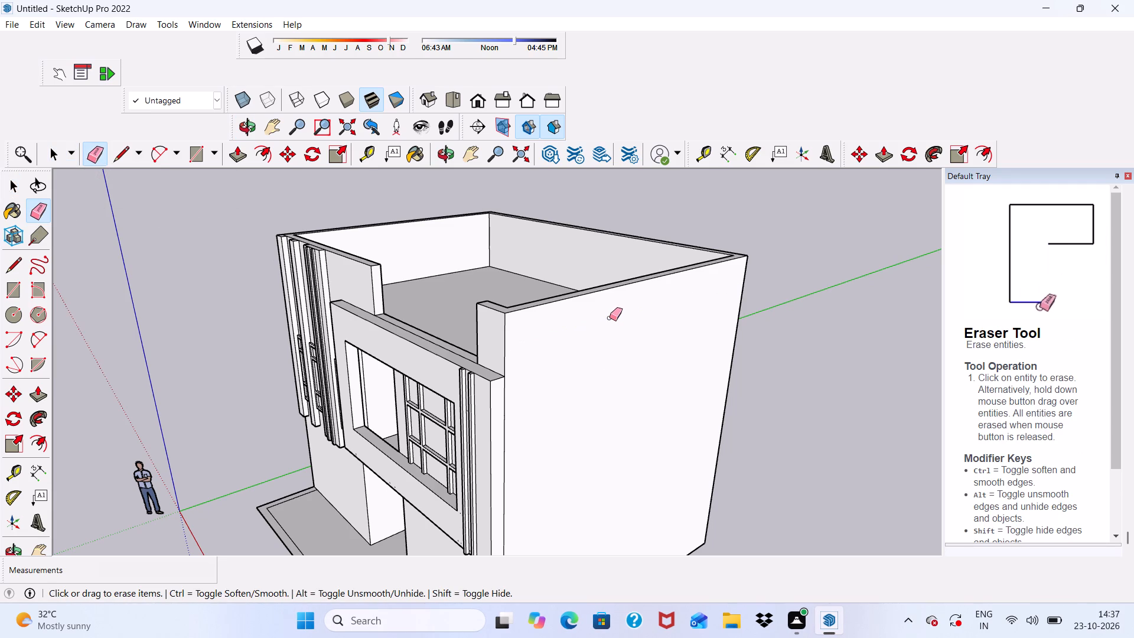
scroll(610, 318, "down", 4)
scroll(608, 392, "down", 2)
key("space")
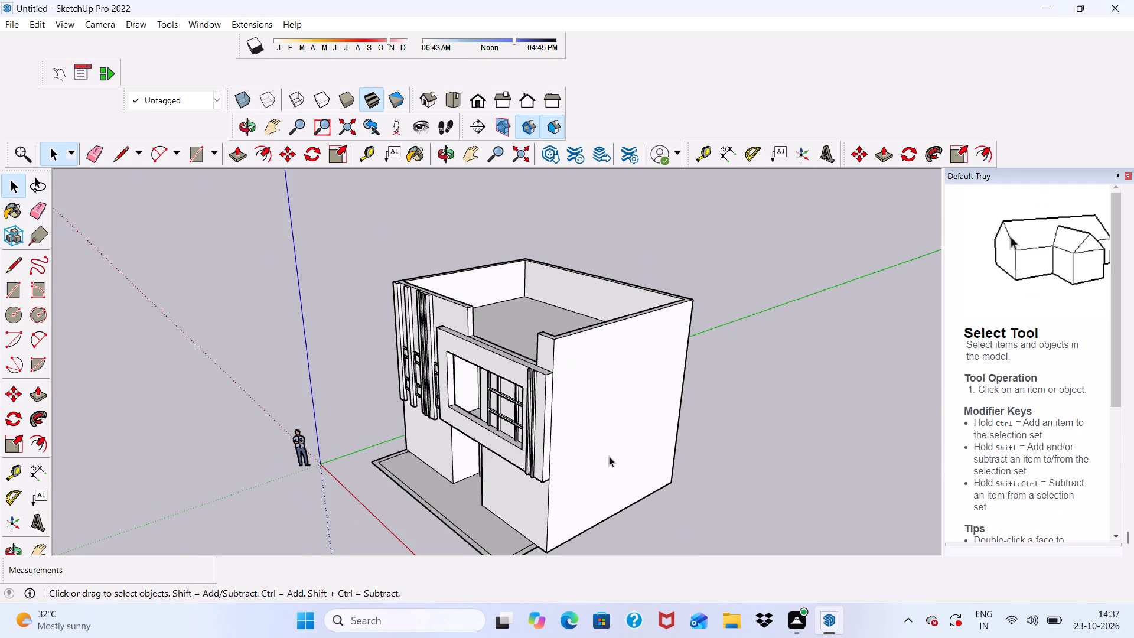
Draw a circle on the end face of the front parapet beside the opening, nearly as wide as the wall thickness.
middle_click_drag(538, 483, 694, 488)
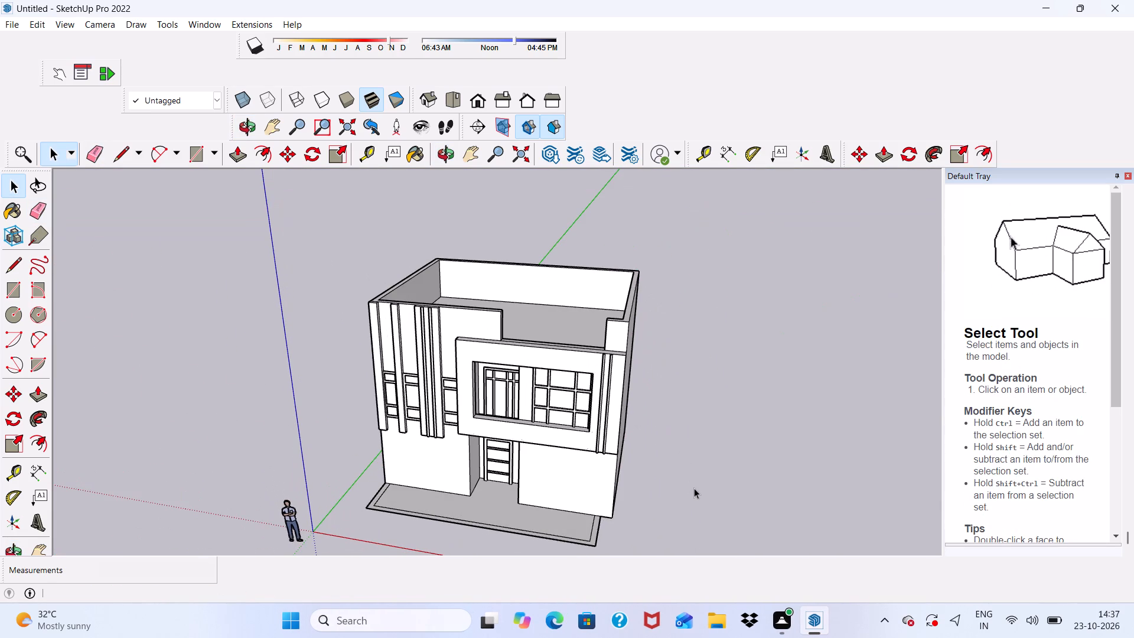
scroll(617, 364, "up", 4)
scroll(591, 313, "down", 2)
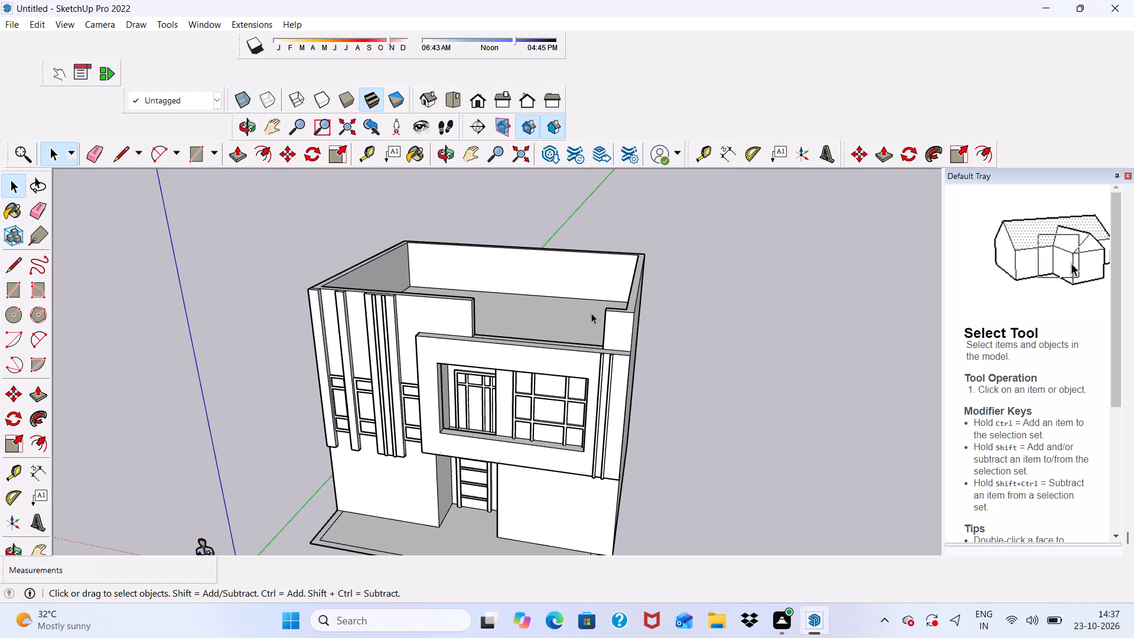
middle_click_drag(591, 314, 495, 395)
scroll(439, 313, "up", 5)
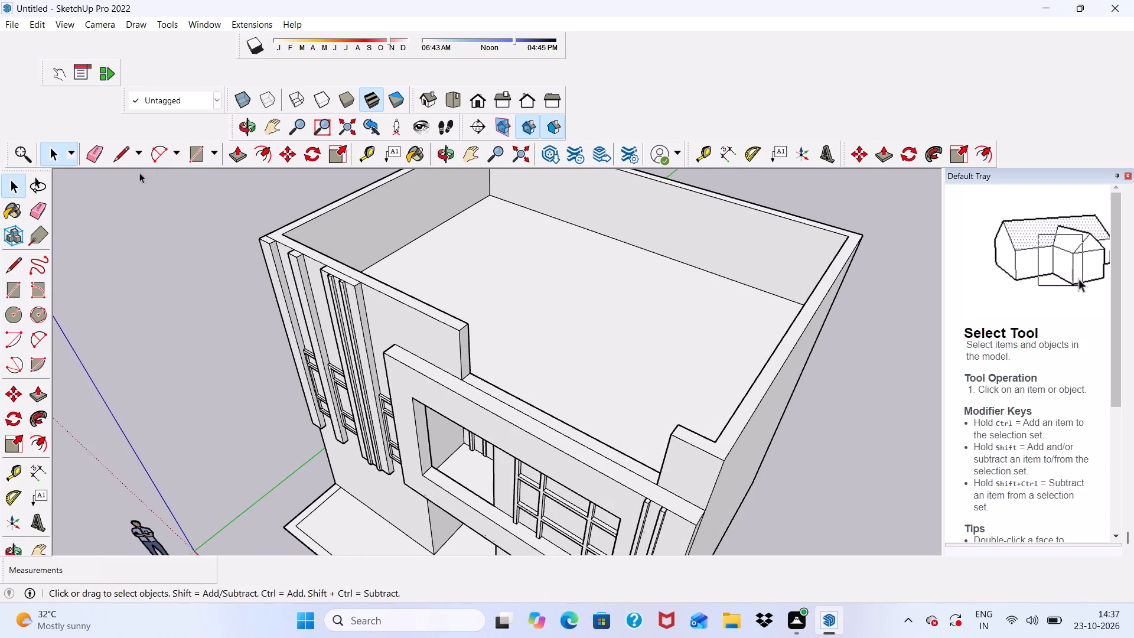
left_click(7, 313)
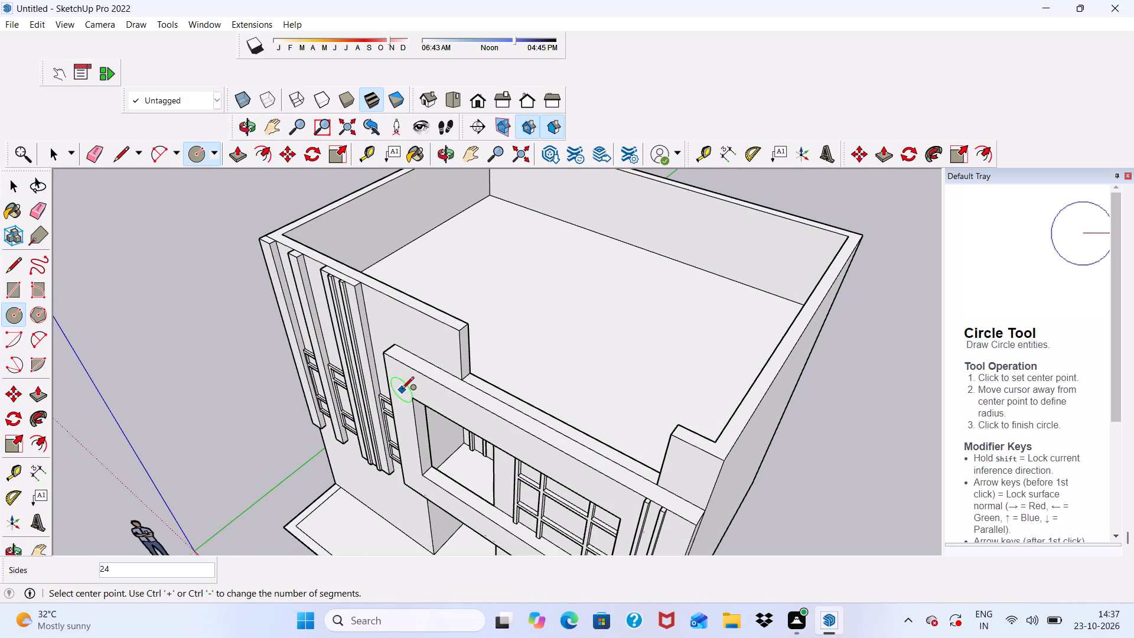
scroll(478, 363, "up", 12)
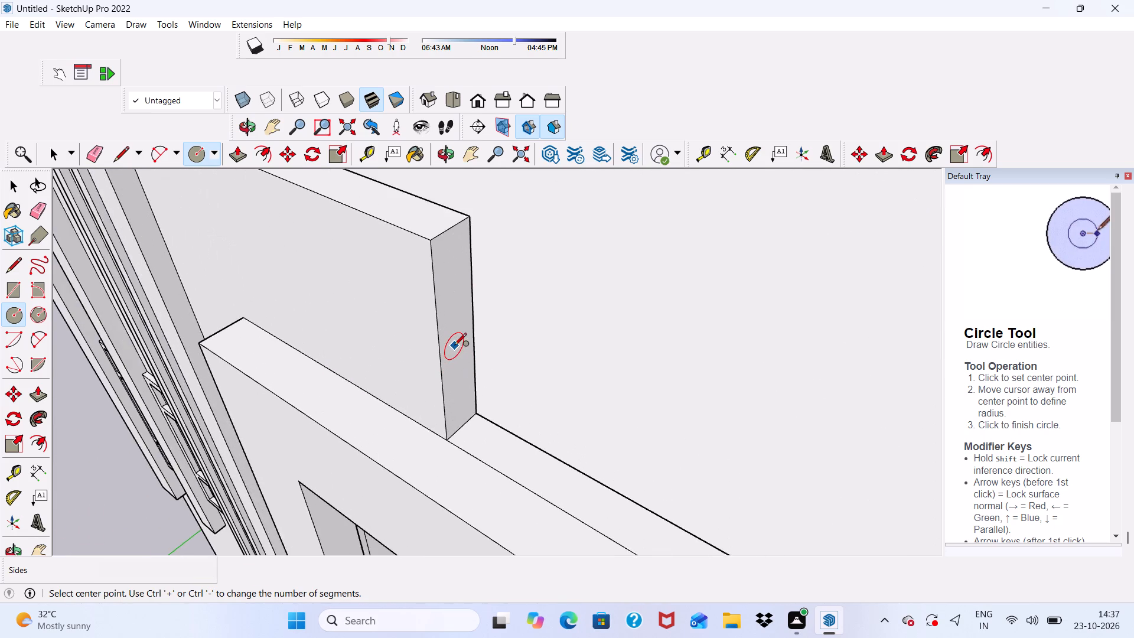
scroll(454, 346, "up", 7)
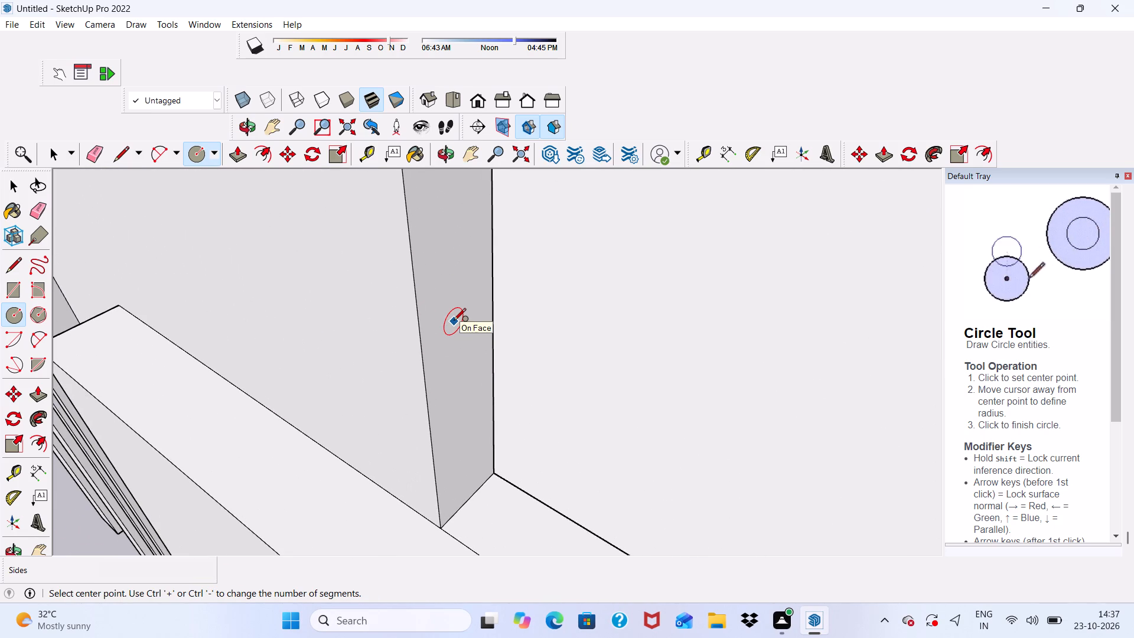
left_click(462, 308)
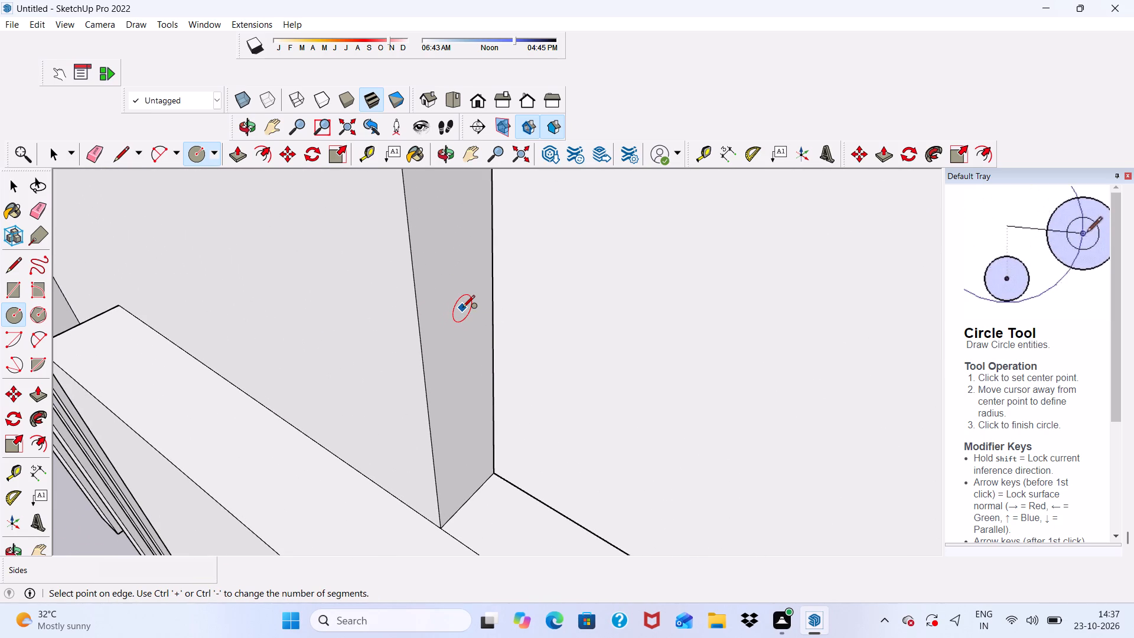
left_click(457, 269)
key("space")
Push/Pull the circle across the parapet opening to the opposite wall end, about 12' 4", to form a round rail.
left_click(467, 304)
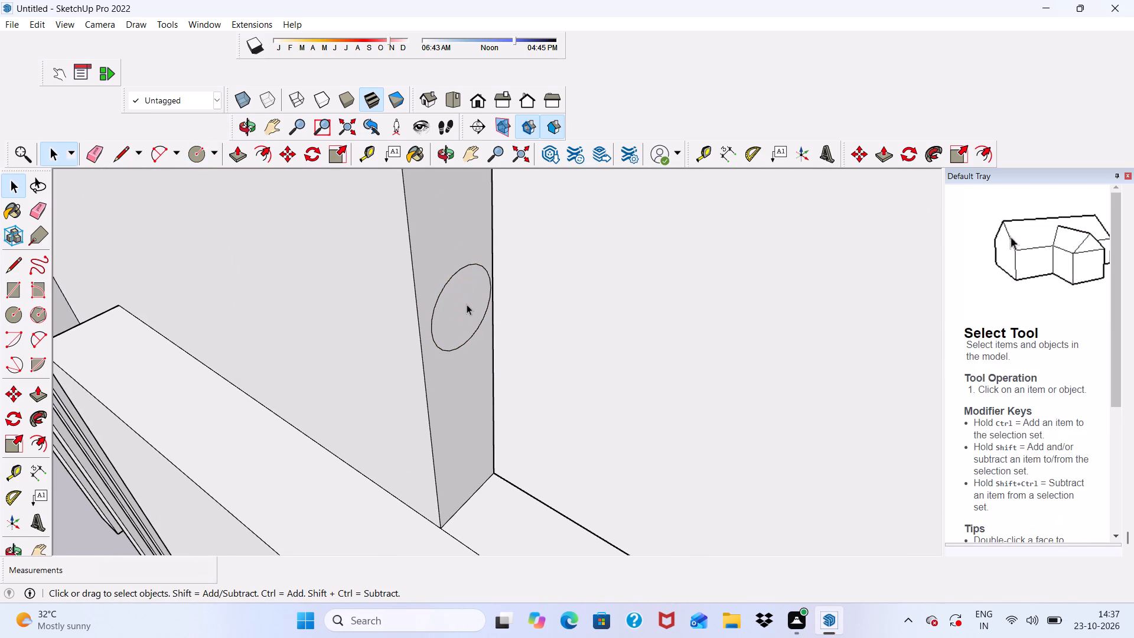
left_click(233, 152)
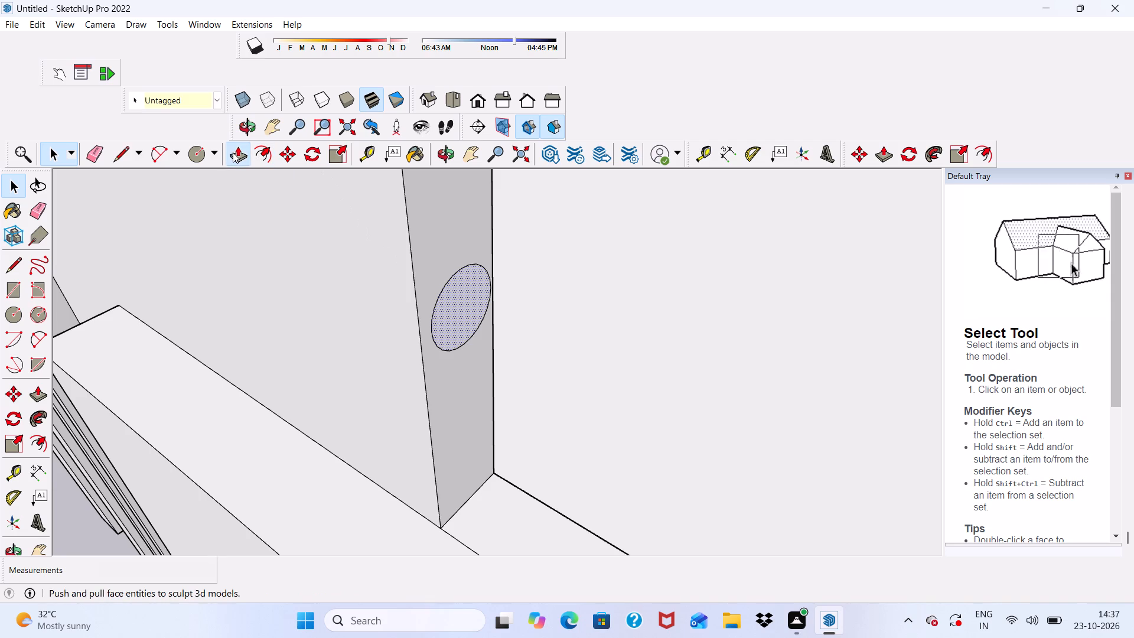
left_click(454, 297)
scroll(569, 382, "down", 4)
scroll(519, 325, "down", 4)
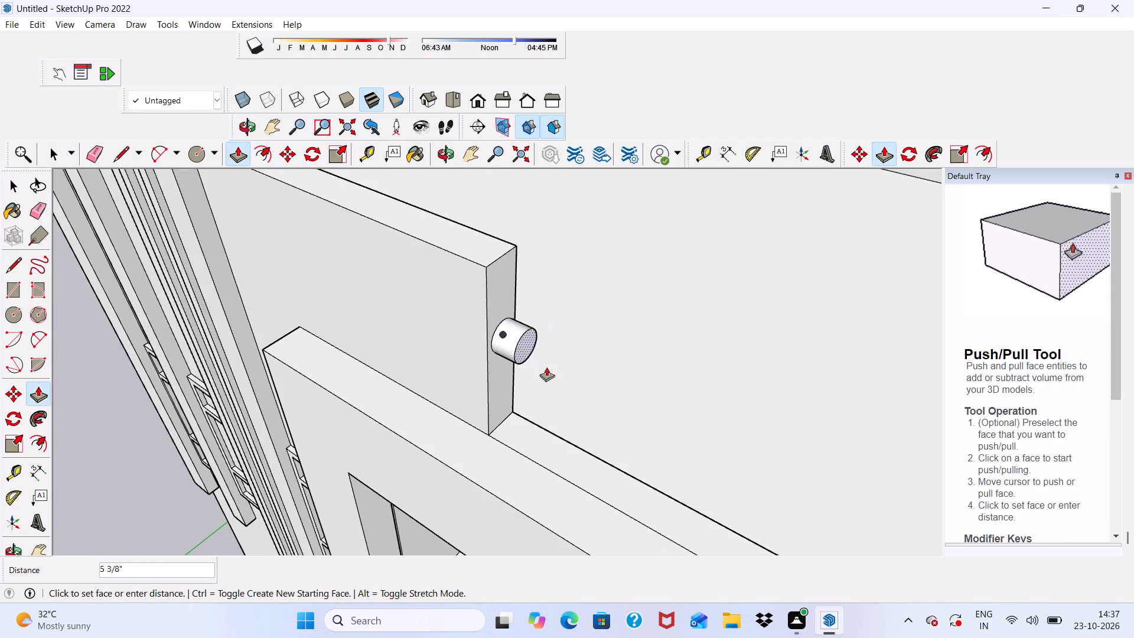
scroll(546, 367, "down", 12)
middle_click_drag(529, 346, 716, 316)
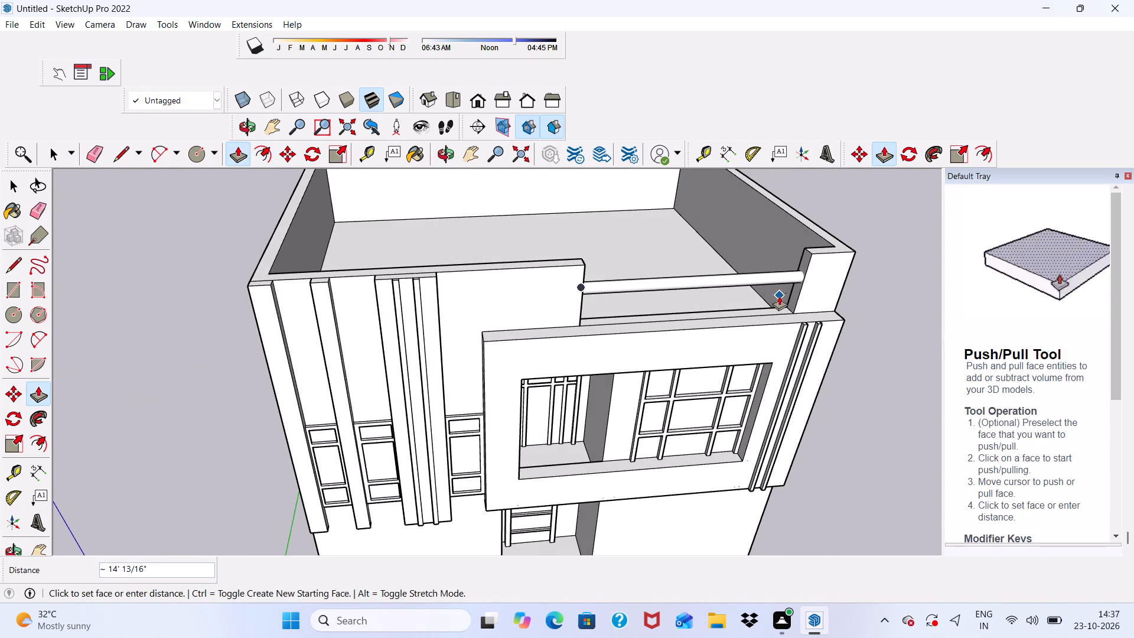
scroll(806, 291, "up", 3)
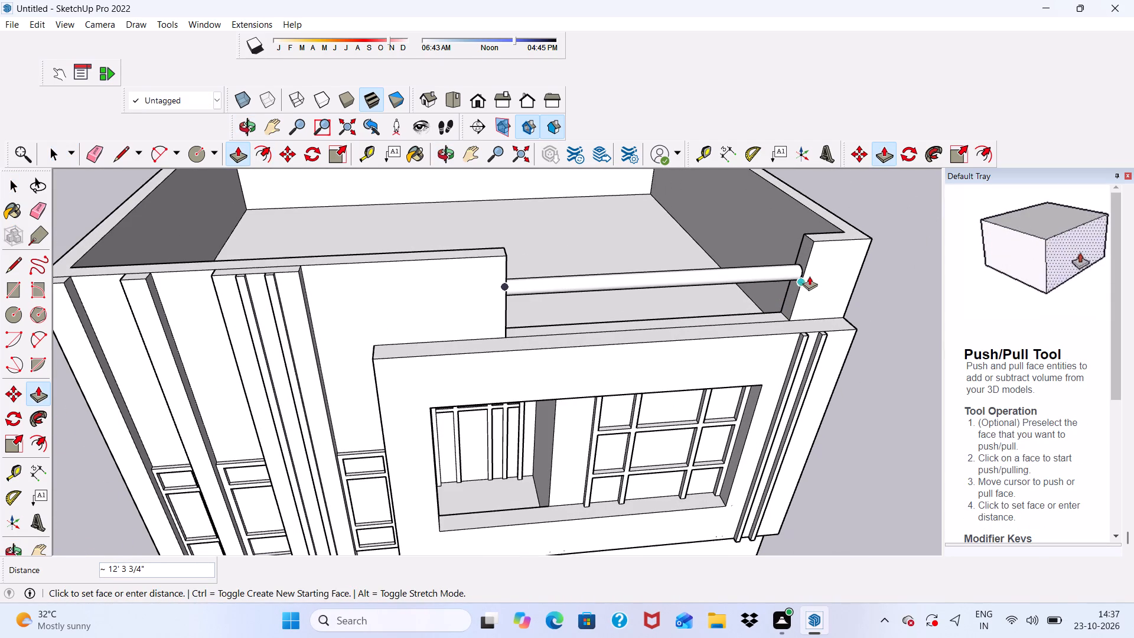
left_click(814, 272)
key("space")
Examine the front facade and the round rail in the parapet opening from the front, above and the side.
scroll(774, 275, "down", 5)
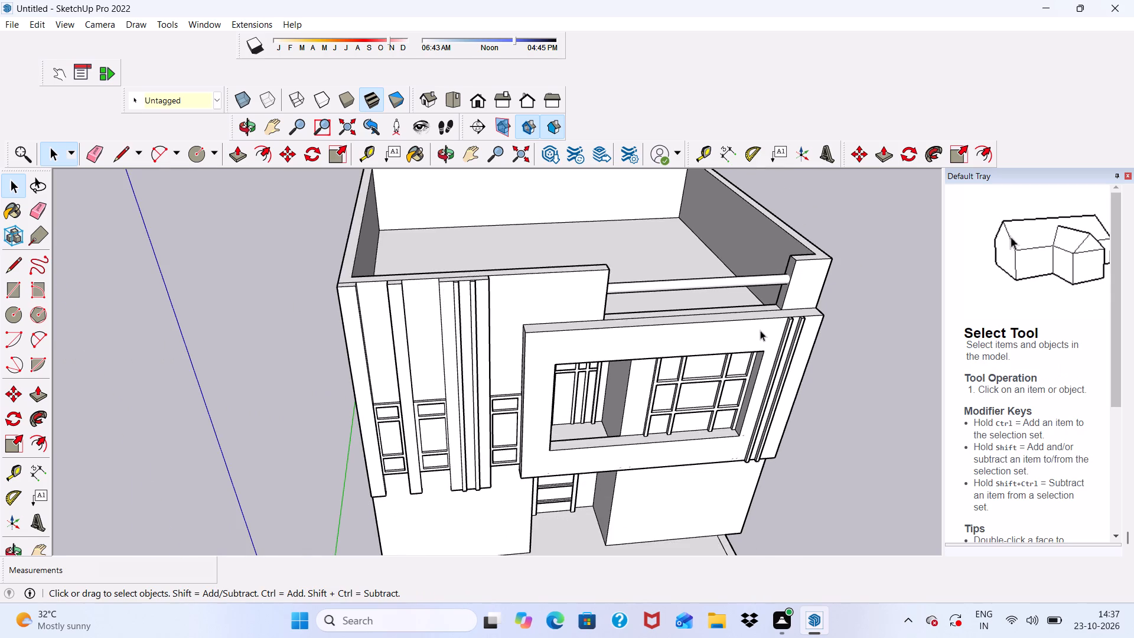
middle_click_drag(760, 330, 737, 224)
scroll(737, 224, "up", 2)
scroll(736, 223, "down", 5)
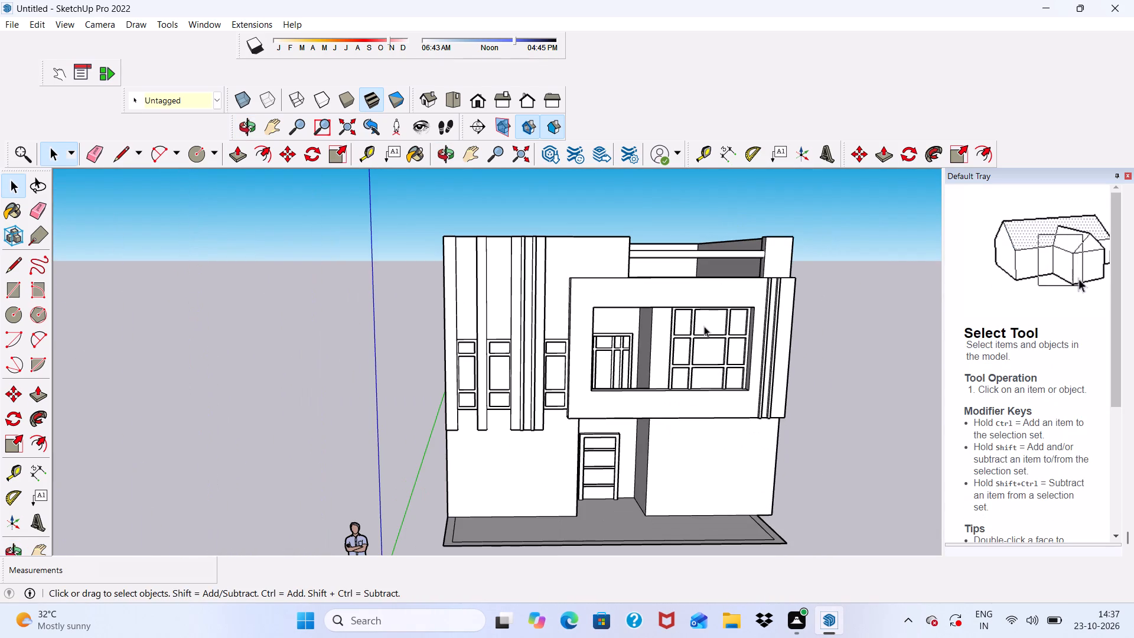
scroll(654, 325, "down", 4)
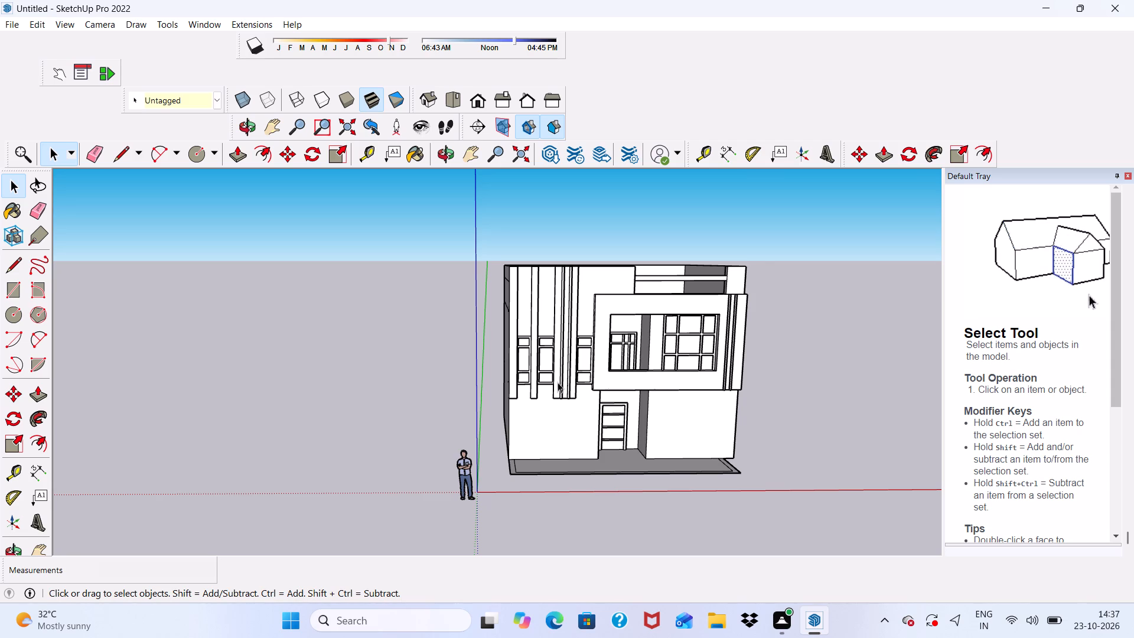
scroll(649, 326, "up", 4)
scroll(575, 318, "down", 7)
middle_click_drag(547, 333, 559, 419)
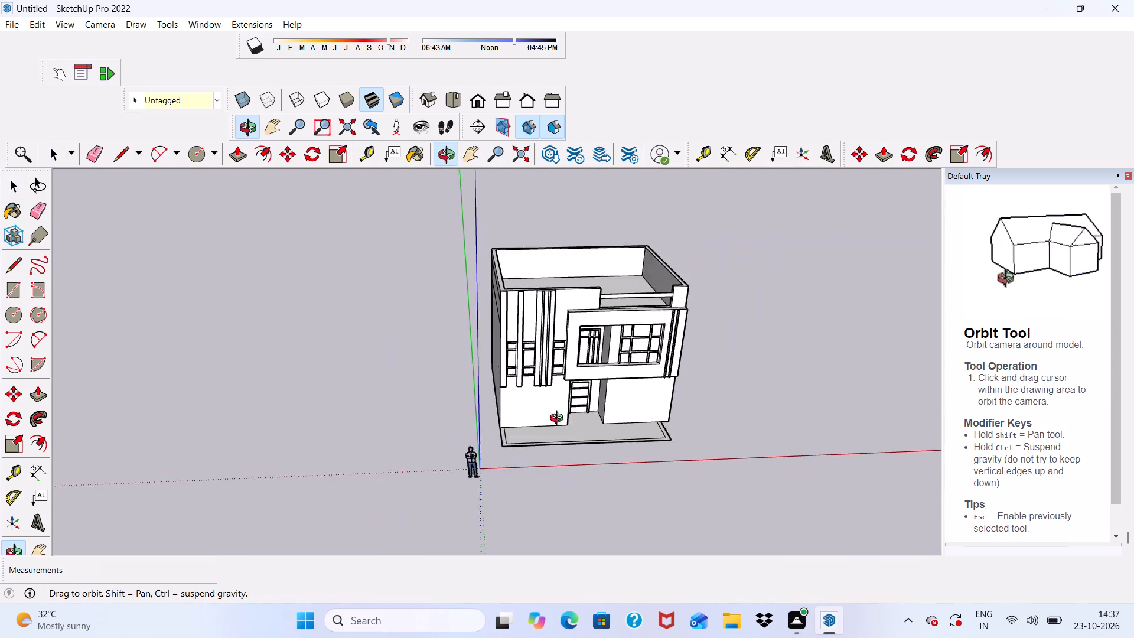
middle_click_drag(559, 419, 292, 471)
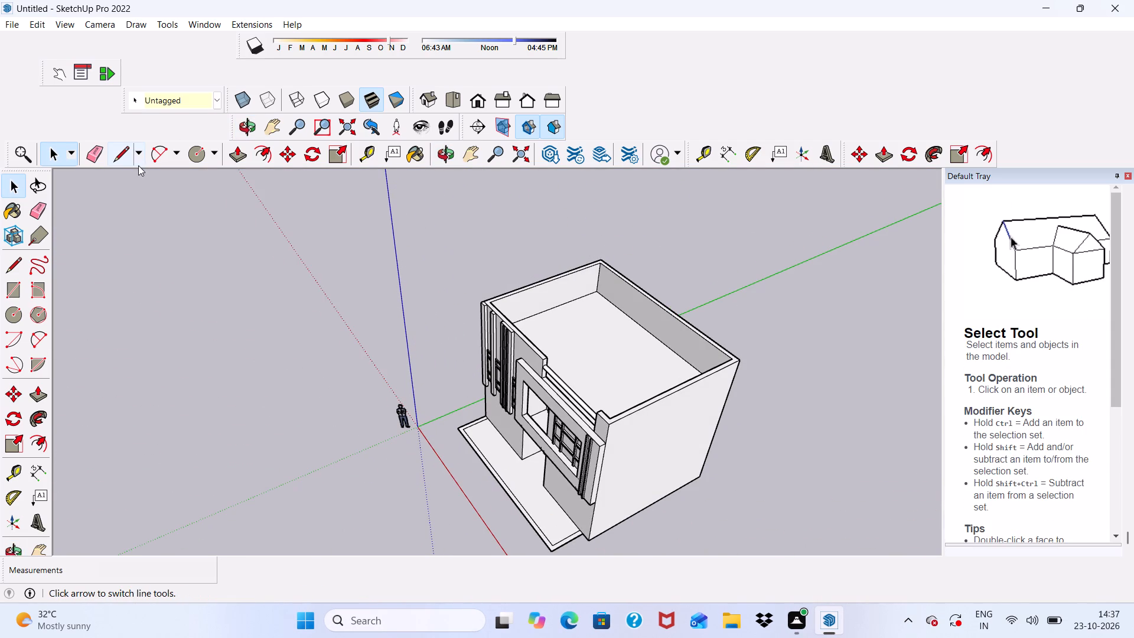
Draw an 8 1/2" line across the balcony-side parapet top from the front inner corner to its outer edge.
left_click(123, 155)
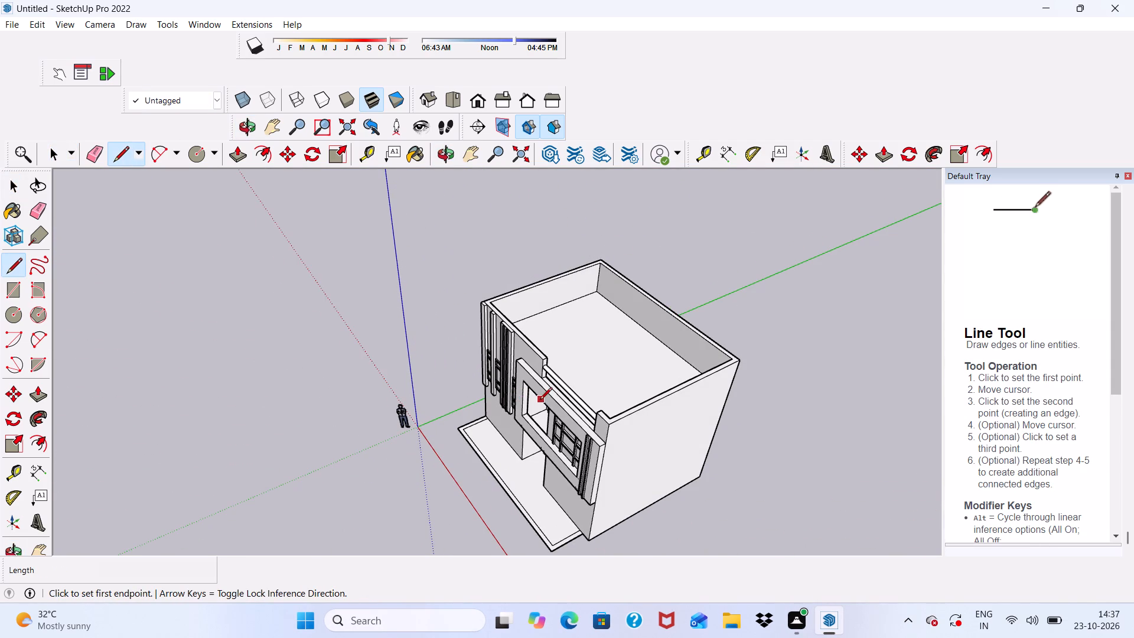
scroll(540, 401, "up", 4)
scroll(503, 336, "down", 6)
scroll(494, 362, "up", 1)
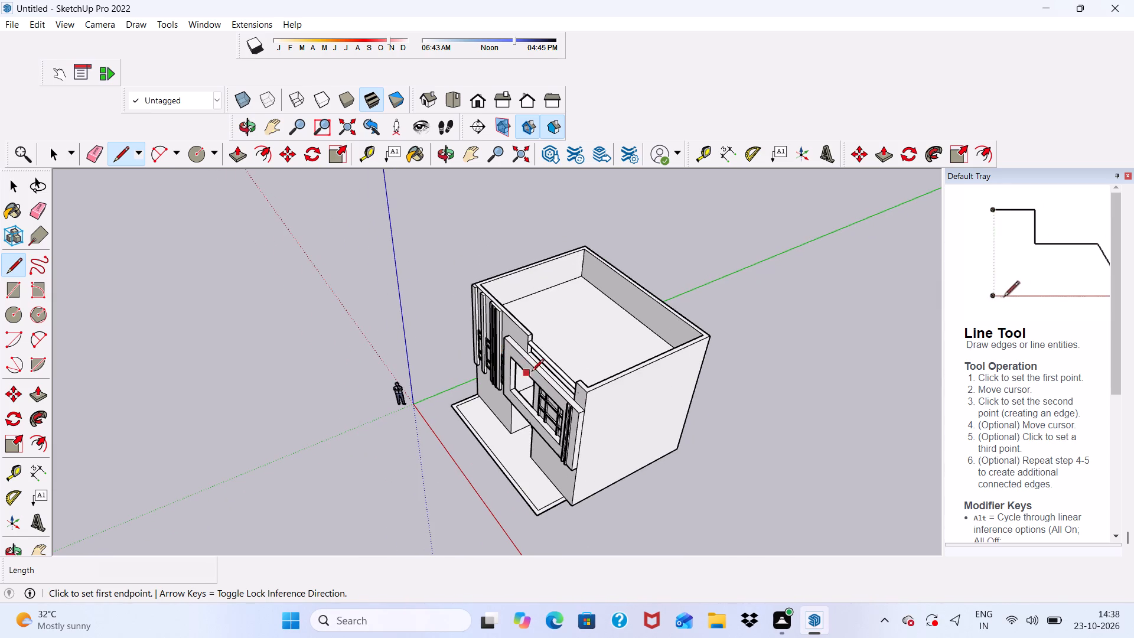
scroll(595, 394, "up", 19)
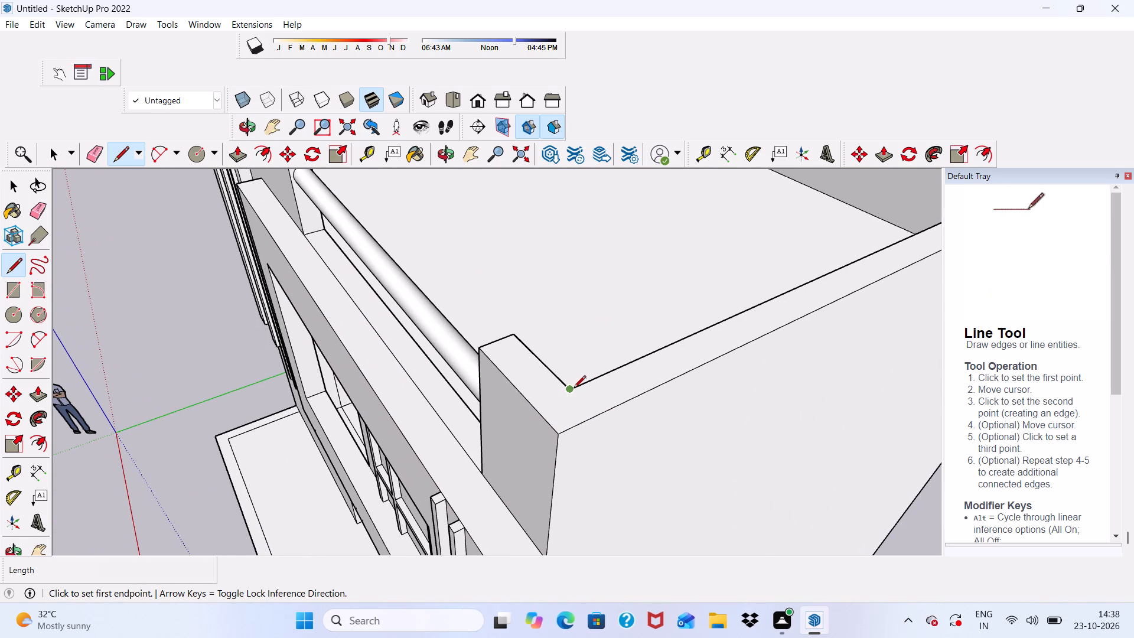
left_click(573, 389)
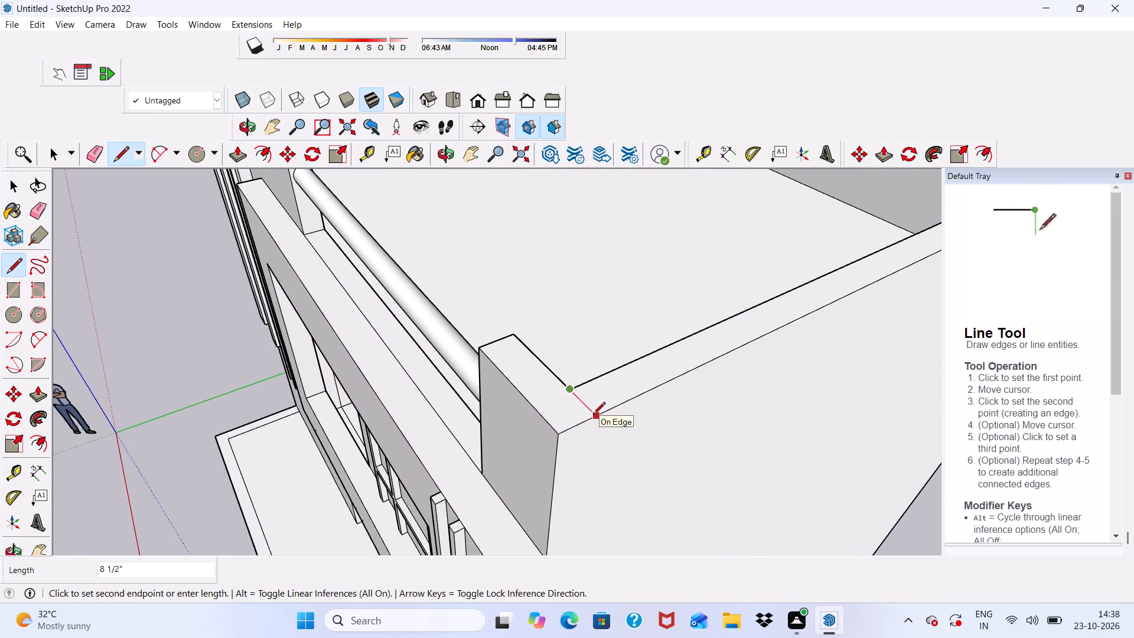
left_click(594, 415)
Draw an 8 1/2" line across the top of the balcony-side parapet, roughly midway along its length.
scroll(493, 364, "down", 10)
scroll(683, 297, "up", 6)
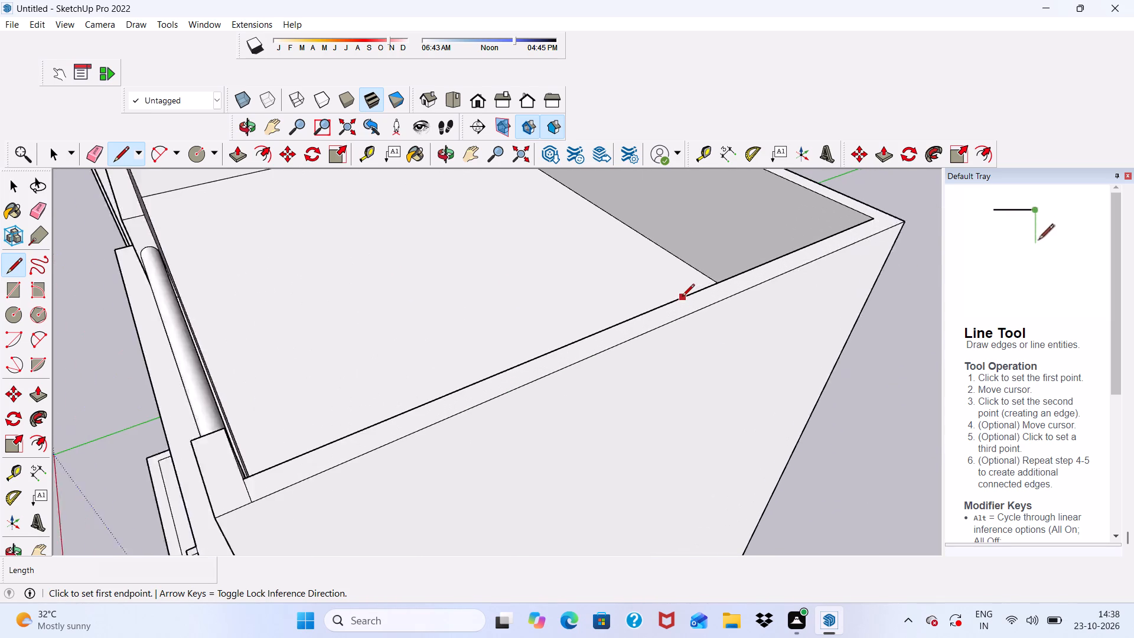
scroll(682, 297, "up", 2)
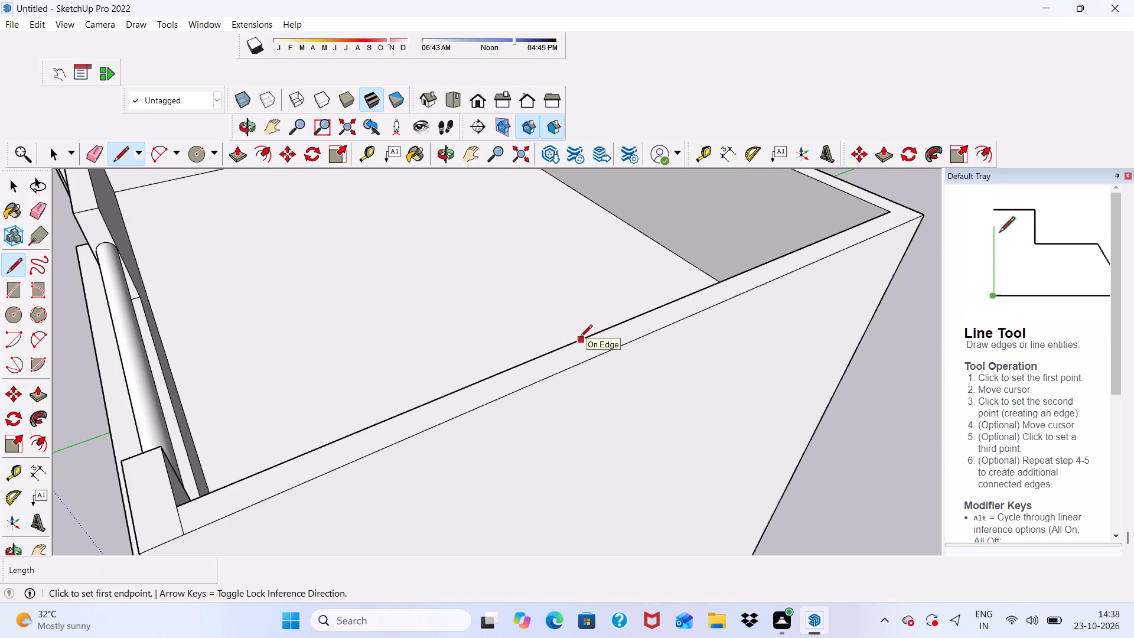
left_click(580, 338)
scroll(594, 360, "up", 1)
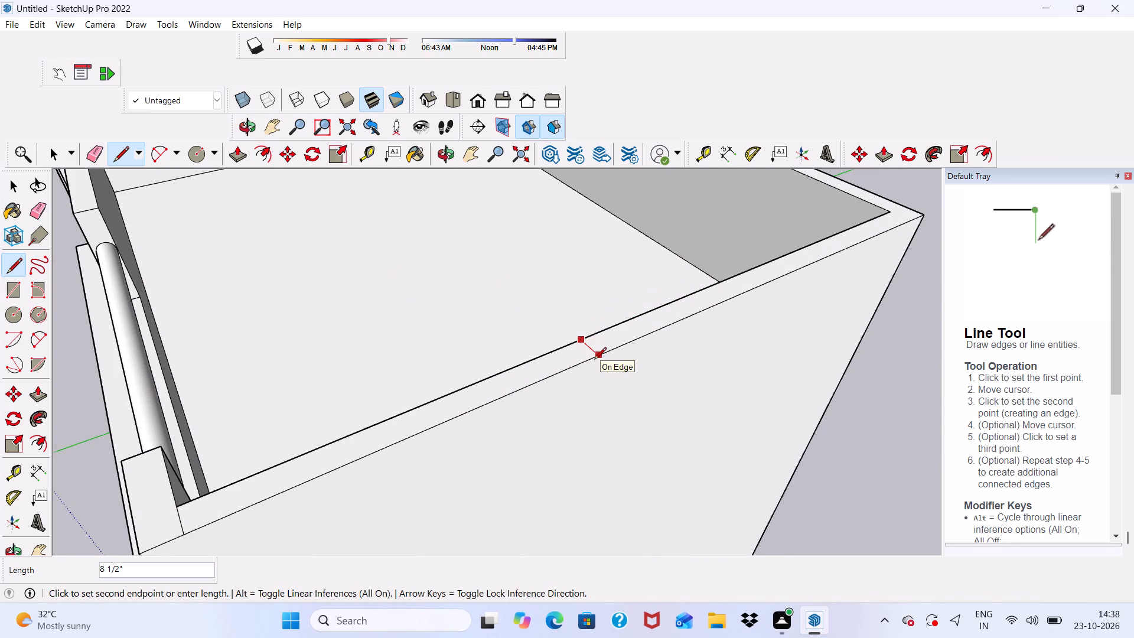
scroll(594, 360, "up", 3)
left_click(593, 358)
Draw a 9" line across the opposite side parapet's top from its front inner corner to the outer edge.
scroll(554, 332, "down", 8)
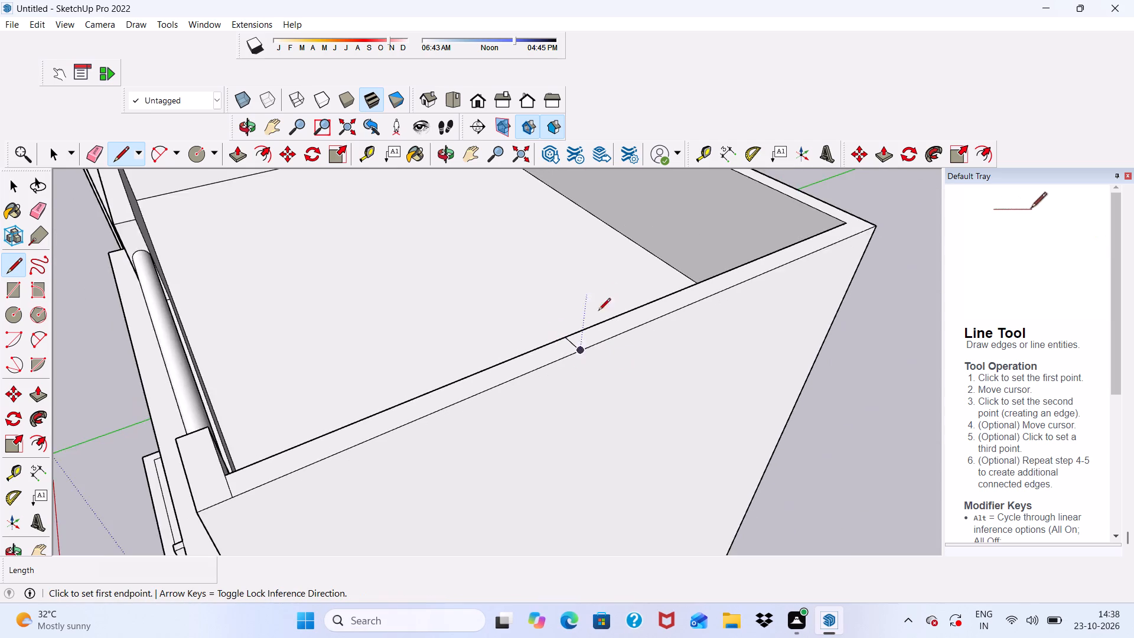
scroll(598, 311, "down", 2)
scroll(399, 374, "down", 3)
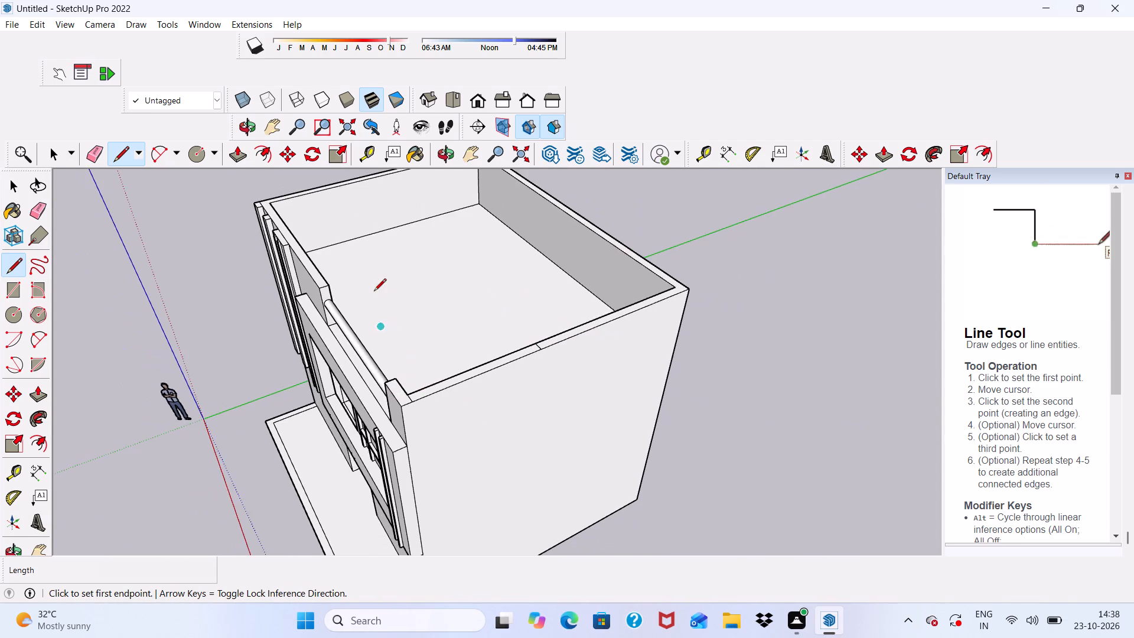
scroll(368, 282, "down", 4)
scroll(357, 251, "up", 20)
scroll(357, 251, "up", 1)
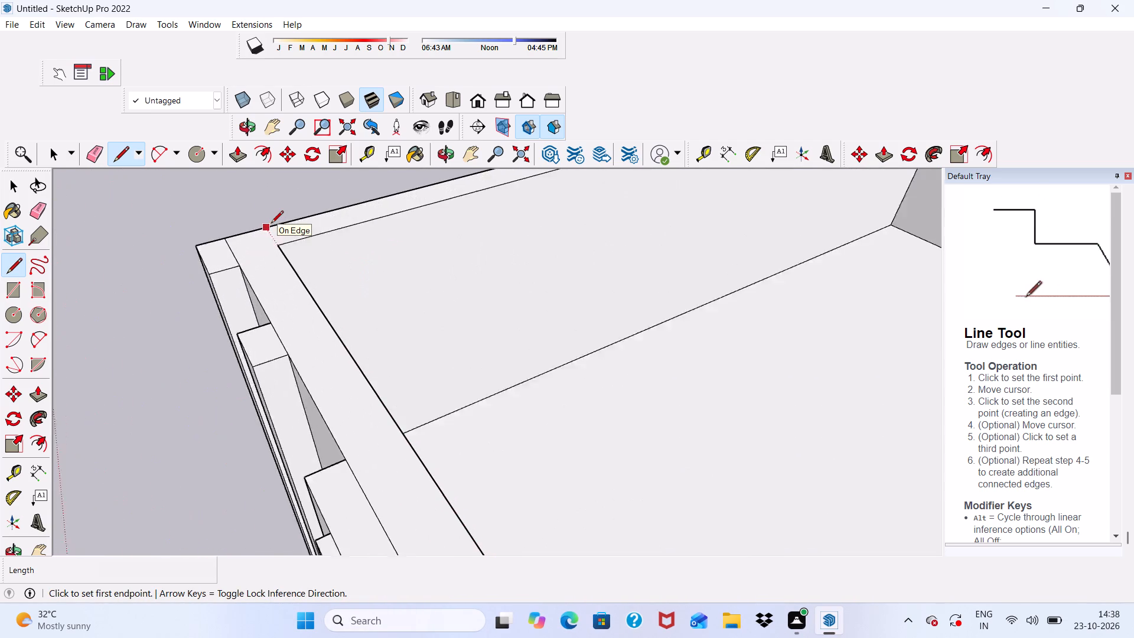
scroll(271, 224, "up", 7)
left_click(285, 275)
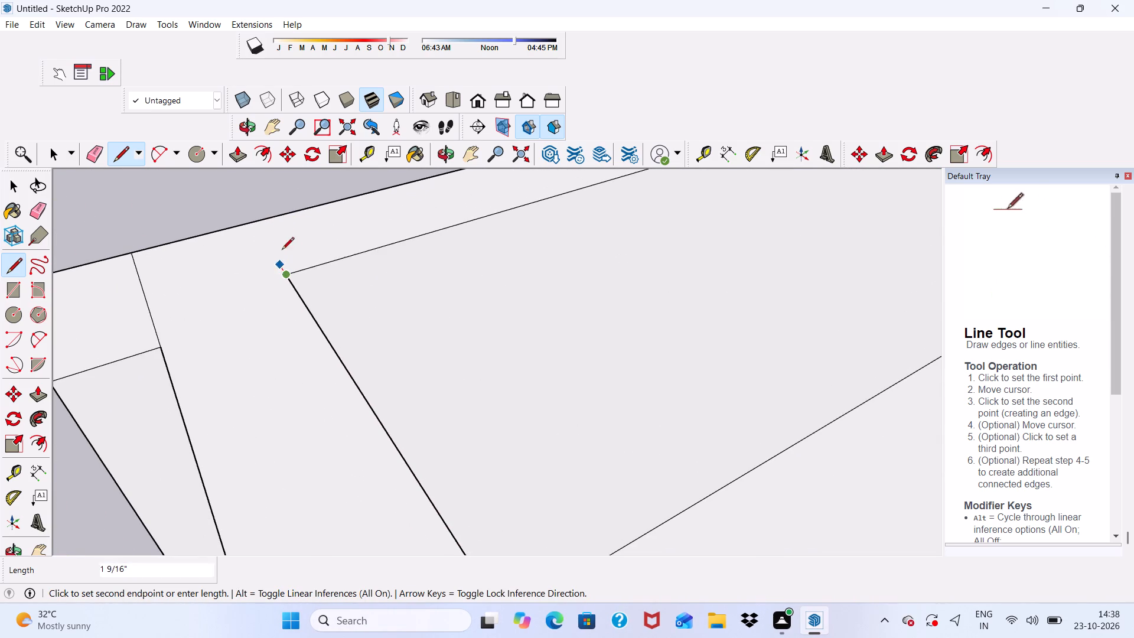
left_click(253, 219)
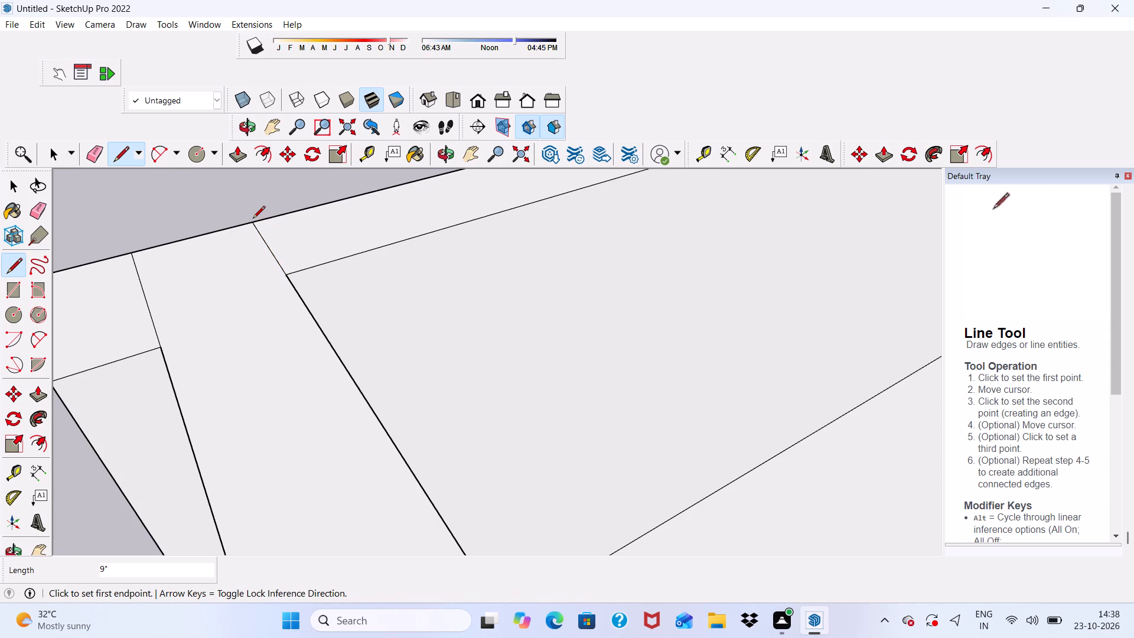
Draw a line across the top of the side parapet opposite the balcony side, roughly midway along its length.
scroll(234, 284, "down", 4)
scroll(339, 248, "down", 20)
scroll(339, 248, "down", 2)
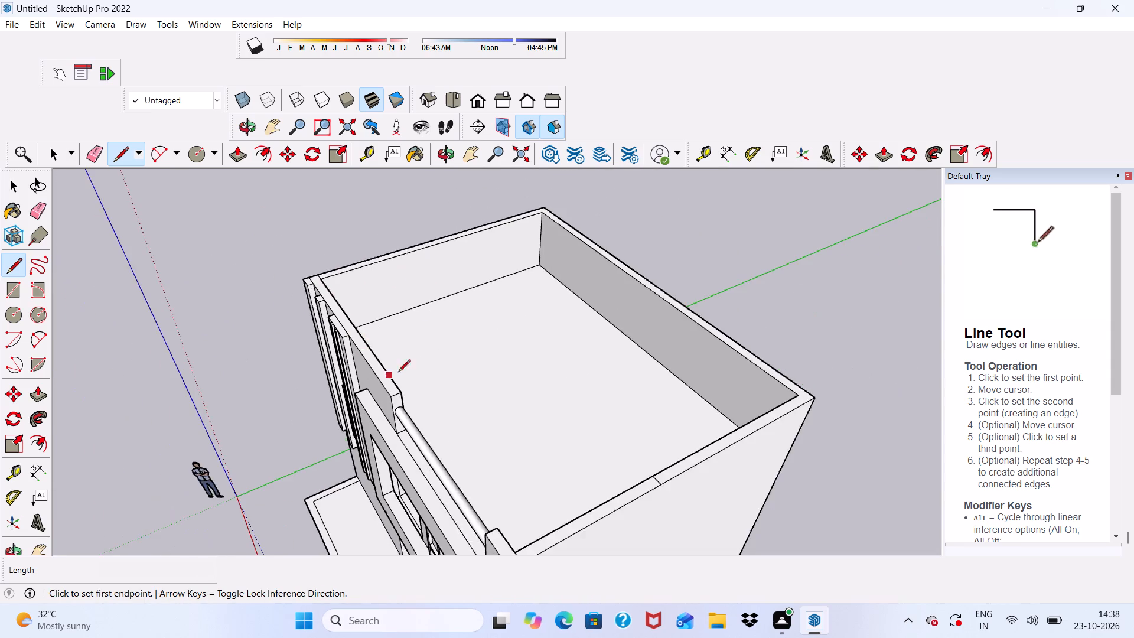
scroll(398, 373, "down", 5)
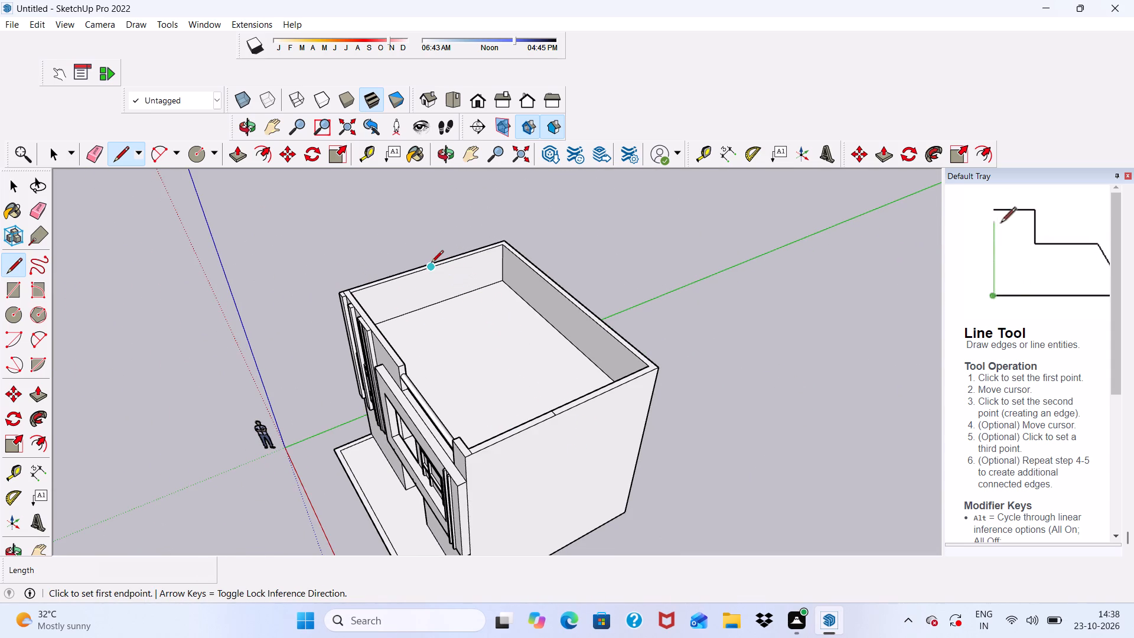
scroll(431, 263, "up", 6)
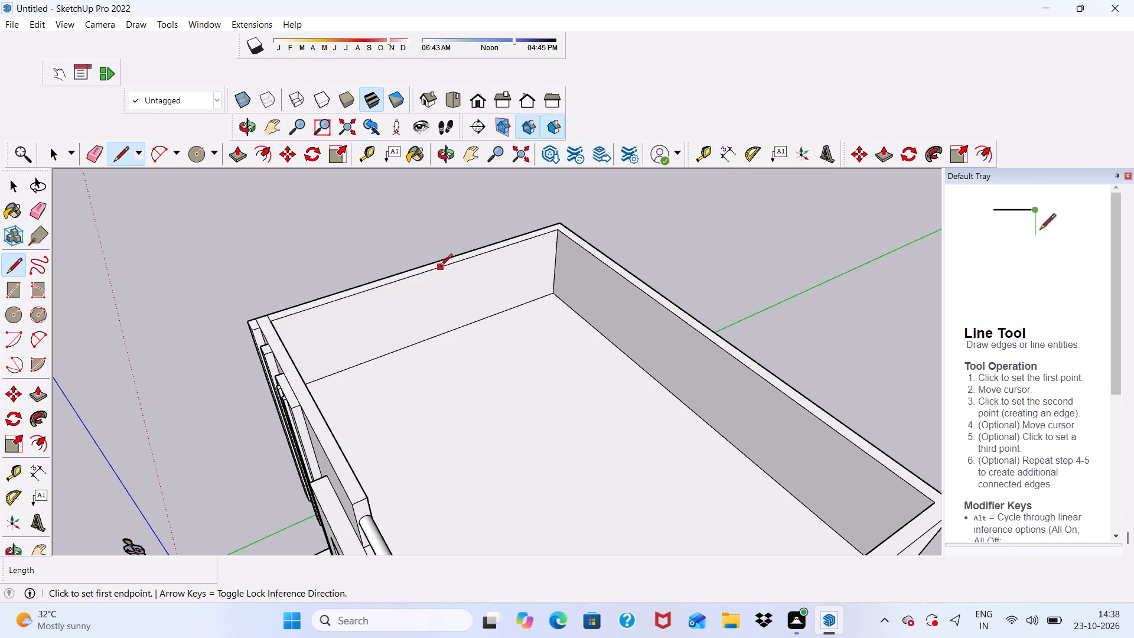
left_click(437, 267)
scroll(435, 265, "up", 13)
left_click(430, 257)
key("space")
Push/Pull the front section of that side parapet's top up 5'.
left_click(277, 322)
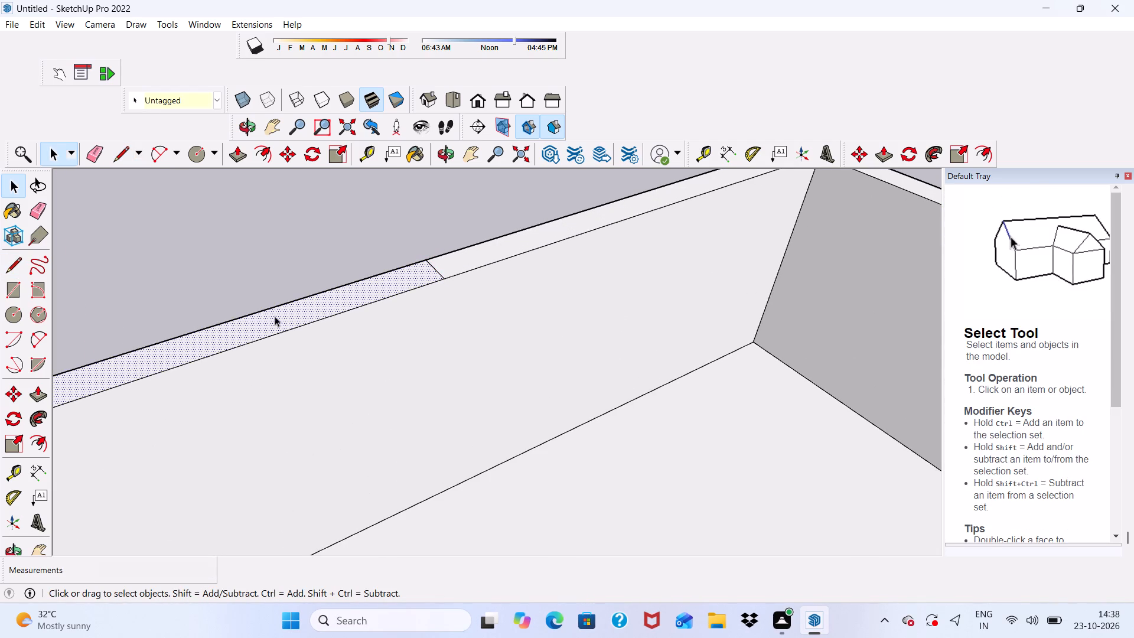
left_click(237, 155)
scroll(273, 266, "down", 8)
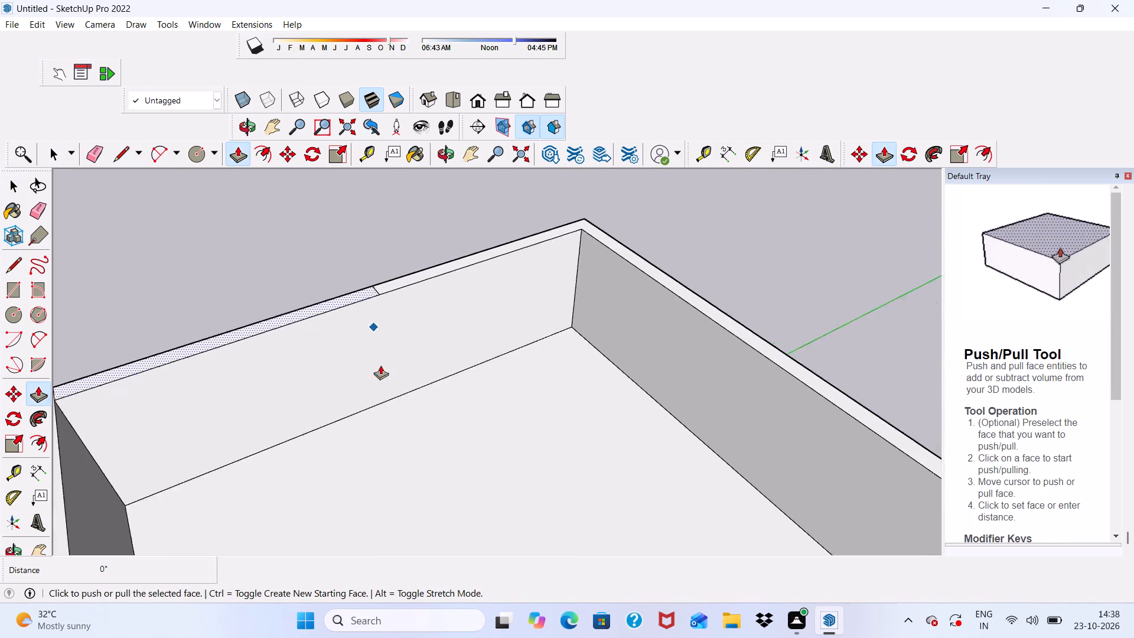
scroll(380, 365, "down", 2)
scroll(219, 335, "up", 10)
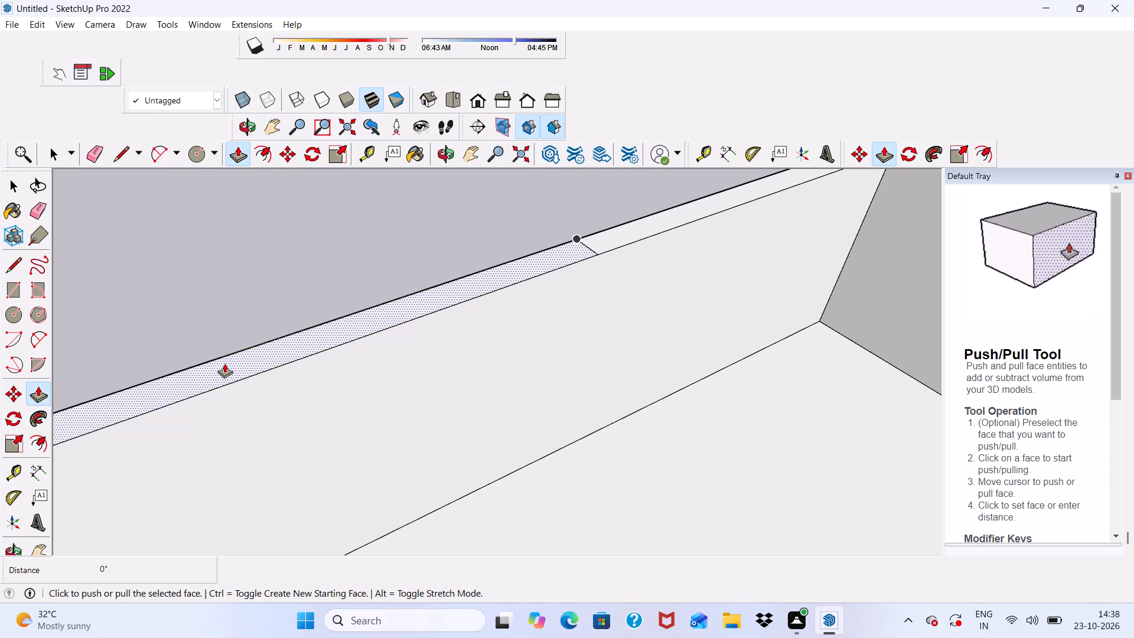
left_click(225, 368)
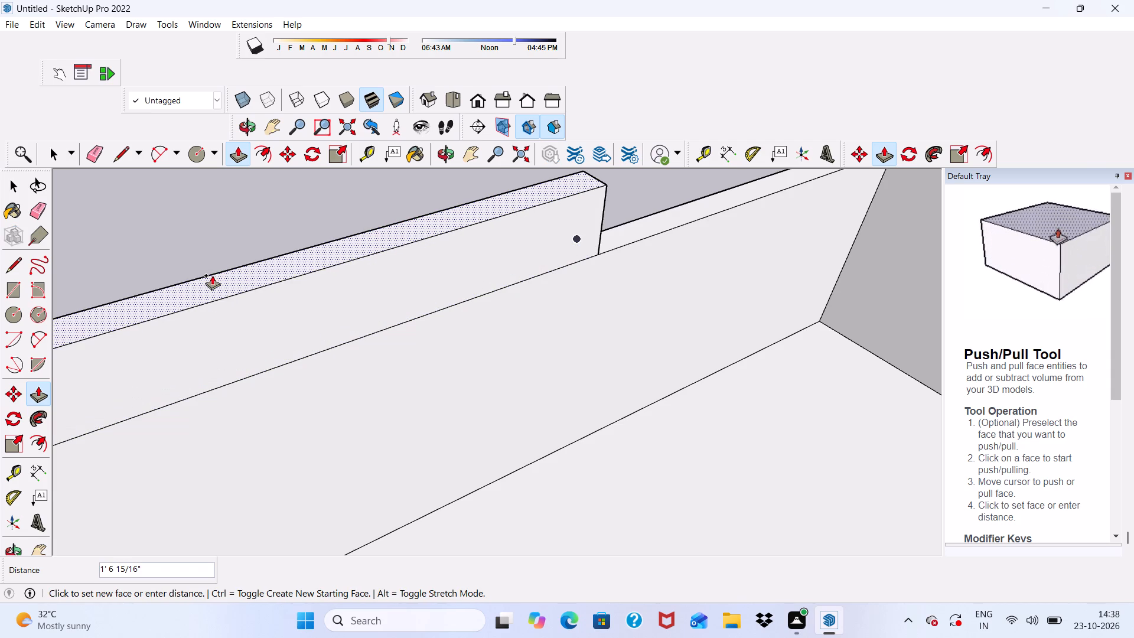
type("5'")
key("Return")
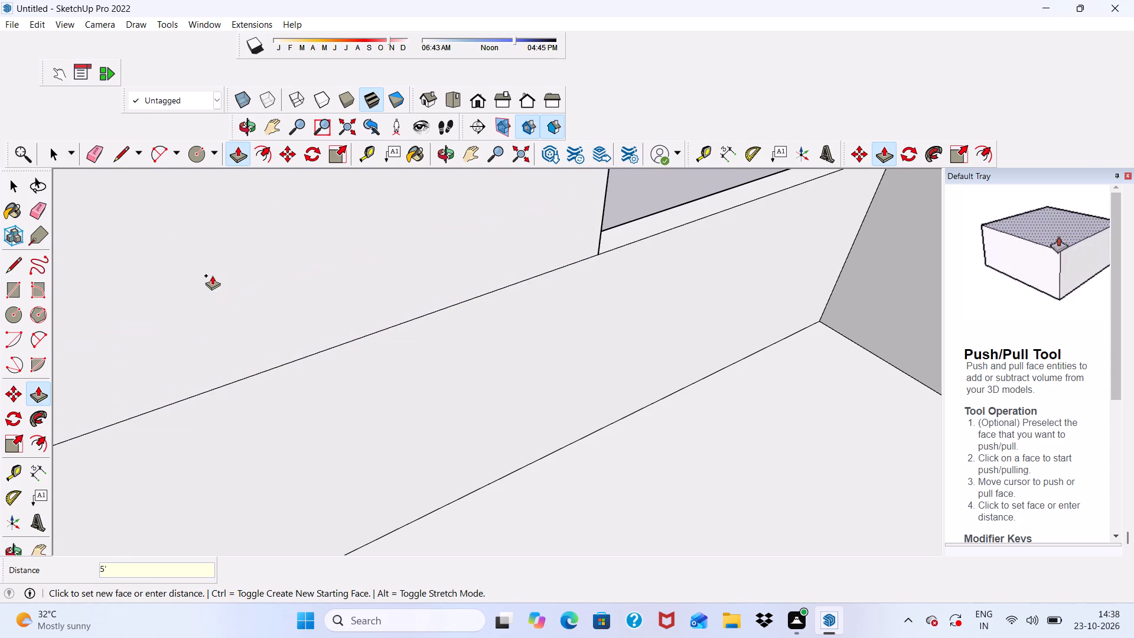
Push/Pull the front section of the balcony-side parapet's top up 5'.
scroll(208, 303, "down", 5)
scroll(448, 312, "down", 13)
middle_click_drag(480, 451, 521, 434)
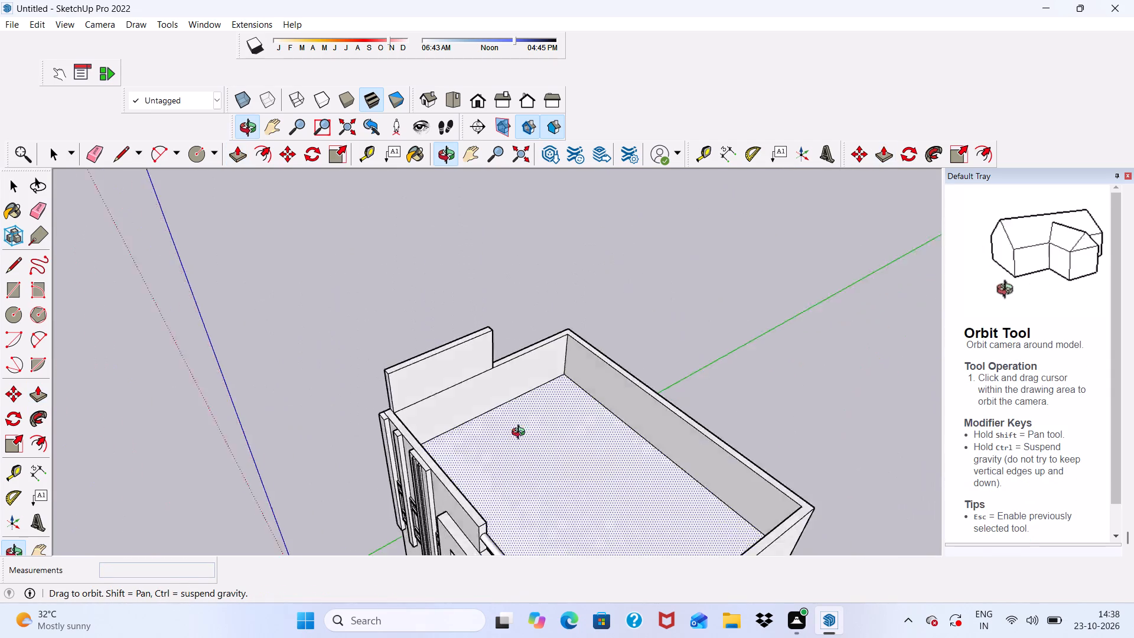
middle_click_drag(521, 434, 500, 409)
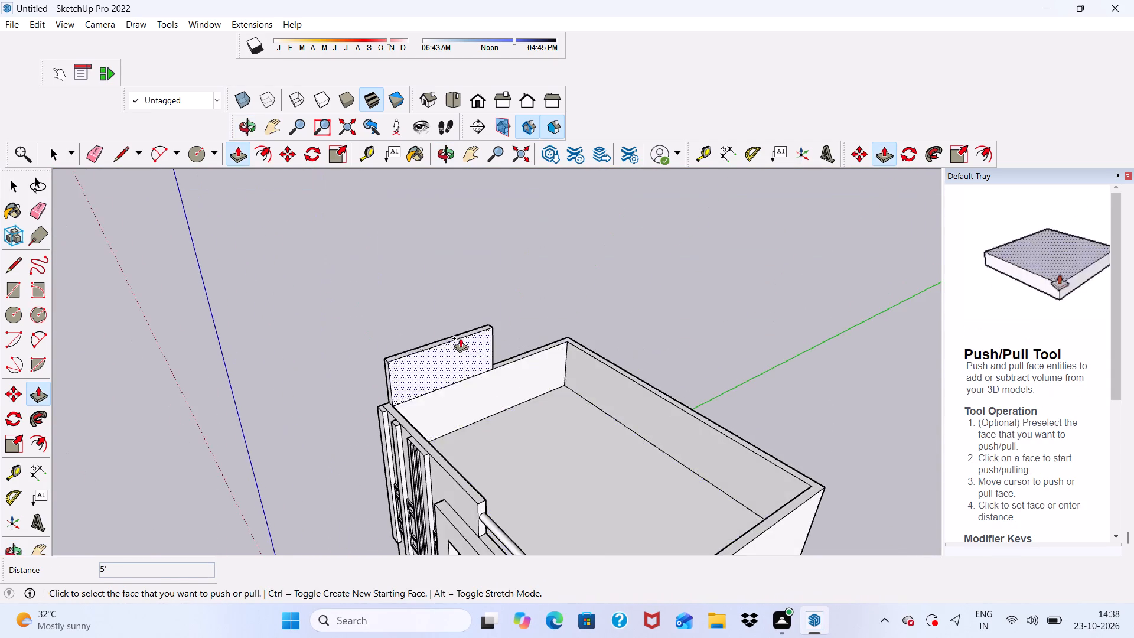
scroll(460, 338, "down", 6)
scroll(556, 529, "up", 12)
scroll(543, 398, "up", 10)
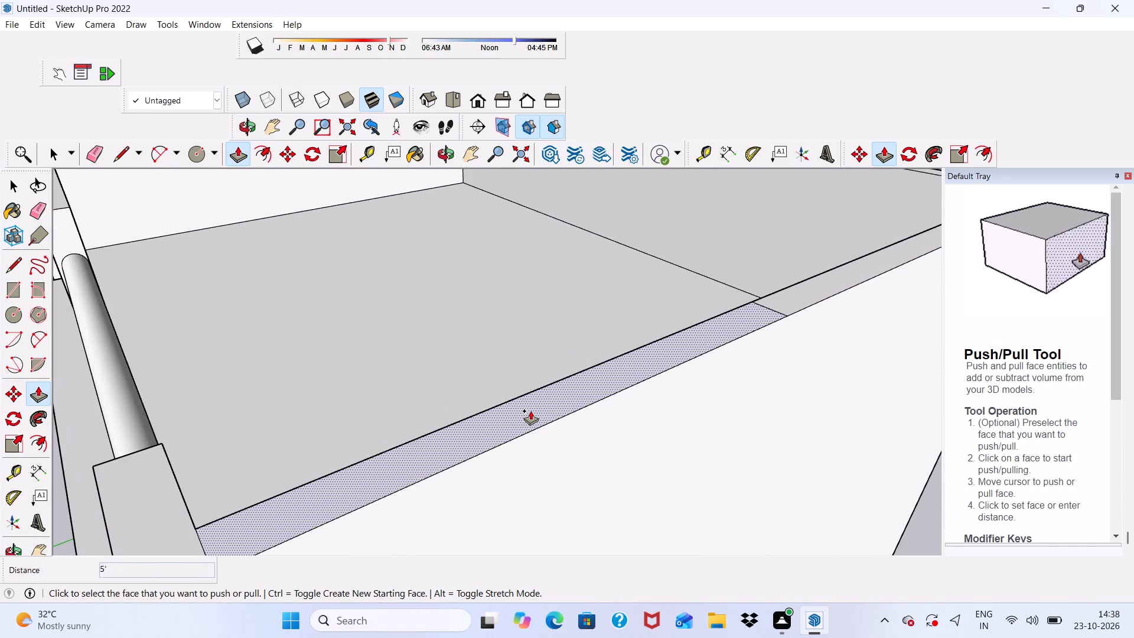
left_click(529, 412)
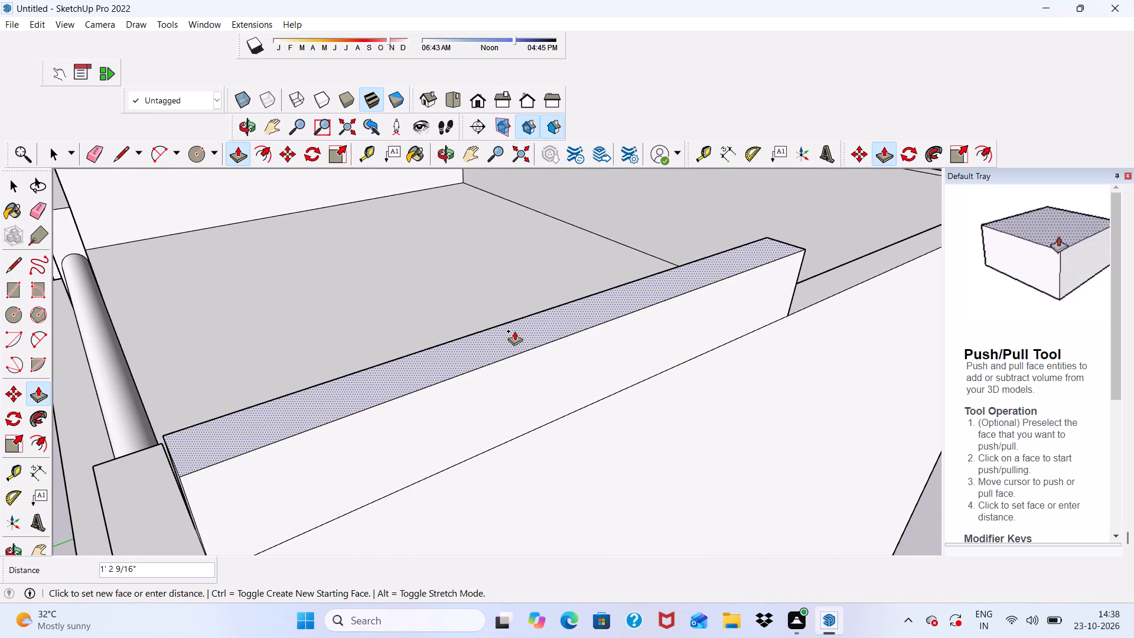
type("5'")
key("Return")
key("space")
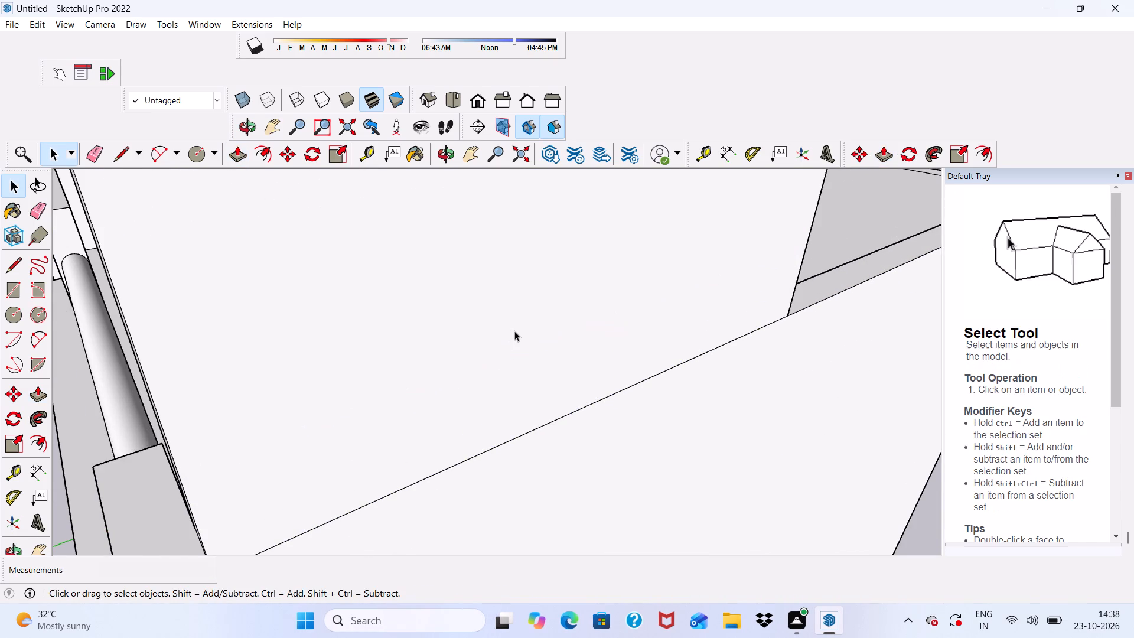
Examine the two raised side parapet sections from the front of the house.
scroll(515, 356, "down", 6)
scroll(596, 424, "down", 11)
middle_click_drag(589, 447, 645, 373)
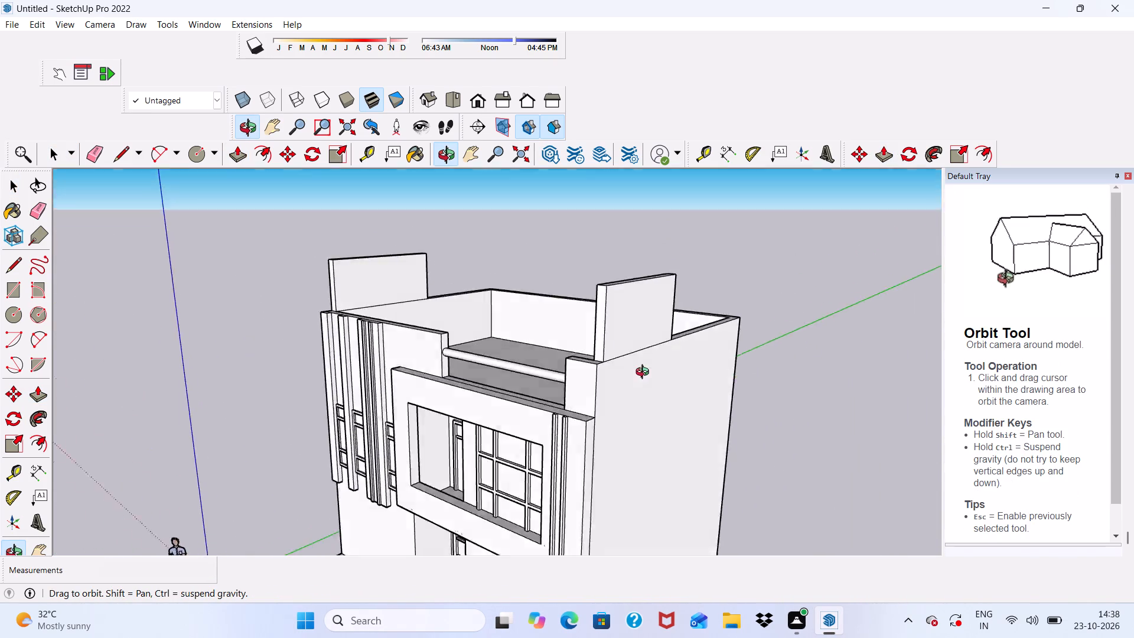
middle_click_drag(645, 373, 845, 331)
scroll(838, 326, "up", 1)
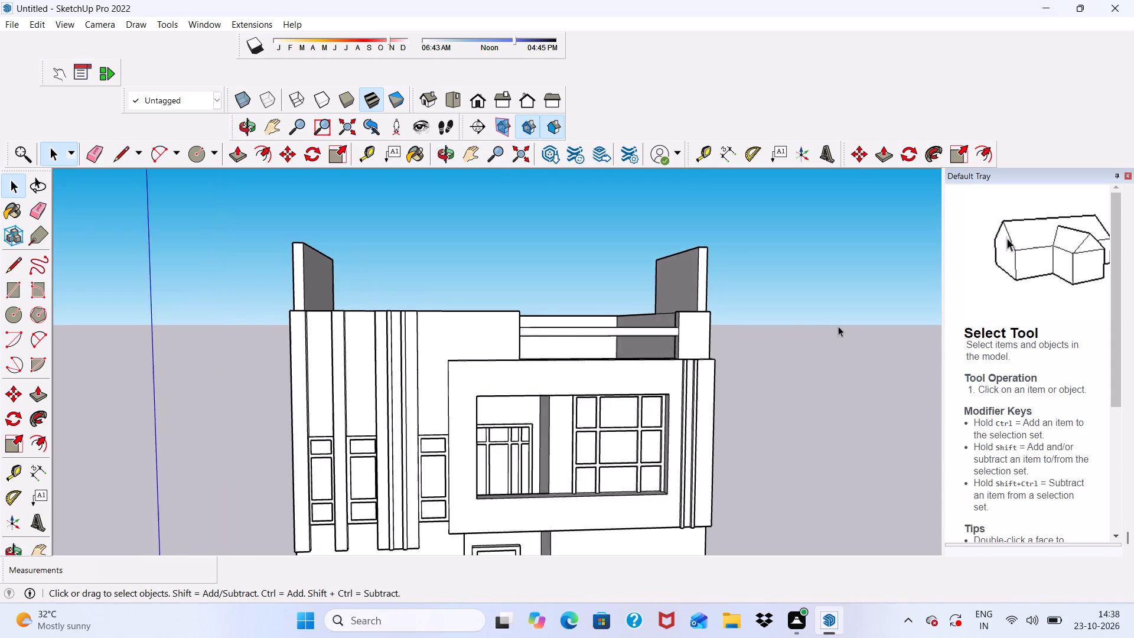
scroll(791, 327, "down", 5)
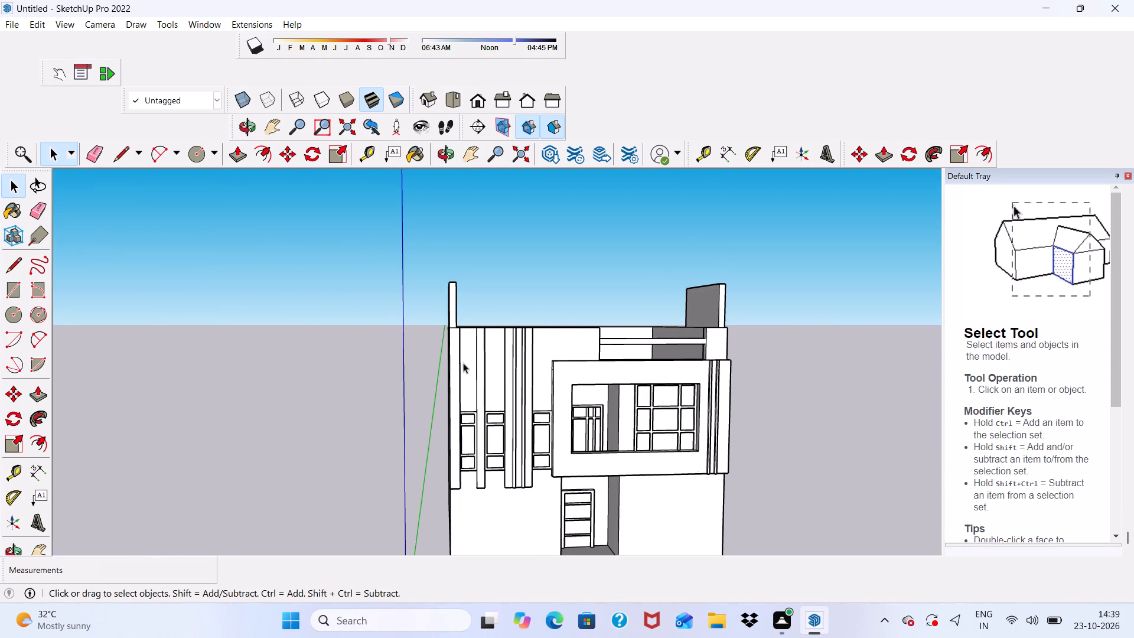
Erase the edge between the raised section and the inner face of the side parapet opposite the balcony side.
scroll(553, 307, "up", 4)
middle_click_drag(547, 311, 538, 321)
scroll(538, 321, "up", 5)
scroll(468, 329, "up", 5)
middle_click_drag(455, 341, 416, 424)
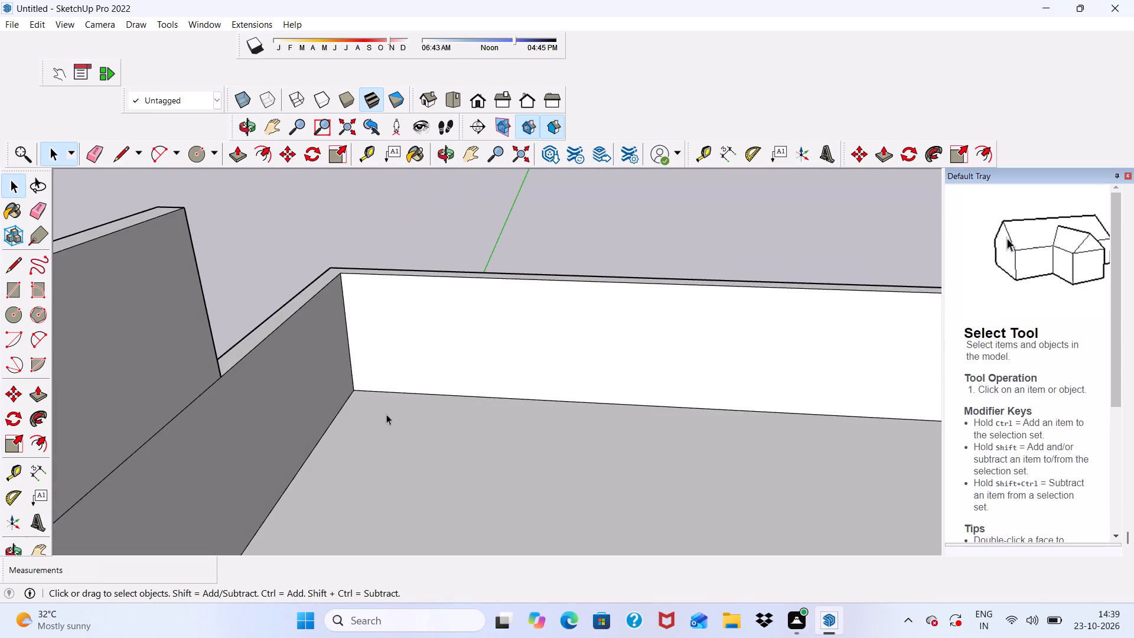
scroll(175, 268, "down", 5)
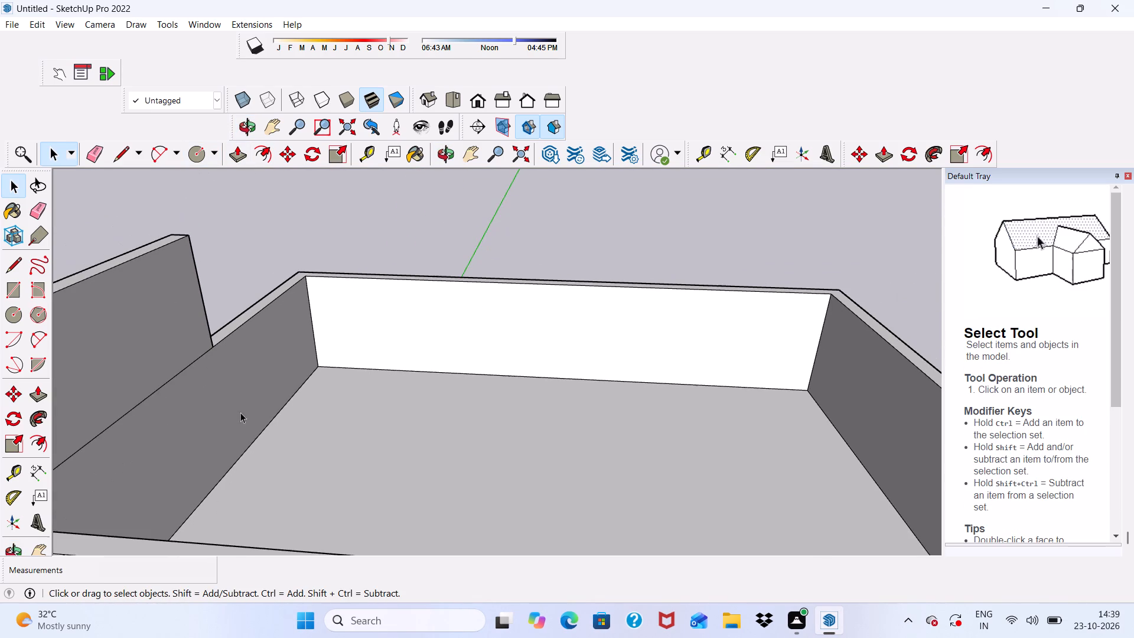
left_click(100, 155)
left_click_drag(155, 389, 159, 397)
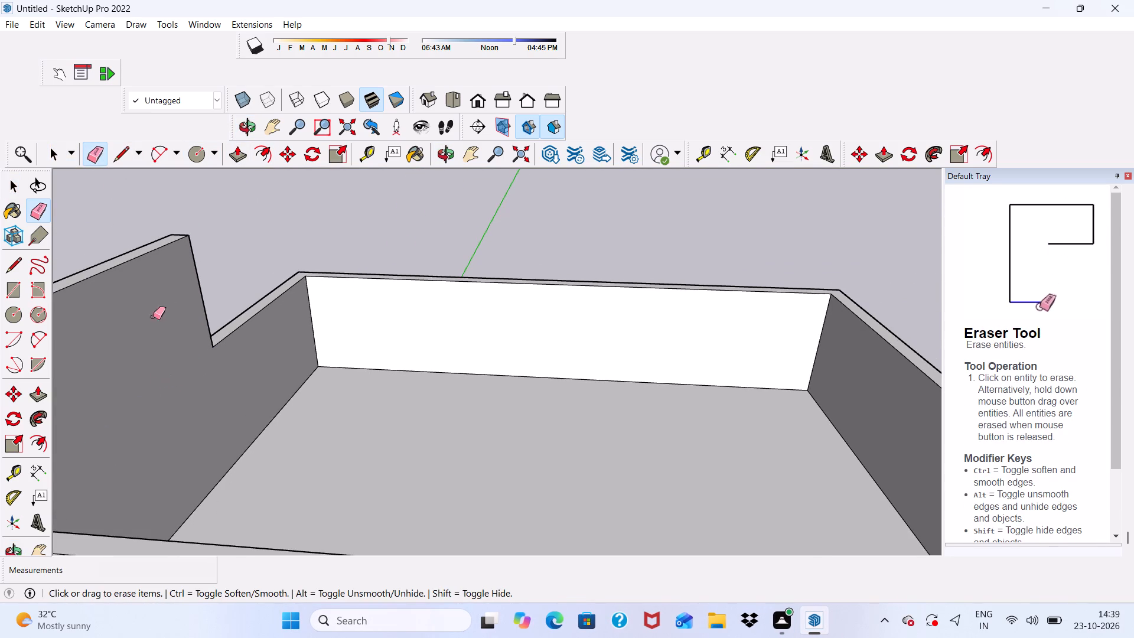
key("space")
Draw a 6' vertical line on that parapet's inner face from the base of the raised section's rear edge down to the roof floor.
left_click(125, 144)
scroll(298, 391, "up", 3)
scroll(210, 356, "down", 1)
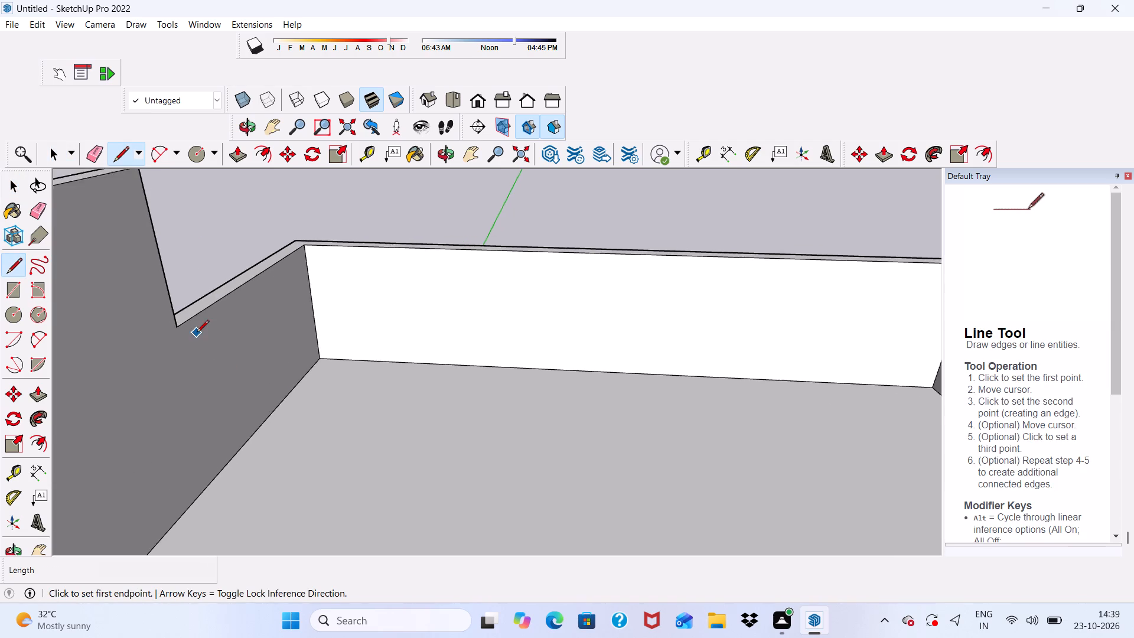
scroll(197, 332, "up", 3)
left_click(175, 329)
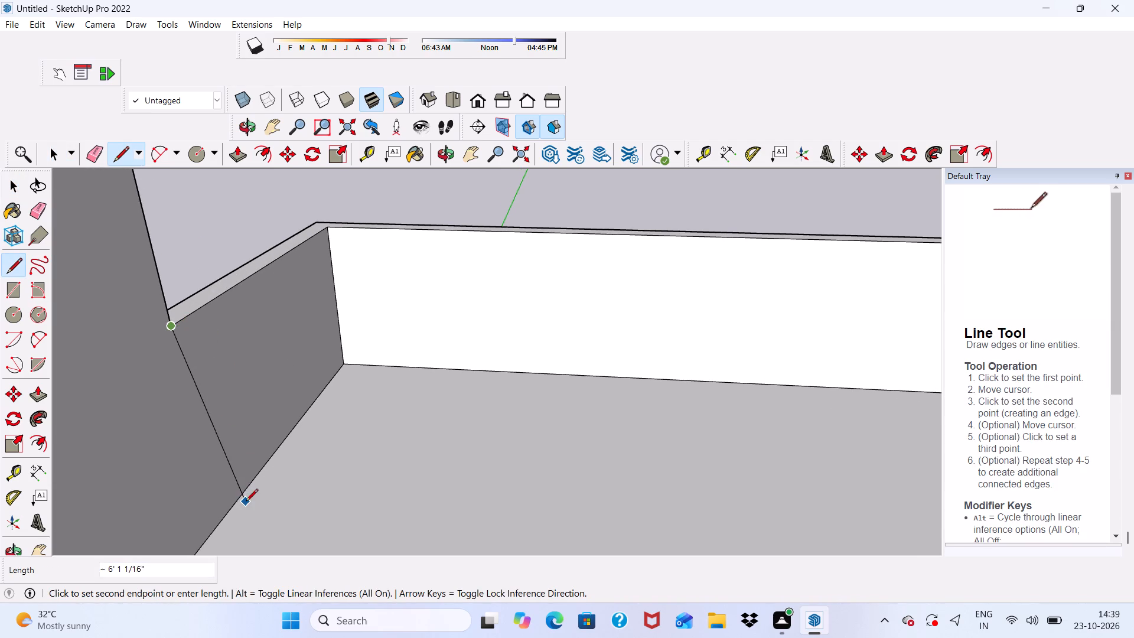
scroll(242, 511, "up", 4)
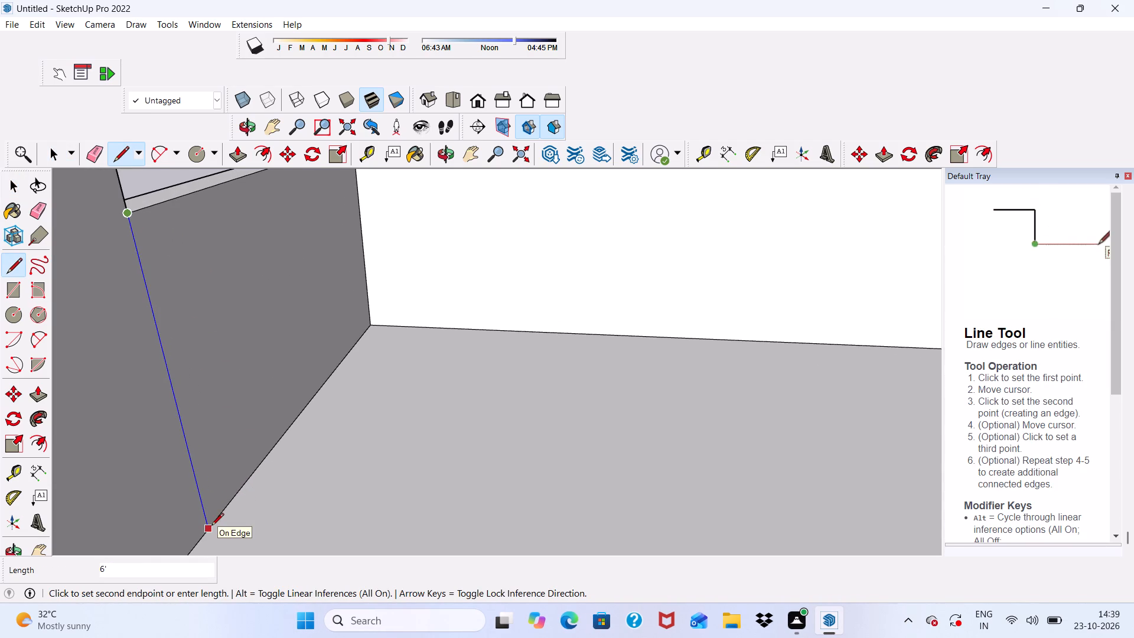
left_click(211, 526)
key("space")
Push/Pull the inner face of that raised front section about 7' 4" inward across the roof to form a solid block.
left_click(128, 507)
scroll(128, 506, "down", 5)
left_click(229, 154)
scroll(263, 214, "down", 6)
scroll(327, 364, "down", 4)
middle_click_drag(340, 383, 182, 410)
scroll(272, 287, "up", 1)
left_click(272, 287)
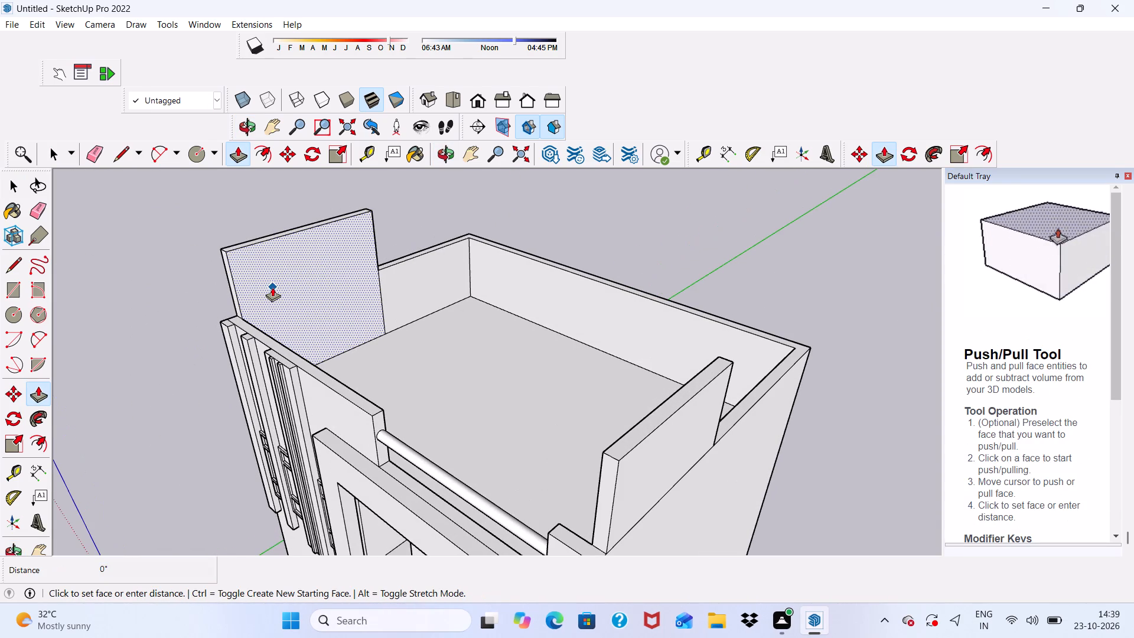
left_click(327, 325)
scroll(315, 328, "down", 3)
middle_click_drag(302, 342, 536, 311)
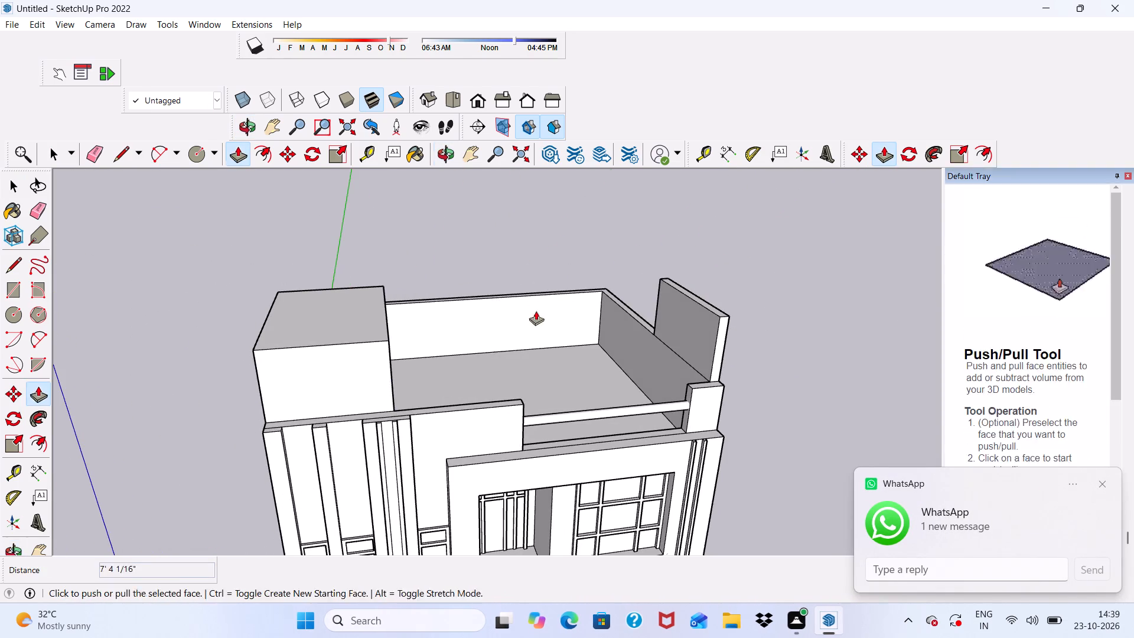
key("space")
Push/Pull the top face of the roof block down about 2' 8 3/4".
scroll(529, 308, "down", 5)
scroll(529, 308, "up", 1)
scroll(466, 330, "down", 1)
middle_click_drag(463, 330, 453, 275)
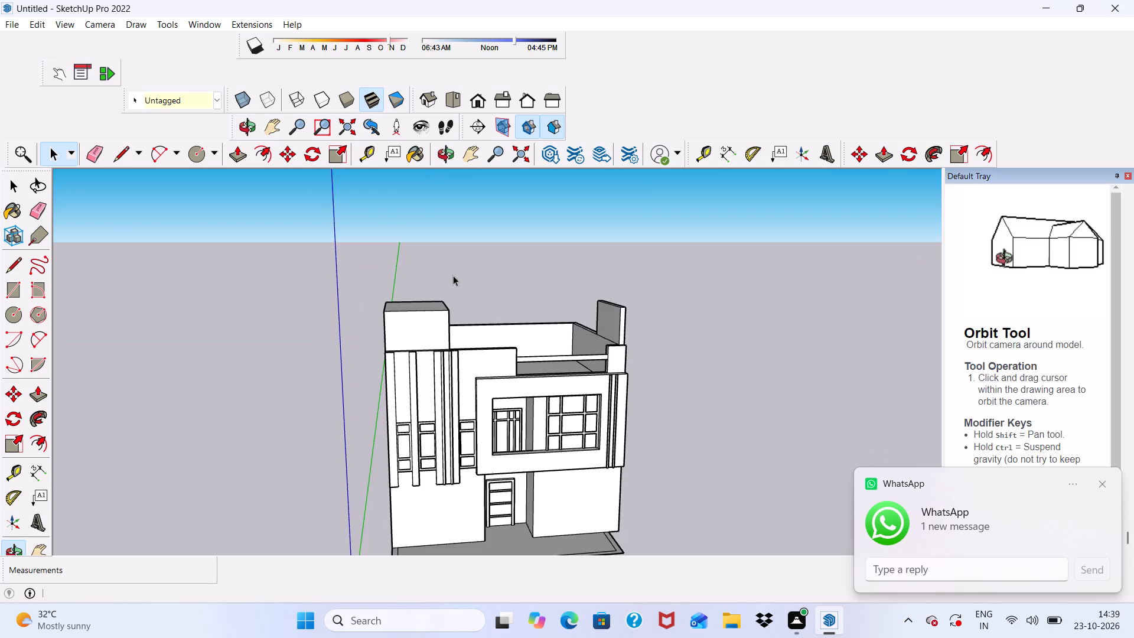
scroll(453, 276, "up", 9)
left_click(382, 330)
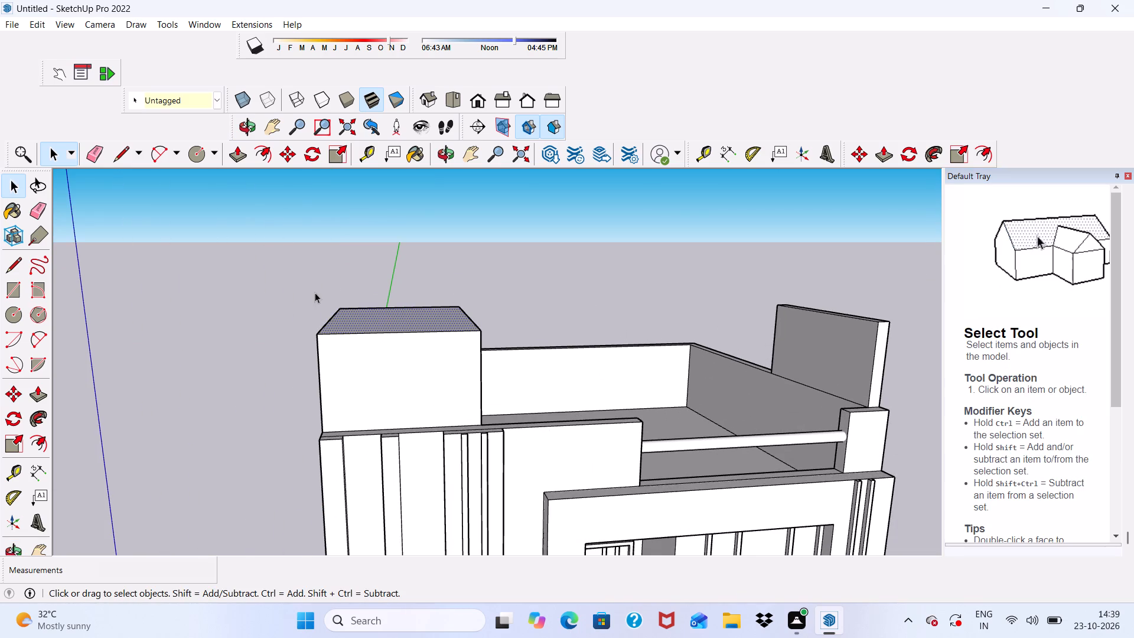
left_click(234, 149)
left_click_drag(369, 305, 382, 347)
scroll(380, 350, "down", 6)
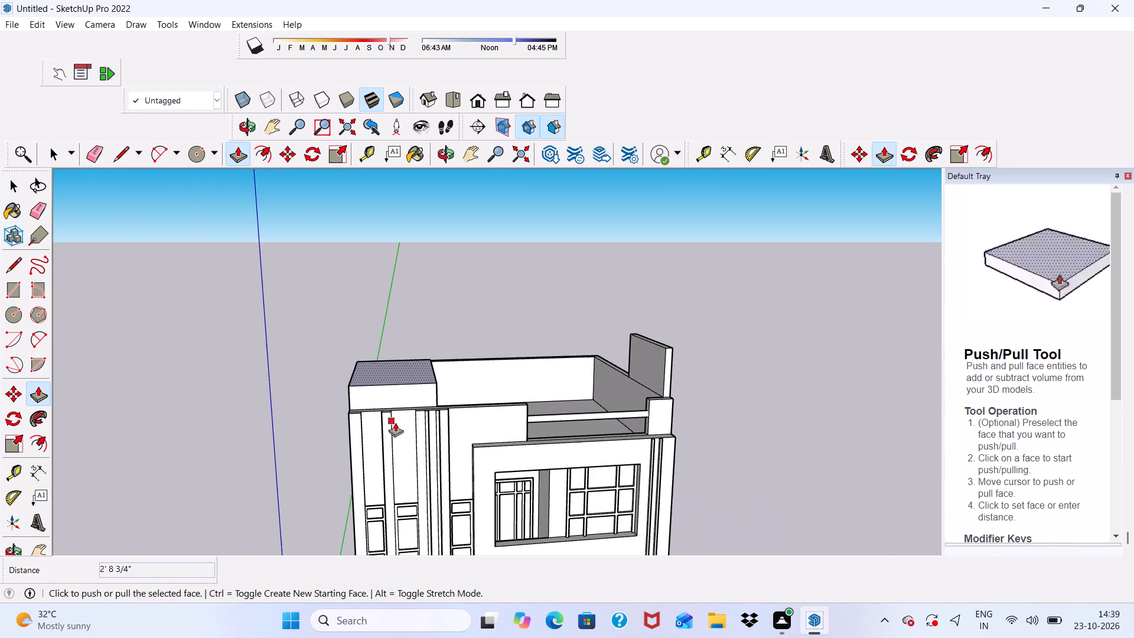
middle_click_drag(396, 414, 392, 347)
key("space")
Measure the height of the roof block's outer front edge above the front parapet.
scroll(699, 304, "up", 5)
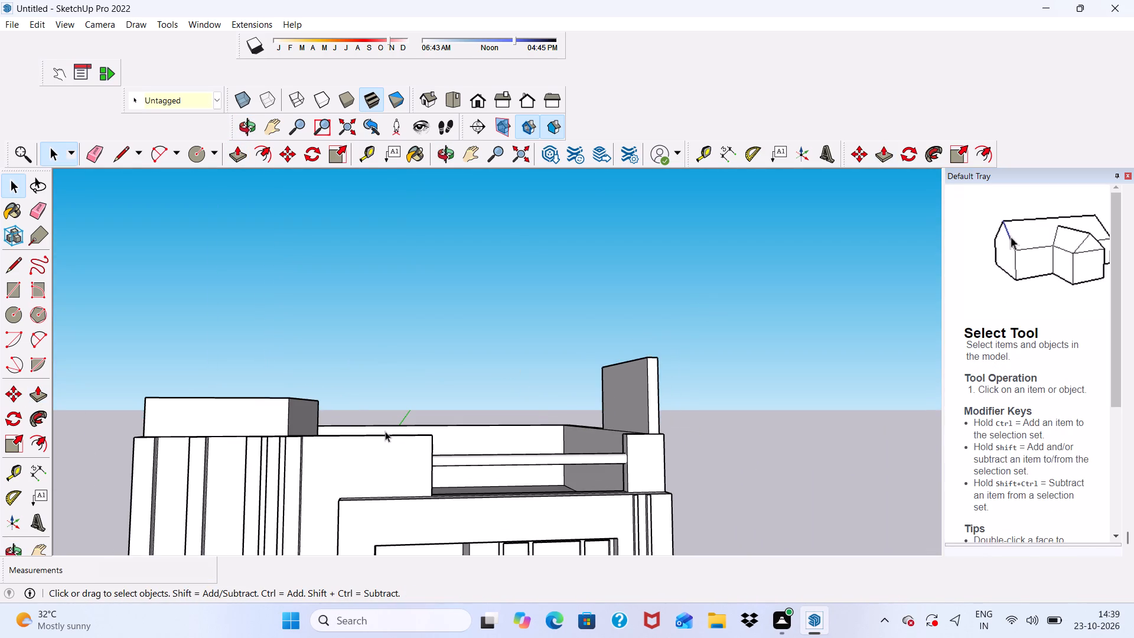
middle_click_drag(385, 431, 283, 510)
scroll(262, 379, "up", 4)
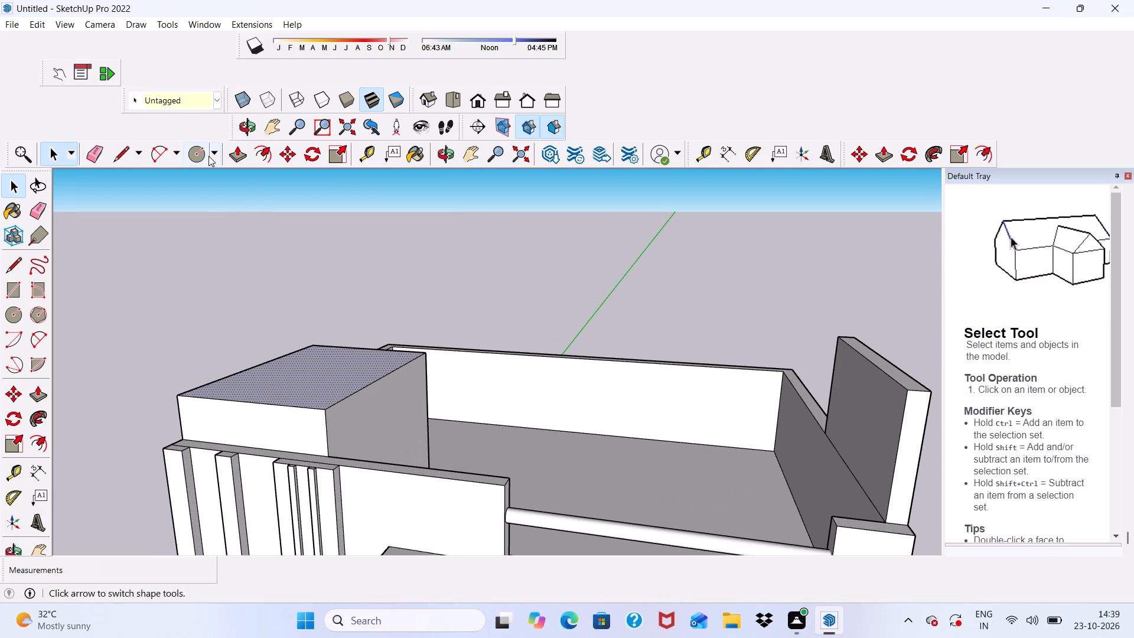
left_click(24, 473)
scroll(178, 434, "up", 4)
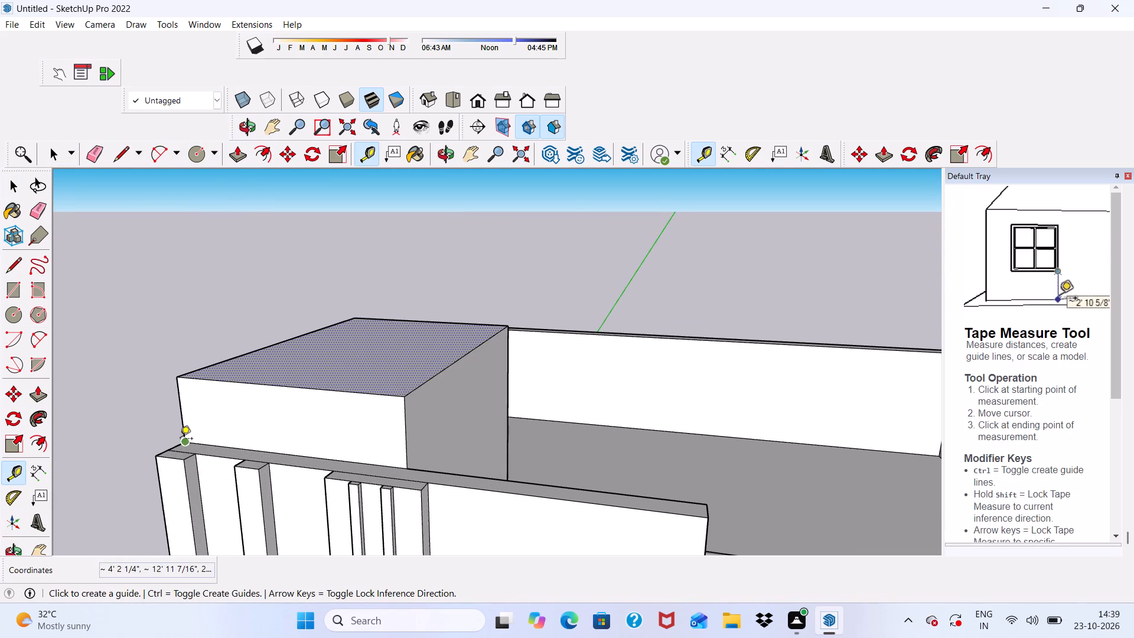
scroll(180, 440, "up", 2)
key("space")
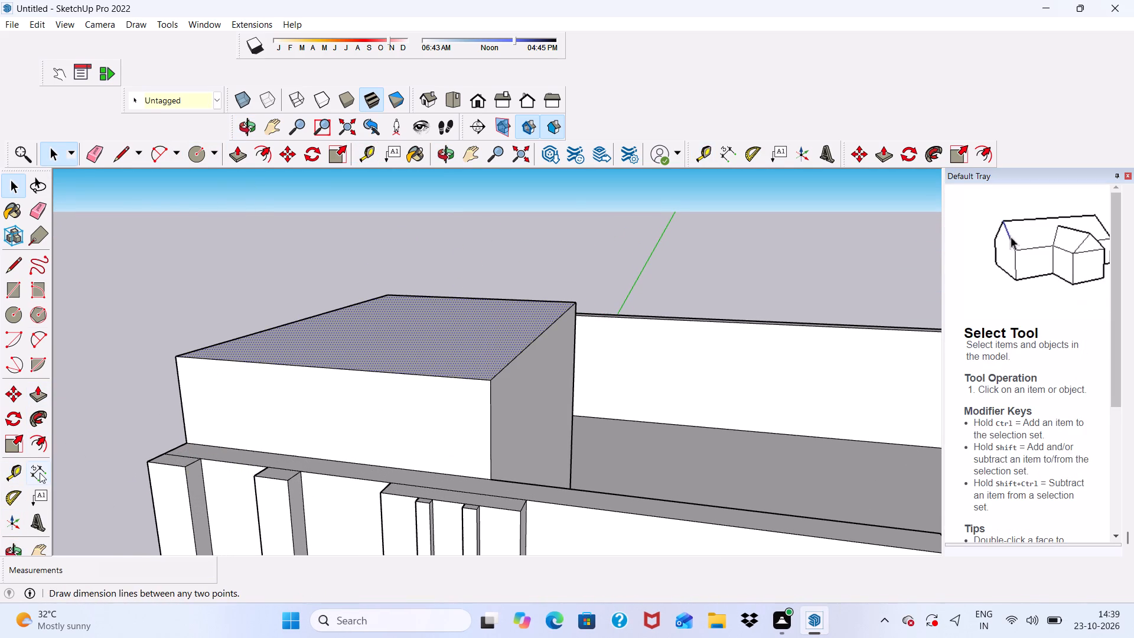
left_click(38, 471)
scroll(225, 387, "up", 5)
scroll(147, 488, "up", 4)
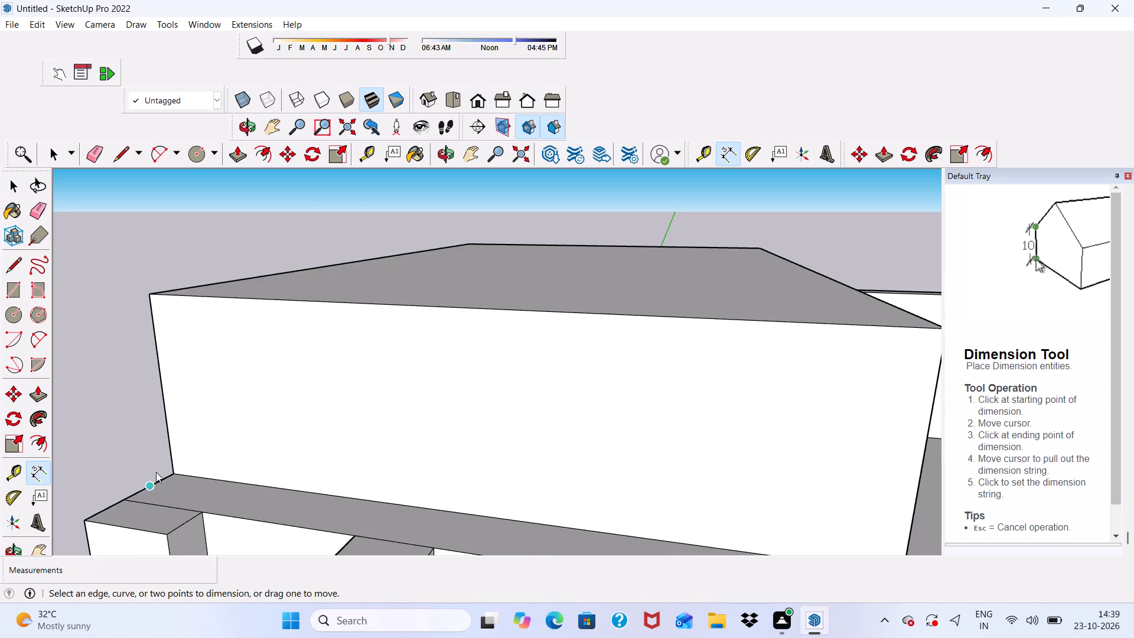
left_click(172, 473)
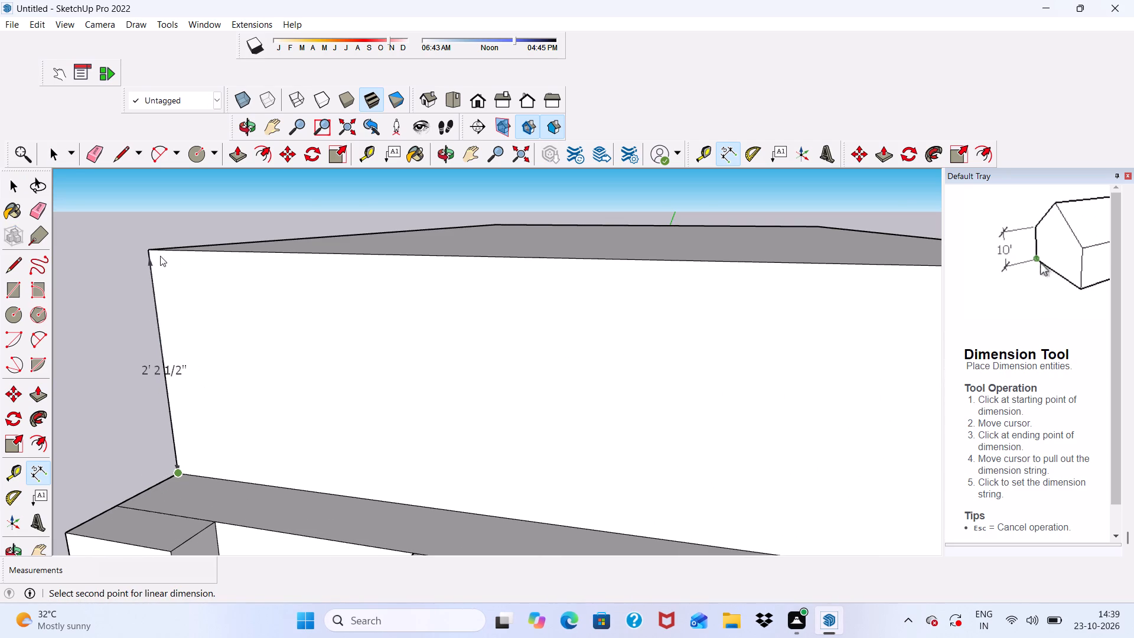
left_click(154, 253)
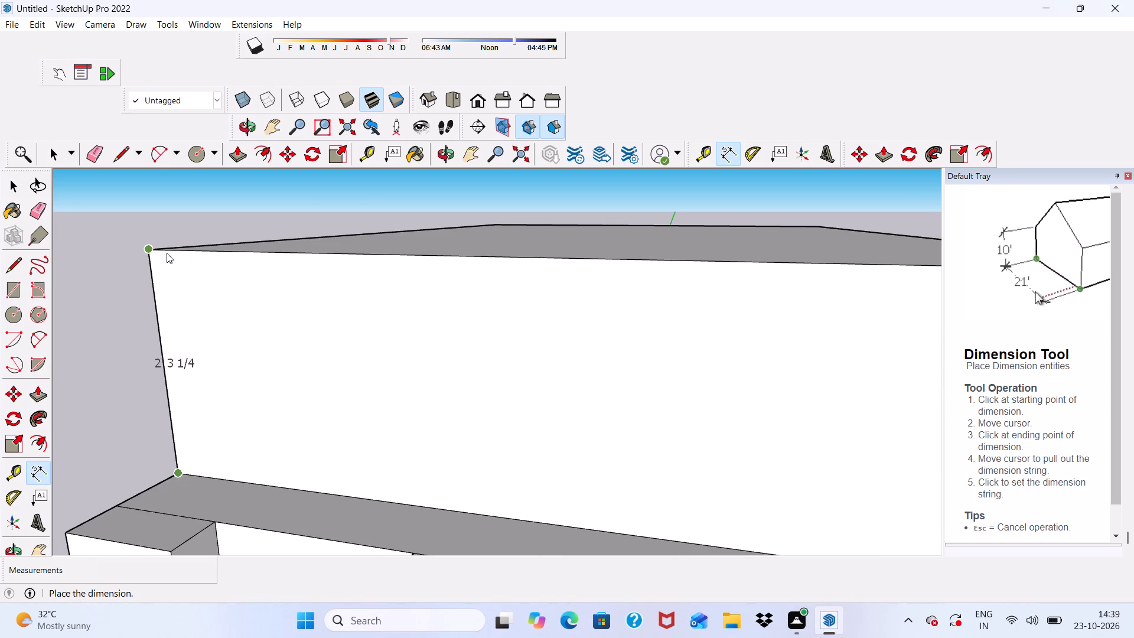
key("space")
scroll(171, 281, "down", 17)
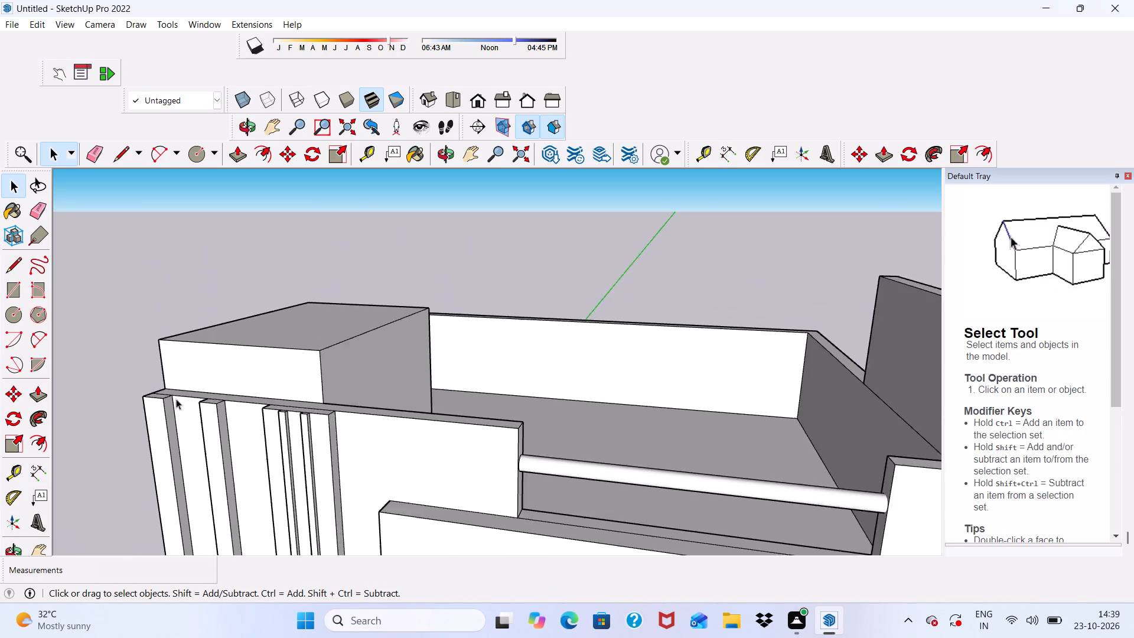
Push/Pull the top face of the raised parapet section opposite the roof block down about 2' 8 3/4", level with the block's top.
scroll(176, 399, "down", 7)
scroll(700, 296, "up", 9)
scroll(558, 294, "down", 5)
scroll(672, 314, "up", 8)
left_click(679, 276)
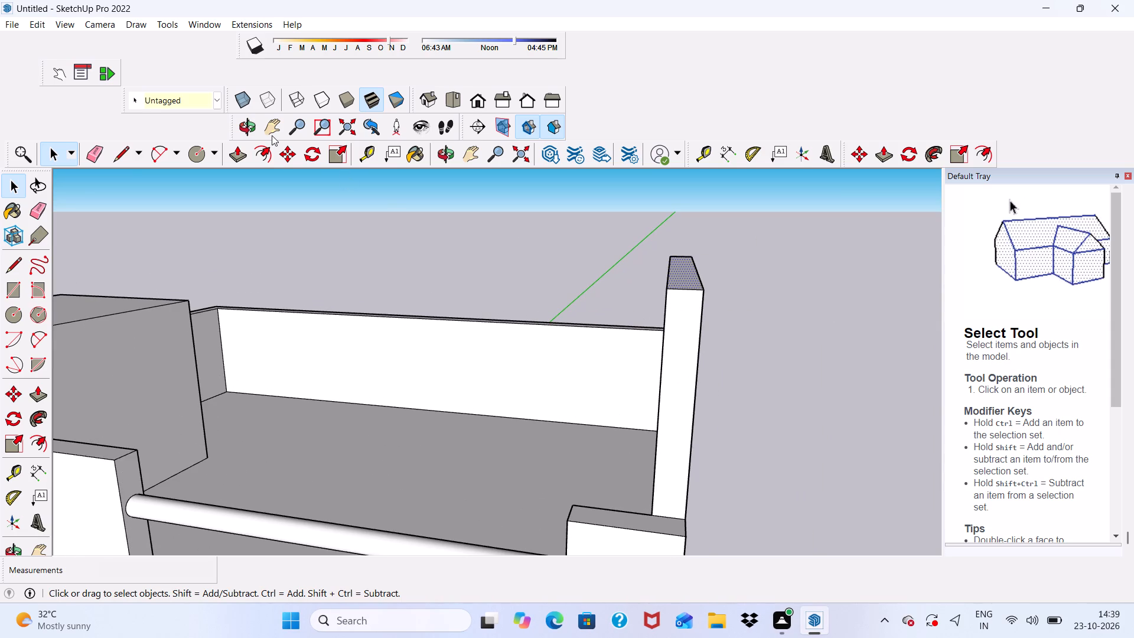
left_click(240, 151)
scroll(700, 272, "up", 2)
left_click(681, 270)
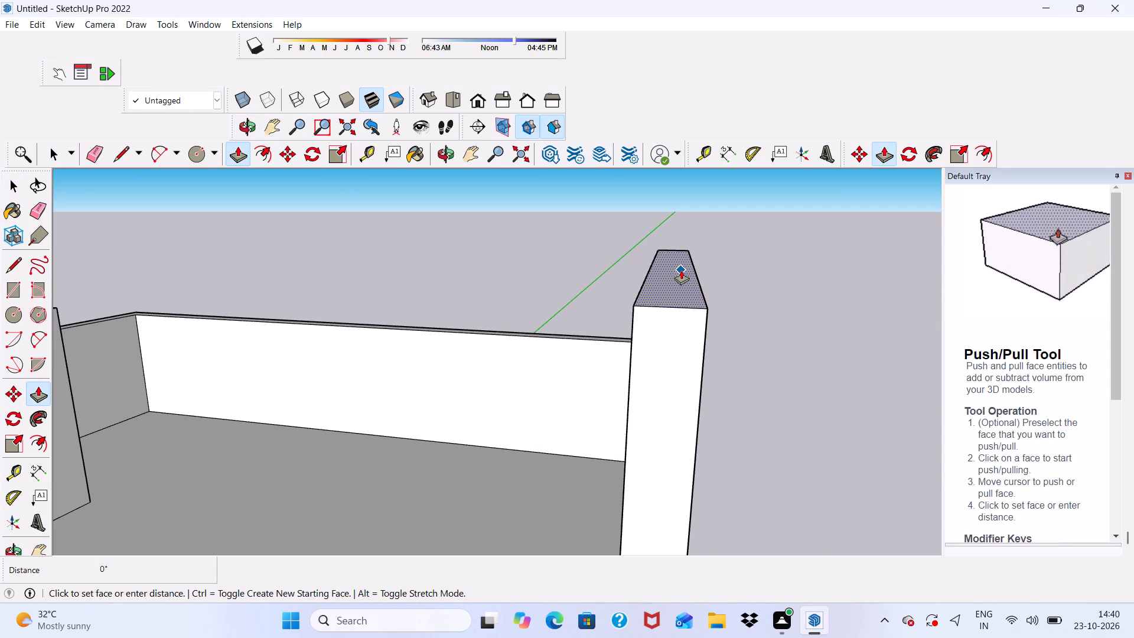
scroll(680, 327, "down", 9)
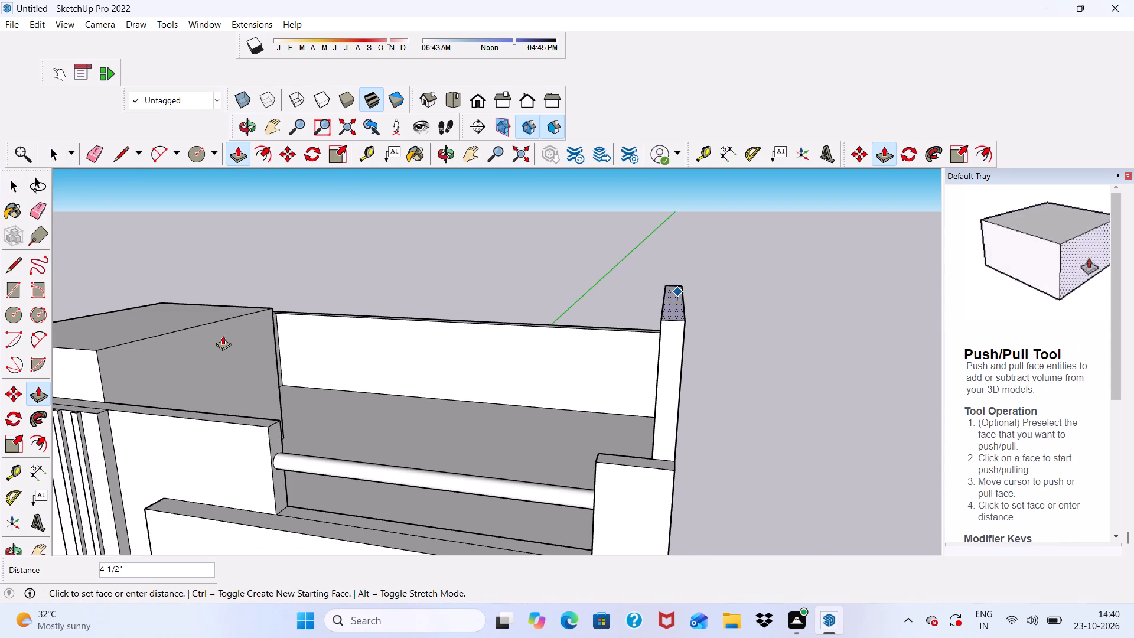
scroll(203, 324, "up", 3)
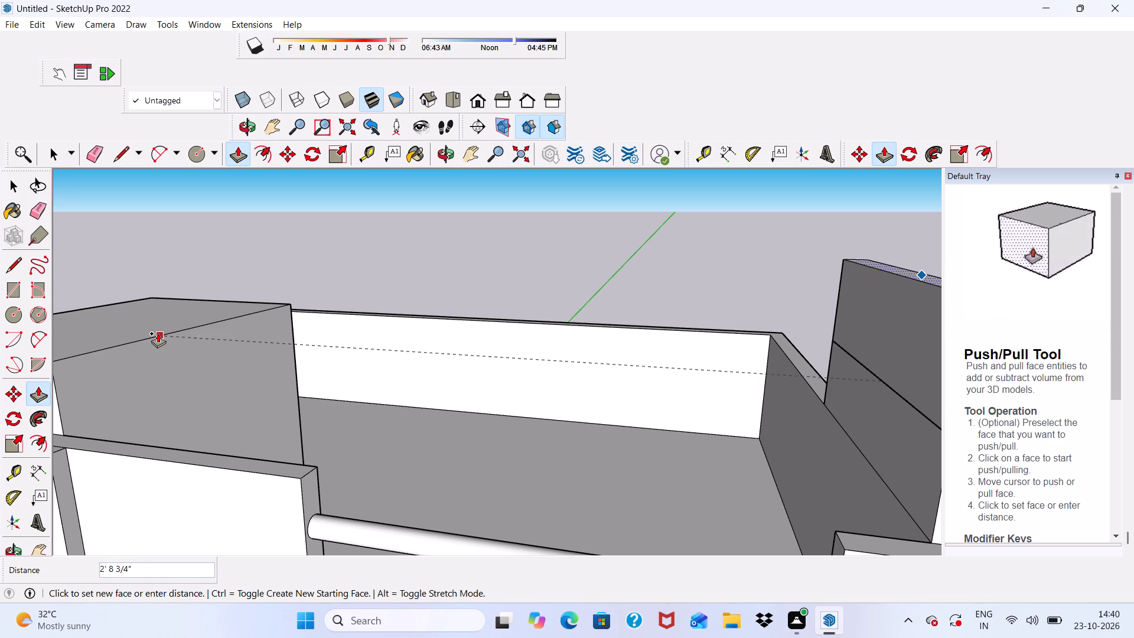
left_click(158, 333)
scroll(177, 320, "down", 6)
key("space")
Push/Pull the remaining top face of that raised parapet section down about 8 3/4".
scroll(526, 300, "up", 3)
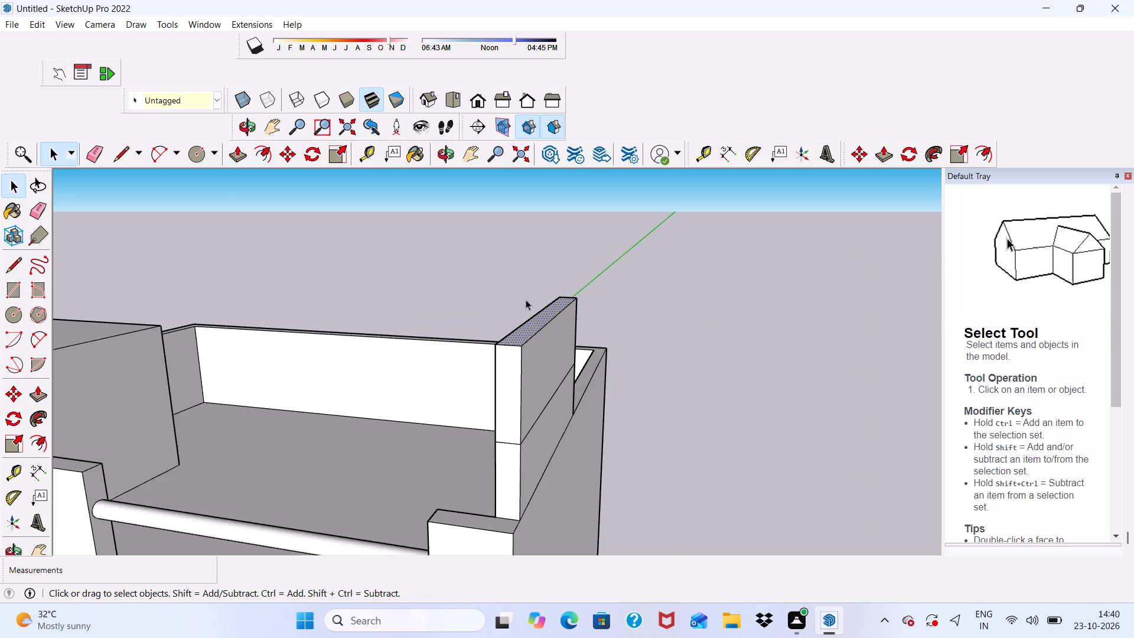
scroll(526, 300, "up", 6)
left_click(526, 356)
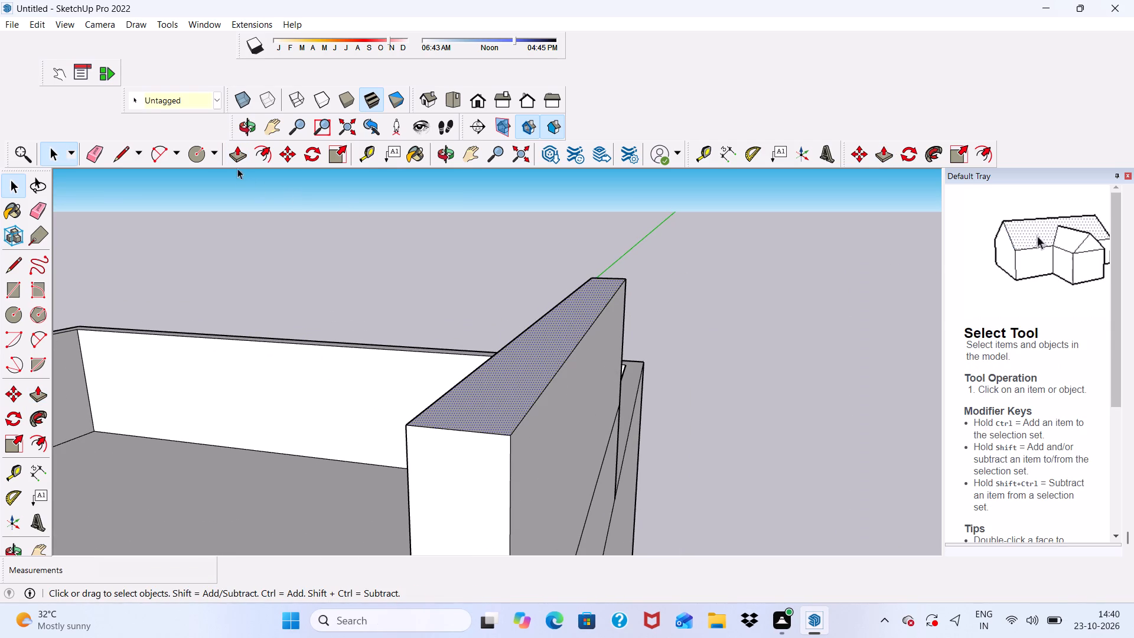
left_click(238, 153)
left_click_drag(483, 393, 507, 480)
scroll(511, 287, "down", 5)
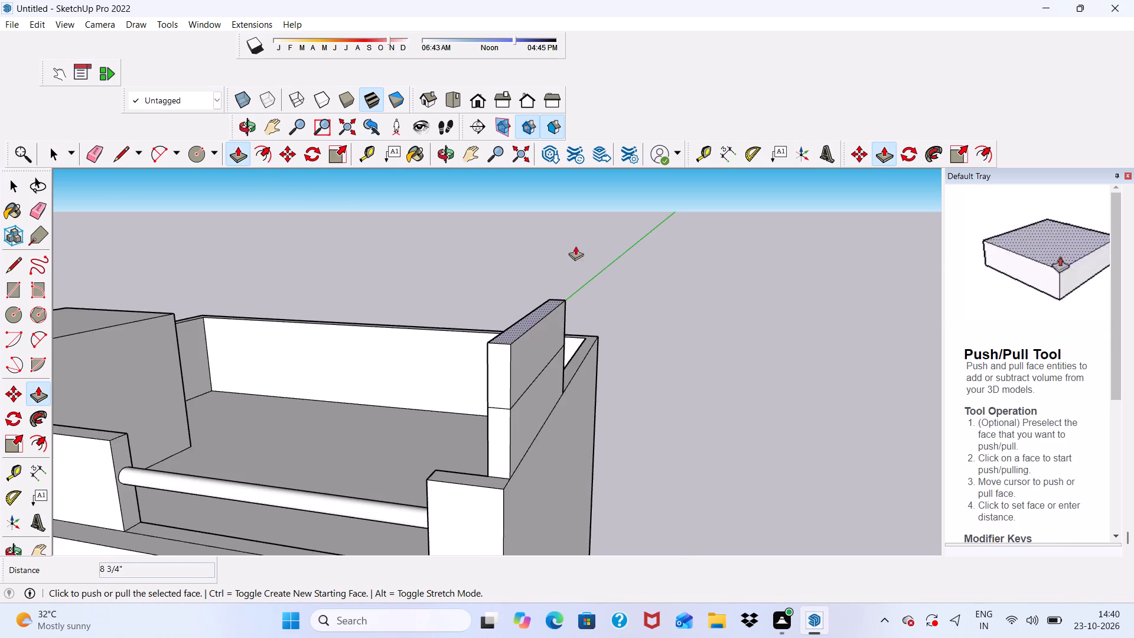
scroll(575, 246, "down", 4)
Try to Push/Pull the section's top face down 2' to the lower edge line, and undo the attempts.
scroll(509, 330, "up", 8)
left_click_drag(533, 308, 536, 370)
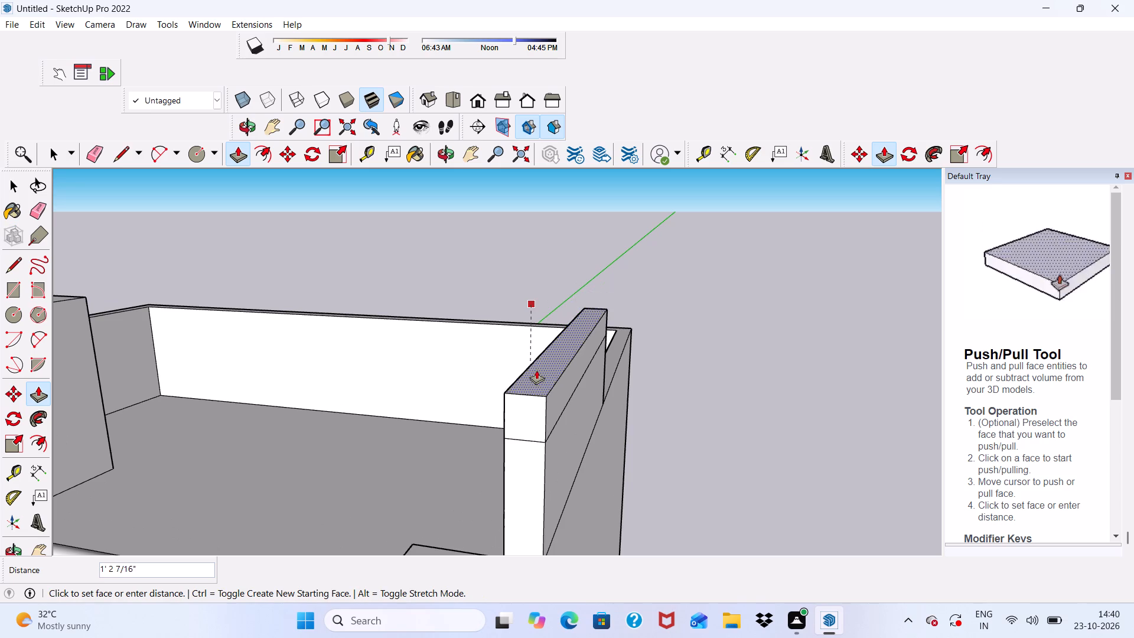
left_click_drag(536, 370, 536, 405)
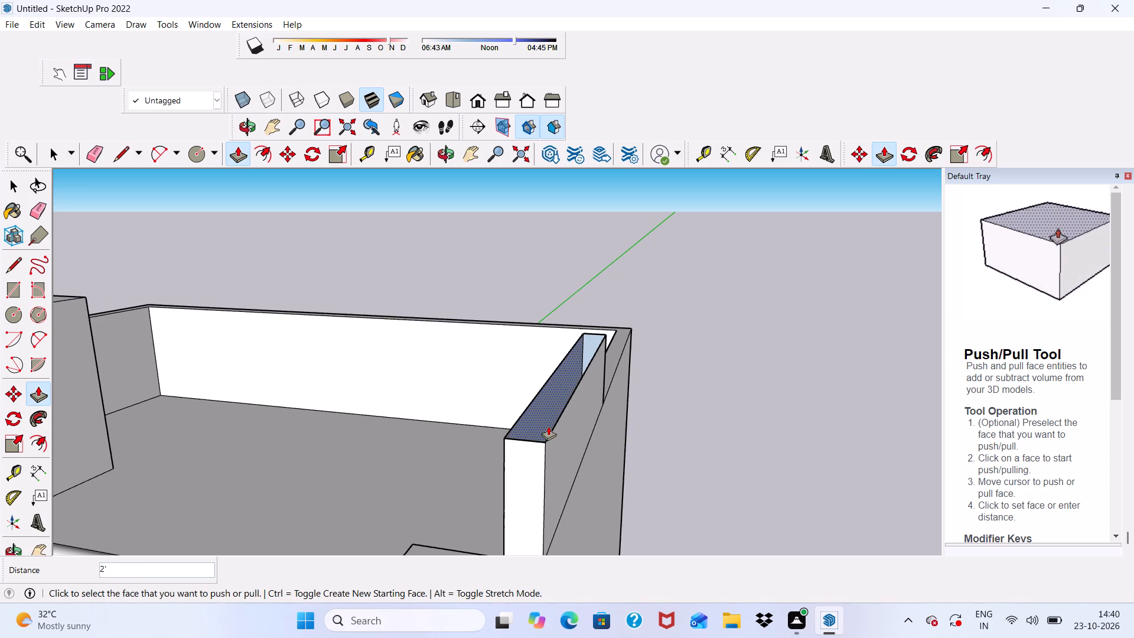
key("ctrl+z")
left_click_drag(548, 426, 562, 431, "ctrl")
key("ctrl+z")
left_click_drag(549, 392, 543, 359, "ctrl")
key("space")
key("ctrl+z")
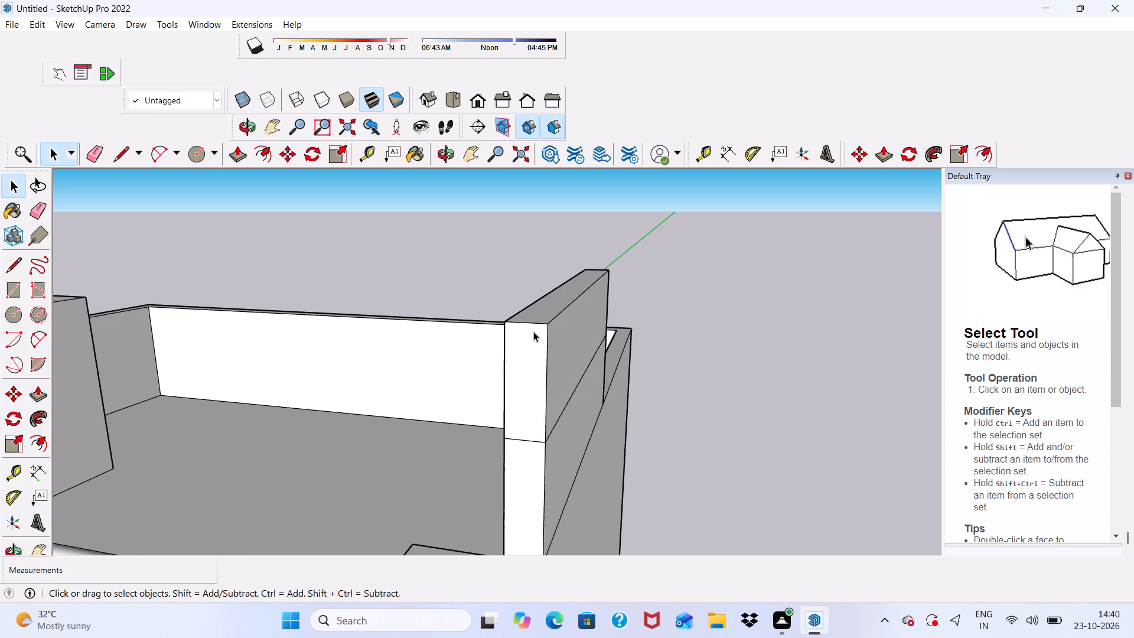
Push/Pull the raised section's top face down about 11 13/16".
scroll(524, 302, "up", 3)
left_click(546, 334)
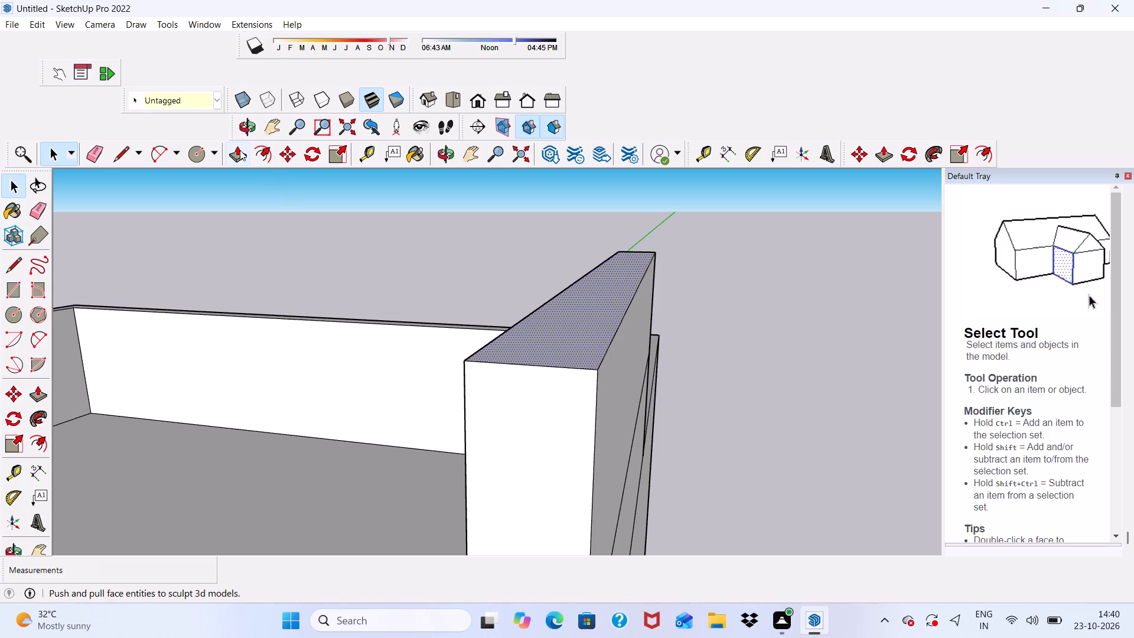
left_click(240, 150)
left_click_drag(536, 319, 565, 445)
scroll(545, 262, "down", 6)
scroll(582, 369, "up", 2)
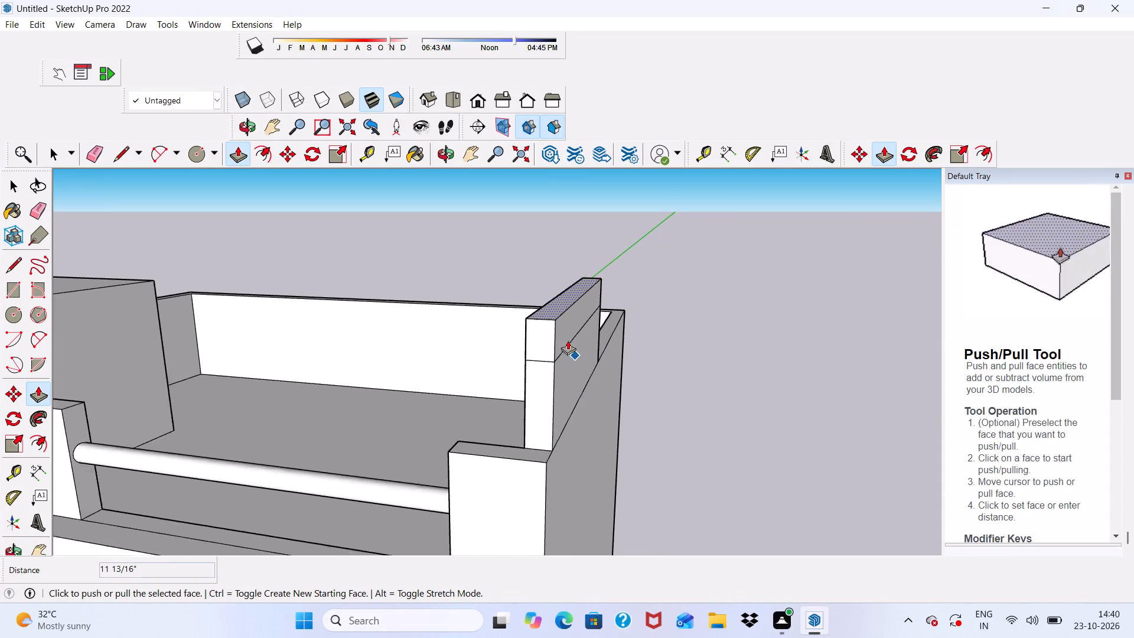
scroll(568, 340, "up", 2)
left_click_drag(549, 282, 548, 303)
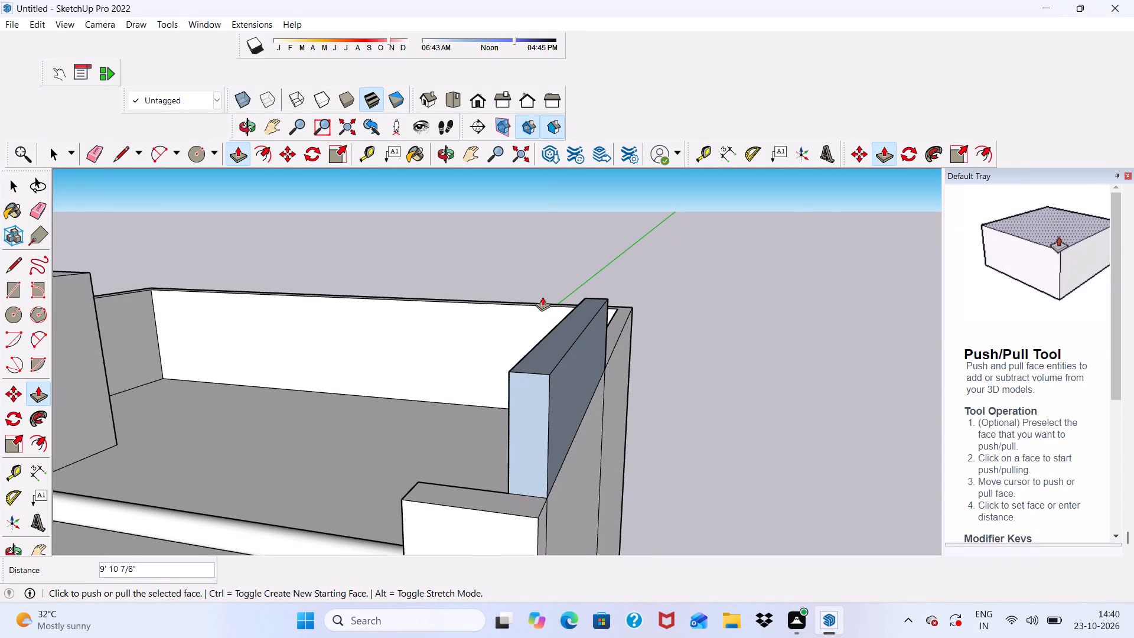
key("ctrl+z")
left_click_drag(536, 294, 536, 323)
Push/Pull the raised section's top face down about 1' 3/16" to the edge line level with the roof block.
scroll(533, 287, "up", 3)
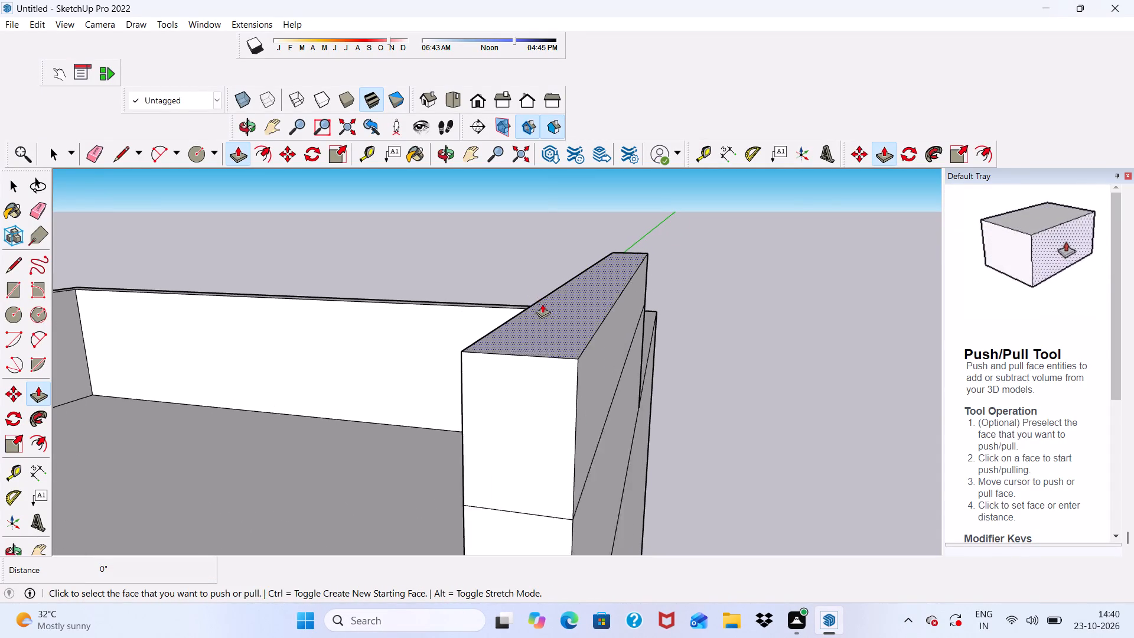
scroll(542, 304, "up", 1)
left_click_drag(548, 336, 566, 484)
Push/Pull the inner side wall of the hollow in the raised section about 8 1/2" across to its outer side, filling the hollow.
scroll(528, 333, "down", 5)
scroll(516, 413, "up", 5)
scroll(661, 353, "up", 2)
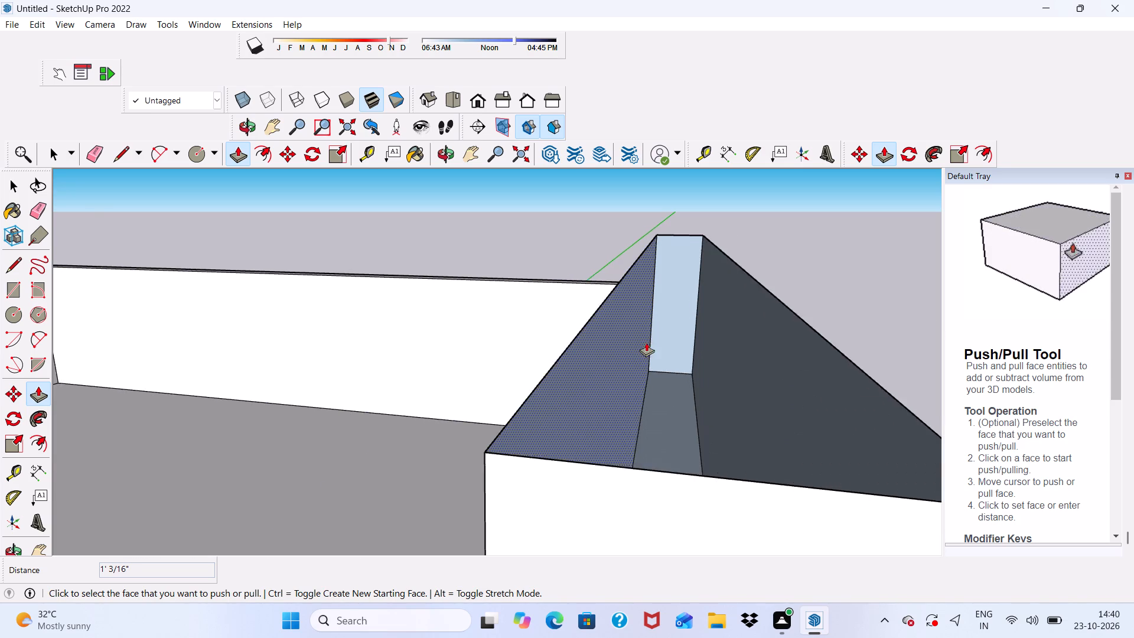
left_click(593, 375)
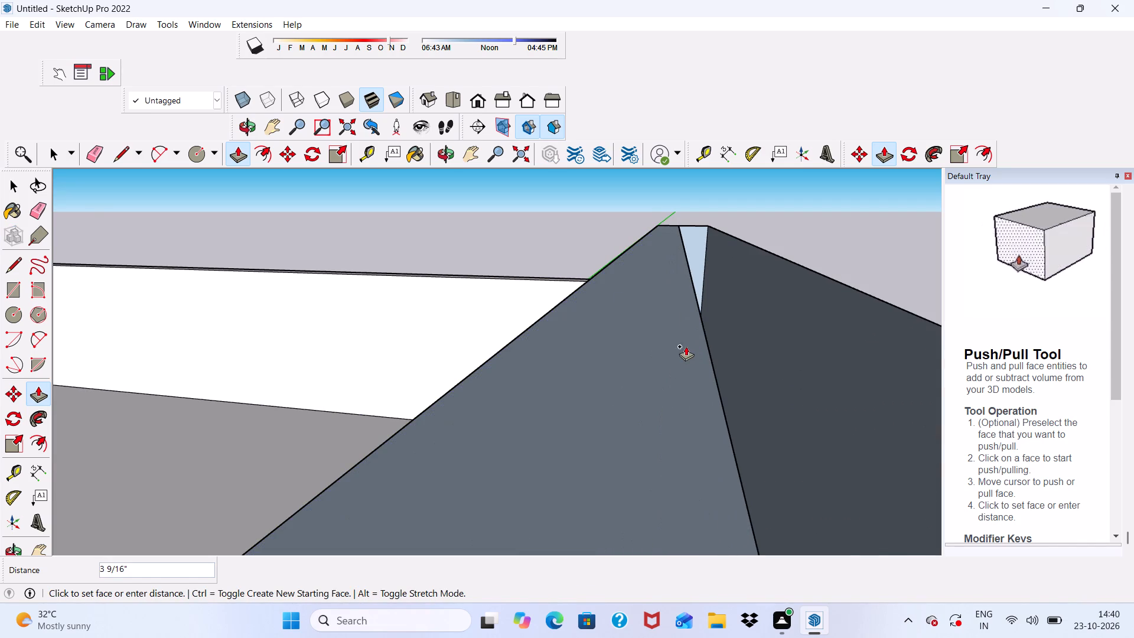
scroll(686, 346, "down", 5)
scroll(630, 291, "down", 5)
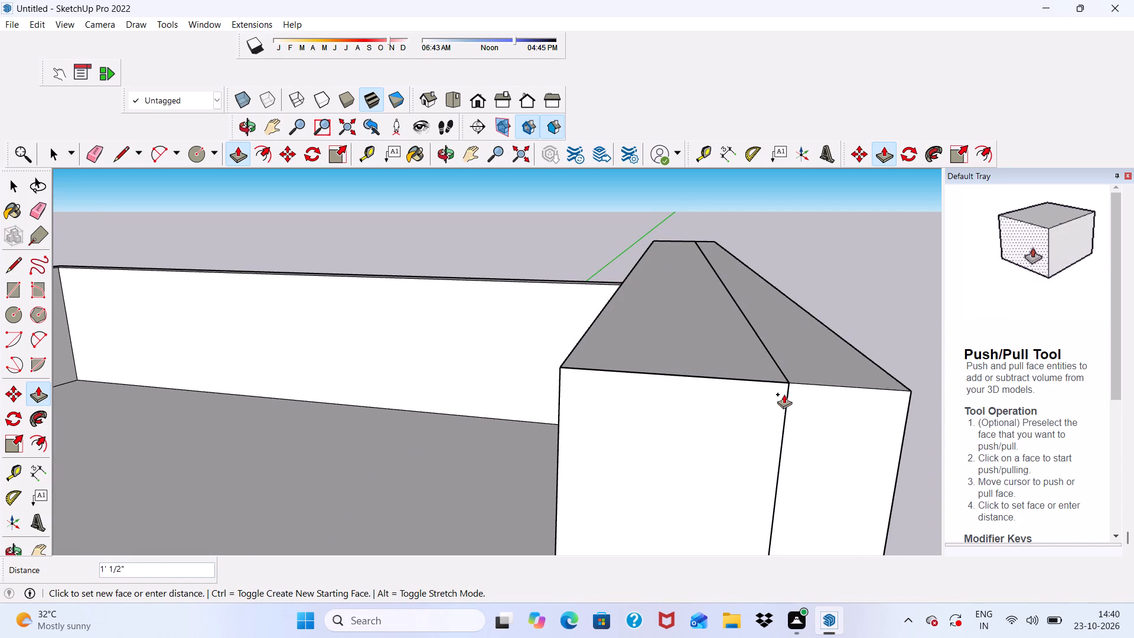
left_click(786, 395)
Push/Pull the raised section's outer side face to line up with the outer wall face below it.
scroll(591, 340, "down", 5)
middle_click_drag(614, 439, 405, 416)
scroll(623, 340, "up", 1)
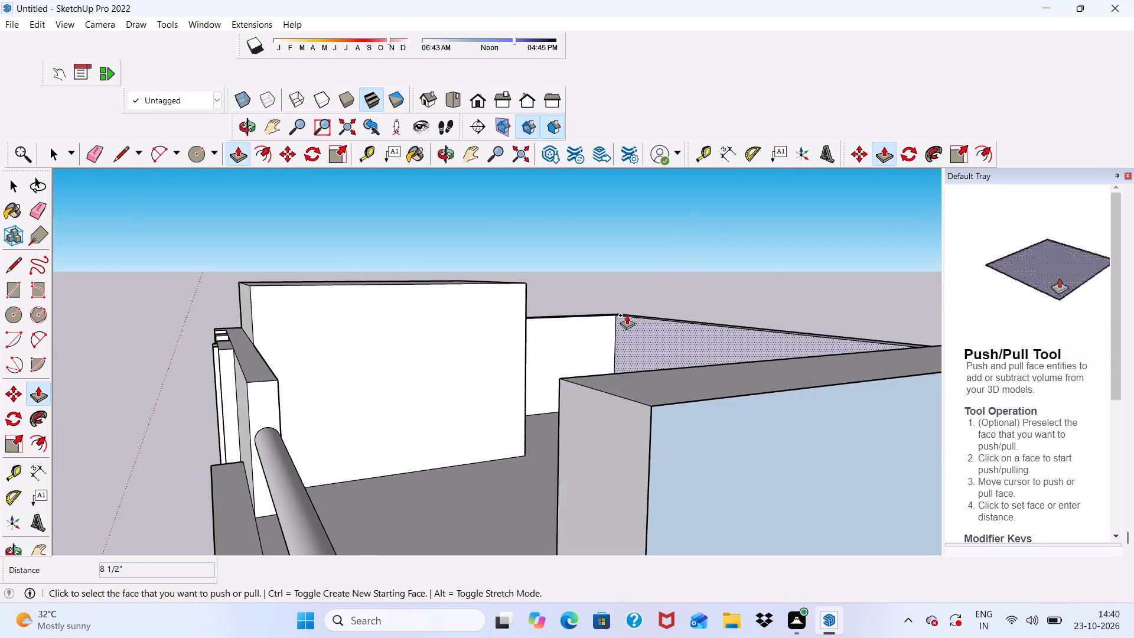
scroll(529, 236, "down", 6)
scroll(650, 321, "up", 3)
left_click(647, 314)
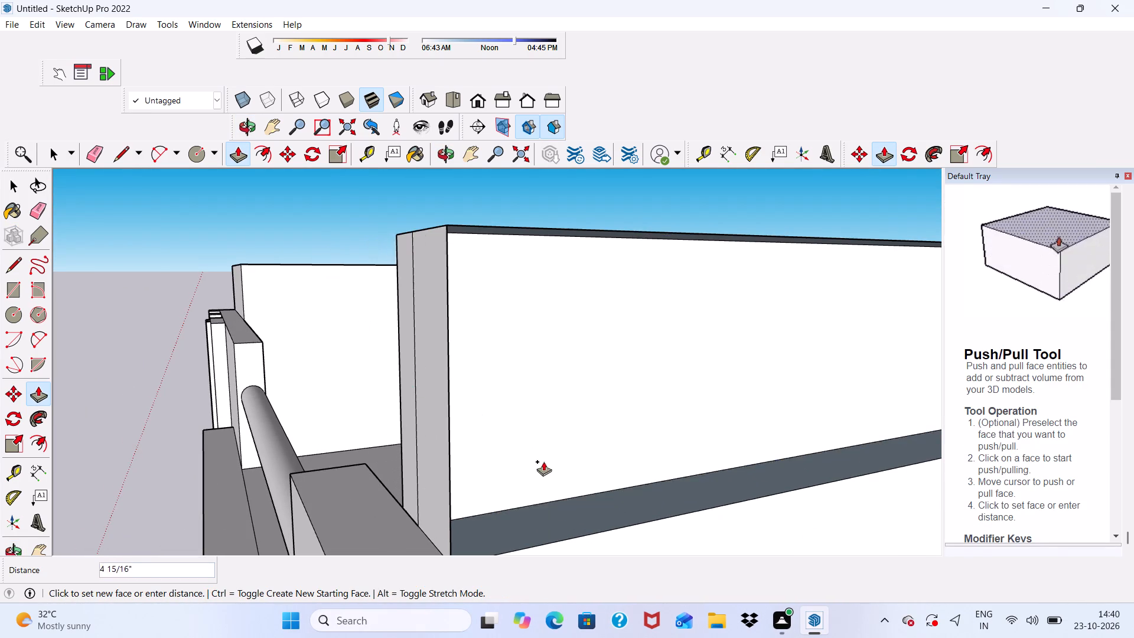
scroll(503, 450, "down", 6)
scroll(522, 513, "up", 1)
left_click(511, 519)
scroll(451, 428, "down", 5)
middle_click_drag(449, 412, 696, 494)
key("space")
Draw a rectangle about 23' 4 7/16" by 9' 6 5/8" from the roof block's inner front top corner to the raised section's rear top corner.
scroll(732, 331, "down", 6)
middle_click_drag(742, 344, 753, 249)
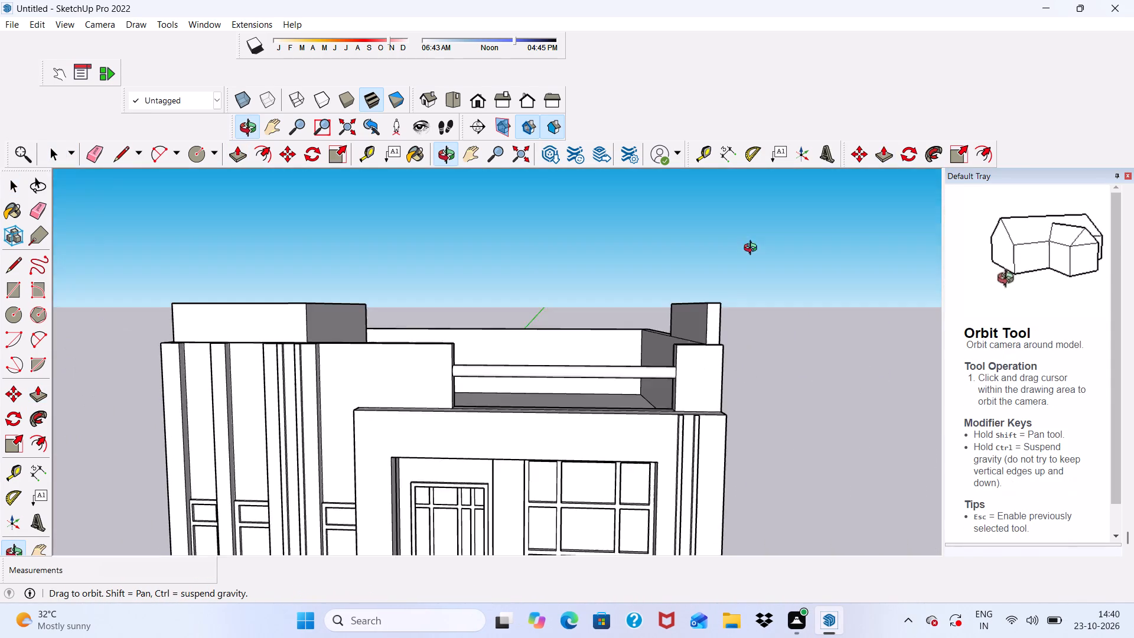
middle_click_drag(753, 249, 770, 295)
scroll(490, 326, "down", 4)
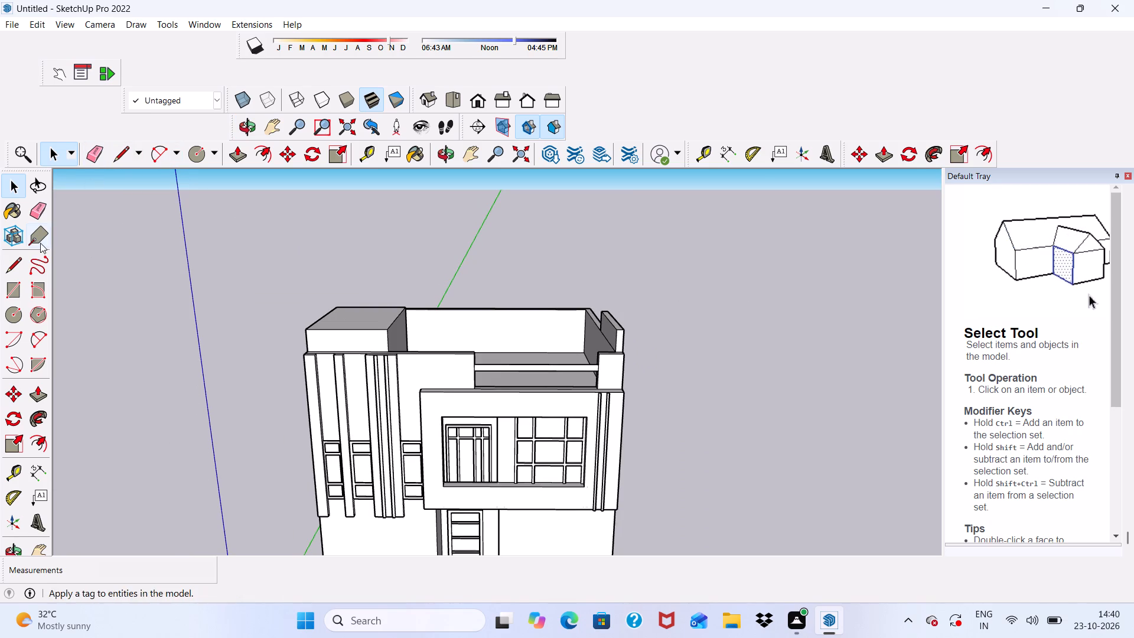
left_click(43, 297)
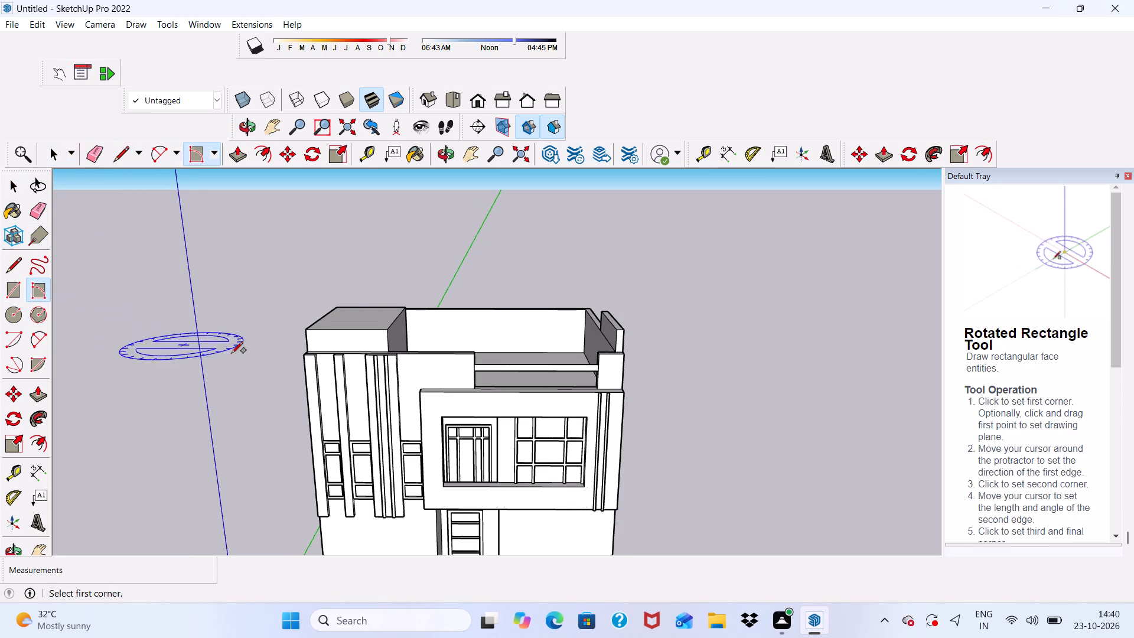
left_click(11, 279)
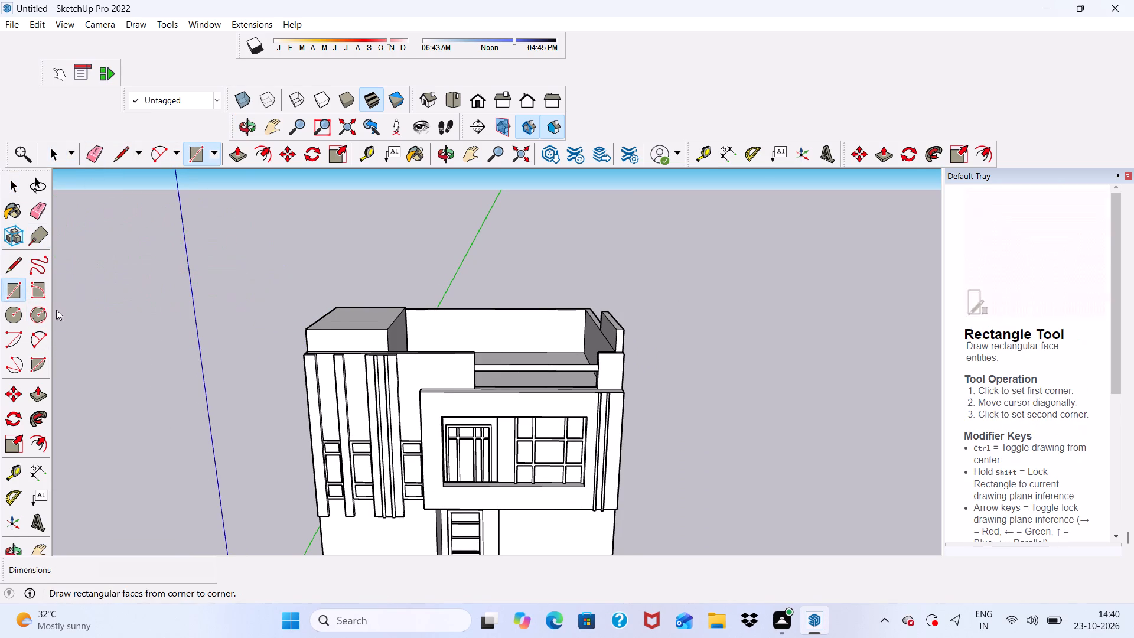
scroll(419, 323, "up", 4)
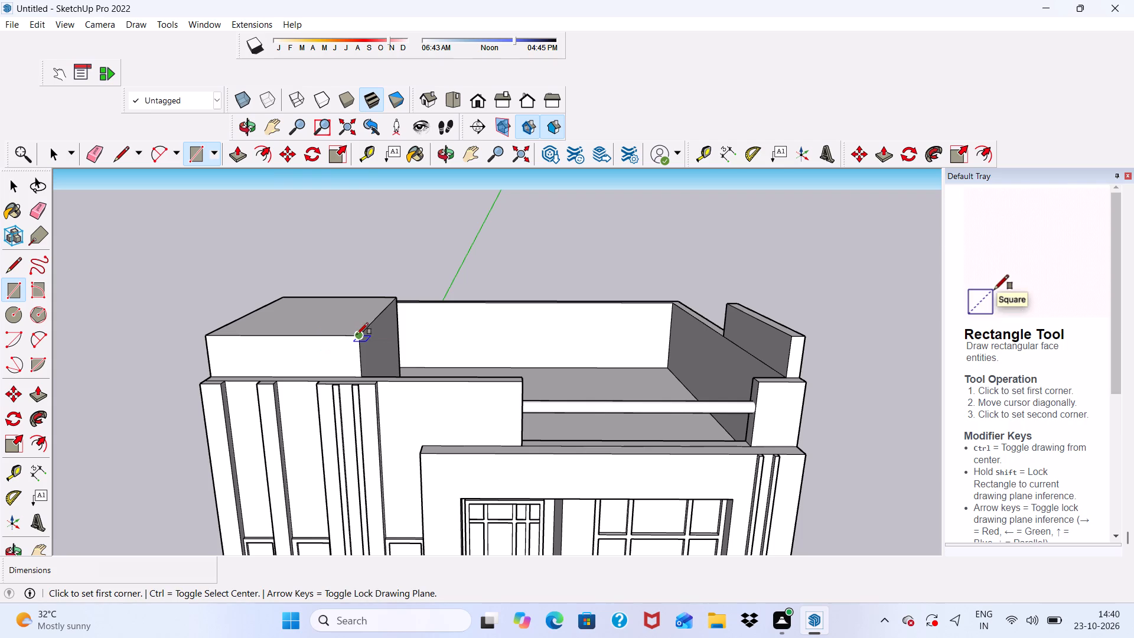
left_click(357, 336)
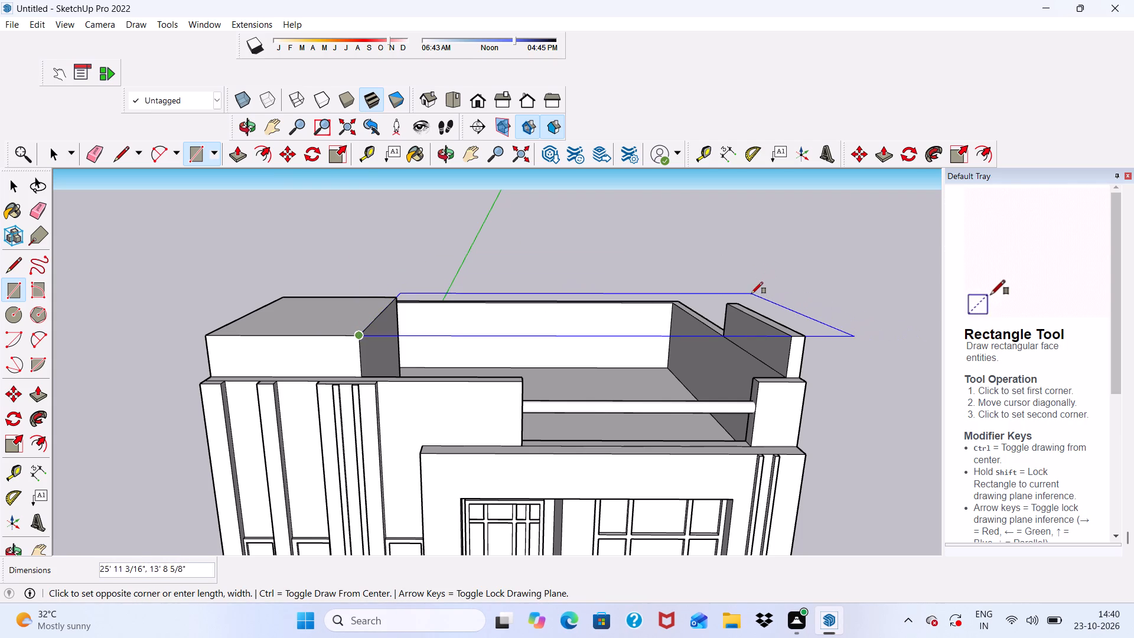
scroll(737, 302, "up", 3)
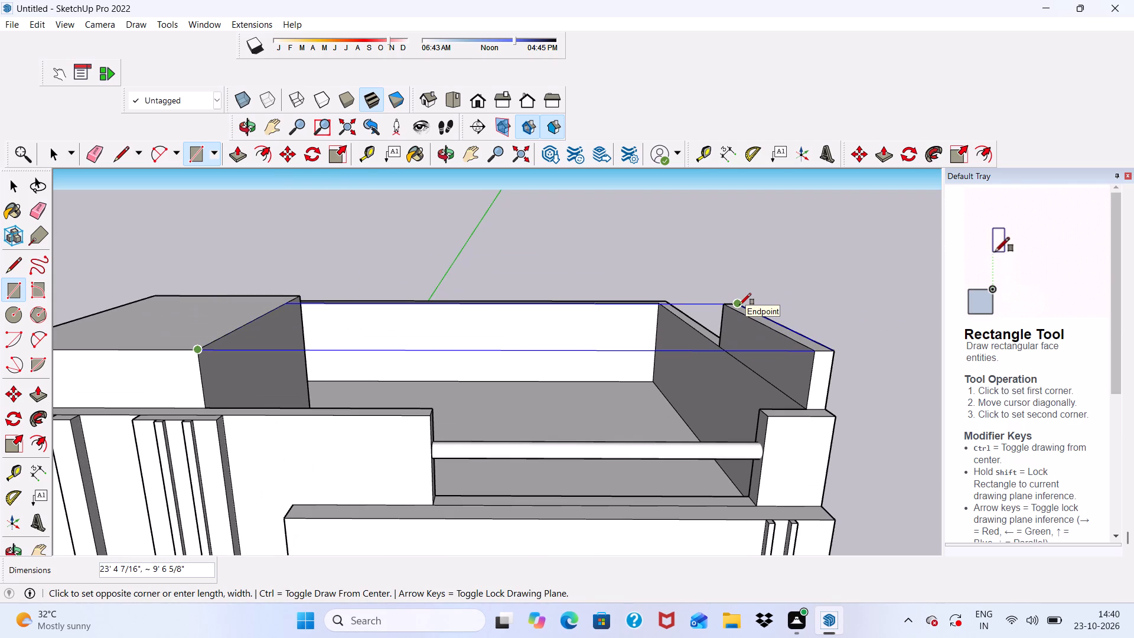
left_click(739, 305)
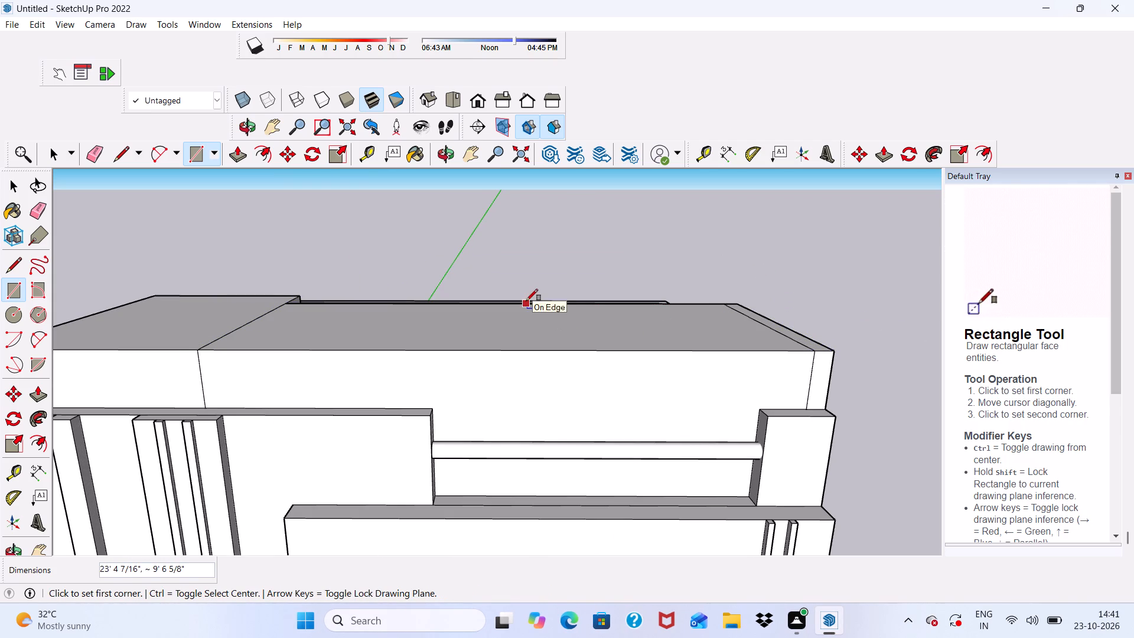
Delete the vertical face closing the front opening below the new roof rectangle.
key("space")
left_click(520, 400)
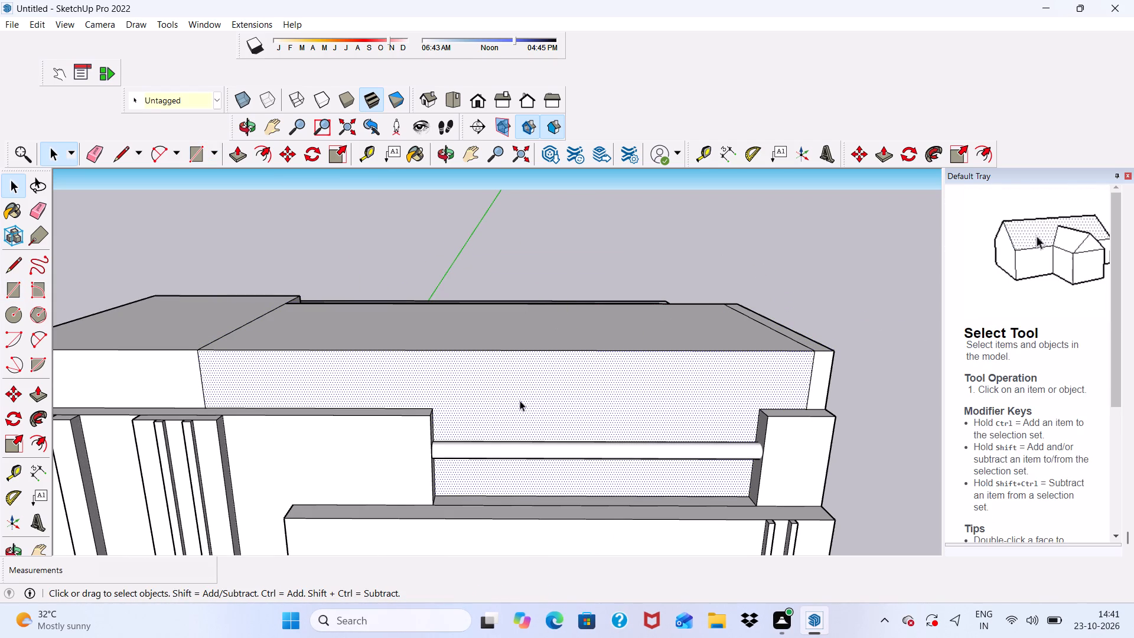
key("Delete")
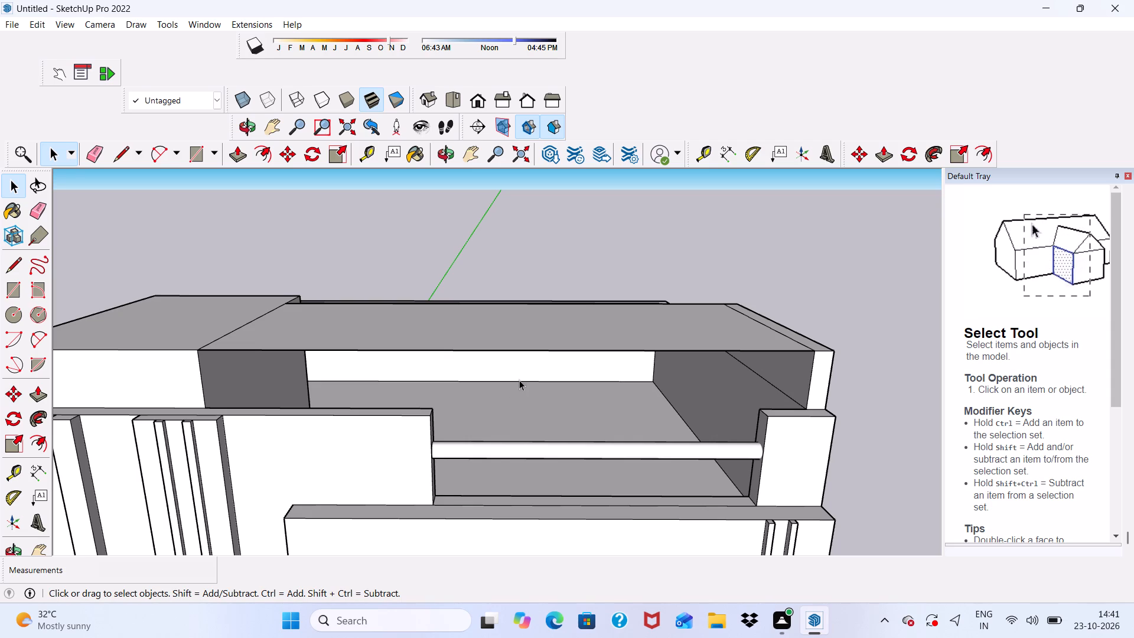
Push/Pull the roof rectangle between the block and the raised parapet section up 3" to form a slab.
scroll(543, 359, "up", 1)
scroll(441, 338, "down", 2)
middle_click_drag(441, 338, 622, 326)
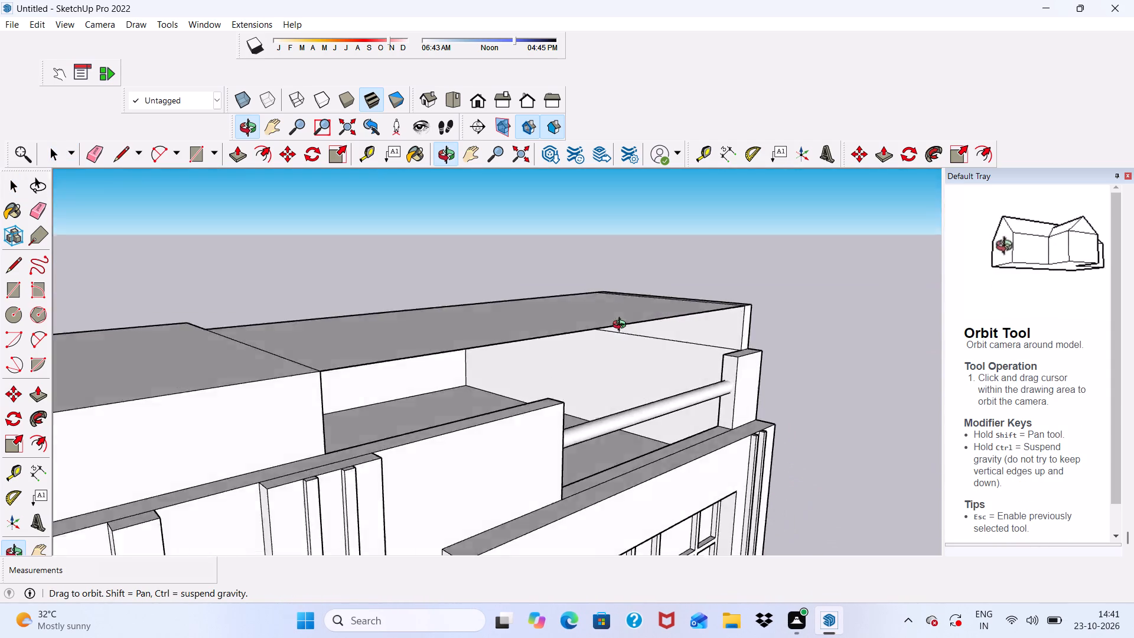
middle_click_drag(622, 326, 627, 346)
left_click(366, 340)
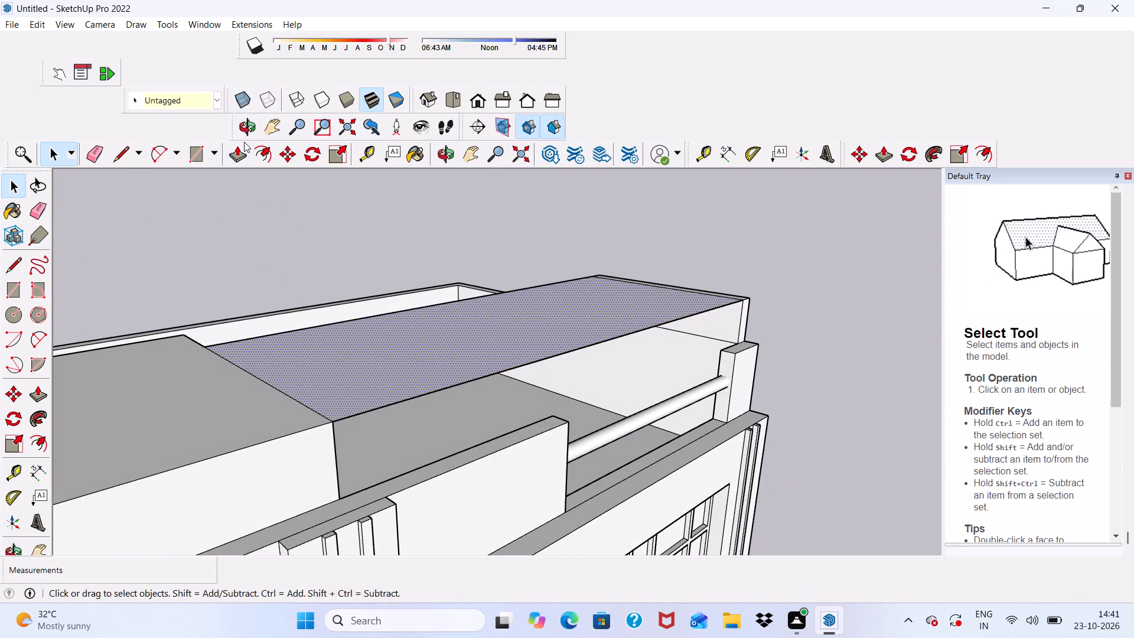
left_click(242, 150)
left_click(324, 353)
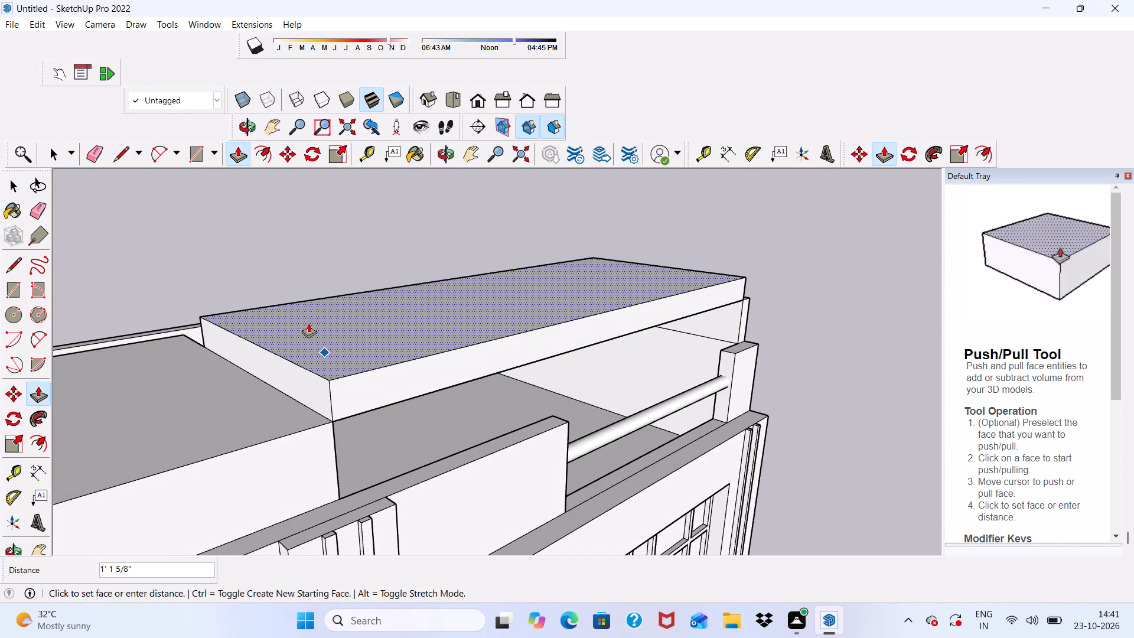
key("3")
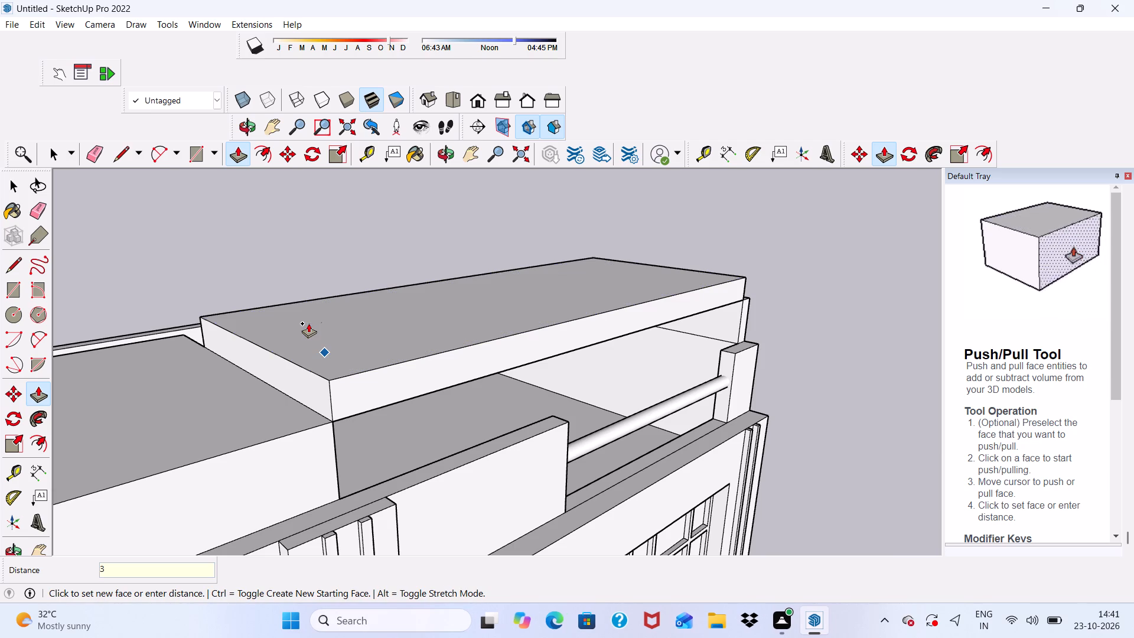
key("shift+quotedbl")
key("Return")
key("space")
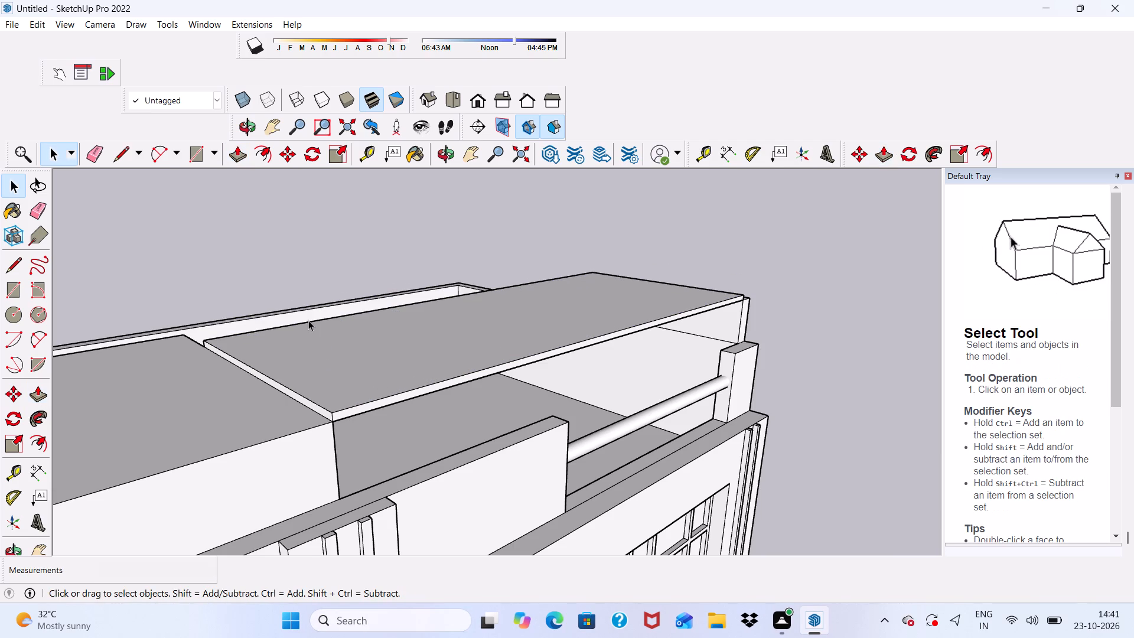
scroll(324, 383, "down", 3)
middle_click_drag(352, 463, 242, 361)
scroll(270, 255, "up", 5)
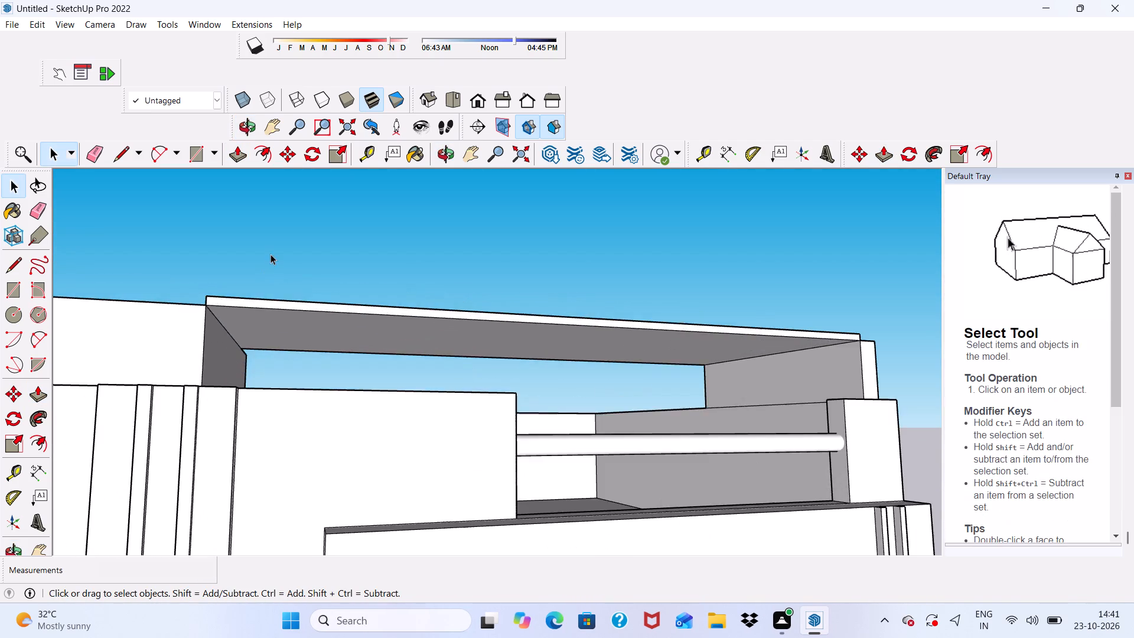
Undo the last upward push/pull of the roof rectangle between the block and the raised parapet section.
scroll(284, 280, "down", 1)
middle_click_drag(285, 284, 298, 324)
key("ctrl+z")
Push/Pull the underside of the roof rectangle between the block and the raised parapet section down 3" to form a slab.
scroll(311, 364, "up", 5)
scroll(311, 365, "down", 1)
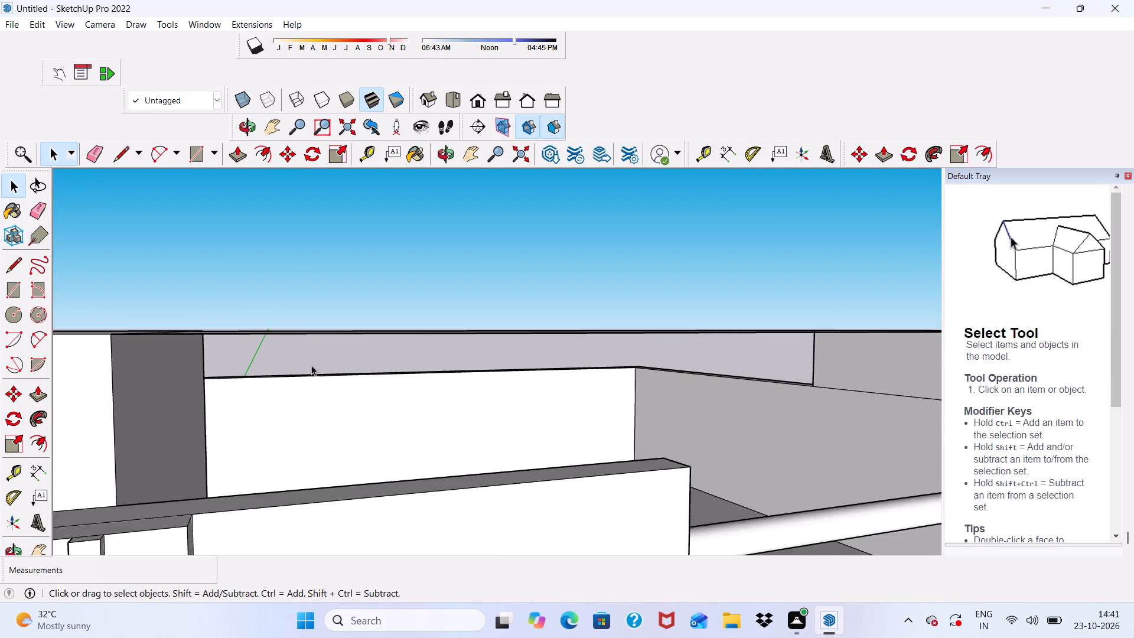
middle_click_drag(311, 365, 285, 324)
left_click(317, 232)
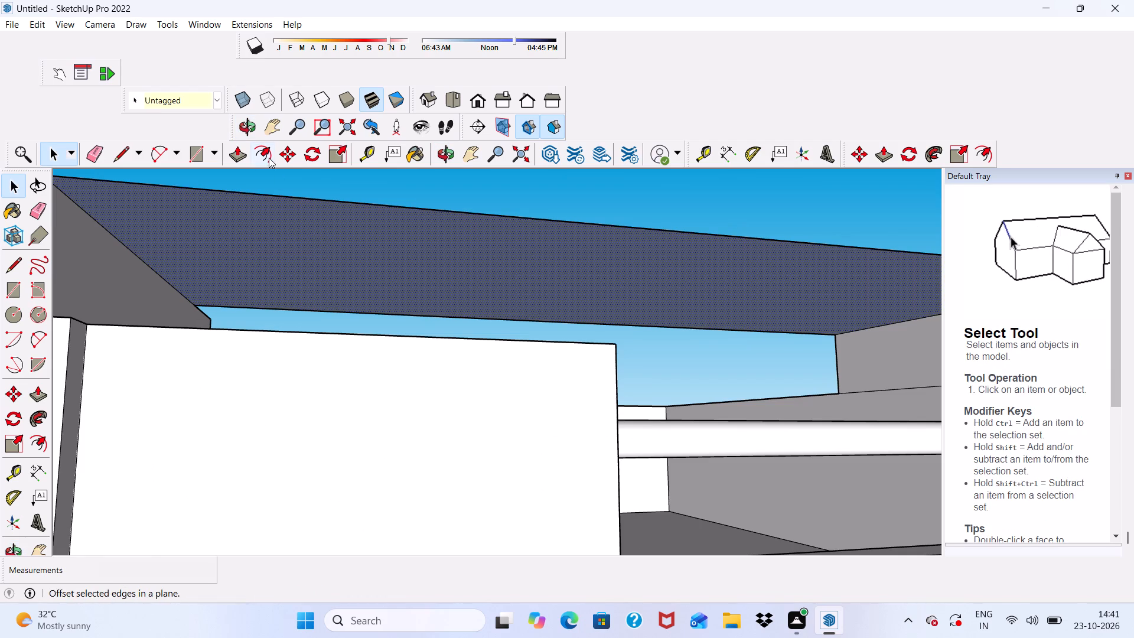
left_click(237, 154)
left_click(243, 233)
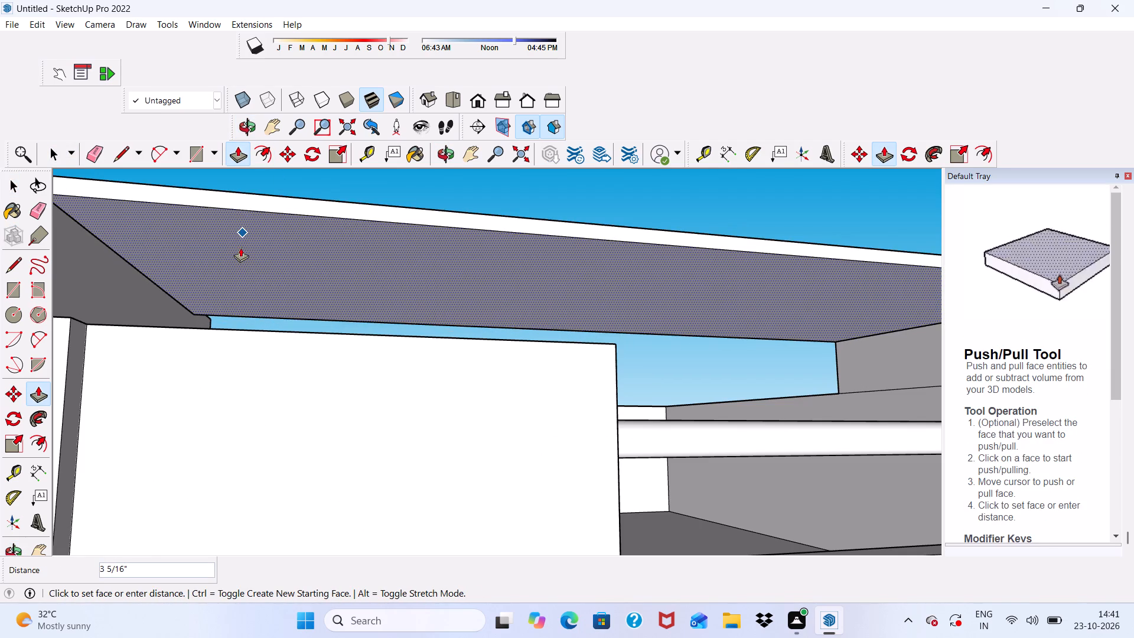
type("3\"")
key("Return")
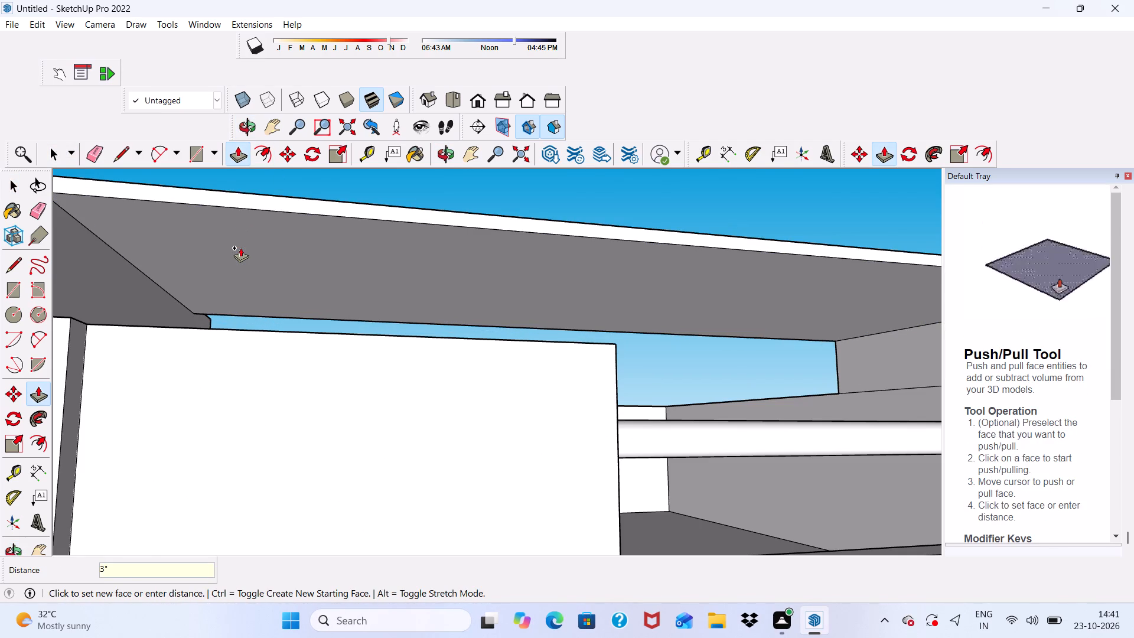
Push/Pull the thin roof slab's front edge face outward about 7 11/16" beyond the corner block's front.
scroll(265, 314, "down", 2)
scroll(351, 236, "down", 5)
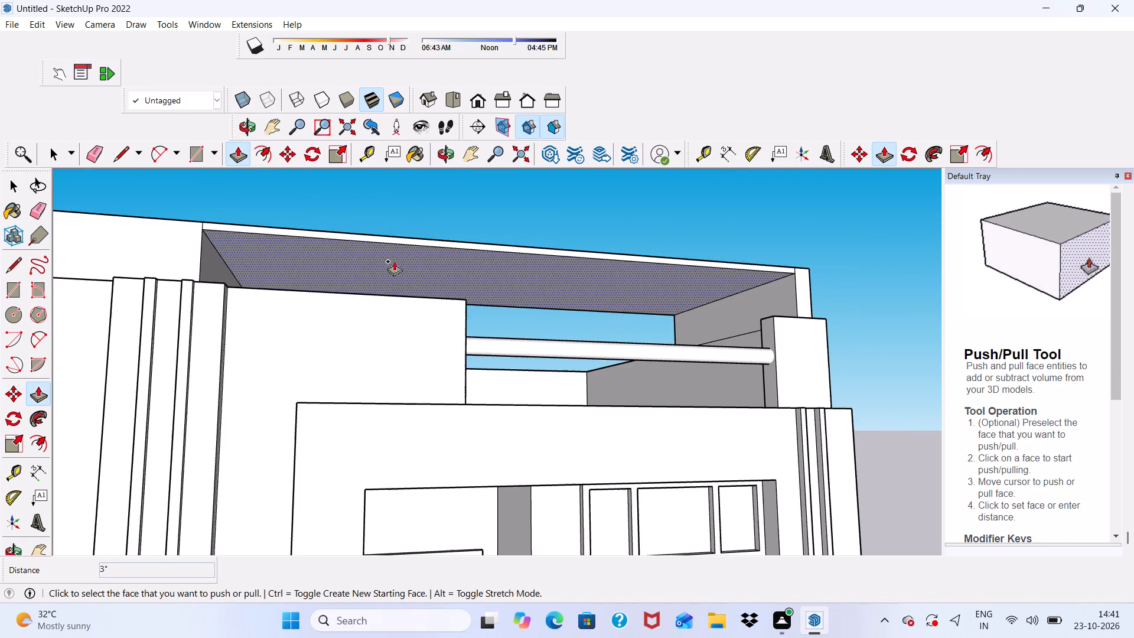
scroll(506, 237, "down", 4)
middle_click_drag(496, 220, 704, 405)
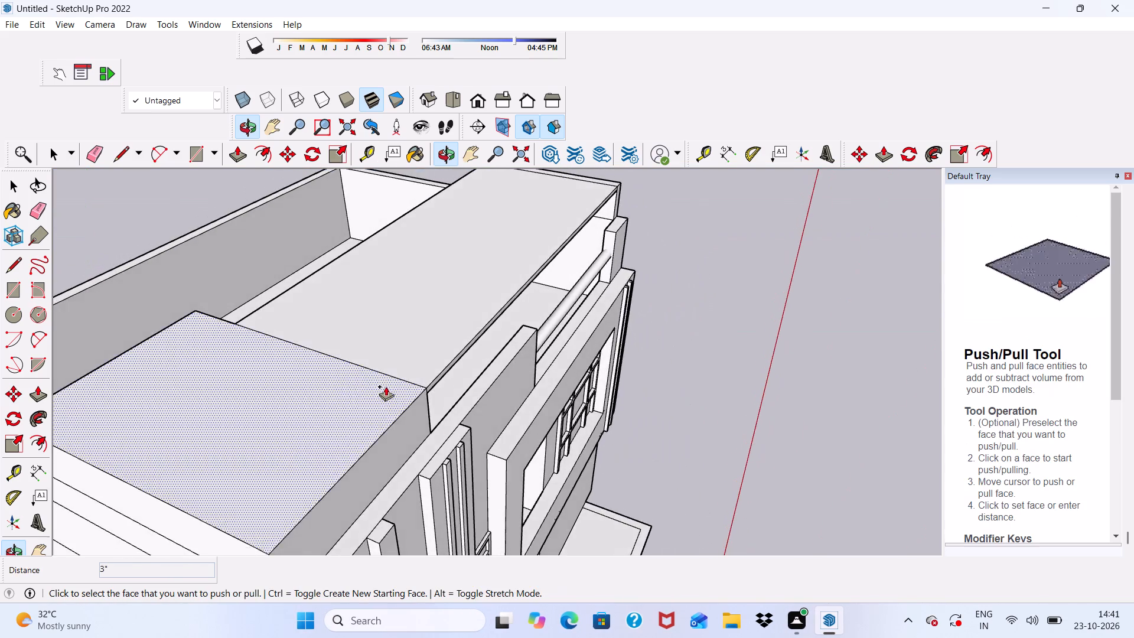
scroll(383, 386, "up", 5)
scroll(480, 390, "up", 8)
scroll(352, 344, "down", 5)
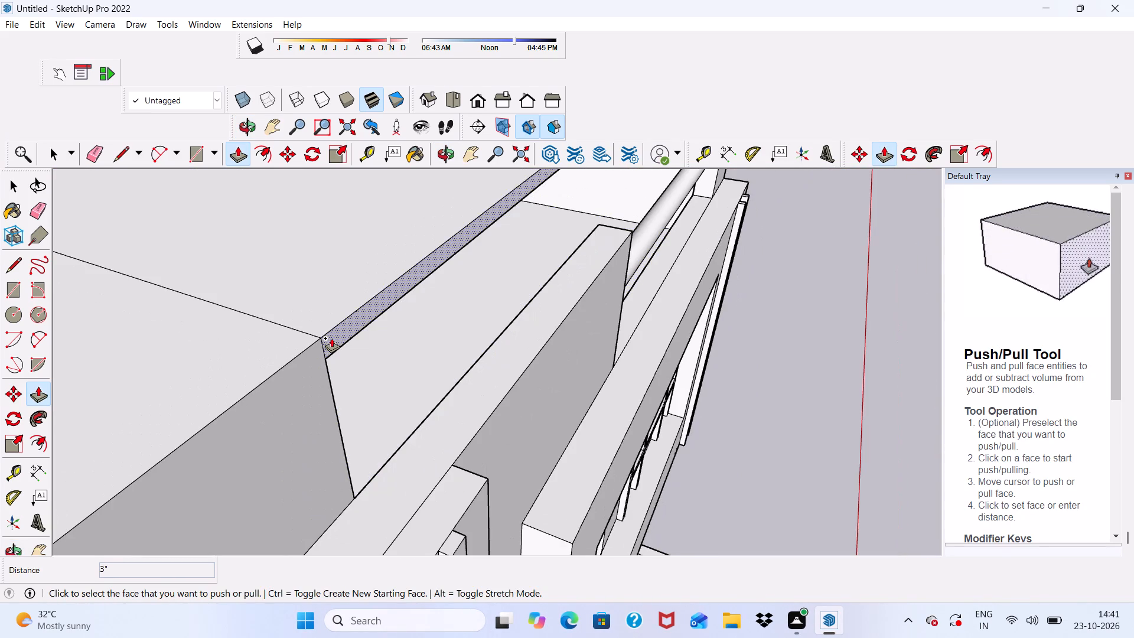
left_click(331, 338)
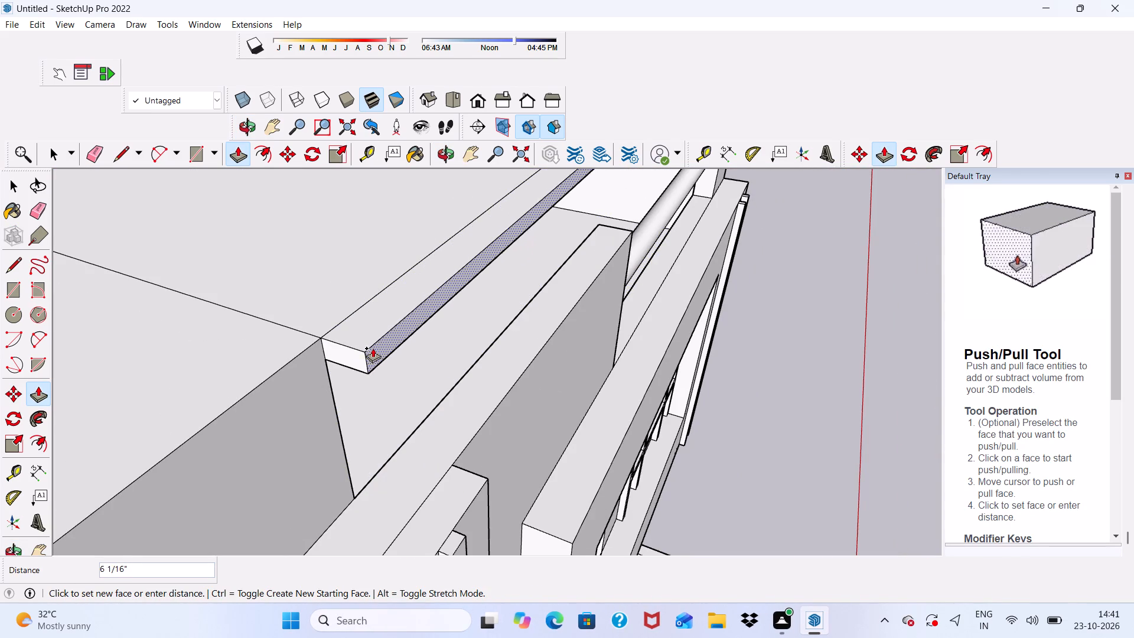
left_click(383, 366)
Examine the front facade and the projecting roof slab from below, from the side and from the front.
scroll(409, 400, "down", 1)
middle_click_drag(421, 409, 367, 224)
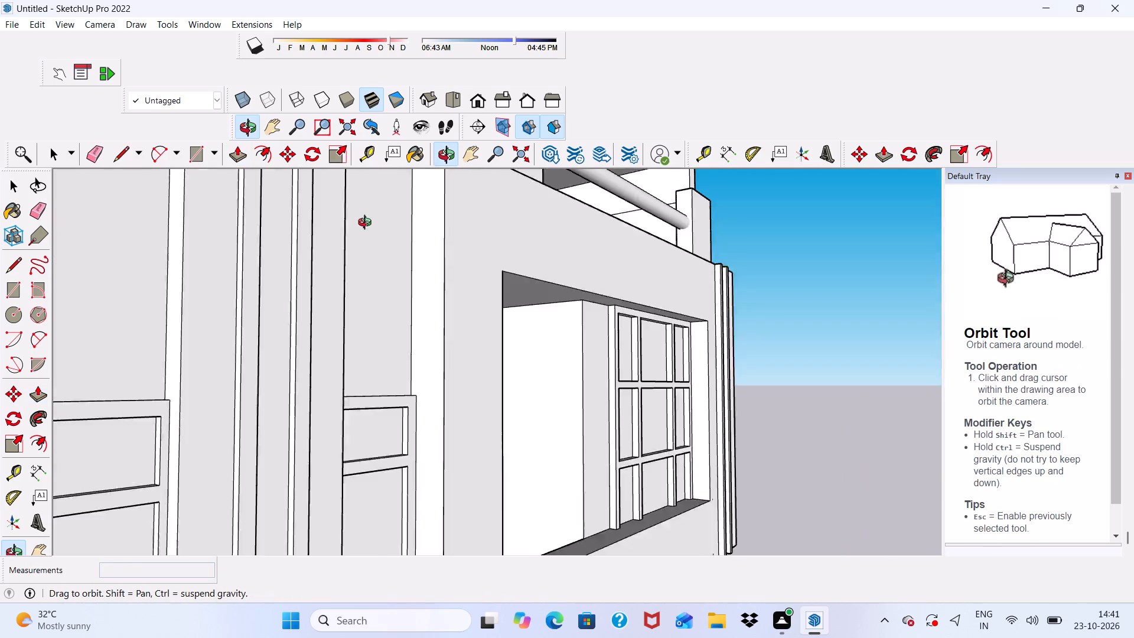
middle_click_drag(367, 224, 363, 209)
scroll(363, 204, "up", 1)
scroll(293, 246, "down", 17)
middle_click_drag(573, 468, 313, 370)
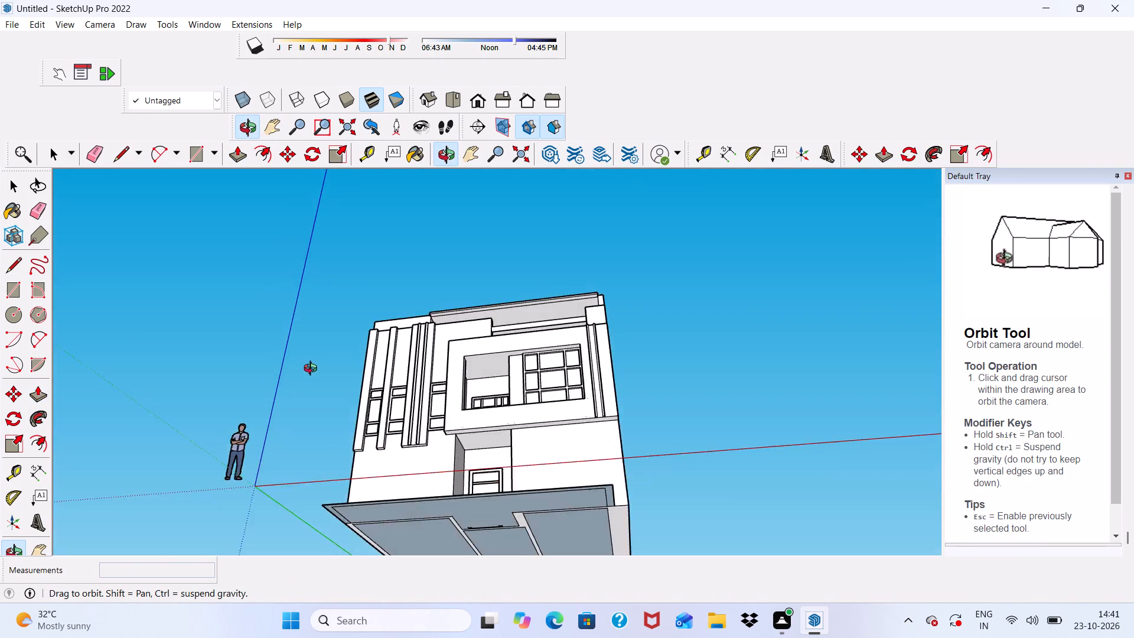
middle_click_drag(313, 370, 224, 540)
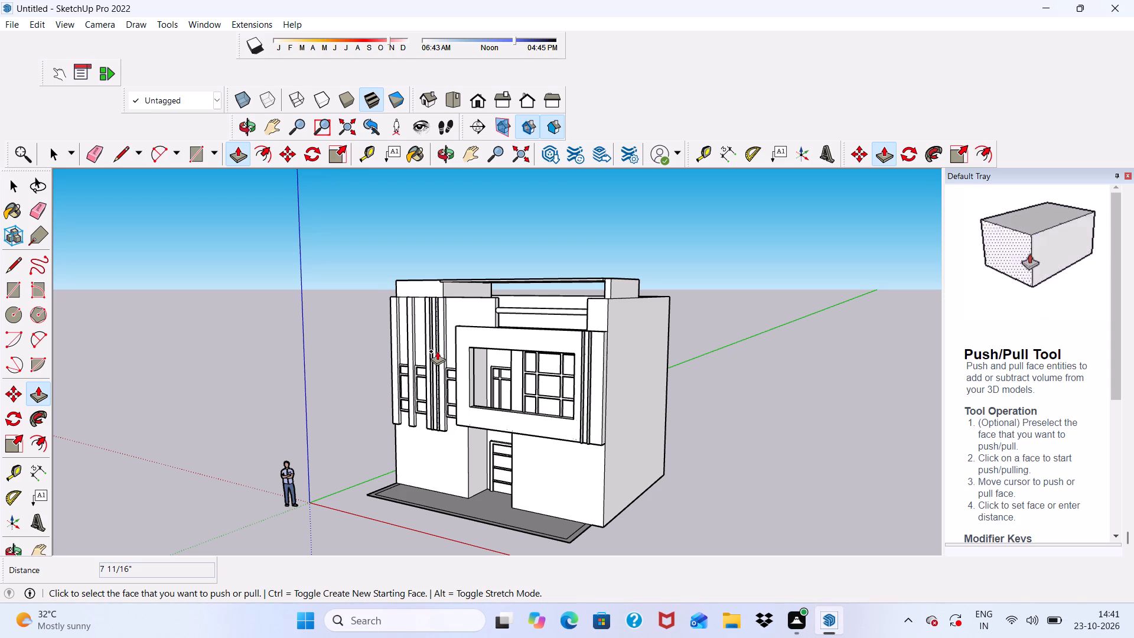
key("space")
scroll(431, 548, "down", 6)
middle_click_drag(431, 548, 450, 549)
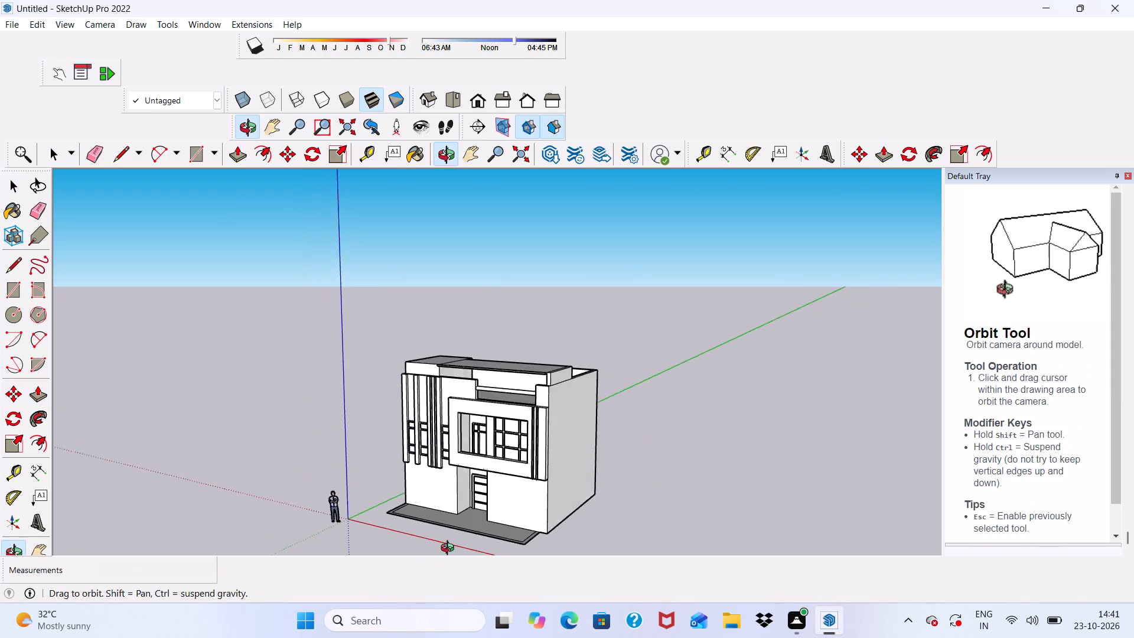
middle_click_drag(450, 549, 589, 585)
scroll(504, 445, "up", 6)
middle_click_drag(517, 534, 546, 422)
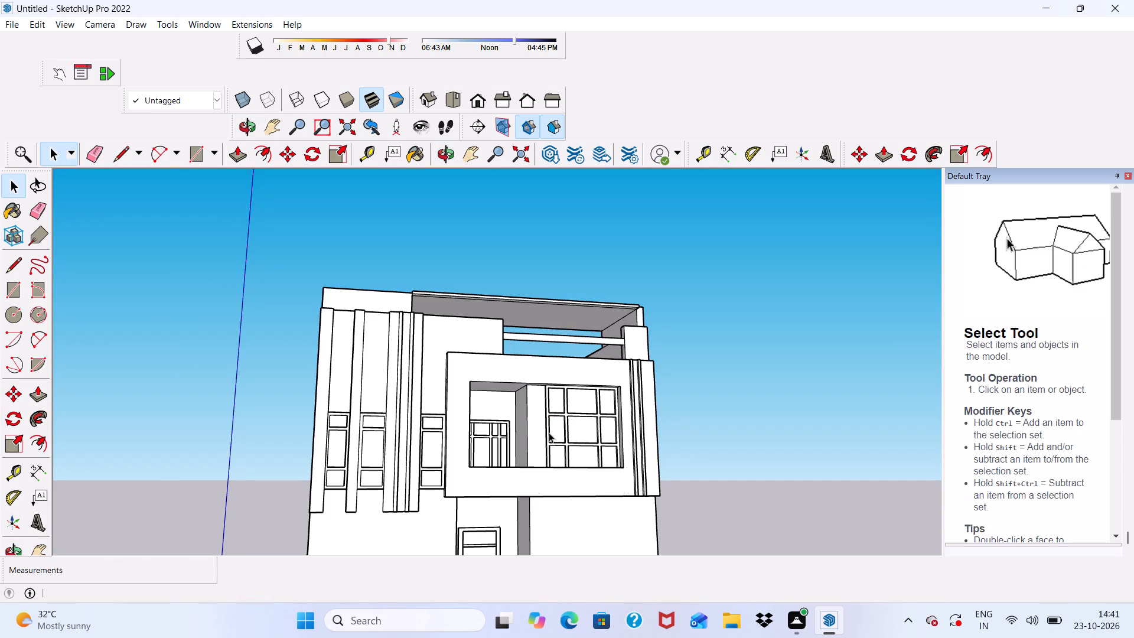
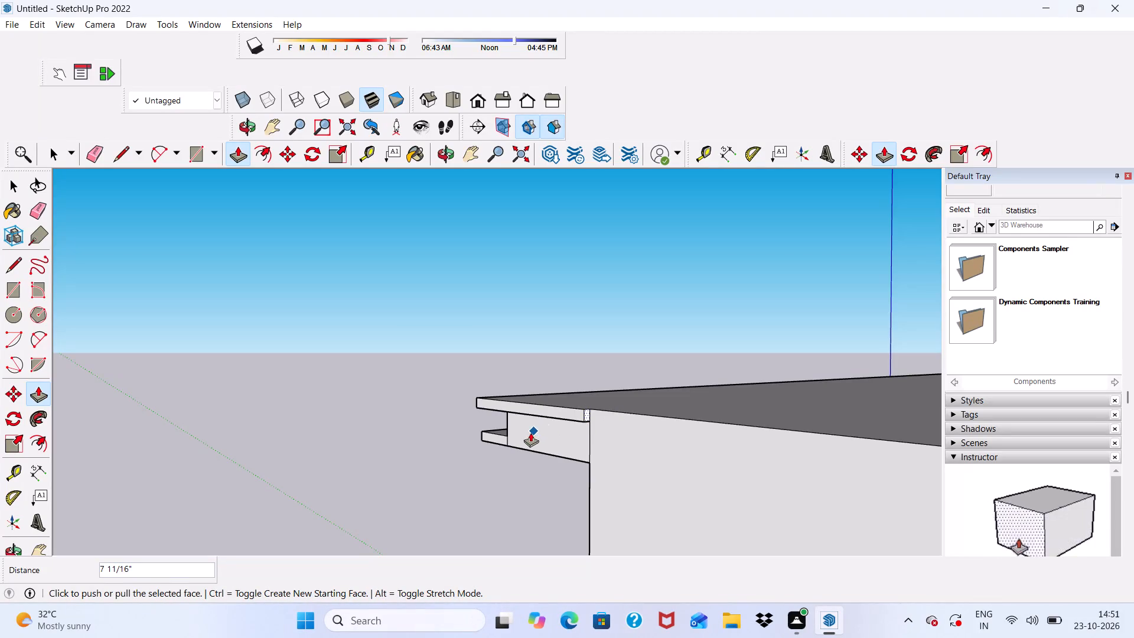
Push/Pull the end face of the lower ledge beneath the roof slab outward, about flush with the slab edge above.
key("space")
scroll(499, 431, "up", 9)
left_click(496, 445)
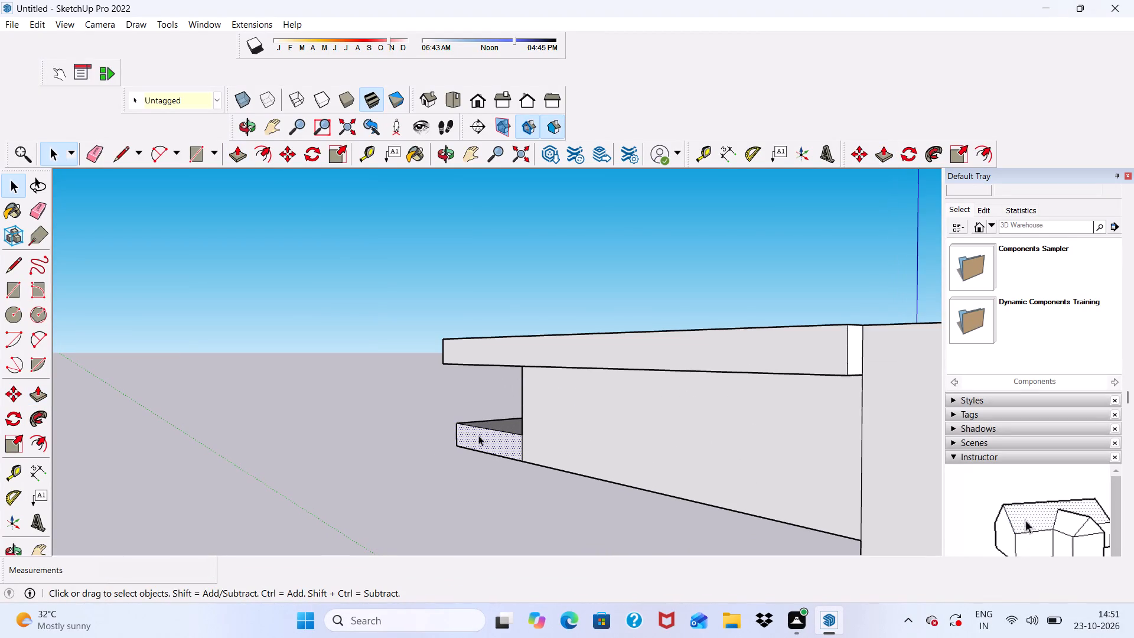
left_click(236, 155)
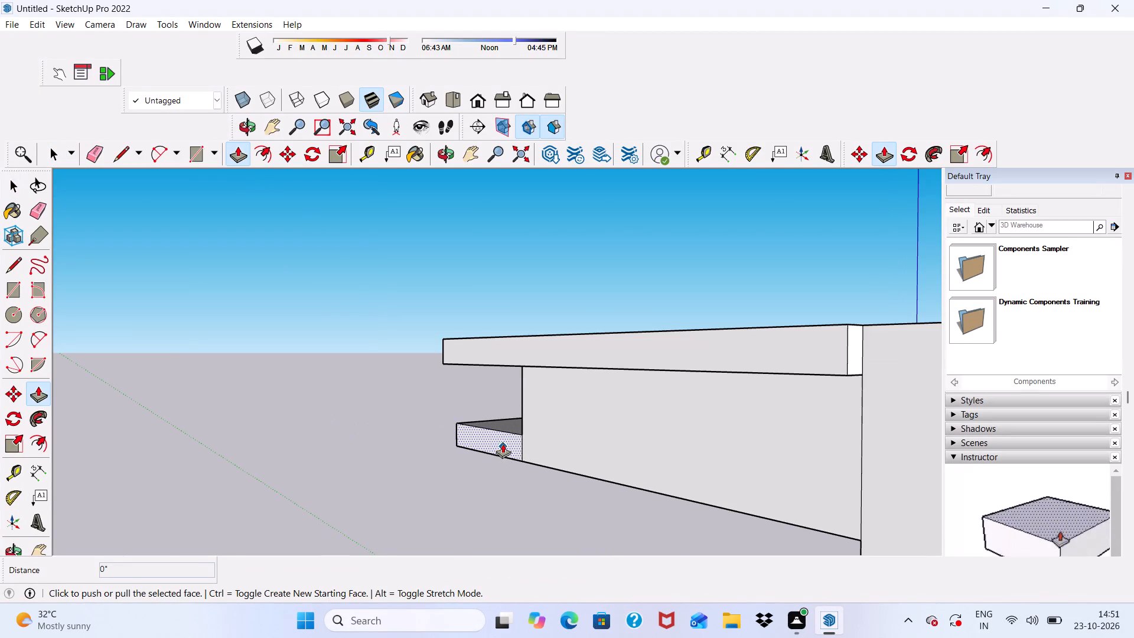
left_click(503, 437)
left_click(487, 442)
key("space")
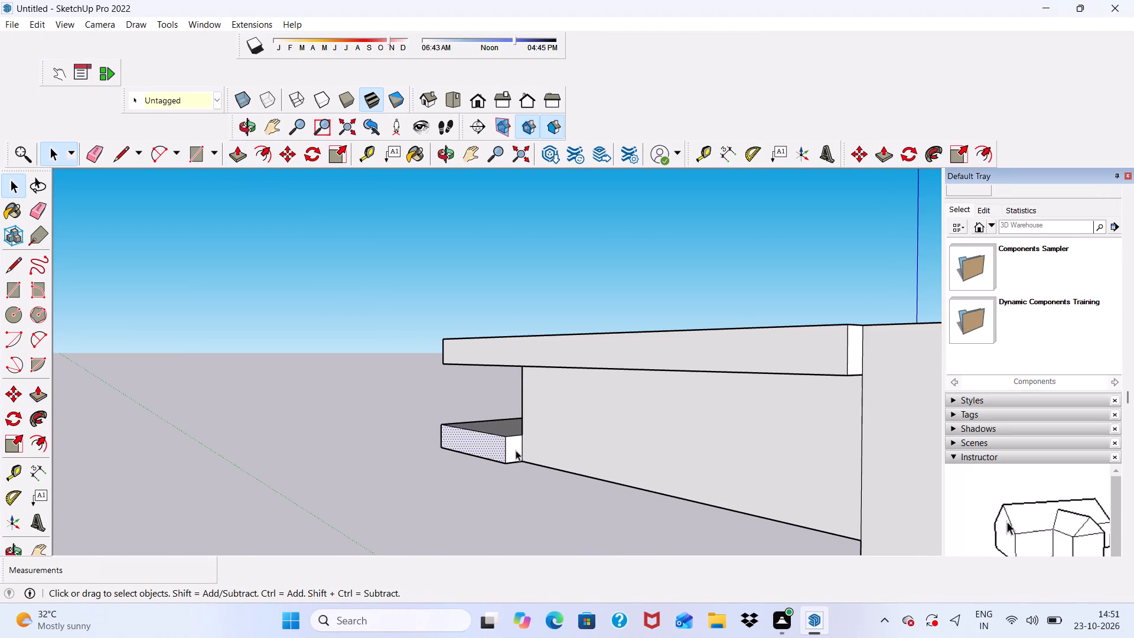
Push/Pull the lower ledge's newly exposed side face about 7 11/16" along the wall to the wall corner.
scroll(516, 450, "up", 5)
left_click(516, 450)
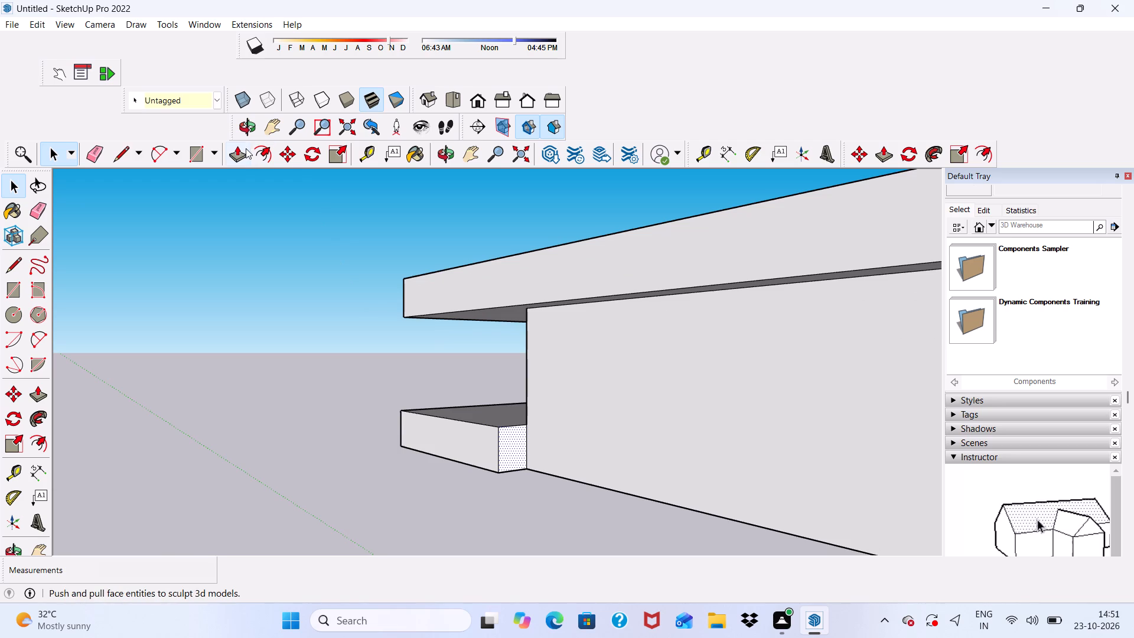
left_click(237, 149)
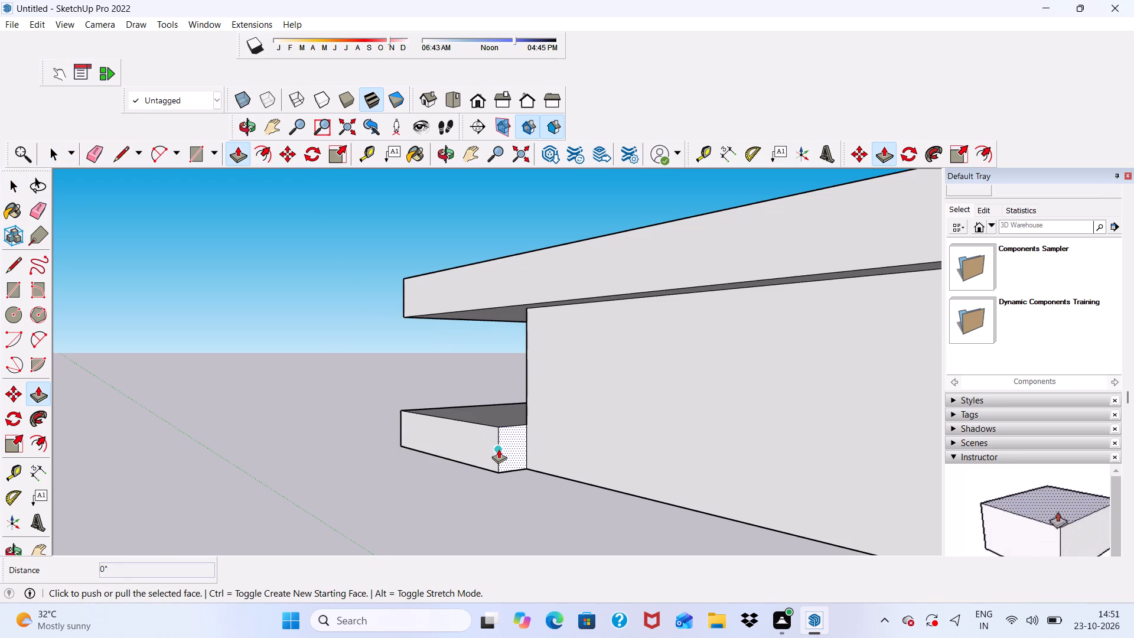
left_click(498, 449)
scroll(533, 428, "down", 11)
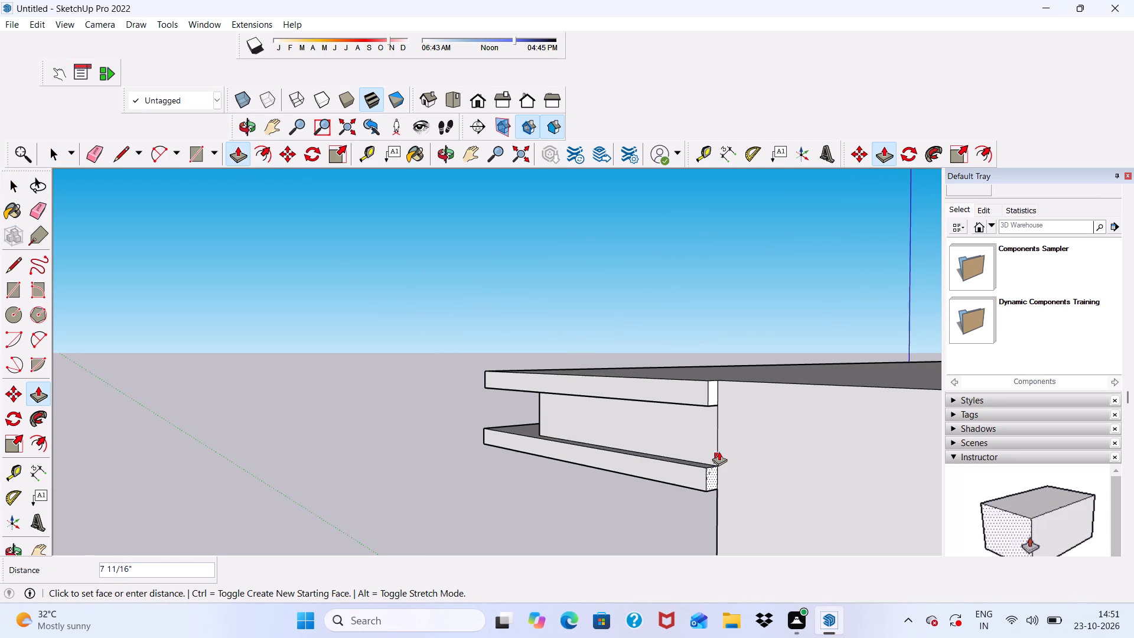
left_click(717, 432)
scroll(597, 430, "down", 5)
Erase the leftover vertical edge at the wall corner between the roof slab and the lower ledge.
middle_click_drag(543, 486, 656, 494)
key("space")
scroll(571, 442, "up", 6)
left_click(96, 154)
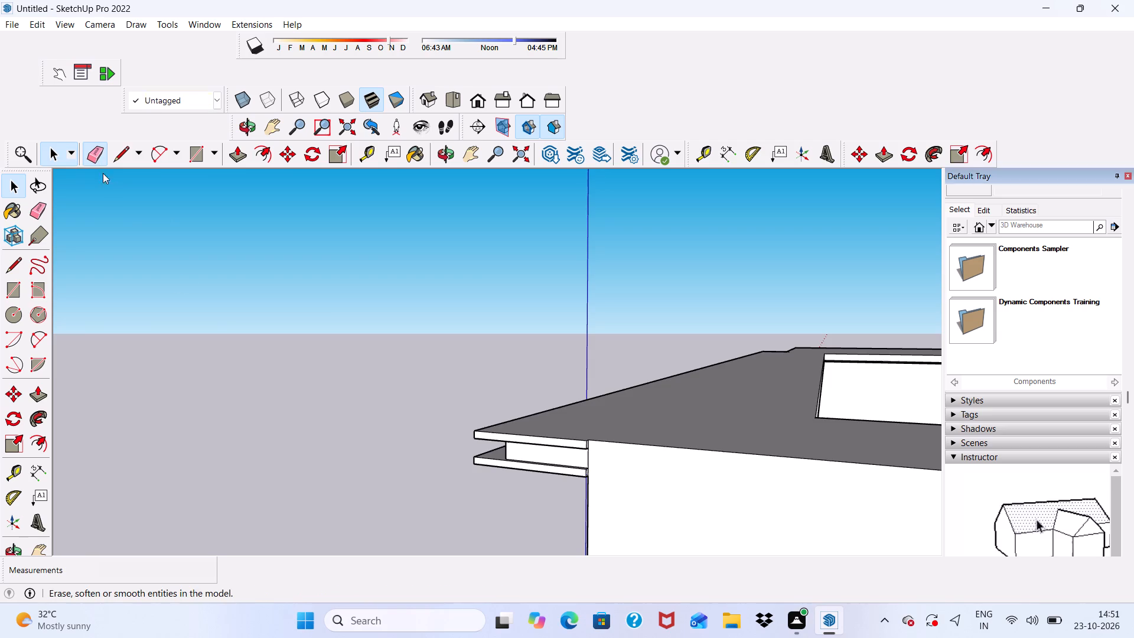
scroll(382, 458, "up", 5)
scroll(387, 451, "down", 5)
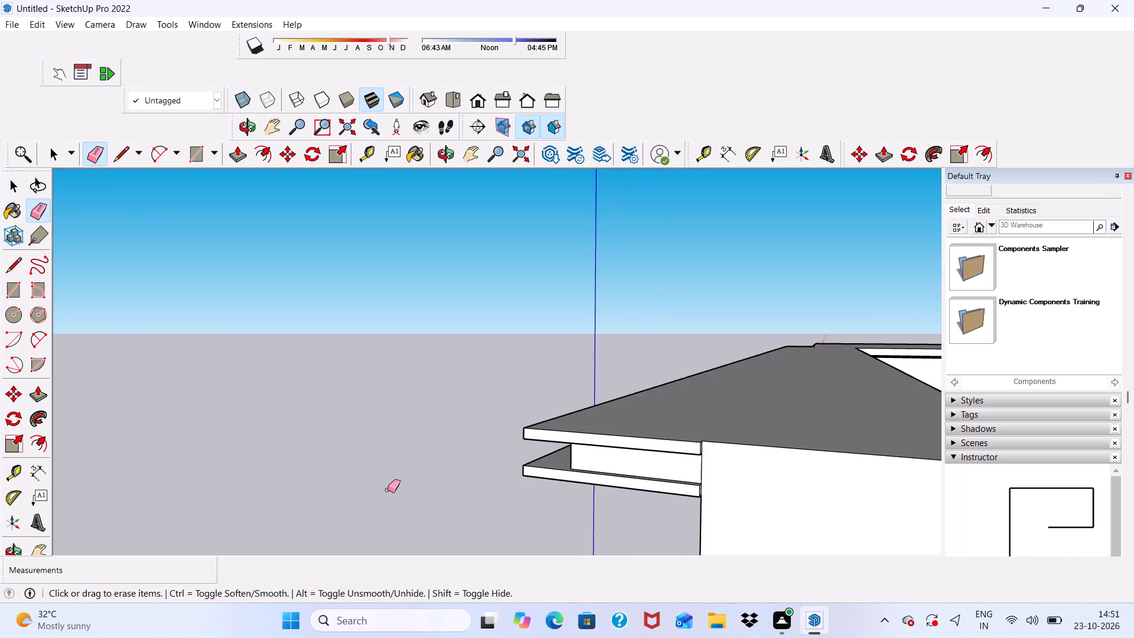
scroll(711, 532, "up", 3)
scroll(685, 448, "up", 4)
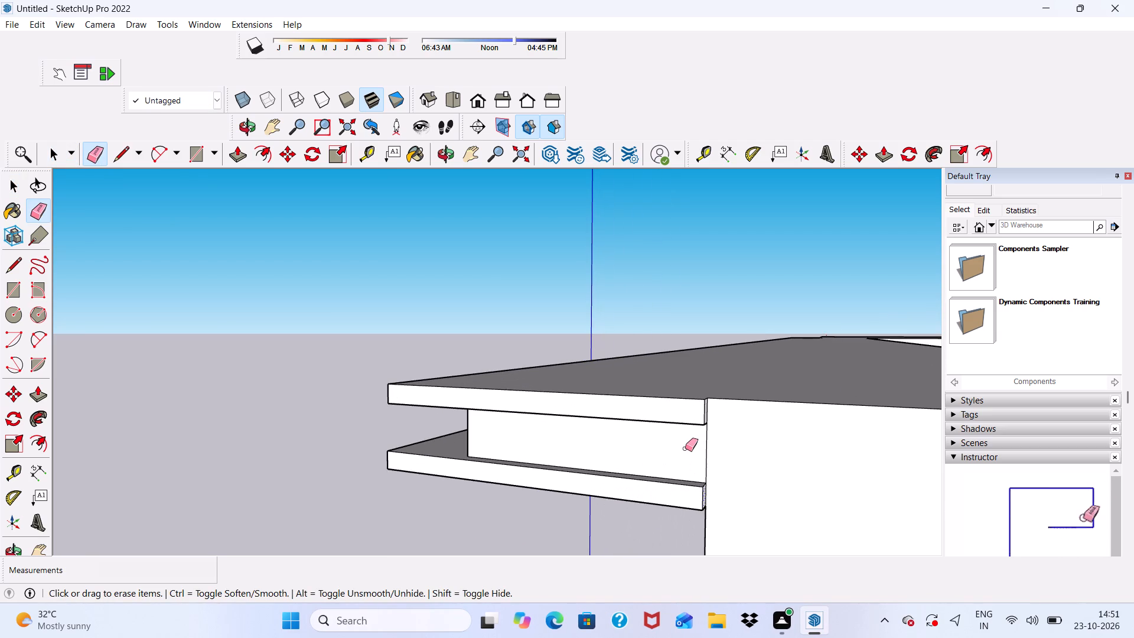
left_click_drag(690, 448, 710, 450)
scroll(601, 439, "down", 5)
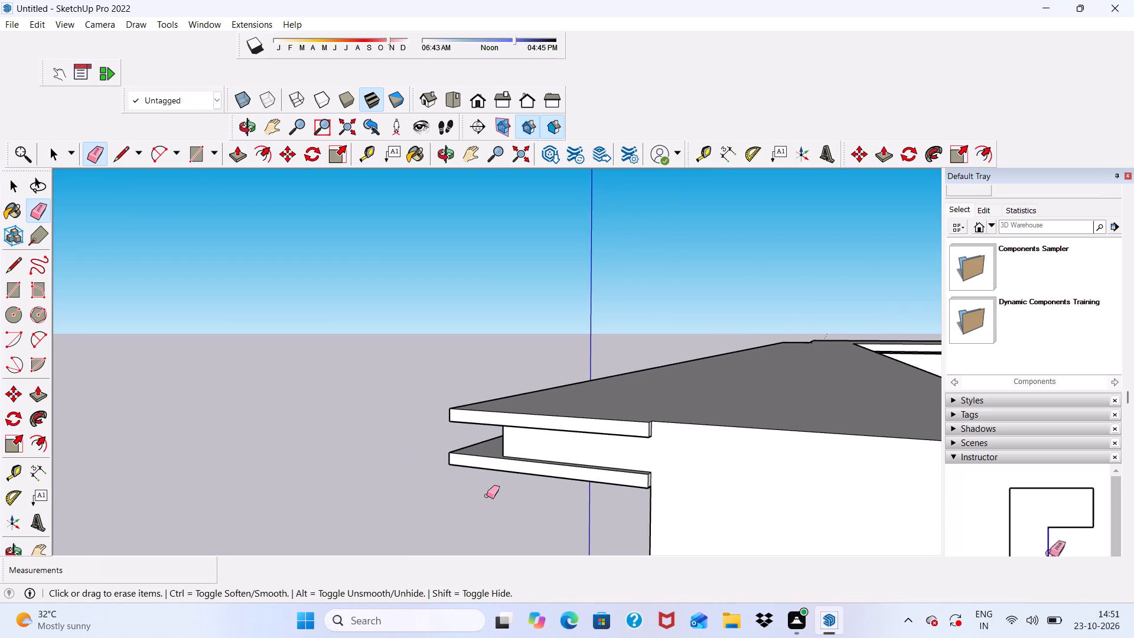
Examine the roof slab's stepped edges from below and the whole front facade down to the ground floor.
middle_click_drag(486, 496, 855, 343)
key("space")
scroll(617, 418, "up", 4)
scroll(492, 435, "down", 3)
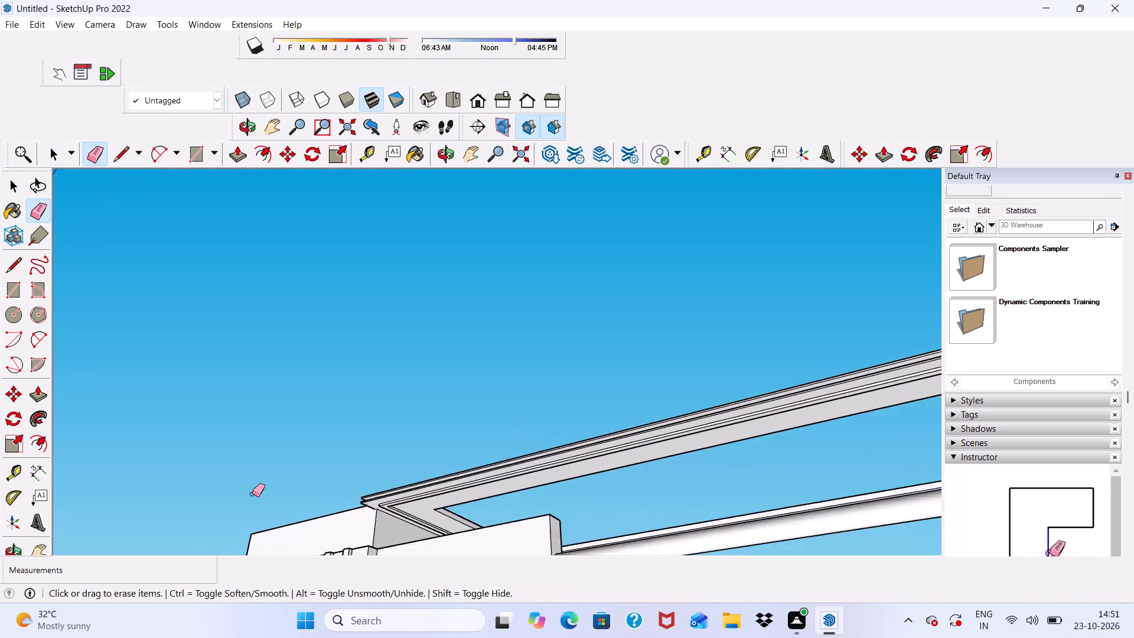
scroll(253, 494, "up", 2)
scroll(249, 489, "down", 4)
scroll(278, 507, "up", 1)
middle_click_drag(279, 507, 454, 497)
scroll(448, 479, "up", 1)
scroll(448, 437, "down", 9)
scroll(514, 474, "up", 5)
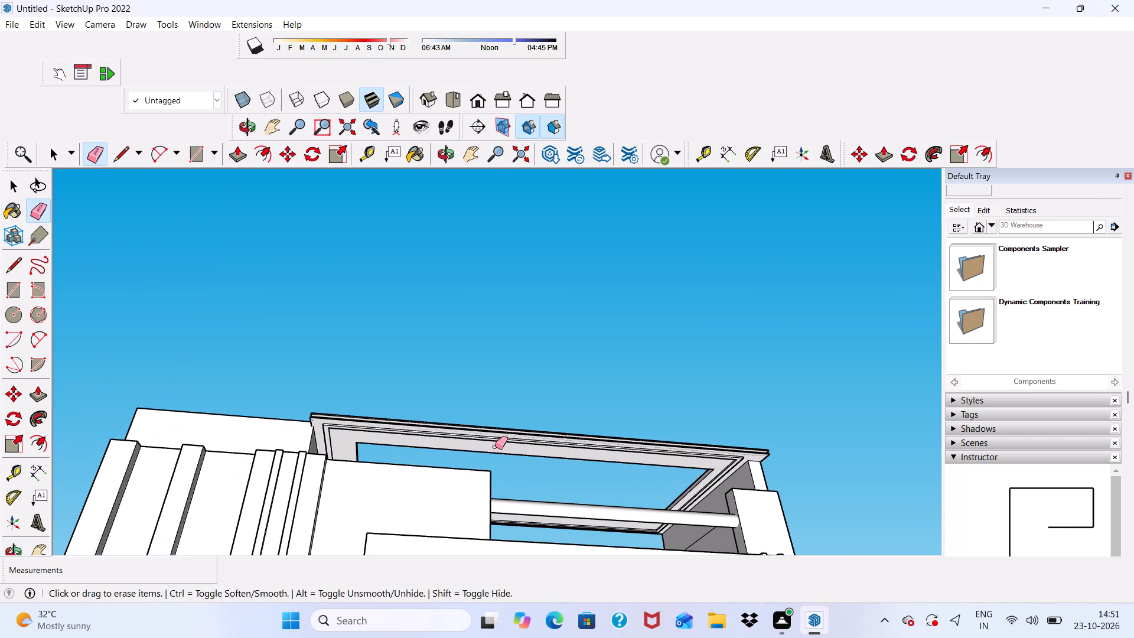
key("space")
scroll(478, 401, "down", 5)
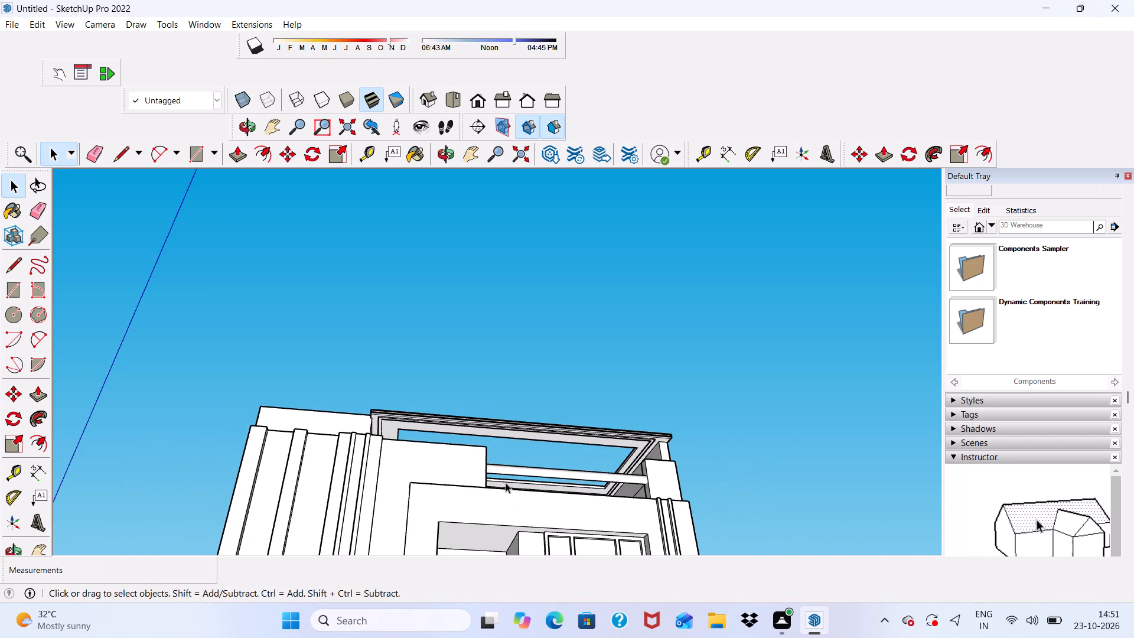
scroll(520, 517, "up", 4)
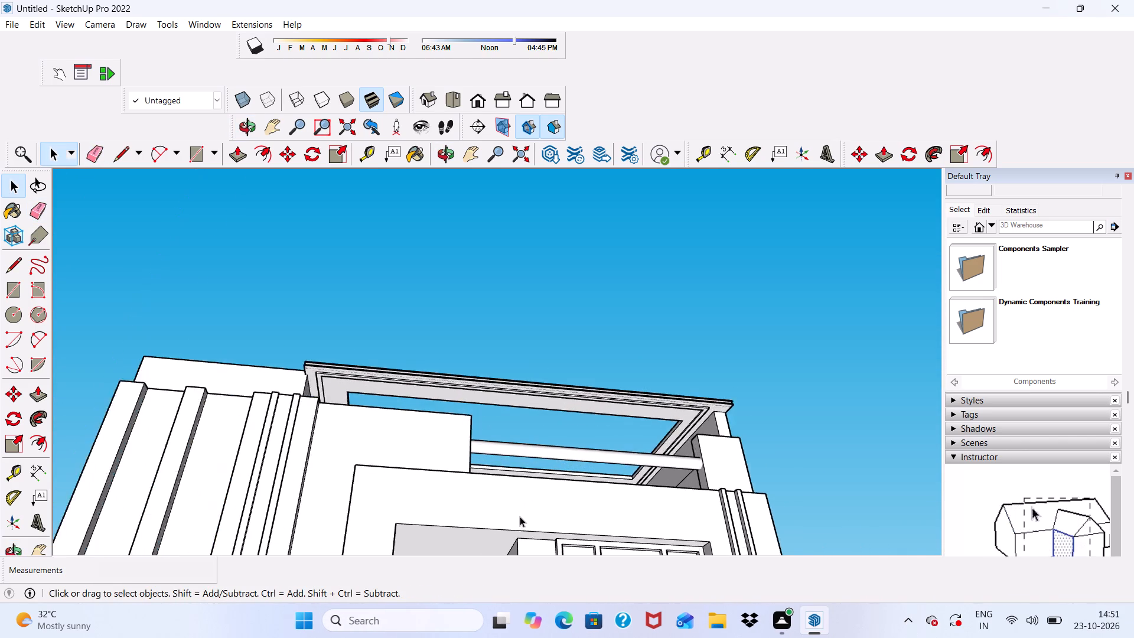
scroll(520, 516, "up", 1)
scroll(494, 421, "down", 5)
middle_click_drag(517, 490, 360, 588)
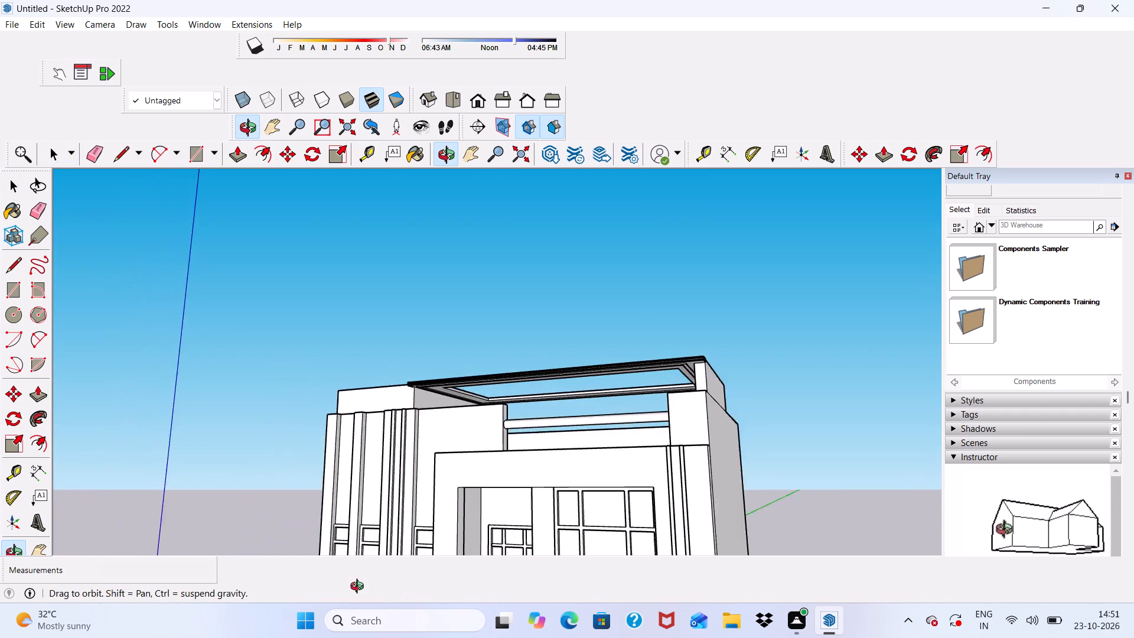
middle_click_drag(360, 588, 490, 479)
scroll(490, 479, "up", 5)
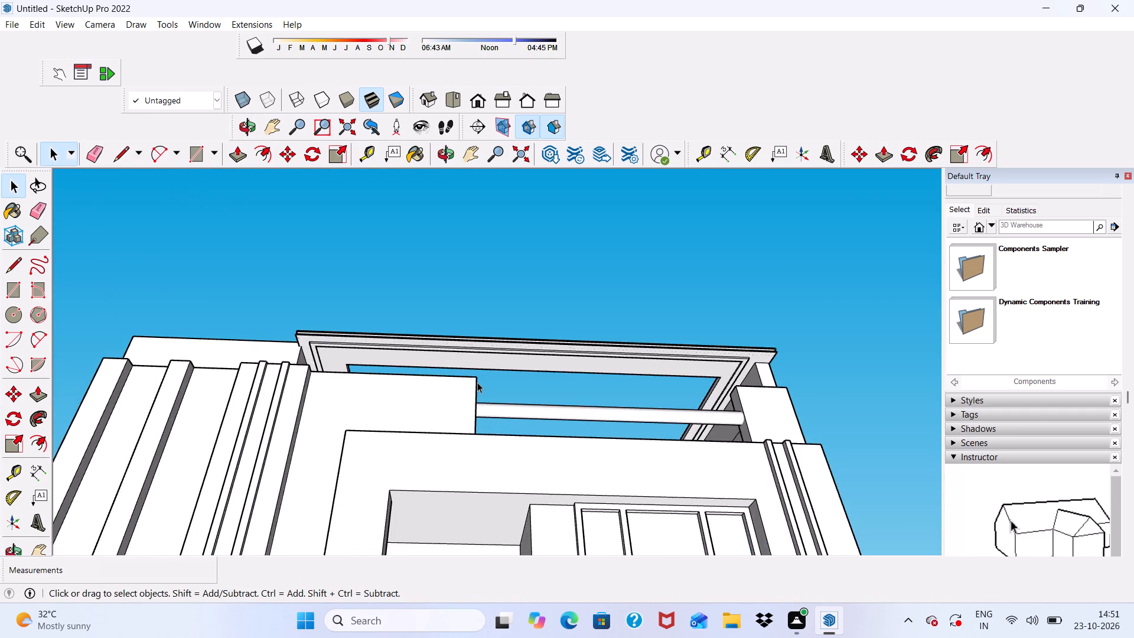
scroll(477, 382, "up", 4)
scroll(477, 382, "down", 6)
scroll(476, 378, "up", 5)
scroll(476, 376, "down", 4)
middle_click_drag(476, 376, 482, 516)
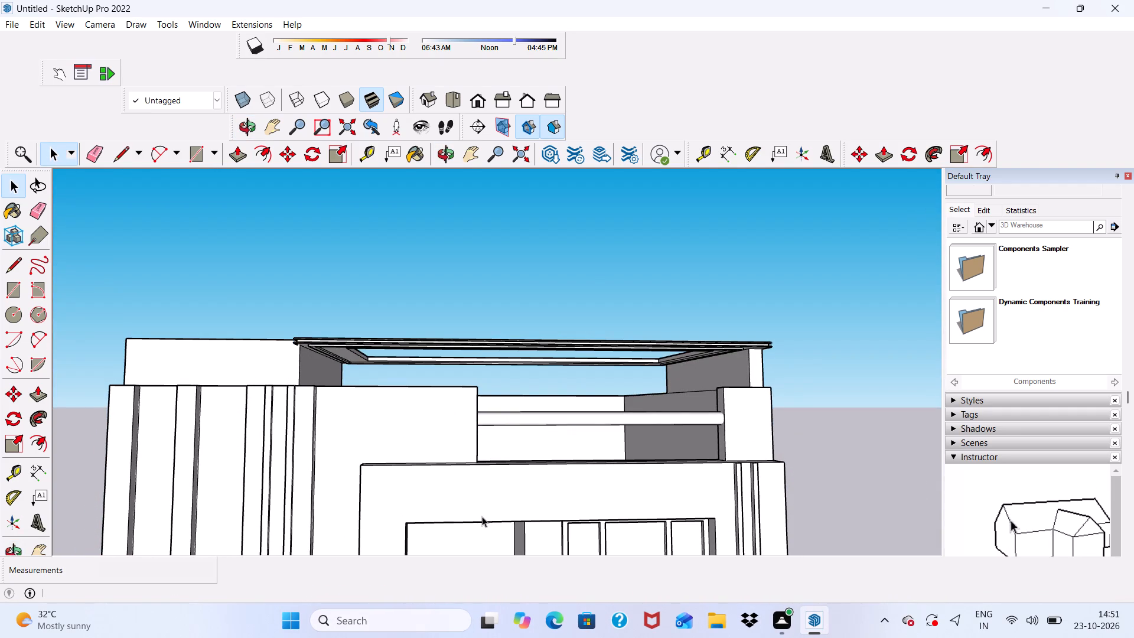
scroll(483, 451, "up", 2)
scroll(486, 381, "down", 7)
scroll(487, 422, "up", 1)
middle_click_drag(487, 444, 487, 466)
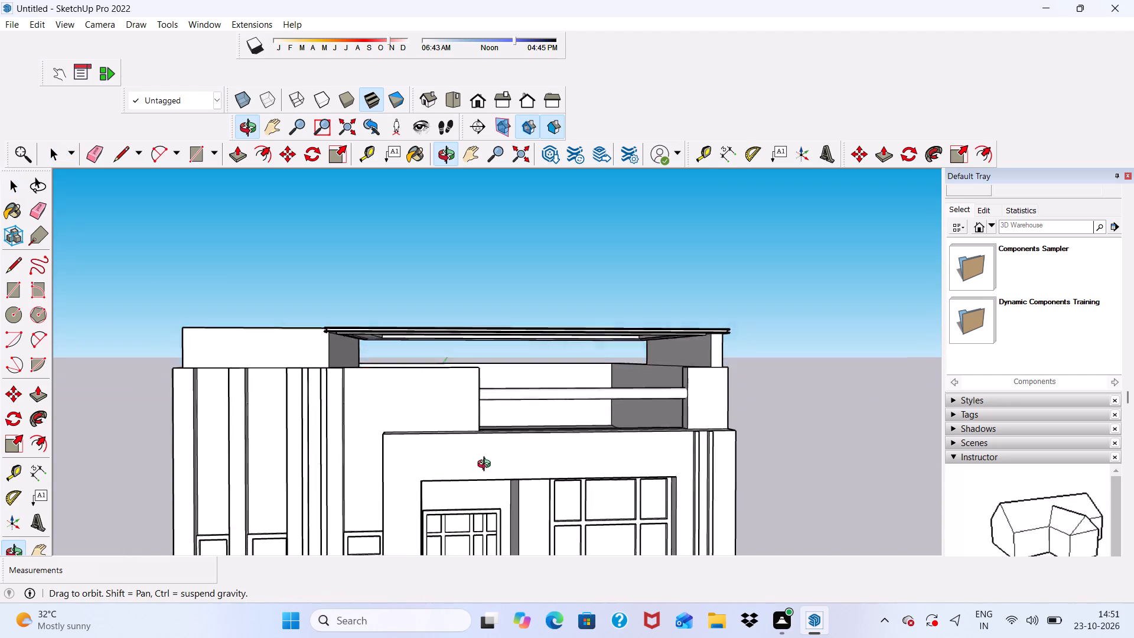
middle_click_drag(487, 466, 487, 477)
scroll(487, 477, "up", 3)
middle_click_drag(454, 450, 451, 434)
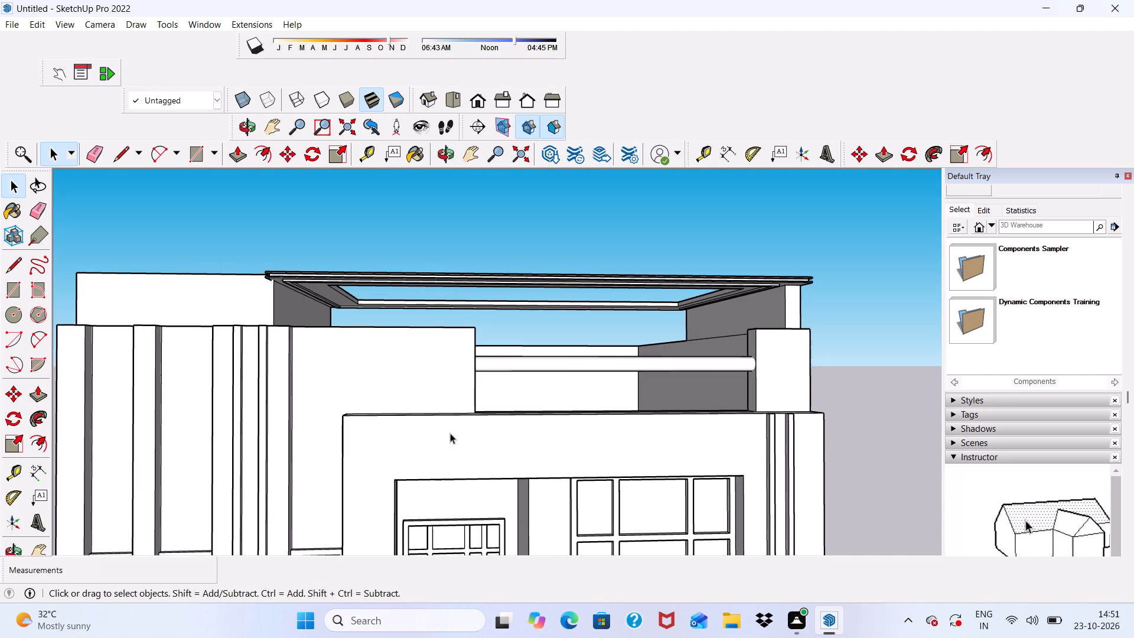
scroll(449, 433, "down", 5)
scroll(461, 483, "up", 5)
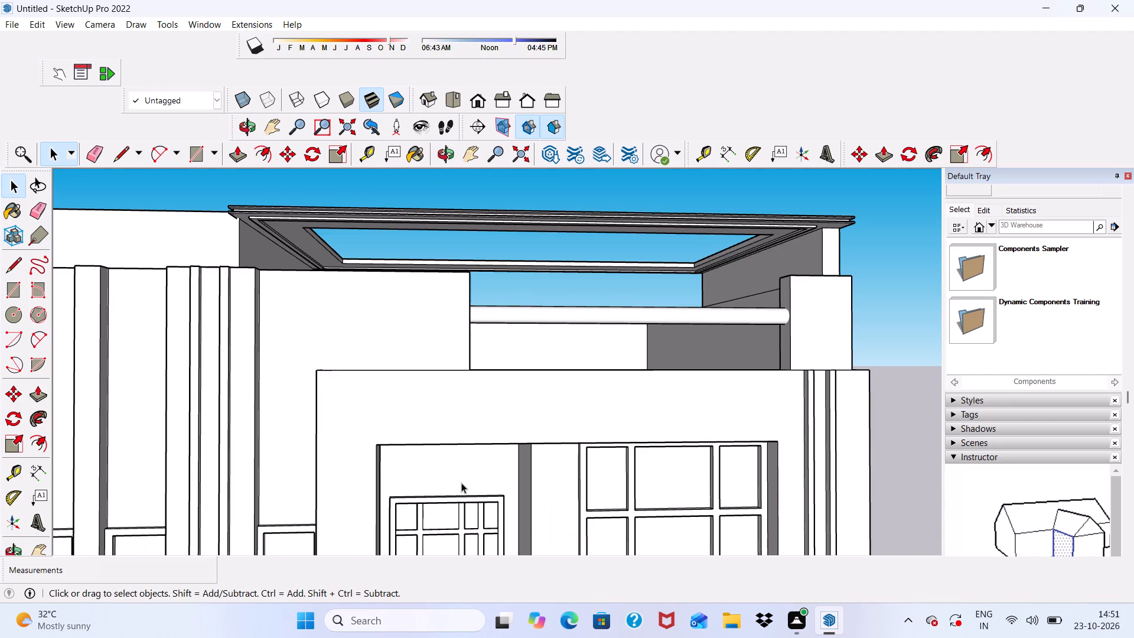
middle_click_drag(462, 488, 454, 385)
scroll(454, 385, "up", 1)
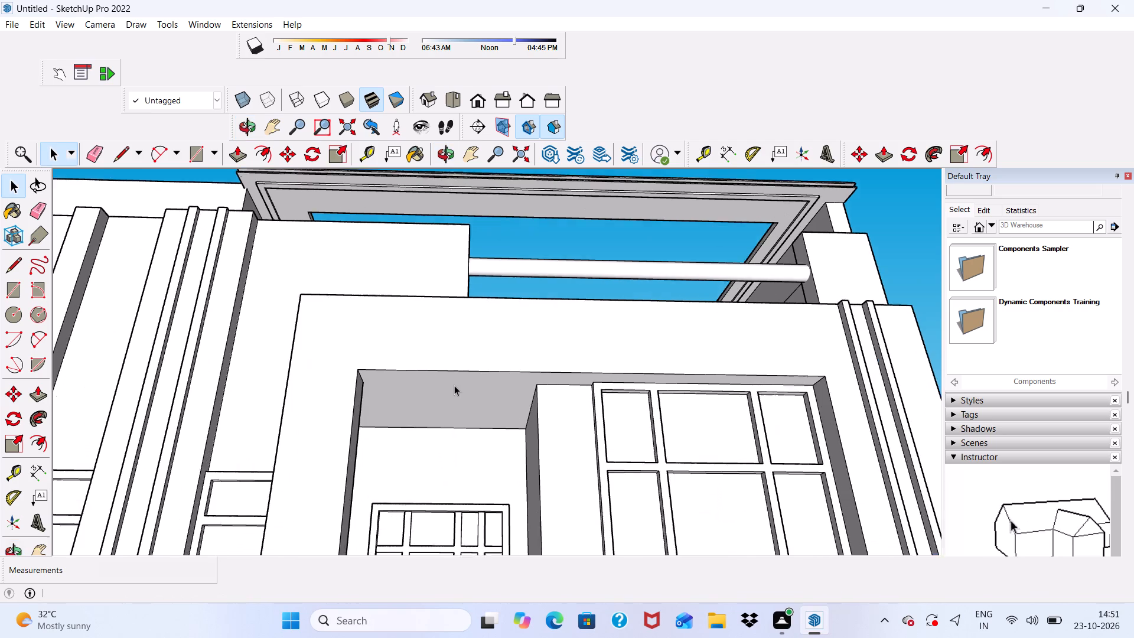
scroll(454, 385, "up", 4)
scroll(454, 385, "down", 6)
middle_click_drag(452, 378, 461, 515)
scroll(445, 471, "up", 1)
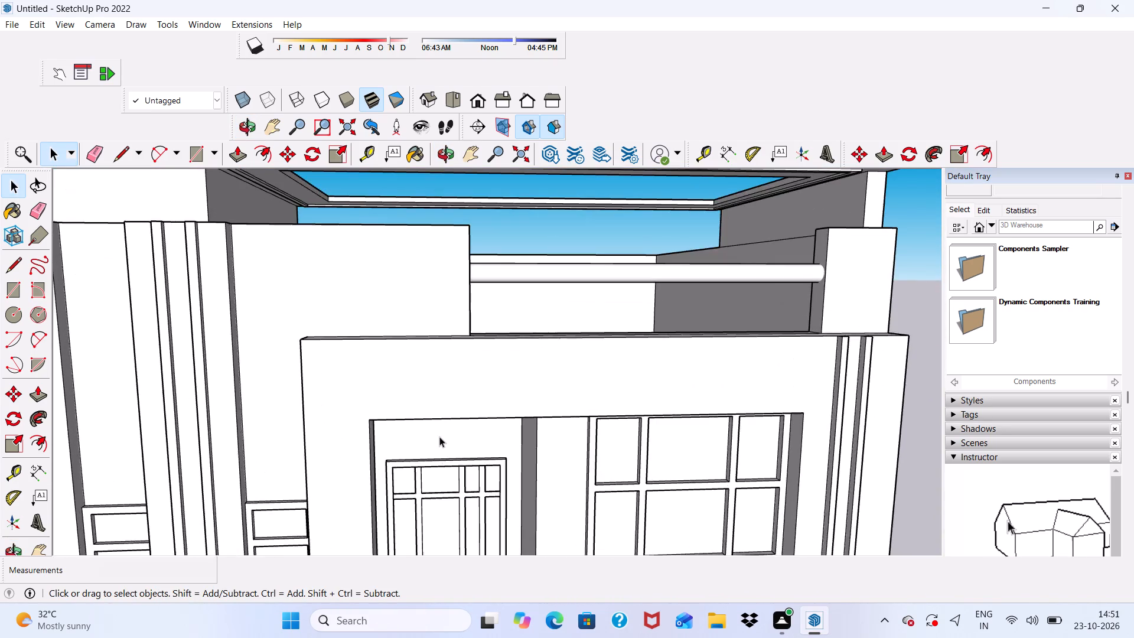
scroll(439, 436, "down", 7)
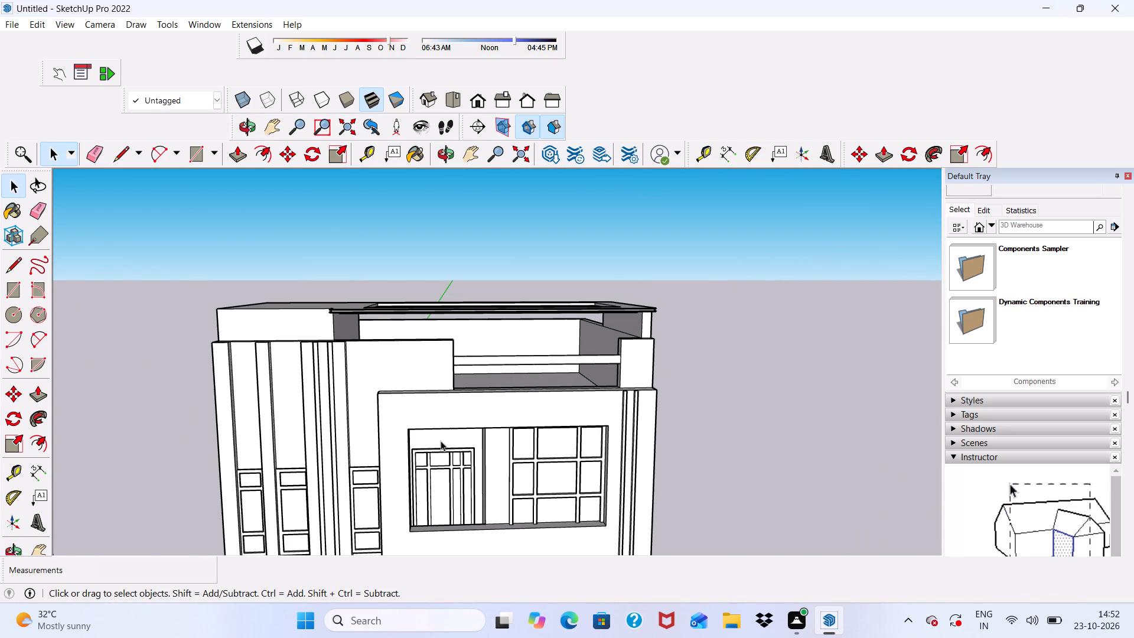
scroll(440, 440, "up", 1)
scroll(433, 339, "down", 7)
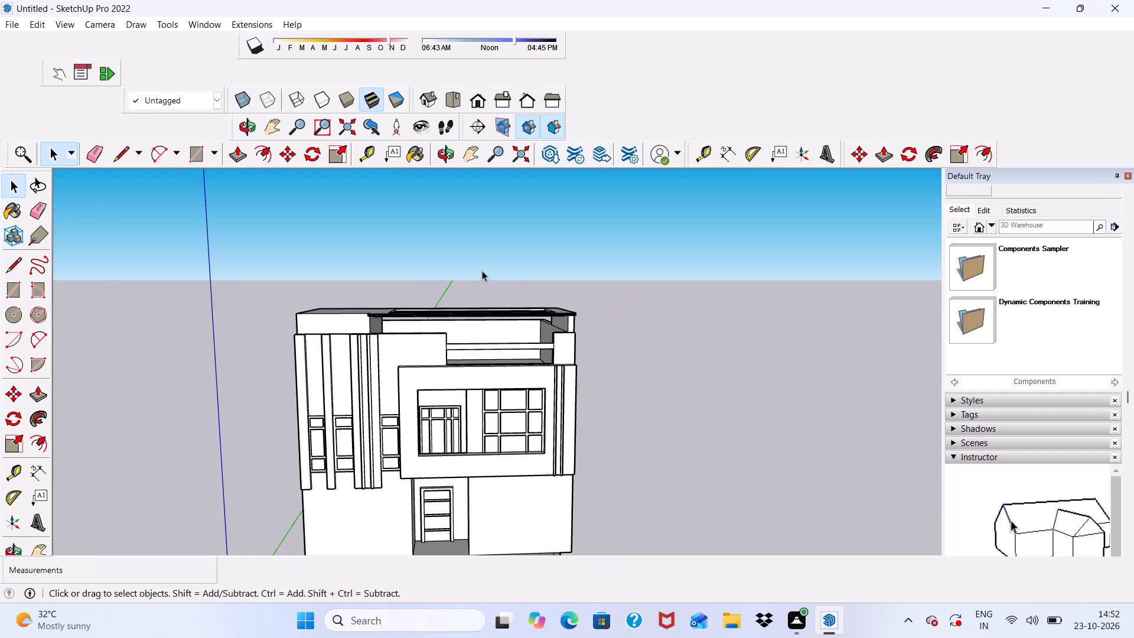
scroll(482, 271, "down", 4)
scroll(484, 432, "up", 9)
middle_click_drag(498, 450, 398, 452)
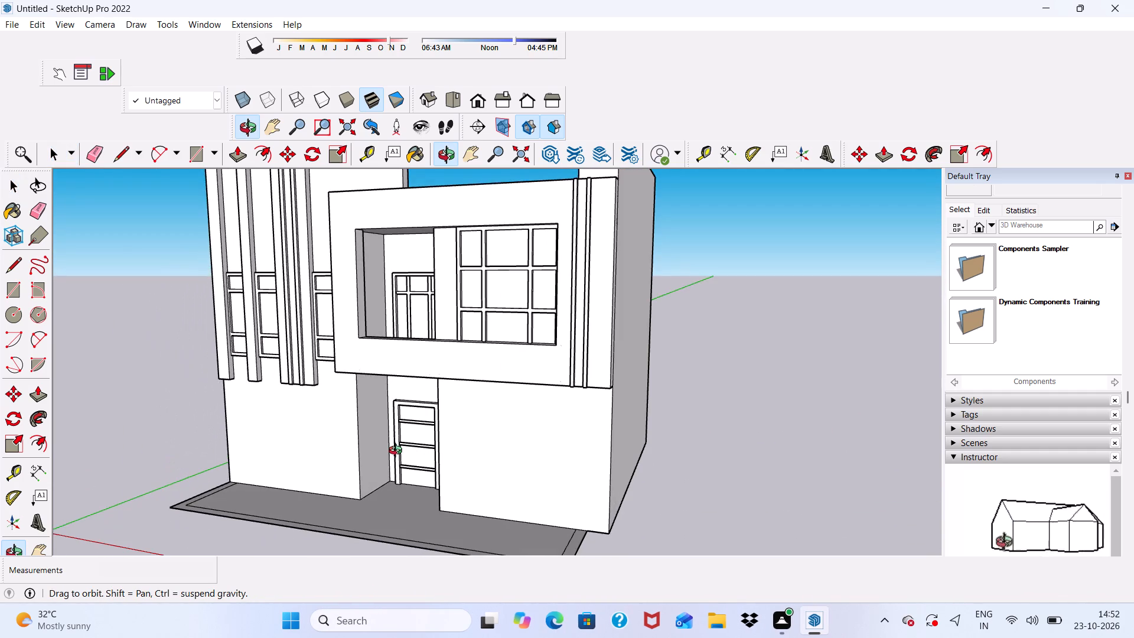
middle_click_drag(398, 452, 397, 465)
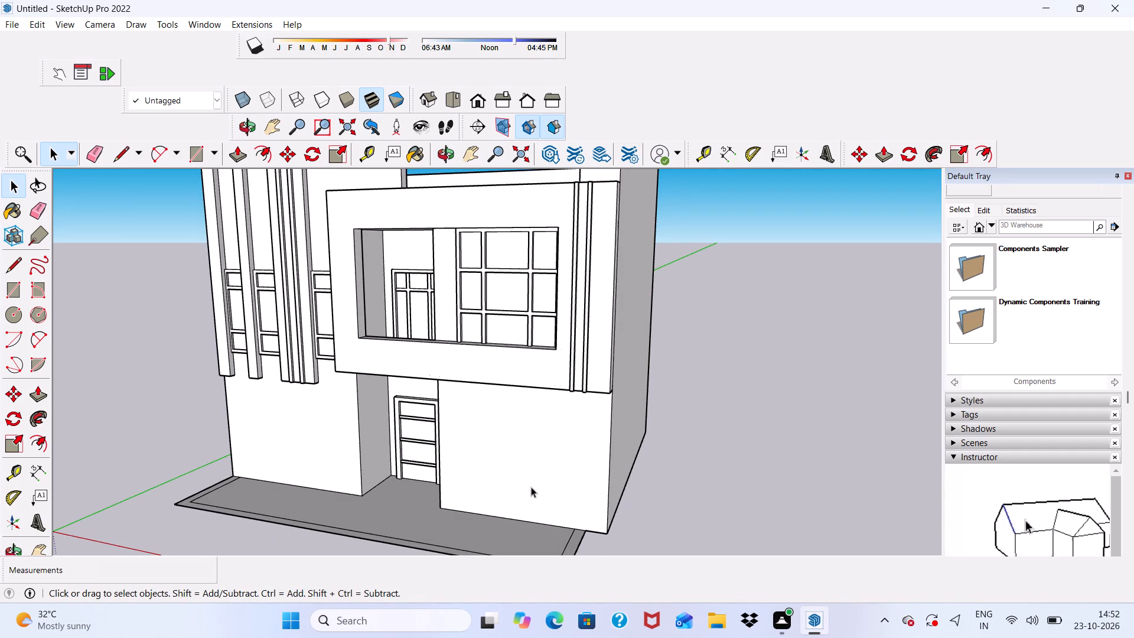
Draw a window rectangle about 8' 8 1/4" by 6' 4 7/8" on the ground-floor front wall beside the recessed door.
left_click(202, 157)
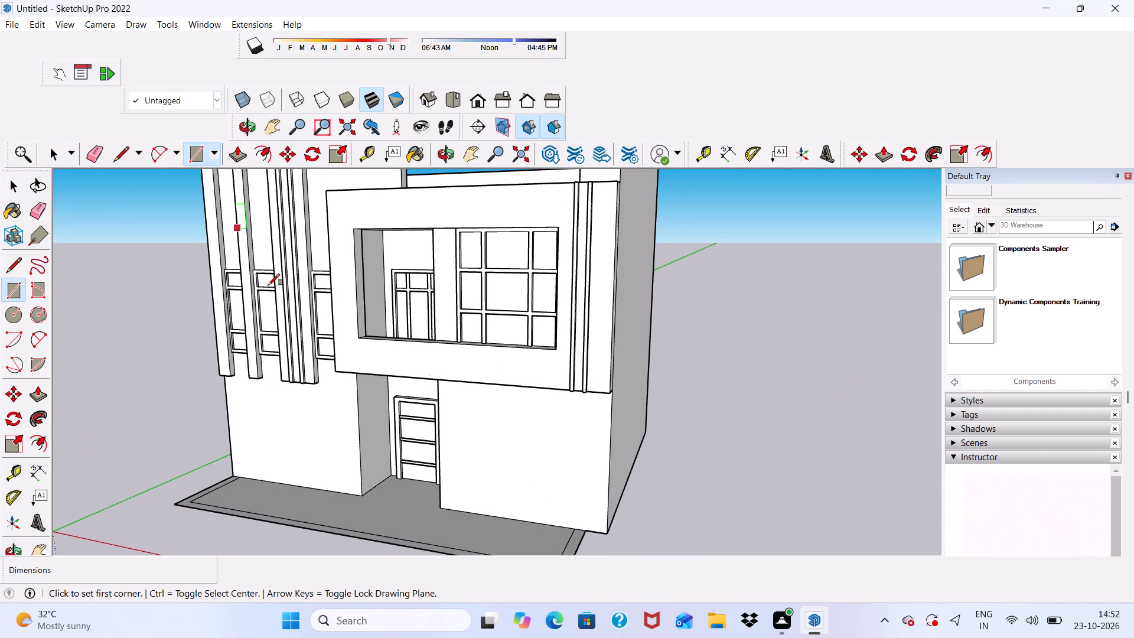
scroll(364, 431, "down", 2)
middle_click_drag(392, 474, 524, 468)
scroll(499, 456, "up", 4)
scroll(497, 396, "down", 1)
scroll(498, 393, "up", 4)
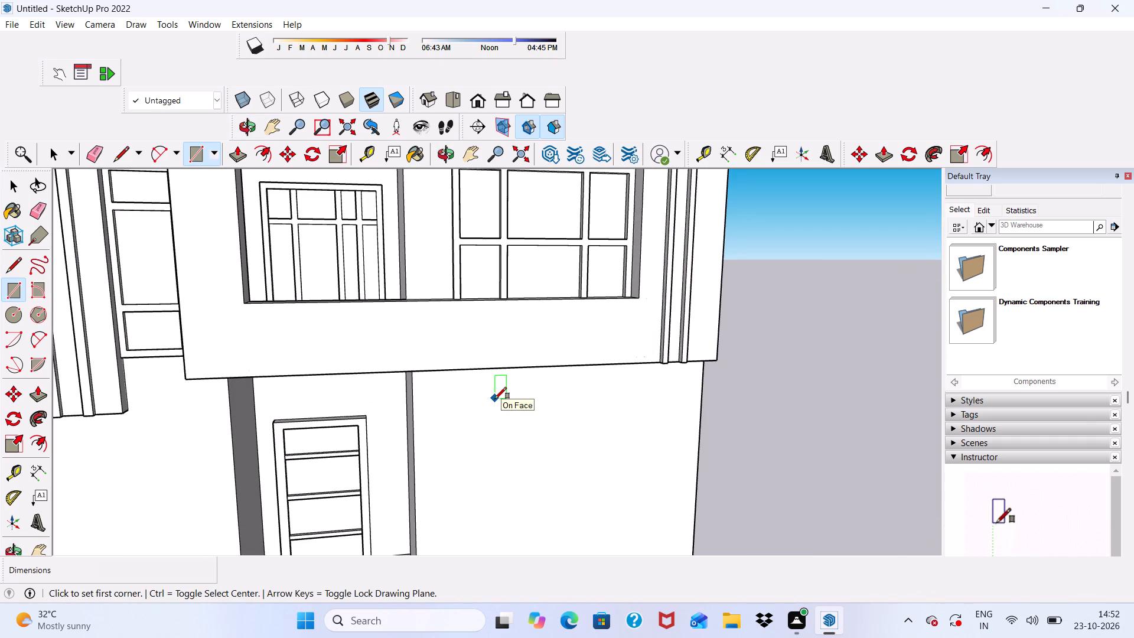
left_click(478, 401)
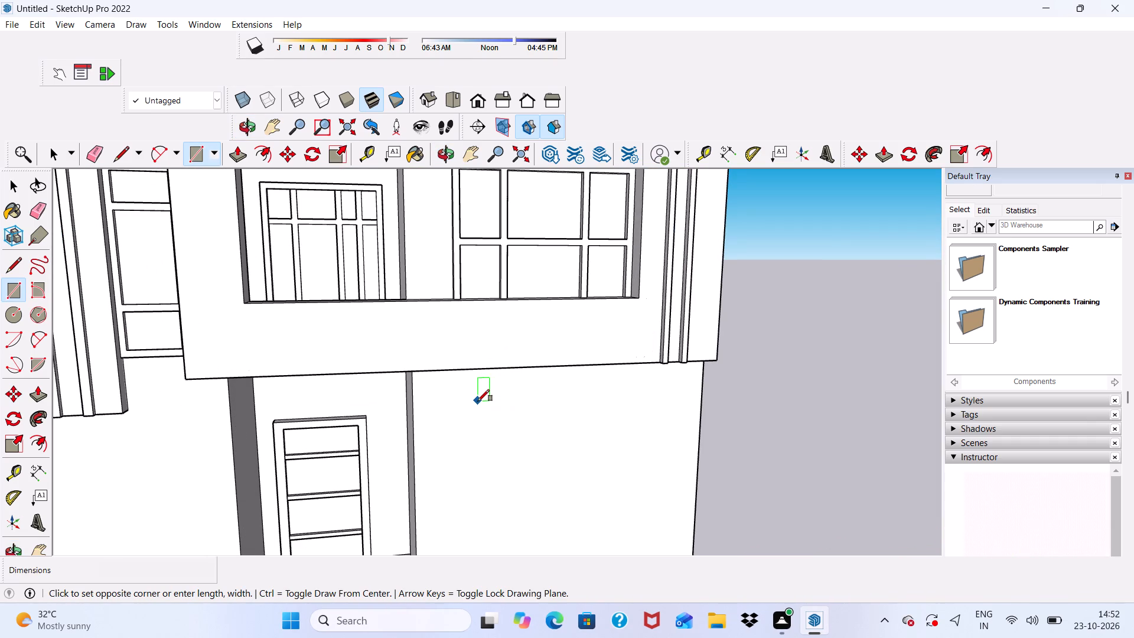
scroll(575, 390, "down", 9)
scroll(643, 457, "up", 5)
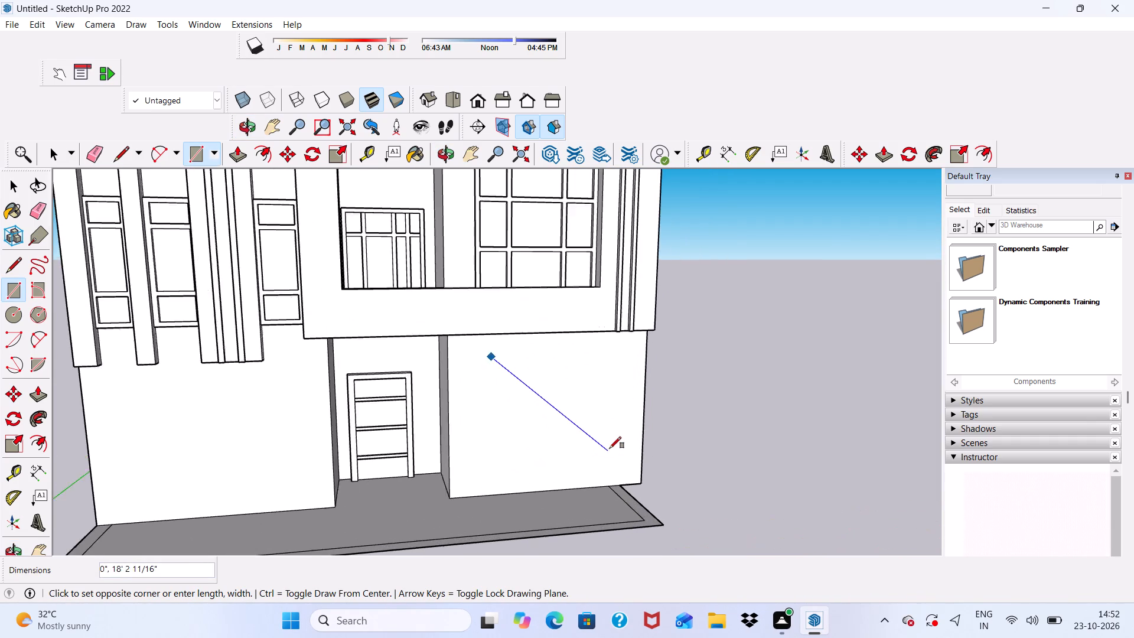
scroll(610, 448, "up", 5)
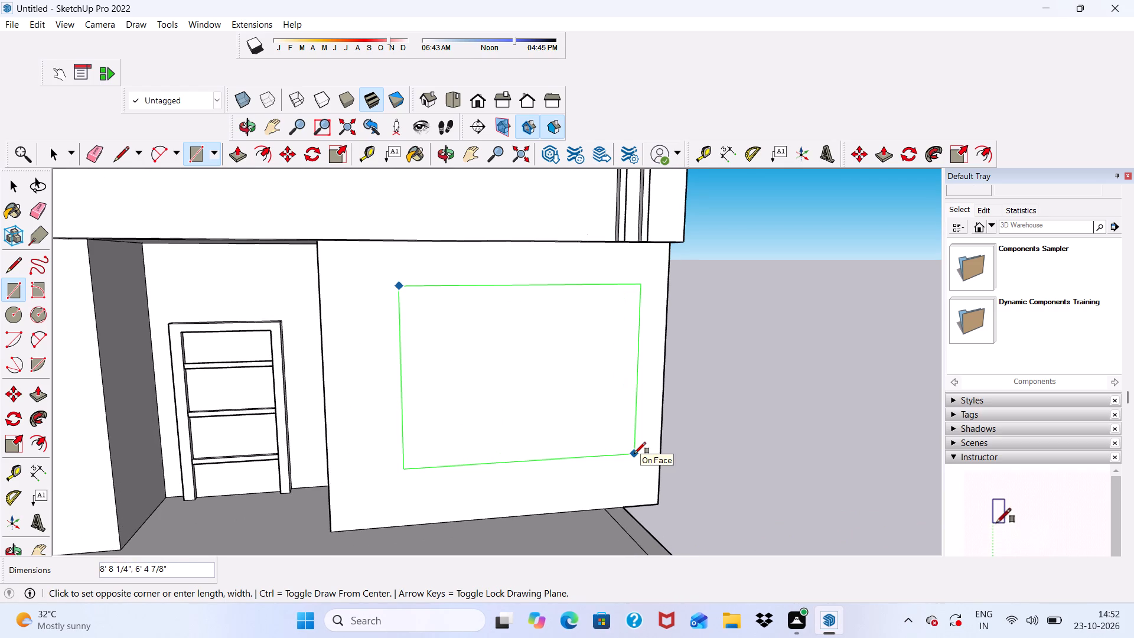
left_click(634, 455)
key("space")
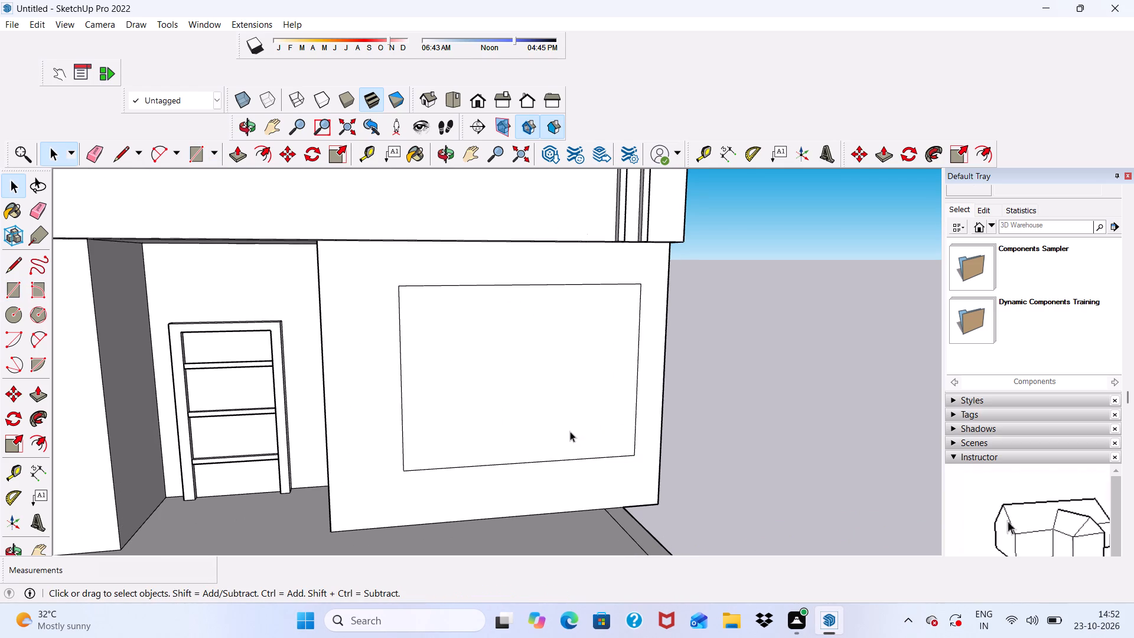
Offset the ground-floor window rectangle 3" inward to outline its frame.
left_click(264, 151)
left_click(421, 375)
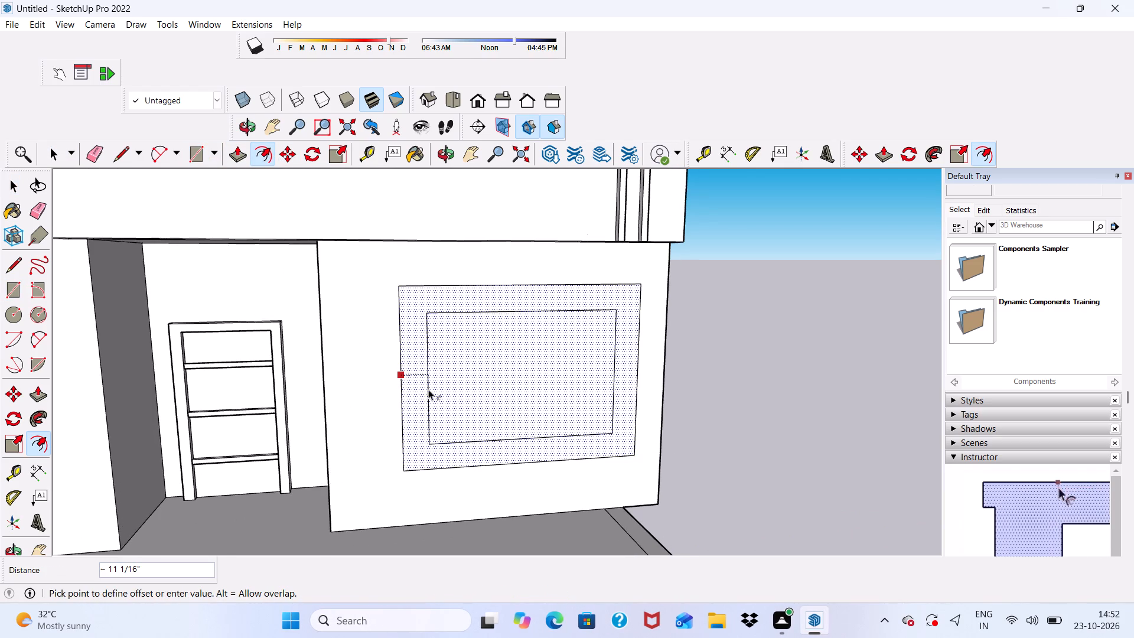
type("3\"")
key("Return")
key("space")
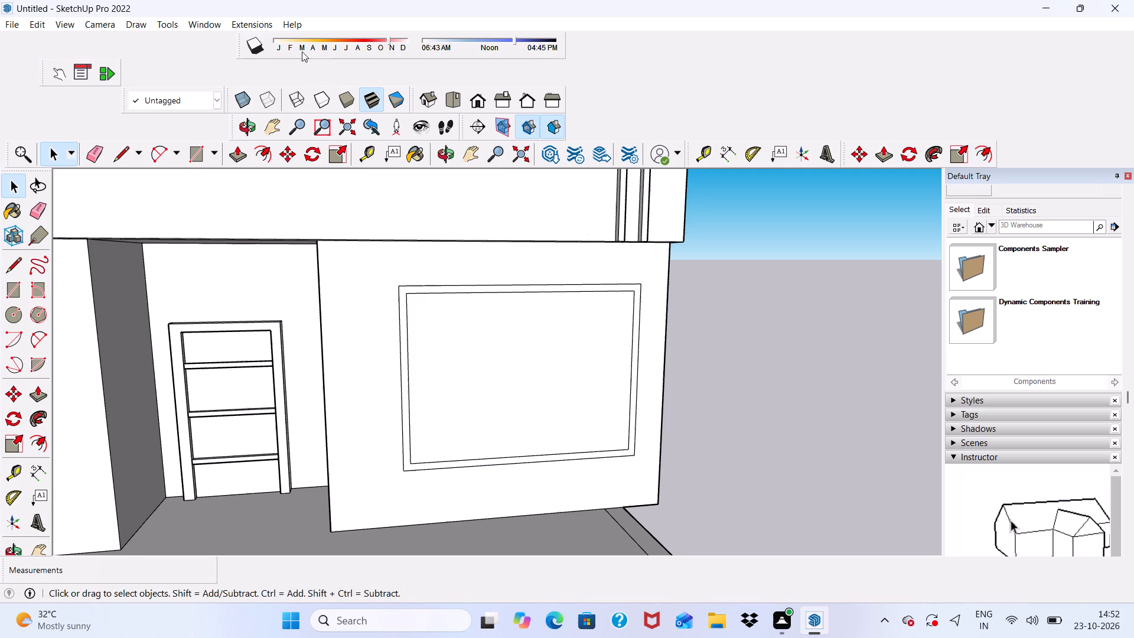
Place two vertical guides for the mullion nearer the door, about 2' 4" from the window's inner frame edge and about 3 5/16" apart.
left_click(364, 151)
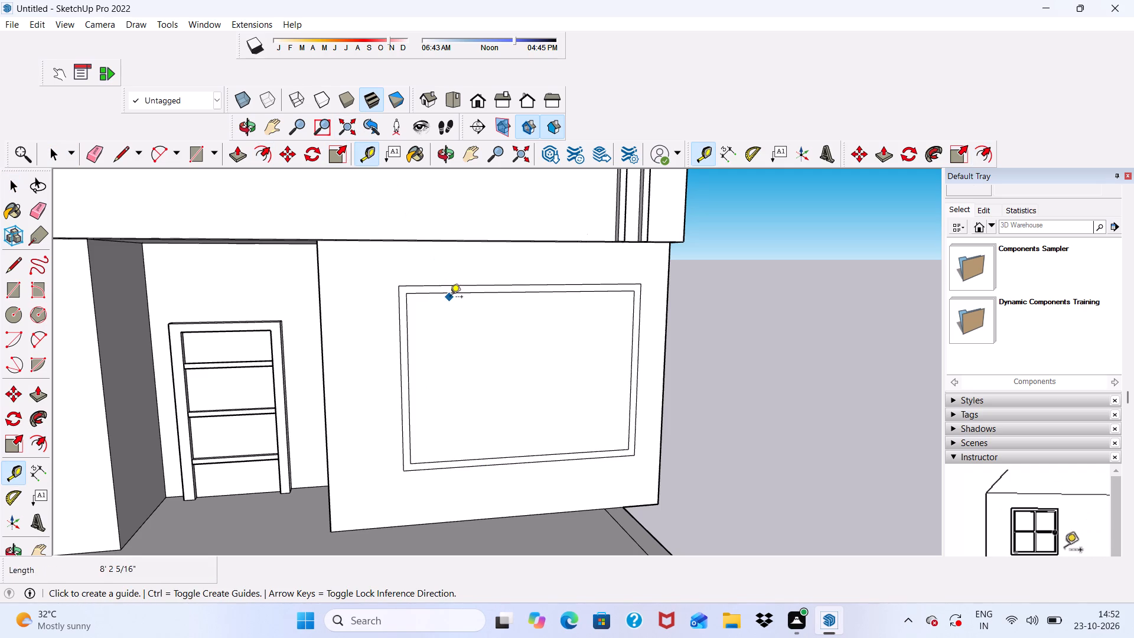
scroll(444, 314, "up", 4)
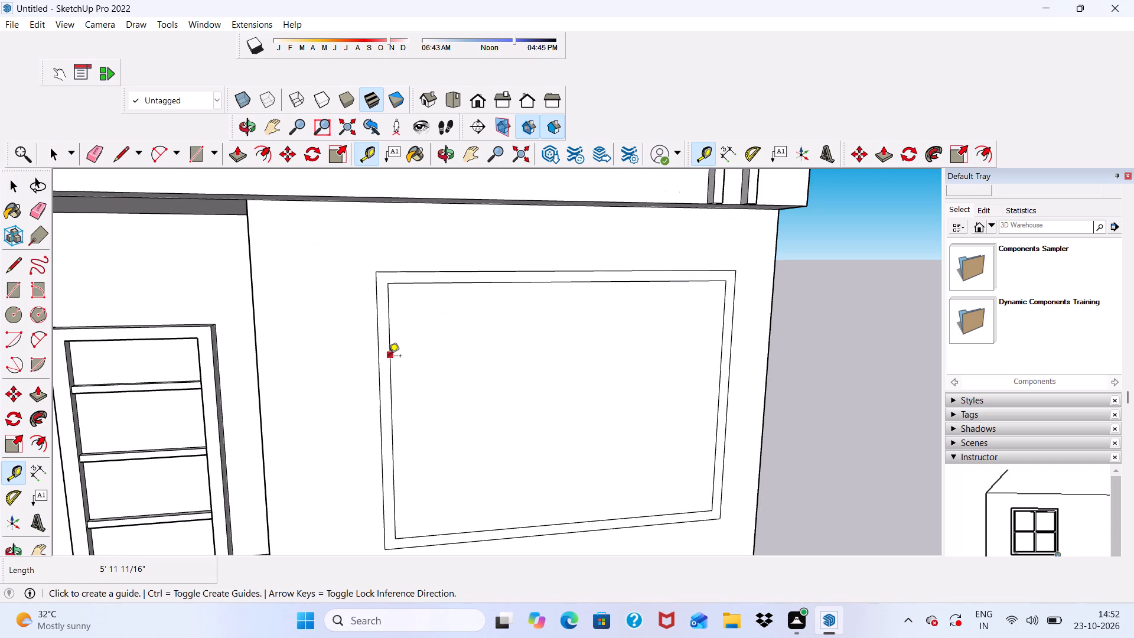
left_click(392, 360)
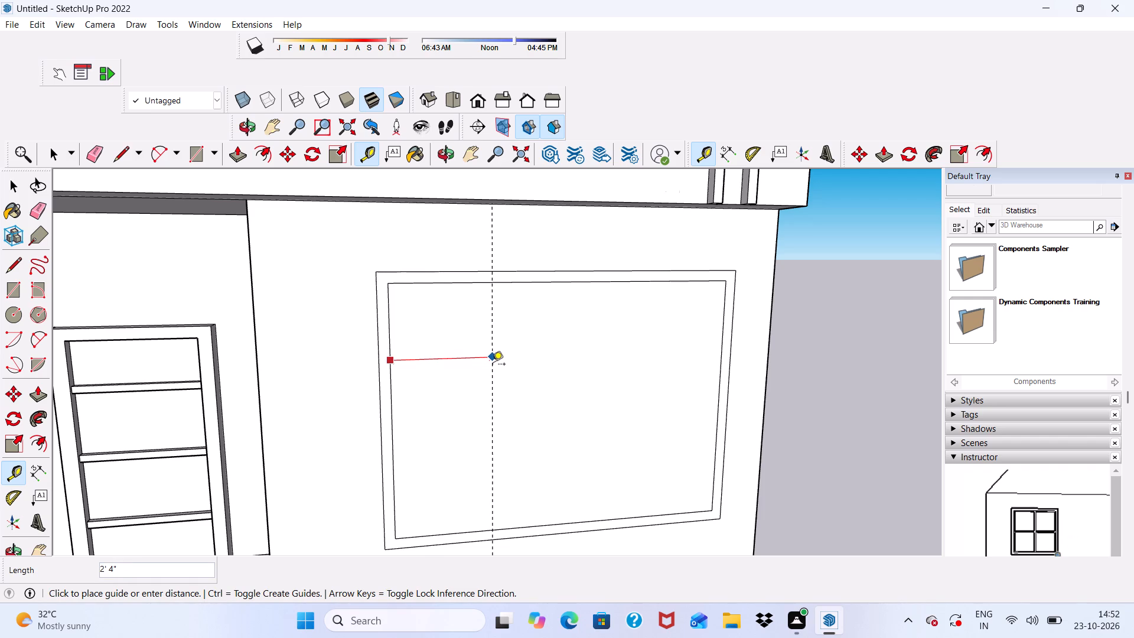
left_click(493, 365)
left_click(491, 359)
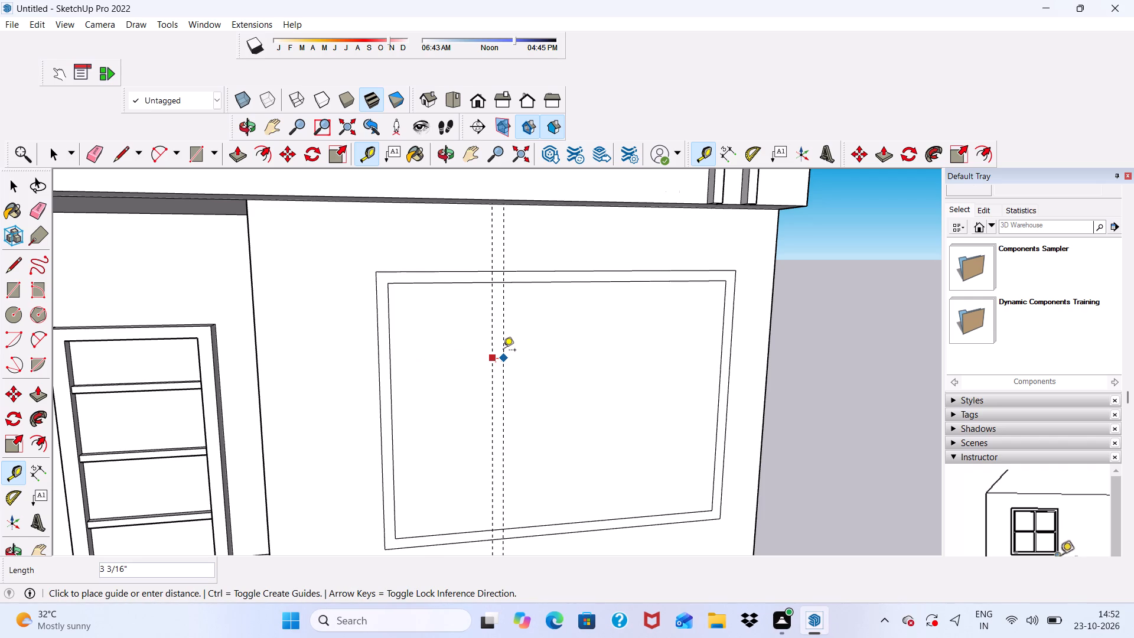
left_click(504, 351)
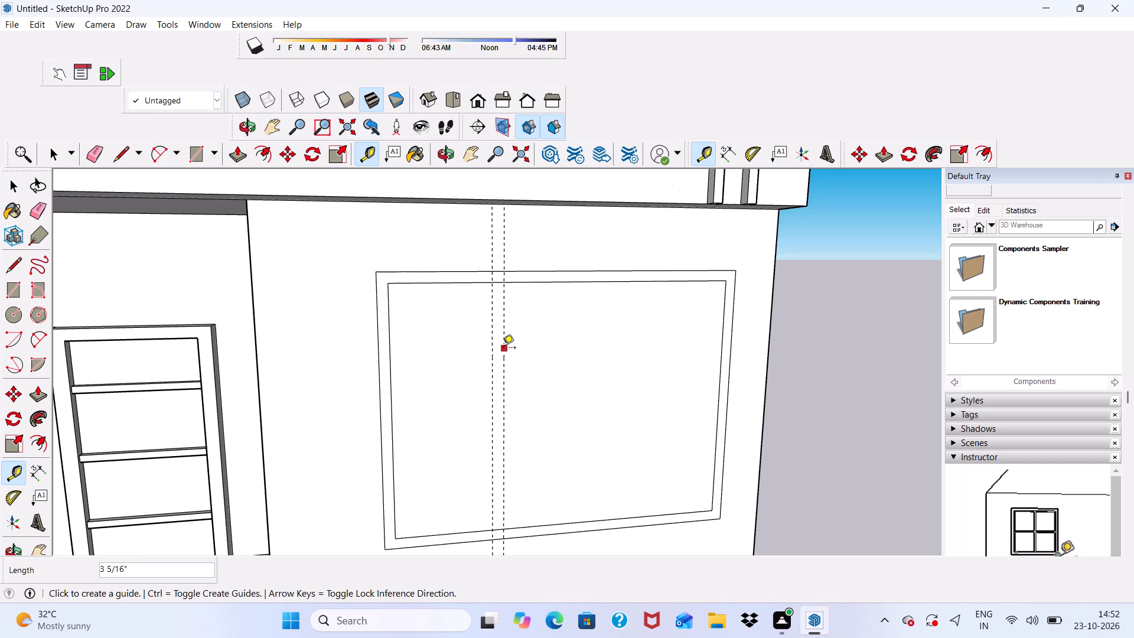
Place a second pair of vertical guides about 3' 5 3/16" beyond the first pair and about 2 15/16" apart.
left_click(503, 349)
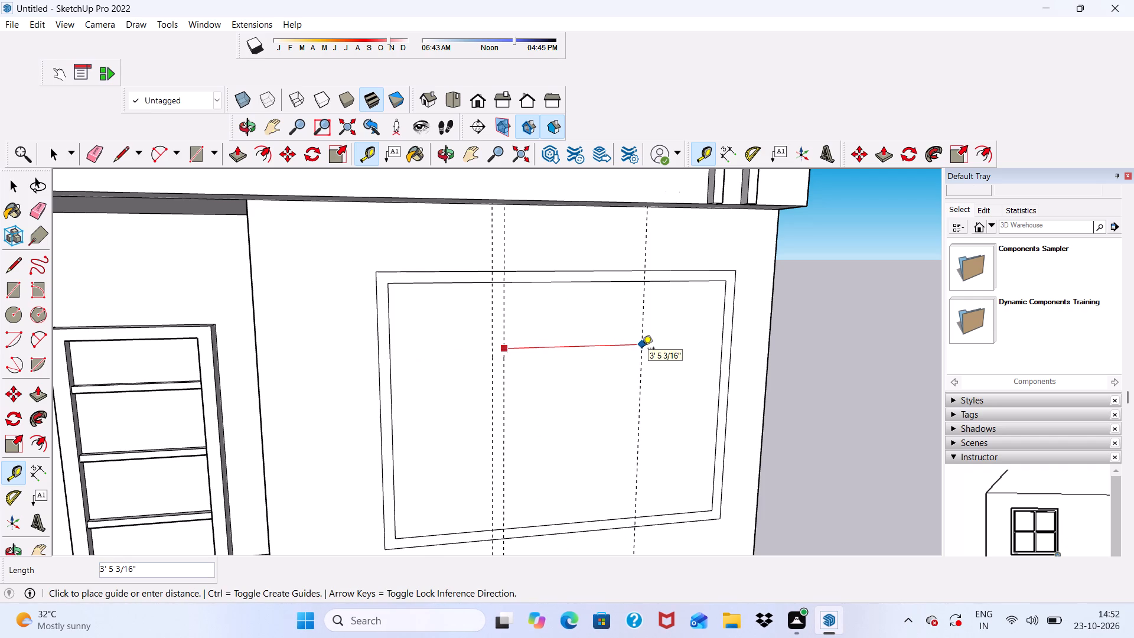
left_click(642, 349)
left_click(642, 351)
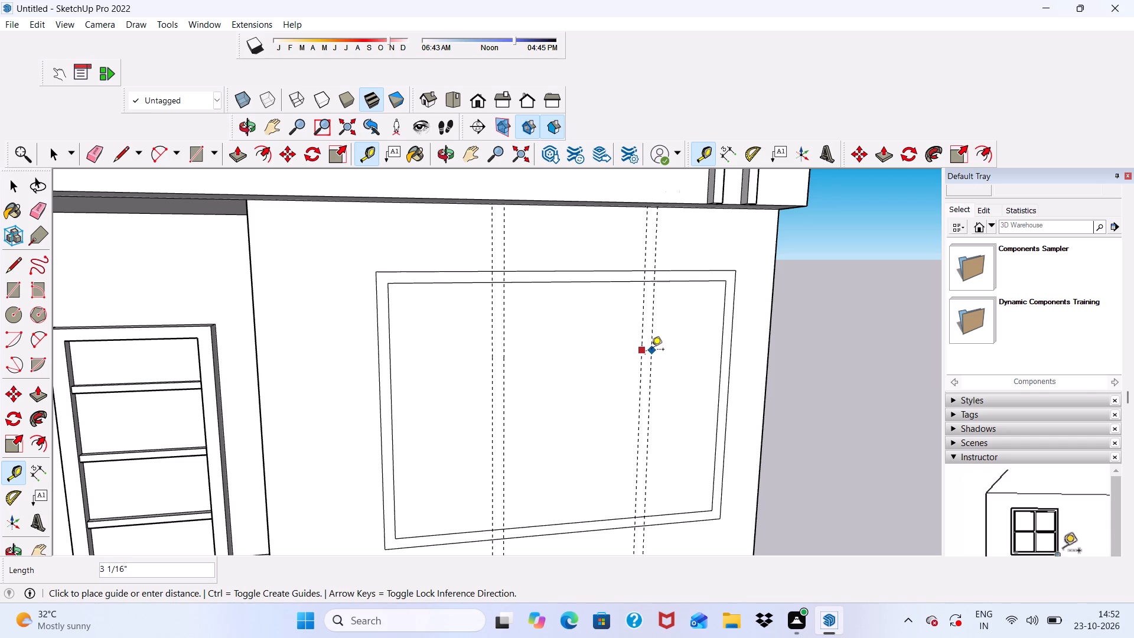
scroll(651, 350, "up", 4)
left_click(651, 349)
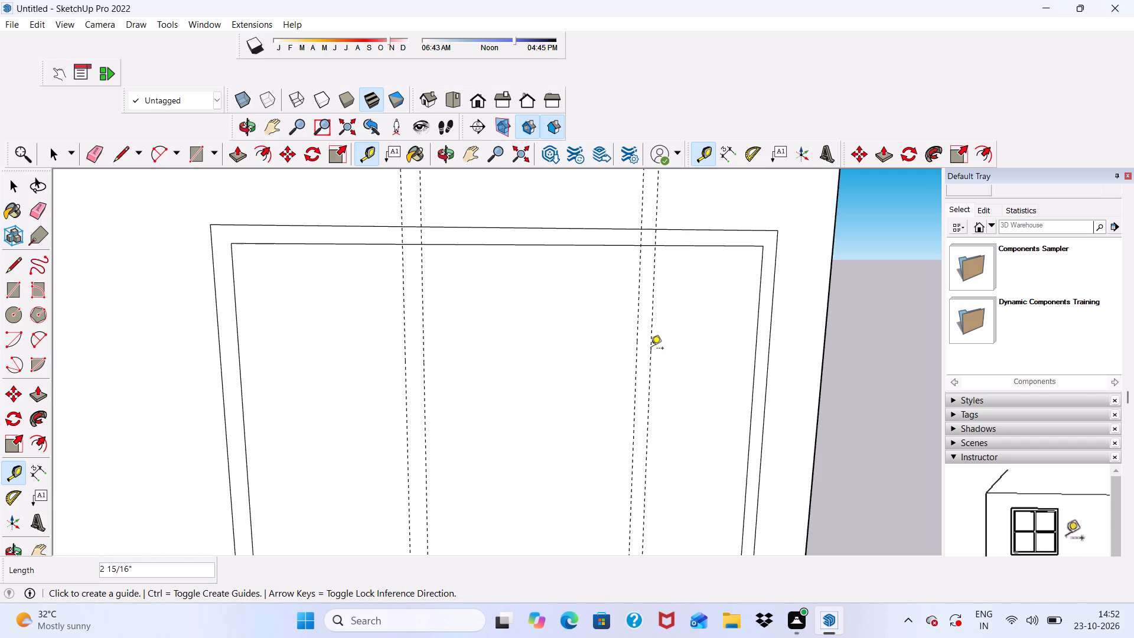
scroll(605, 323, "down", 4)
key("space")
scroll(518, 252, "down", 6)
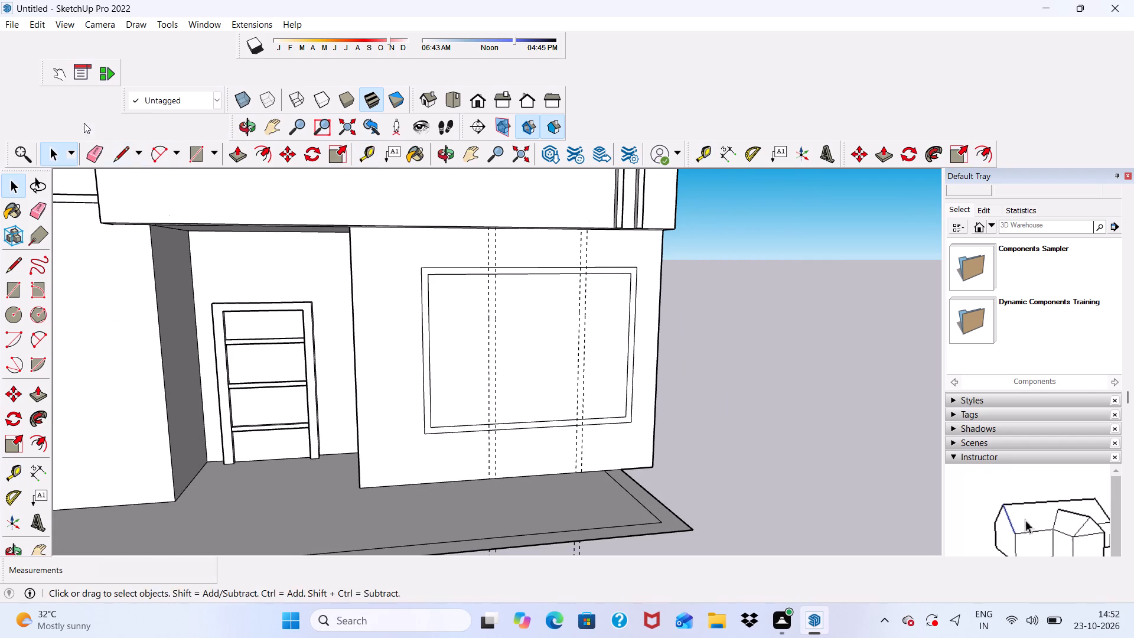
Draw a vertical line about 6' 5 11/16" long on the guide nearest the door, between the window's outer bottom and top edges.
left_click(120, 157)
scroll(534, 455, "up", 4)
scroll(487, 402, "up", 4)
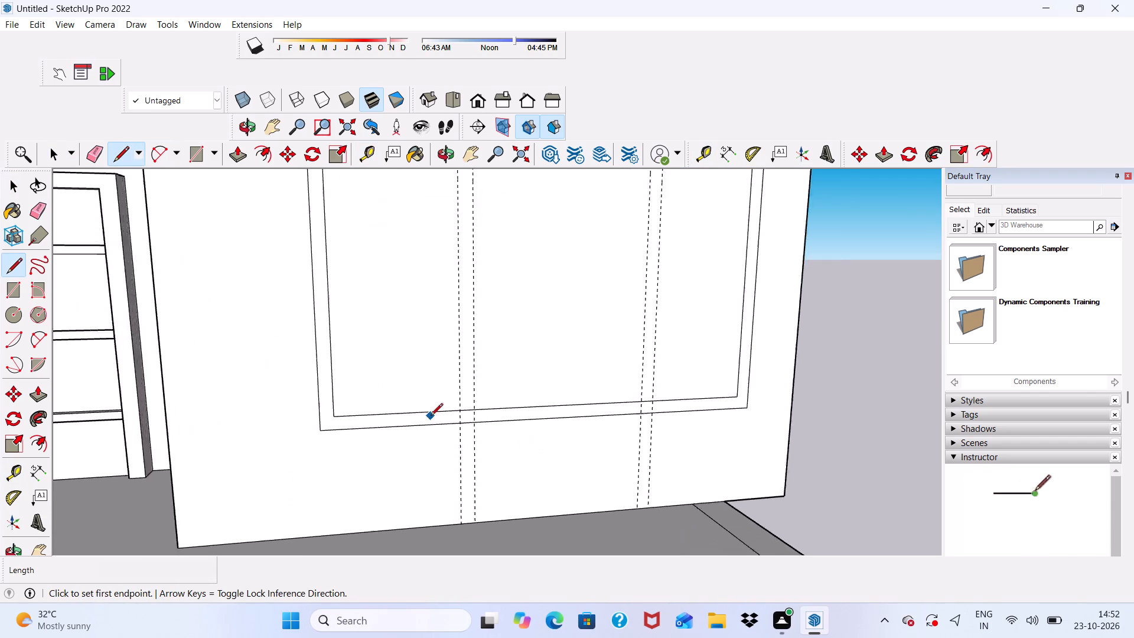
left_click(462, 427)
scroll(457, 353, "down", 5)
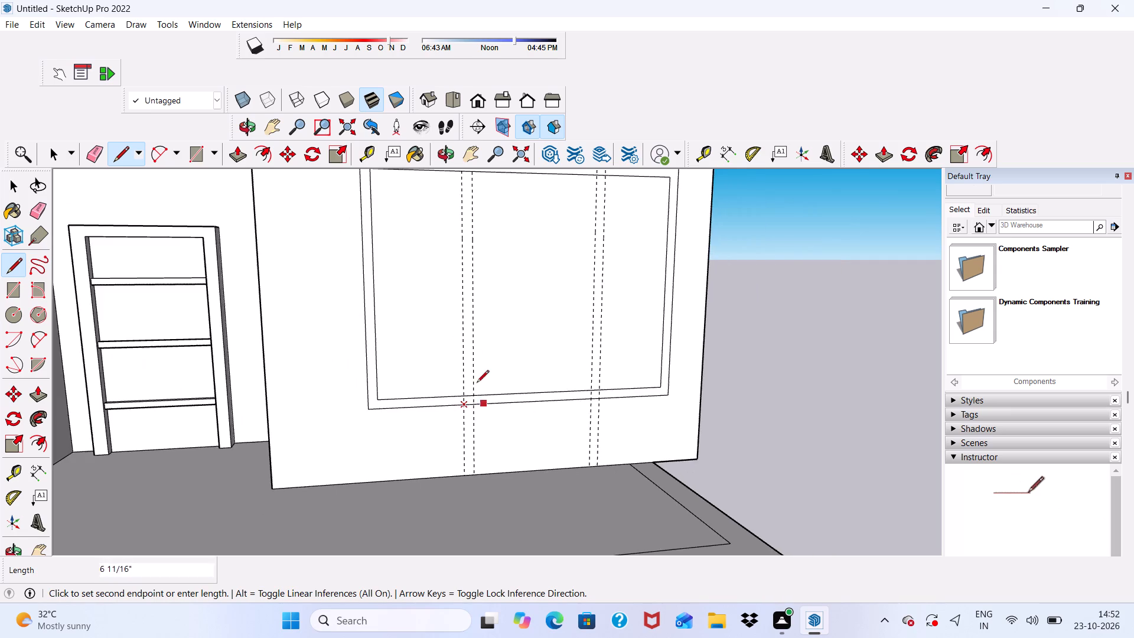
scroll(477, 383, "down", 5)
scroll(457, 226, "up", 12)
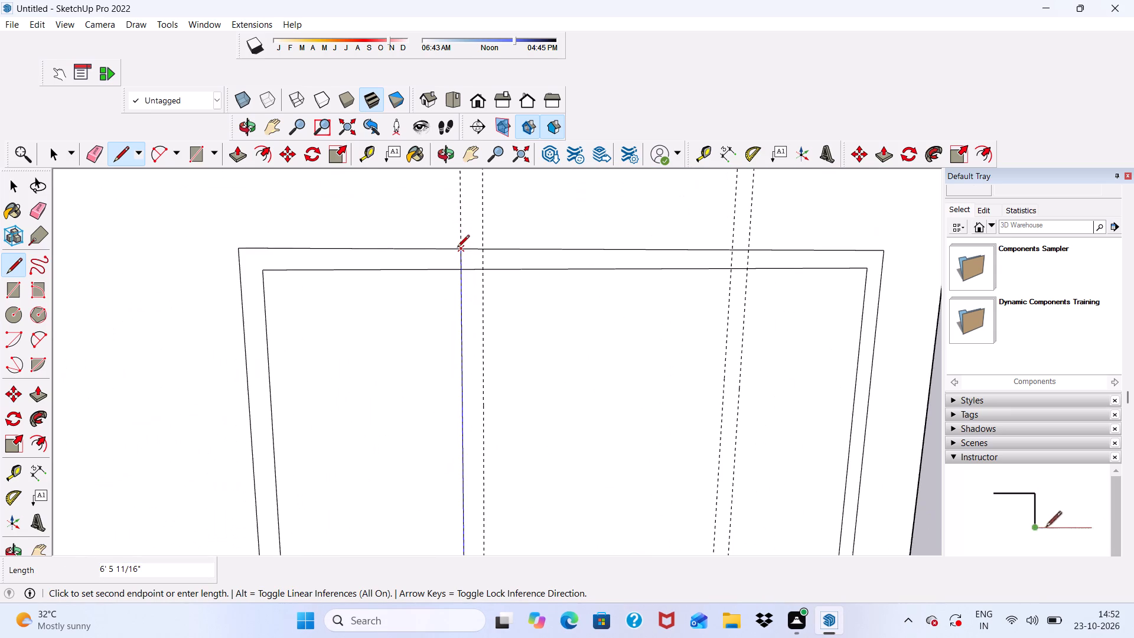
left_click(460, 248)
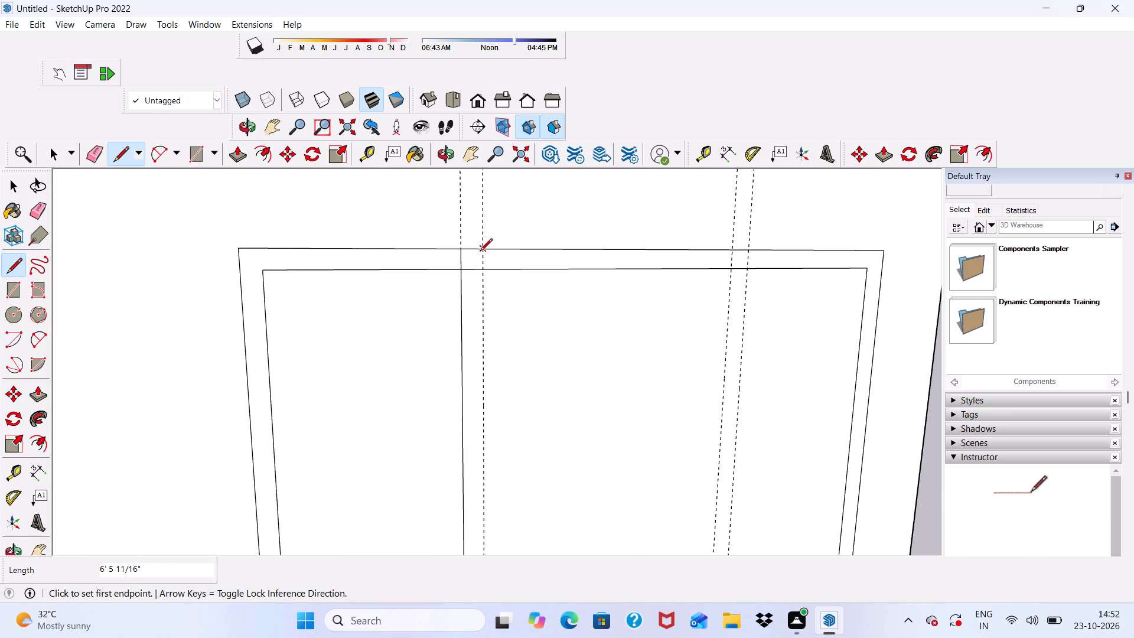
Draw the second edge of the mullion nearer the door along its guide, from the window's outer top edge to its bottom edge.
left_click(480, 250)
scroll(480, 250, "down", 5)
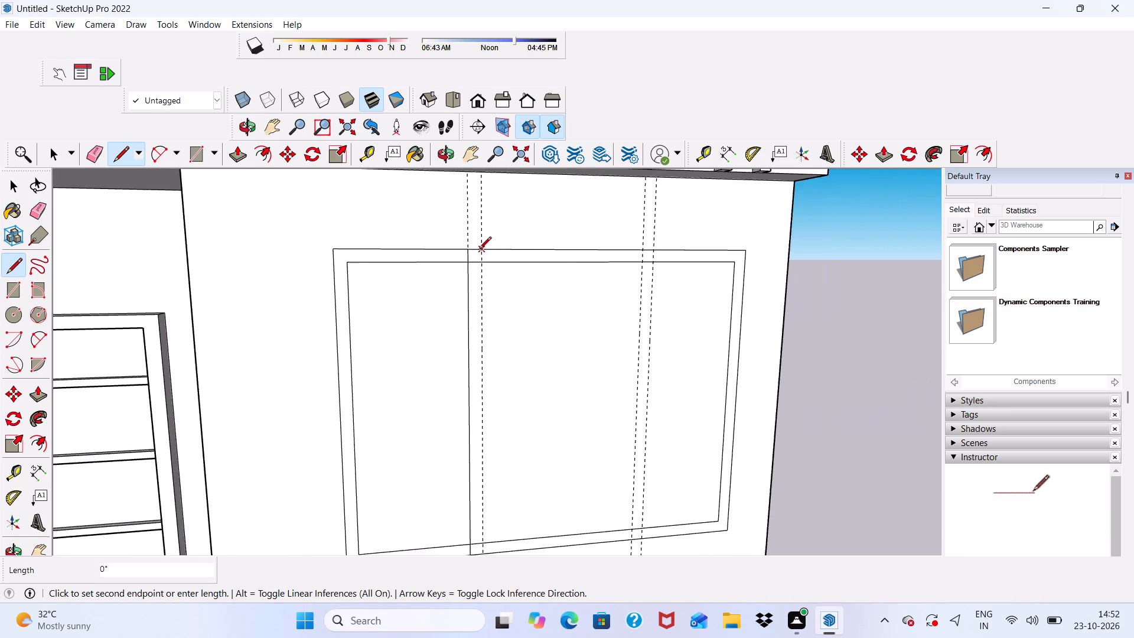
scroll(479, 249, "down", 3)
scroll(484, 422, "up", 5)
scroll(481, 471, "down", 4)
scroll(487, 532, "up", 2)
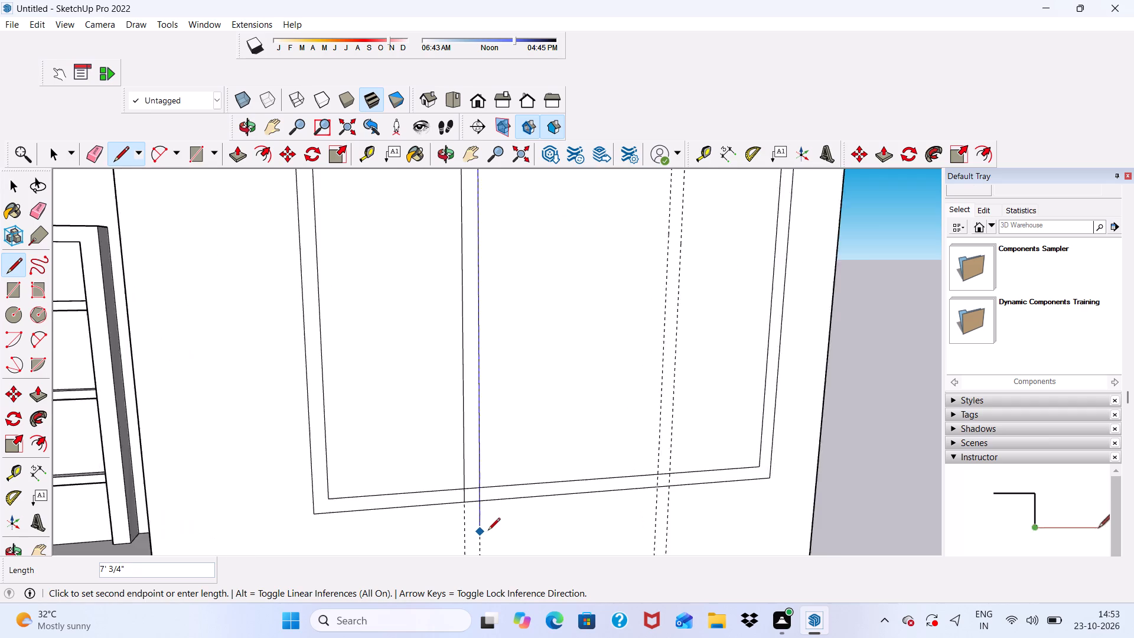
scroll(488, 531, "up", 5)
left_click(482, 496)
scroll(435, 479, "down", 5)
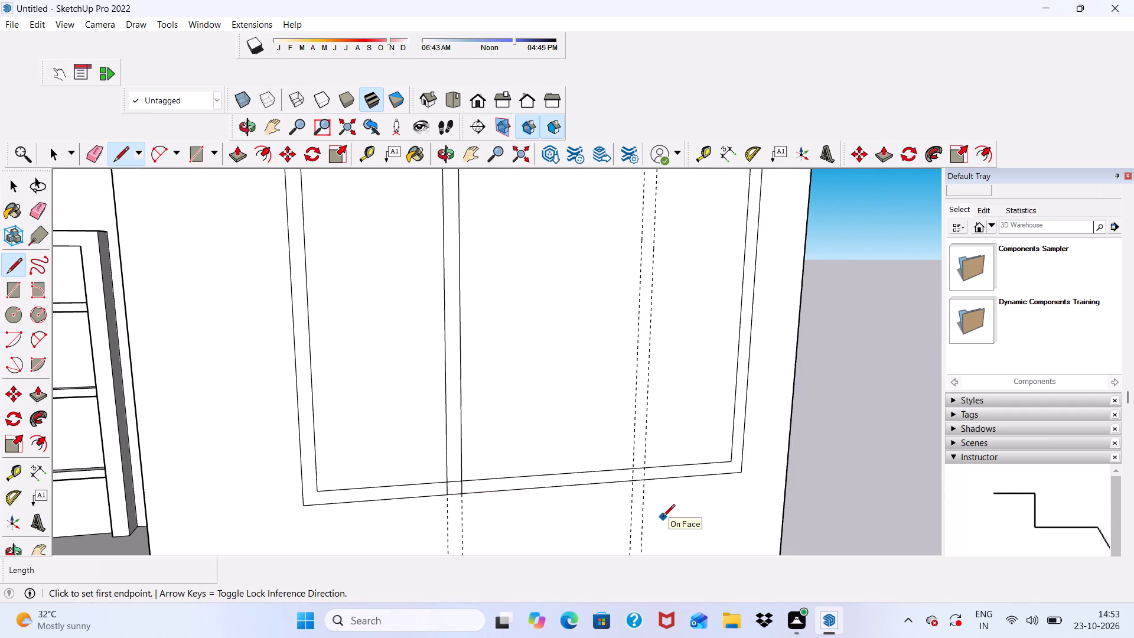
Draw the door-side edge of the other mullion, about 6' 5 11/16" long, along its guide between the window's outer bottom and top edges.
scroll(640, 515, "up", 4)
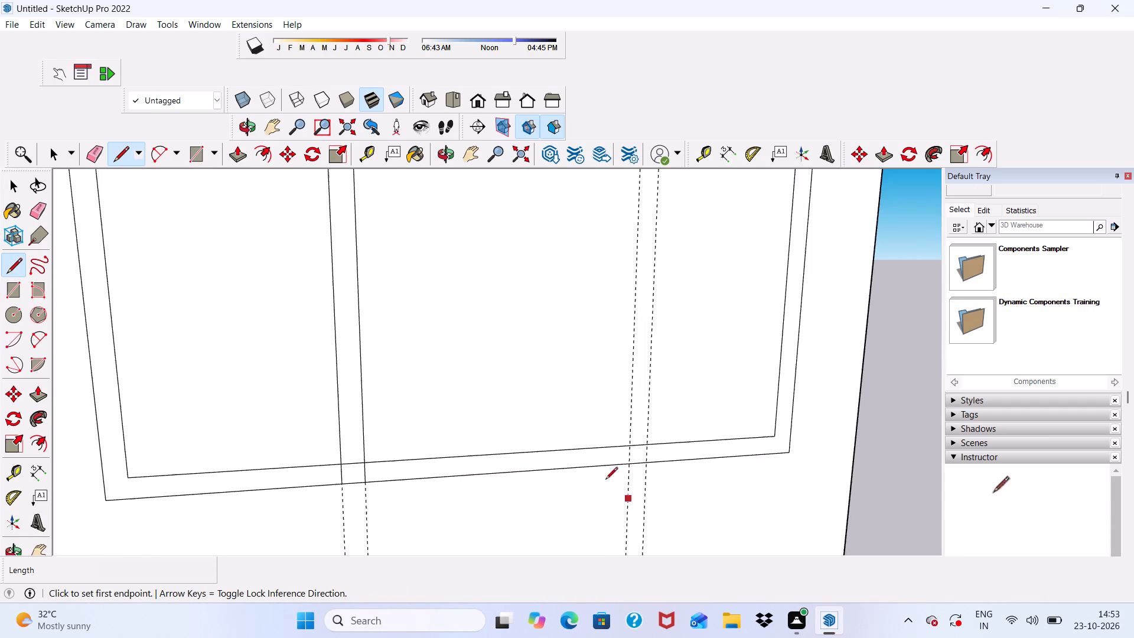
scroll(600, 460, "up", 5)
scroll(1010, 306, "up", 4)
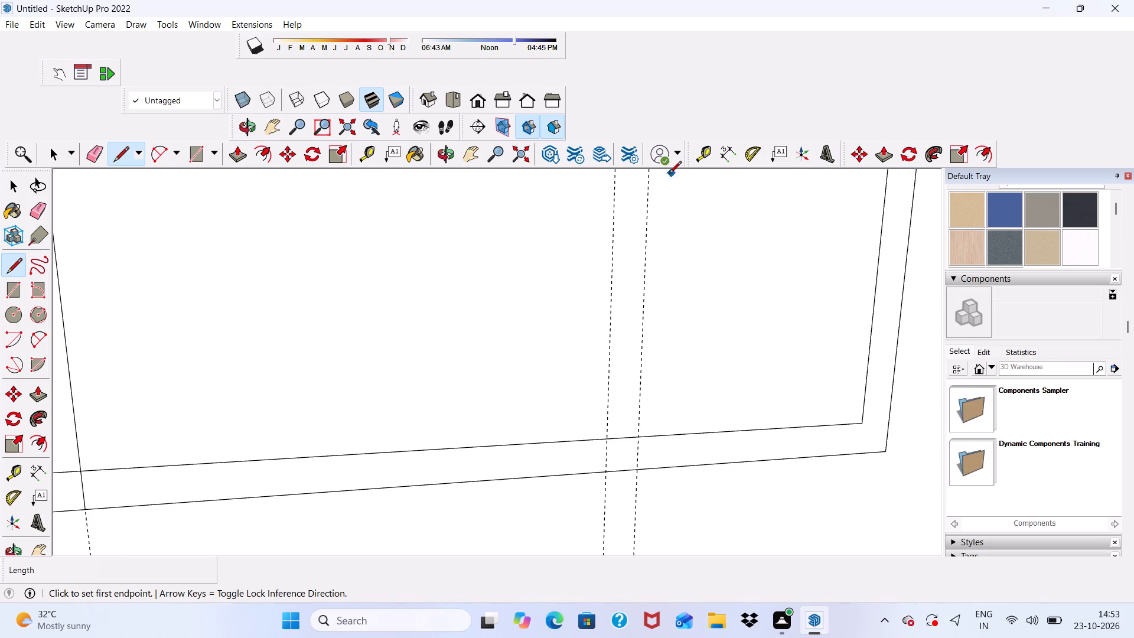
left_click(607, 475)
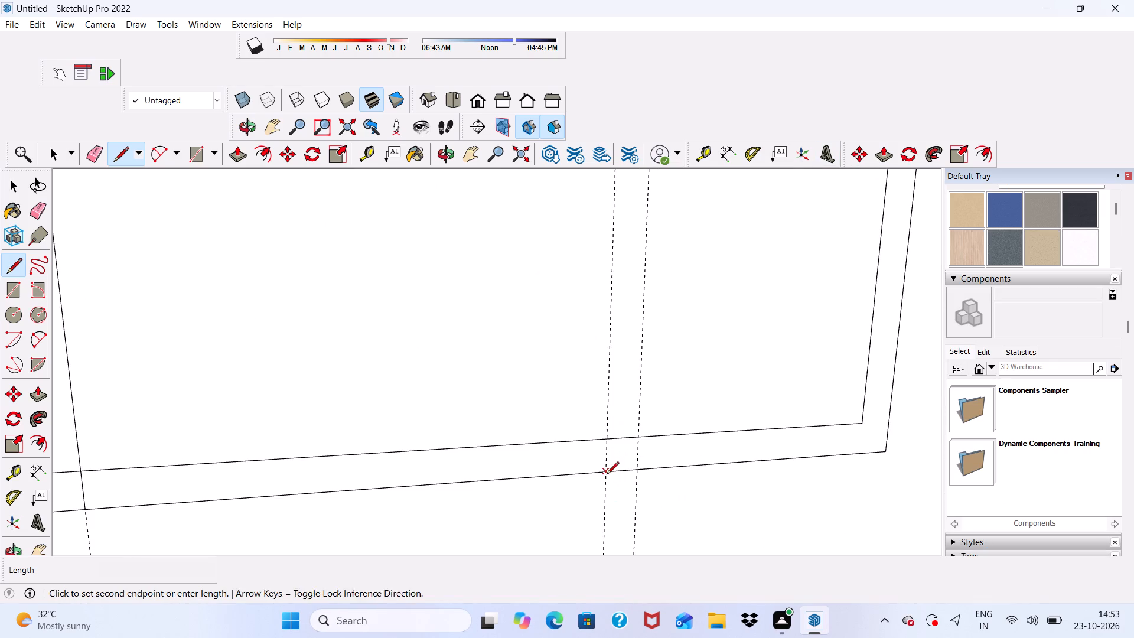
scroll(600, 364, "up", 1)
scroll(600, 414, "down", 3)
scroll(609, 437, "up", 6)
scroll(597, 389, "down", 8)
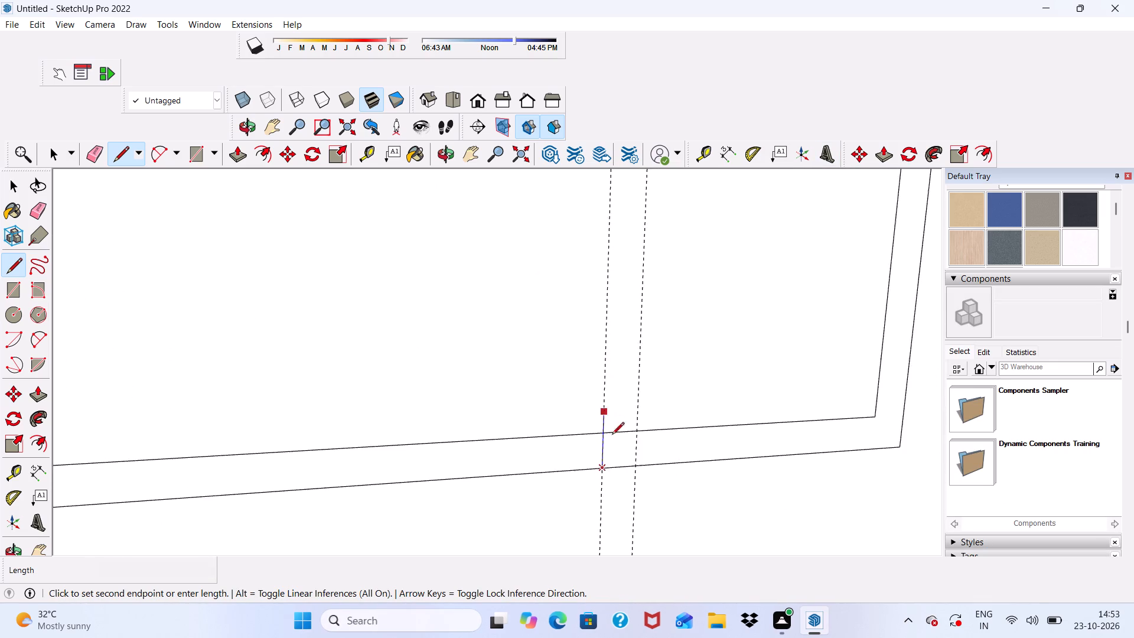
scroll(612, 435, "down", 2)
scroll(612, 436, "up", 3)
scroll(608, 419, "down", 5)
scroll(635, 426, "up", 2)
scroll(600, 360, "up", 6)
scroll(600, 360, "down", 6)
scroll(607, 392, "up", 3)
scroll(607, 392, "down", 5)
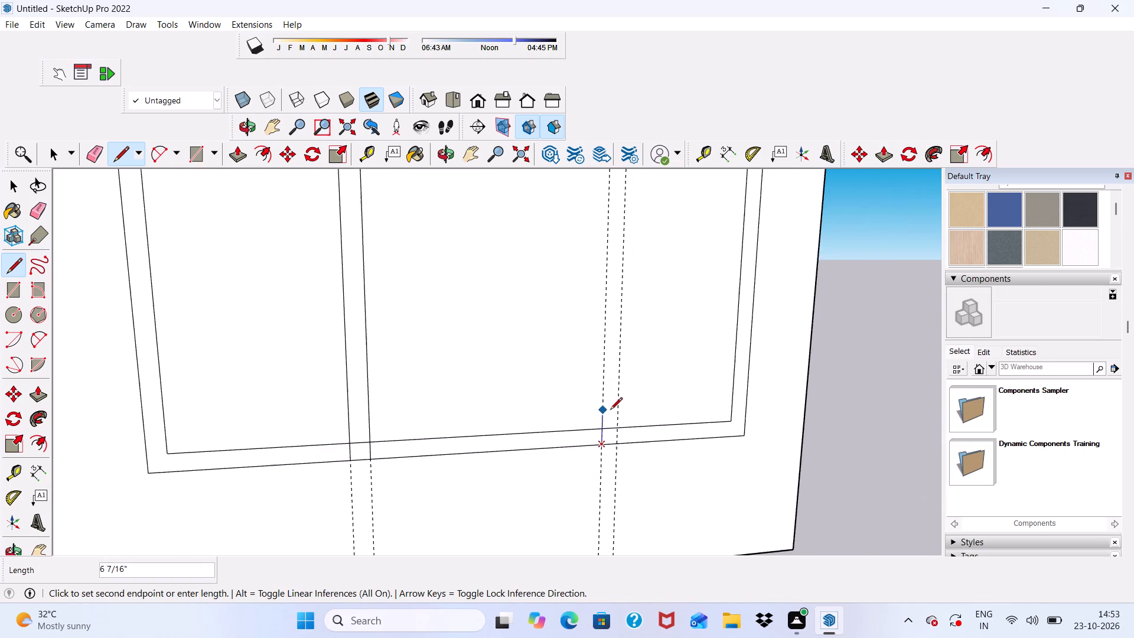
scroll(610, 411, "down", 7)
scroll(625, 410, "up", 7)
scroll(605, 352, "down", 7)
scroll(604, 359, "up", 1)
scroll(604, 366, "down", 11)
scroll(611, 289, "up", 4)
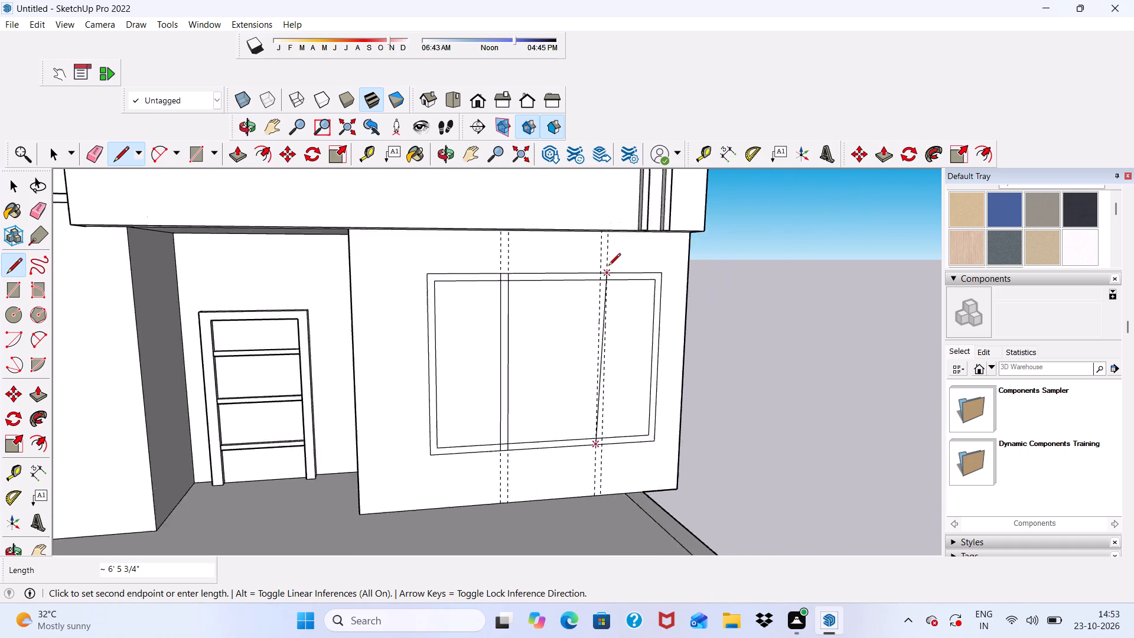
scroll(608, 266, "up", 8)
left_click(588, 273)
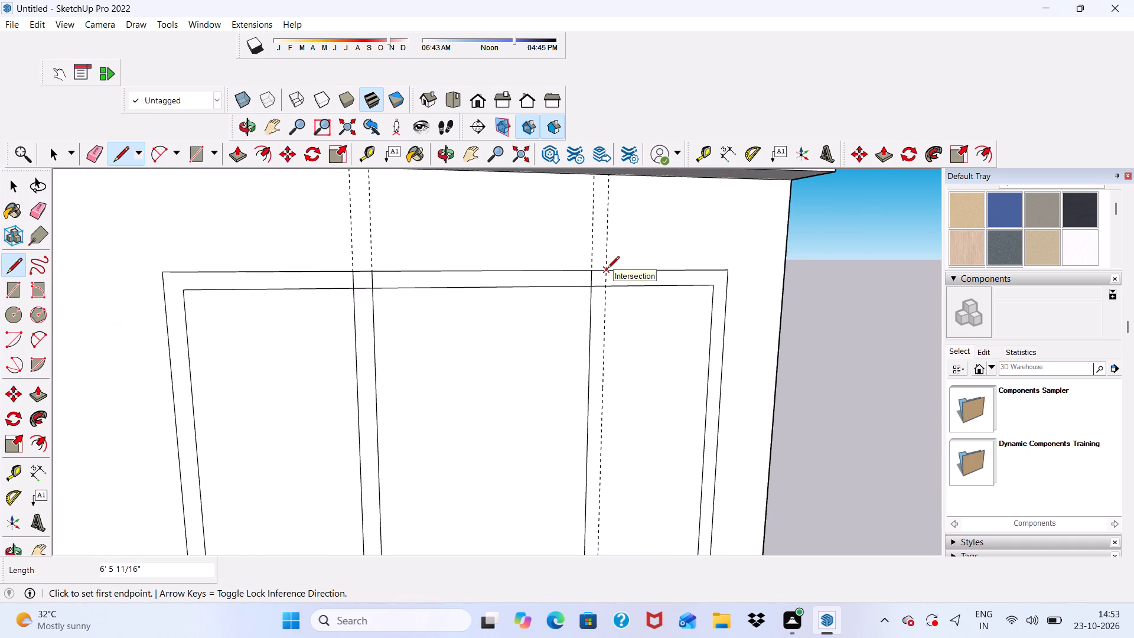
Draw the remaining edge of the mullion nearer the wall corner, about 6' 5 11/16" long, from the window's outer top edge to its bottom edge.
left_click(607, 269)
scroll(607, 270, "down", 5)
scroll(627, 276, "up", 3)
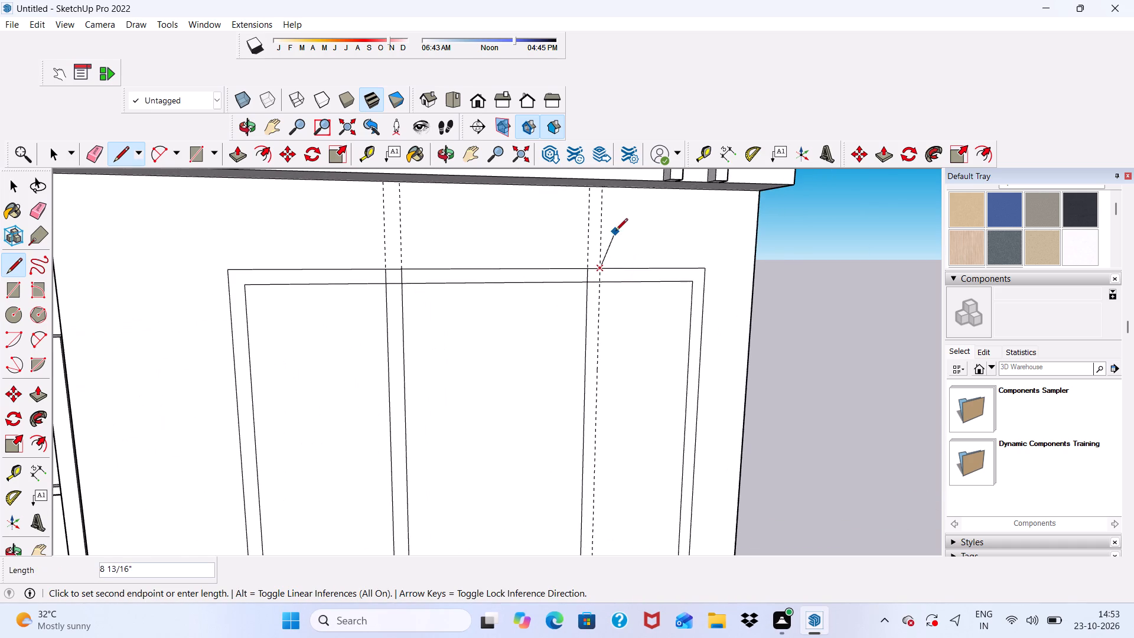
scroll(615, 275, "down", 6)
scroll(612, 300, "up", 1)
scroll(610, 295, "down", 8)
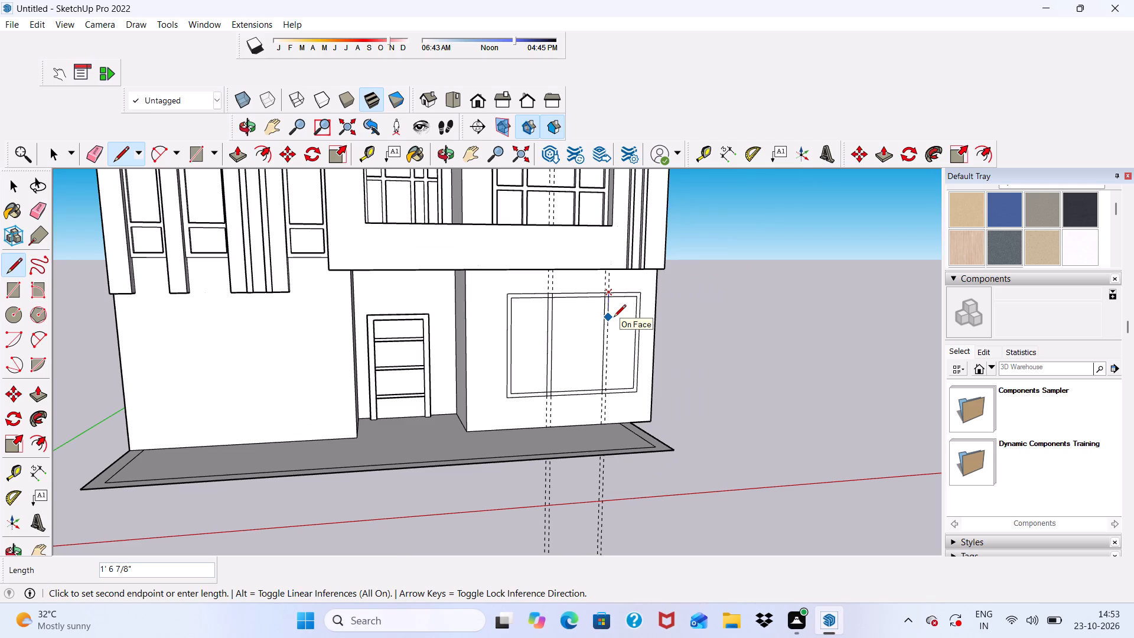
scroll(501, 166, "up", 2)
scroll(501, 198, "down", 6)
scroll(752, 426, "up", 6)
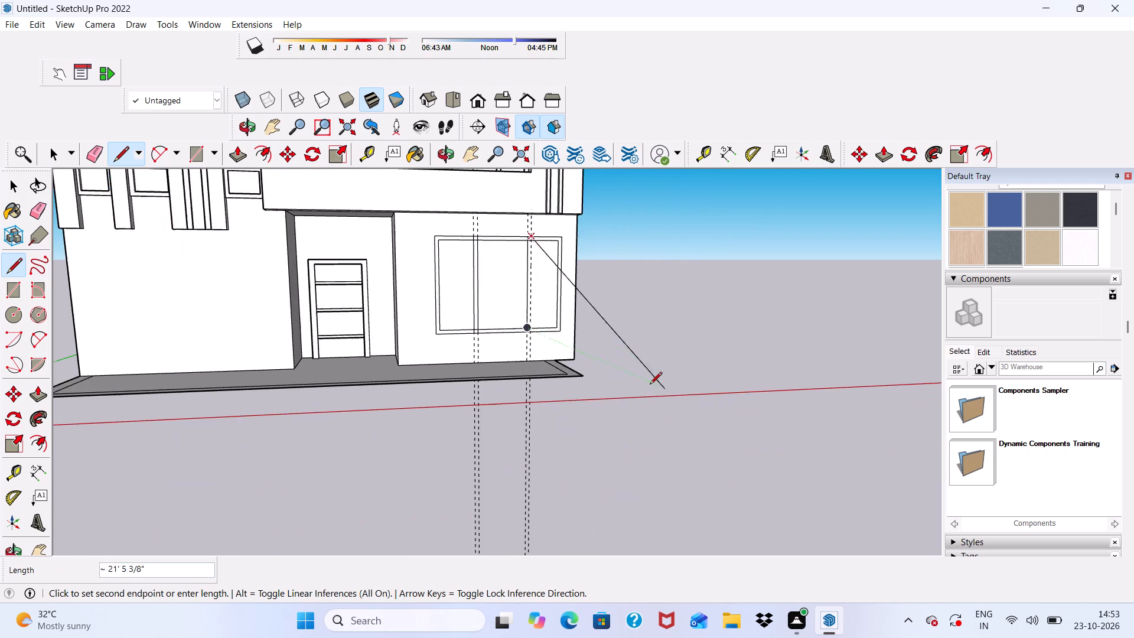
scroll(560, 363, "up", 4)
scroll(517, 331, "up", 9)
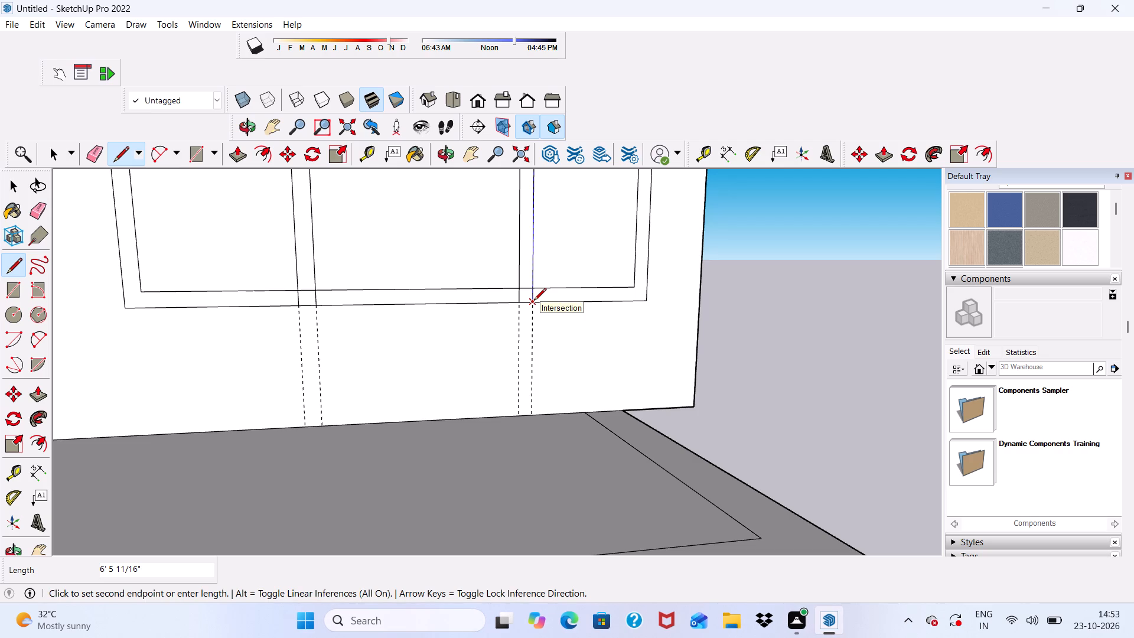
left_click(534, 301)
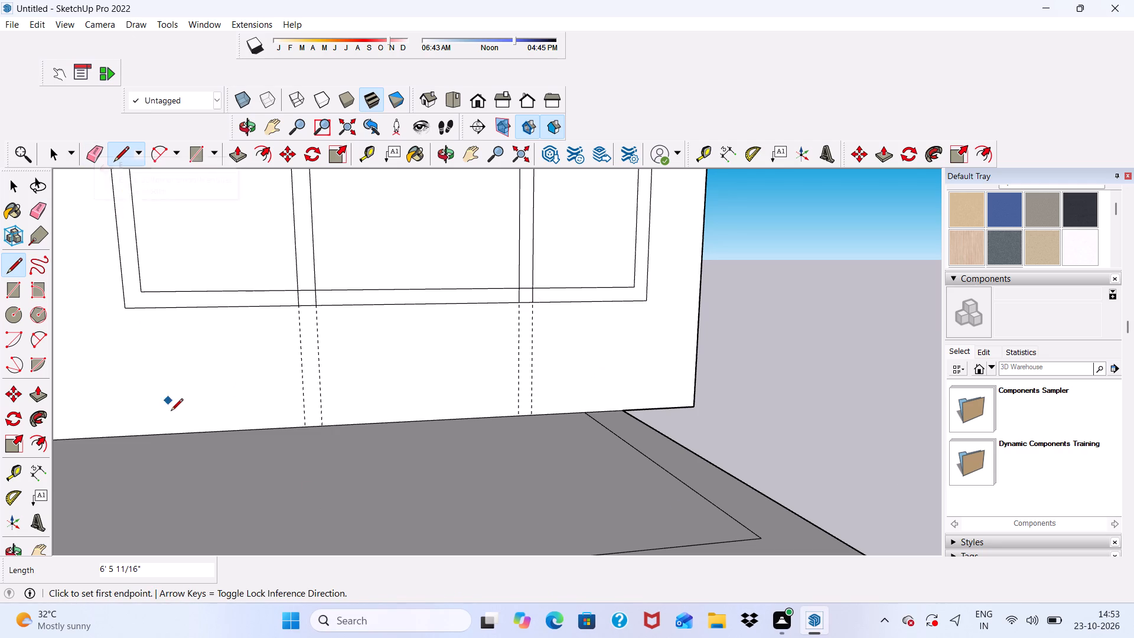
Erase the four vertical construction guides running through the ground-floor window.
left_click(94, 146)
left_click_drag(296, 350, 324, 350)
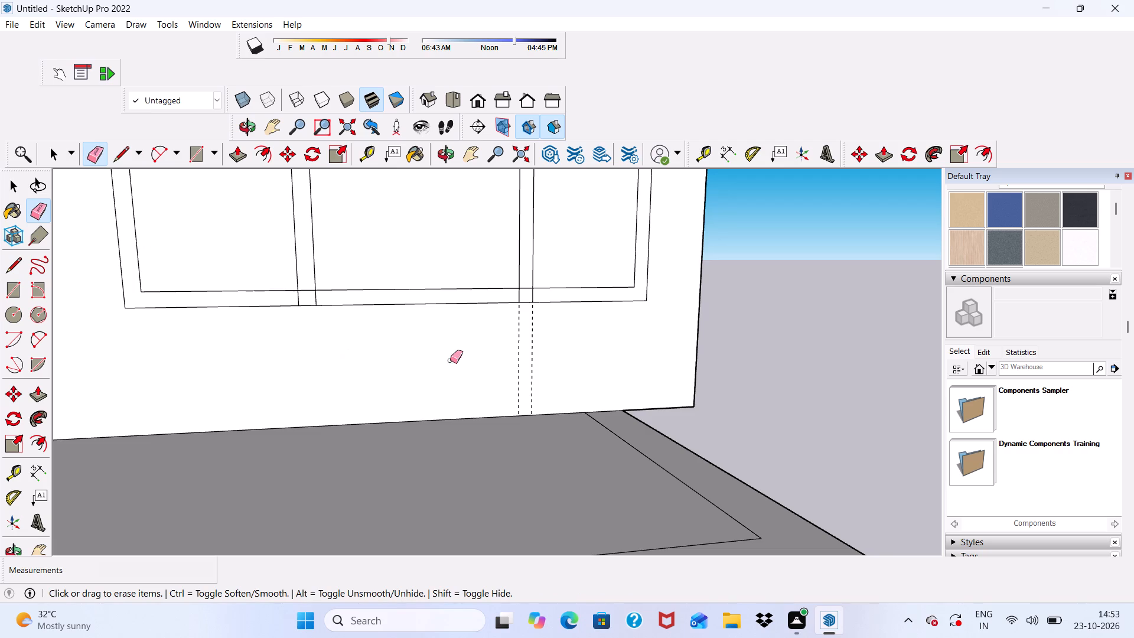
left_click_drag(500, 364, 519, 367)
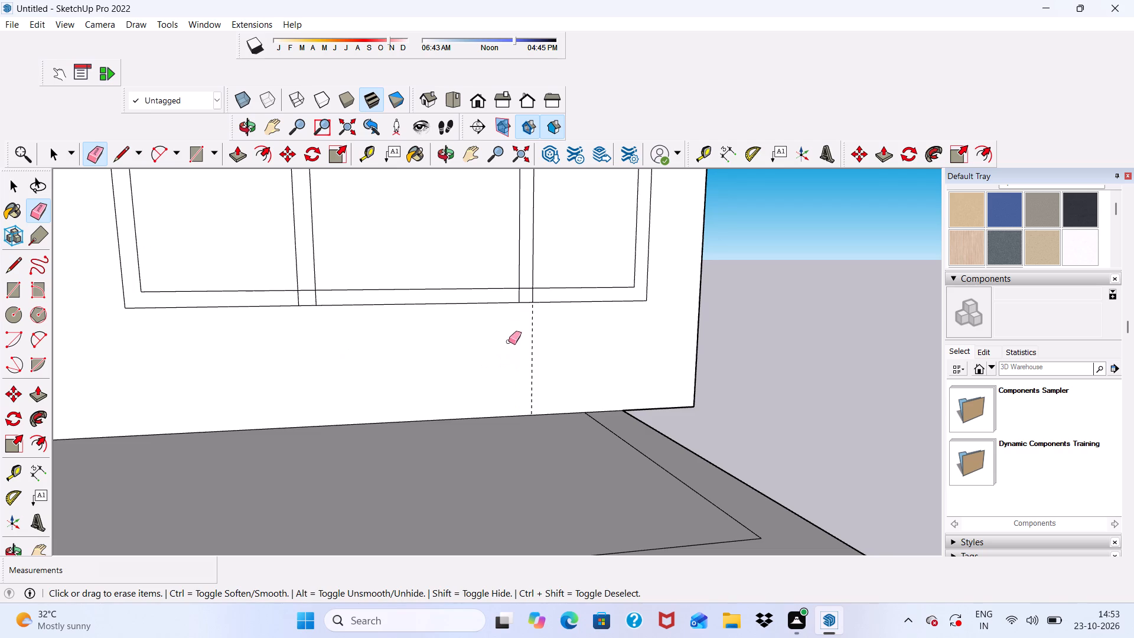
scroll(497, 289, "up", 4)
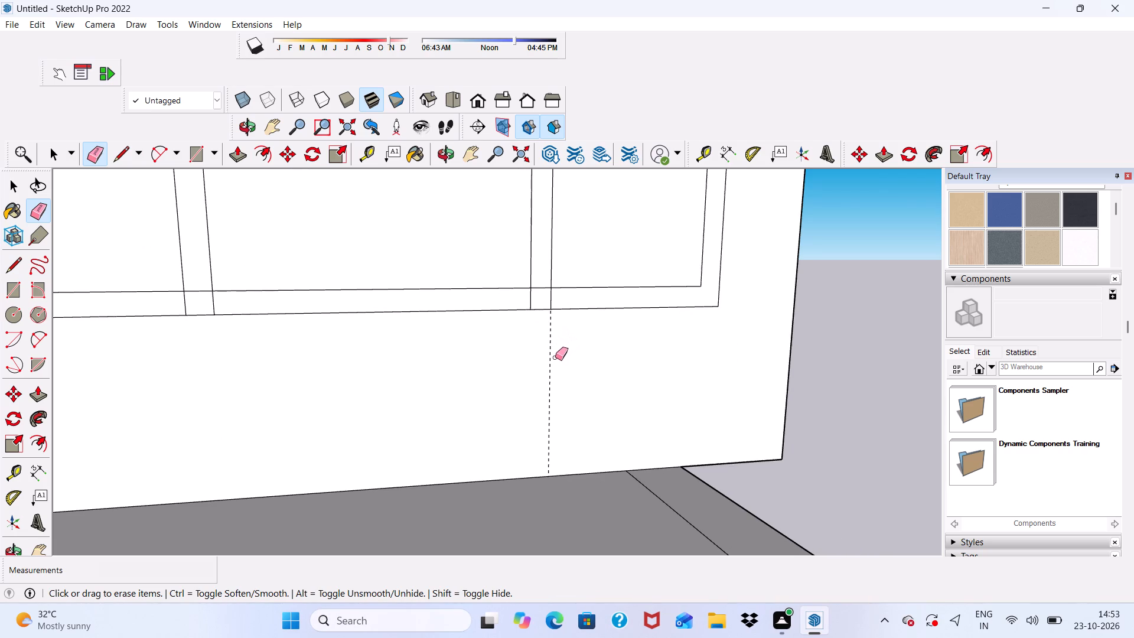
left_click_drag(555, 360, 552, 369)
left_click_drag(551, 369, 551, 377)
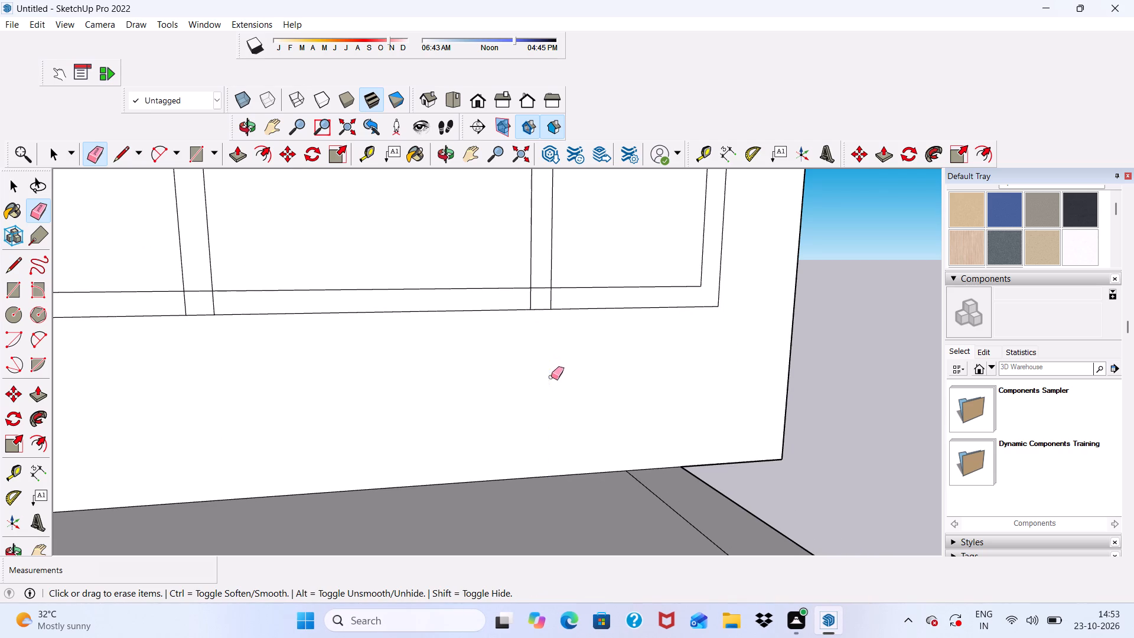
Erase the crossing line segments where the mullion nearer the wall corner meets the window's bottom frame.
scroll(546, 303, "up", 2)
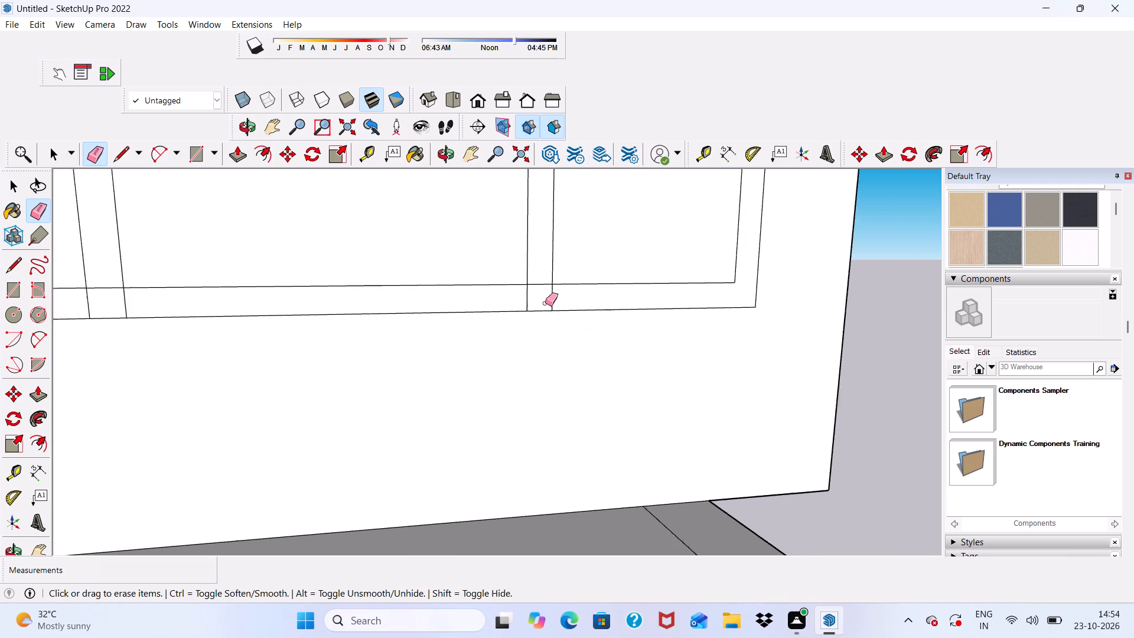
scroll(545, 303, "up", 1)
left_click_drag(550, 297, 561, 300)
left_click_drag(537, 279, 540, 289)
left_click_drag(534, 292, 525, 295)
Erase the crossing line segments where the door-side mullion meets the ground-floor window's bottom frame.
scroll(523, 295, "down", 10)
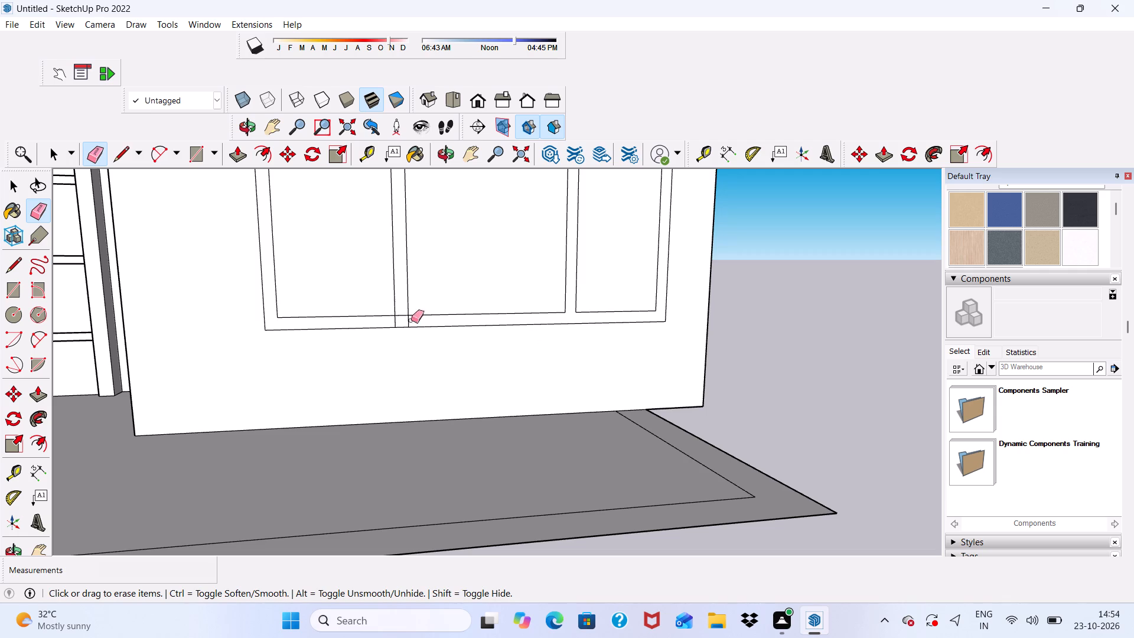
scroll(392, 306, "up", 9)
left_click_drag(402, 317, 404, 330)
left_click_drag(387, 331, 387, 331)
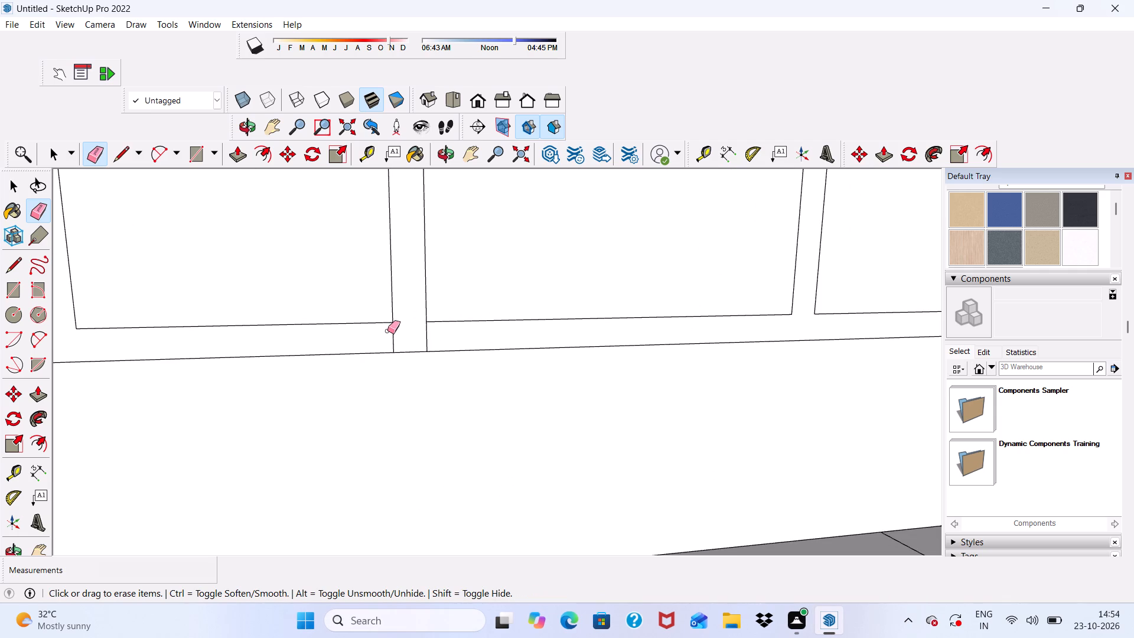
left_click_drag(387, 331, 431, 331)
scroll(431, 331, "down", 5)
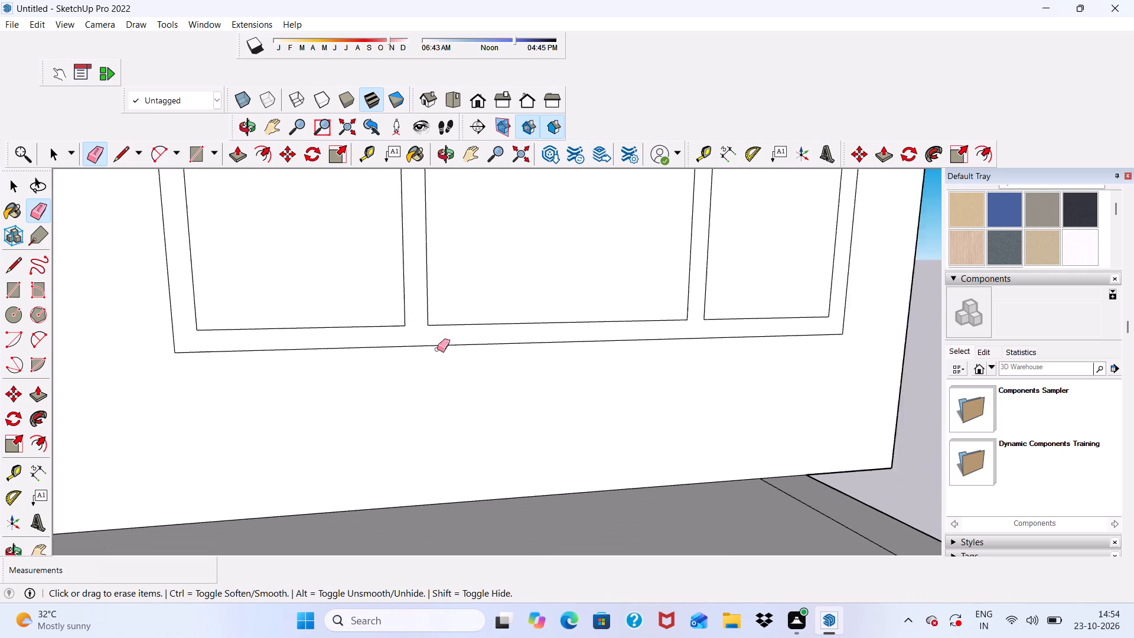
Erase the crossing line segments where the mullion nearer the wall corner meets the window's top frame.
scroll(437, 349, "down", 11)
scroll(460, 226, "up", 3)
scroll(460, 226, "down", 5)
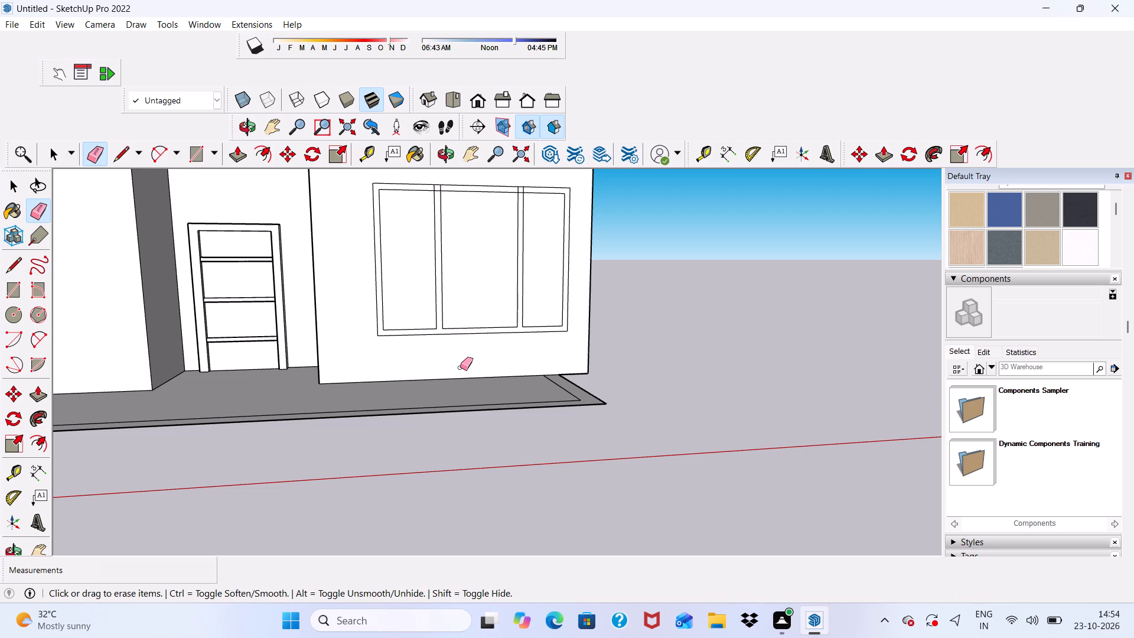
scroll(464, 356, "down", 4)
scroll(507, 242, "up", 11)
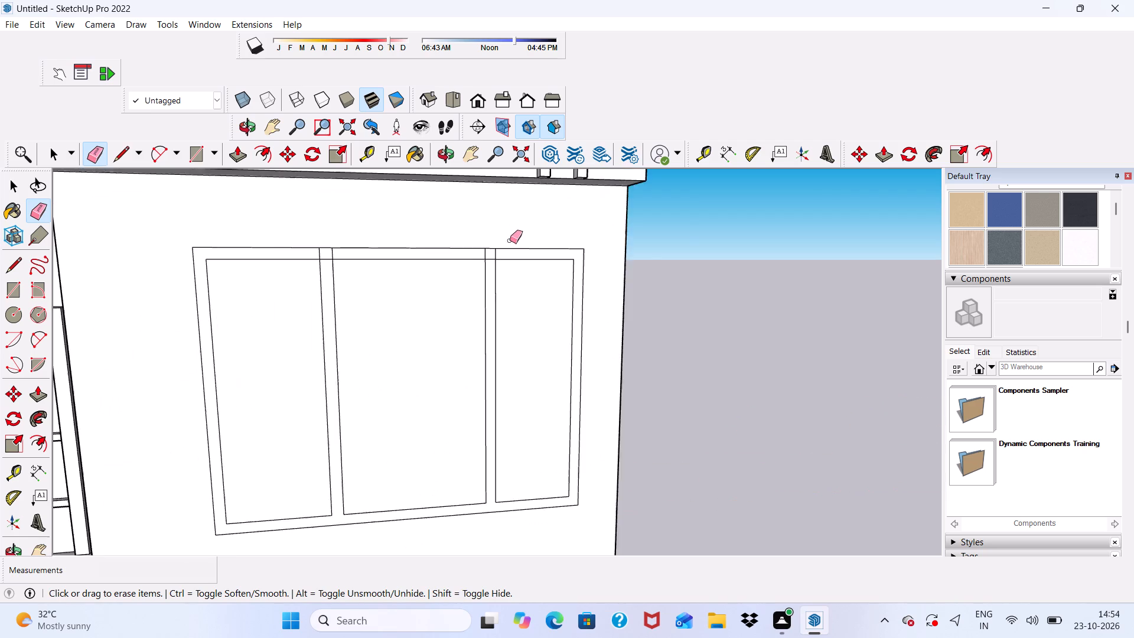
scroll(510, 240, "up", 13)
left_click(484, 265)
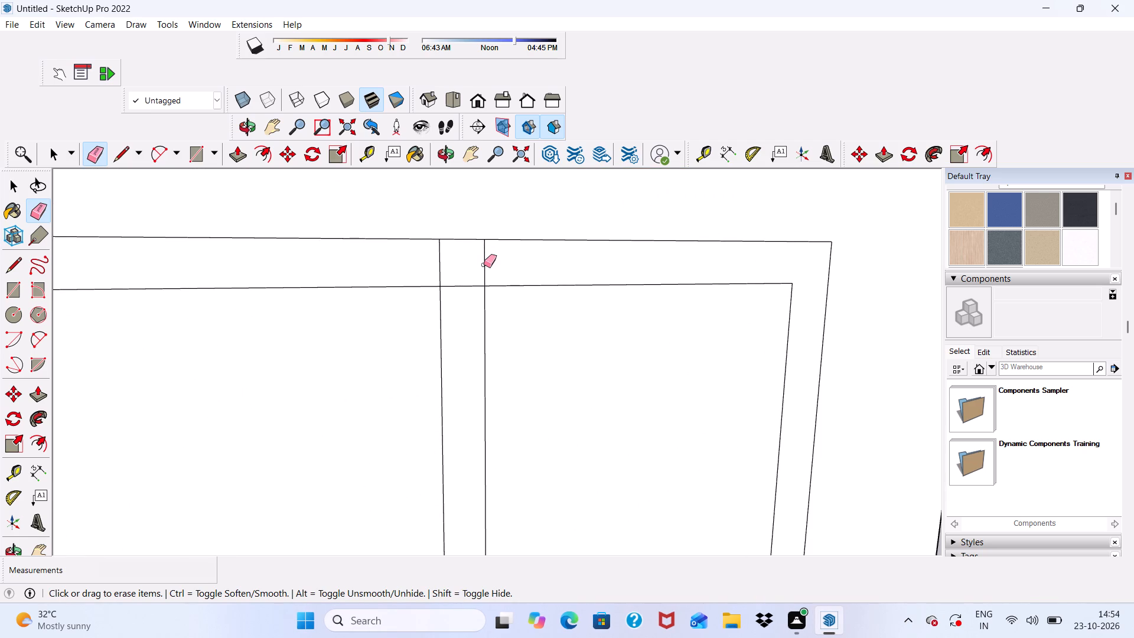
left_click_drag(468, 282, 468, 296)
left_click_drag(434, 265, 442, 268)
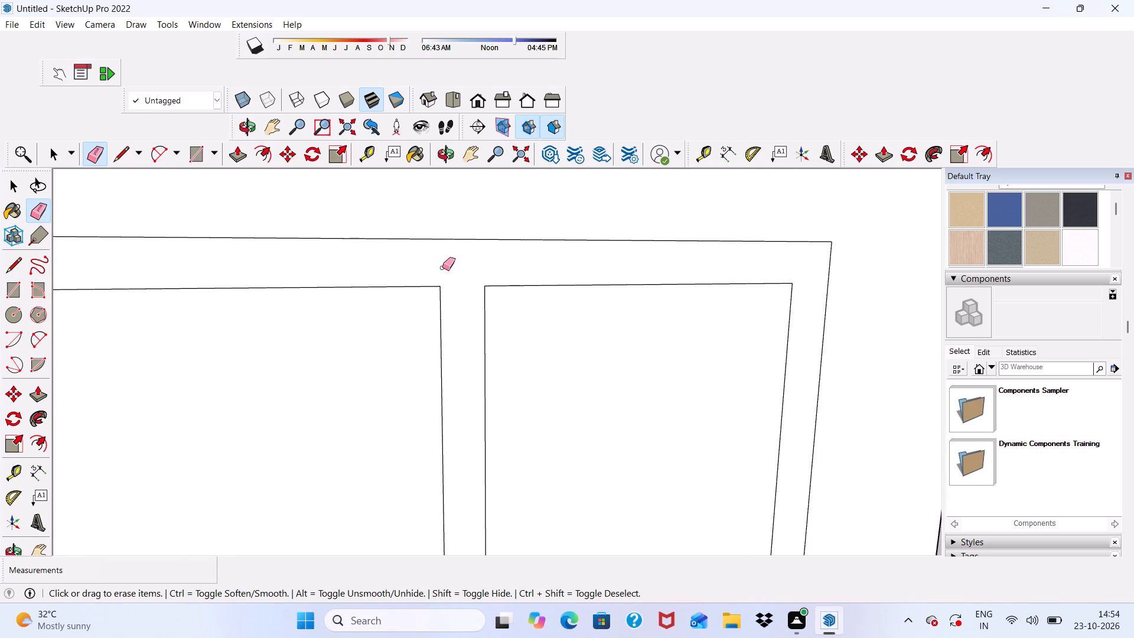
Erase the crossing line segments where the door-side mullion meets the window's top frame.
scroll(449, 259, "down", 10)
scroll(513, 280, "down", 4)
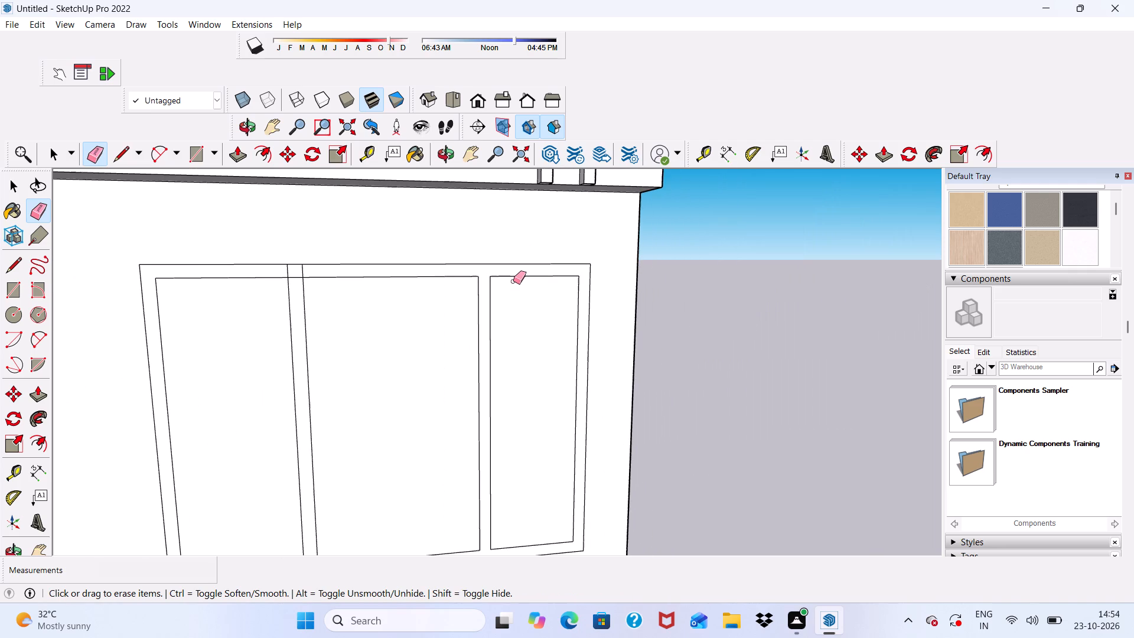
scroll(219, 271, "up", 5)
scroll(360, 274, "up", 6)
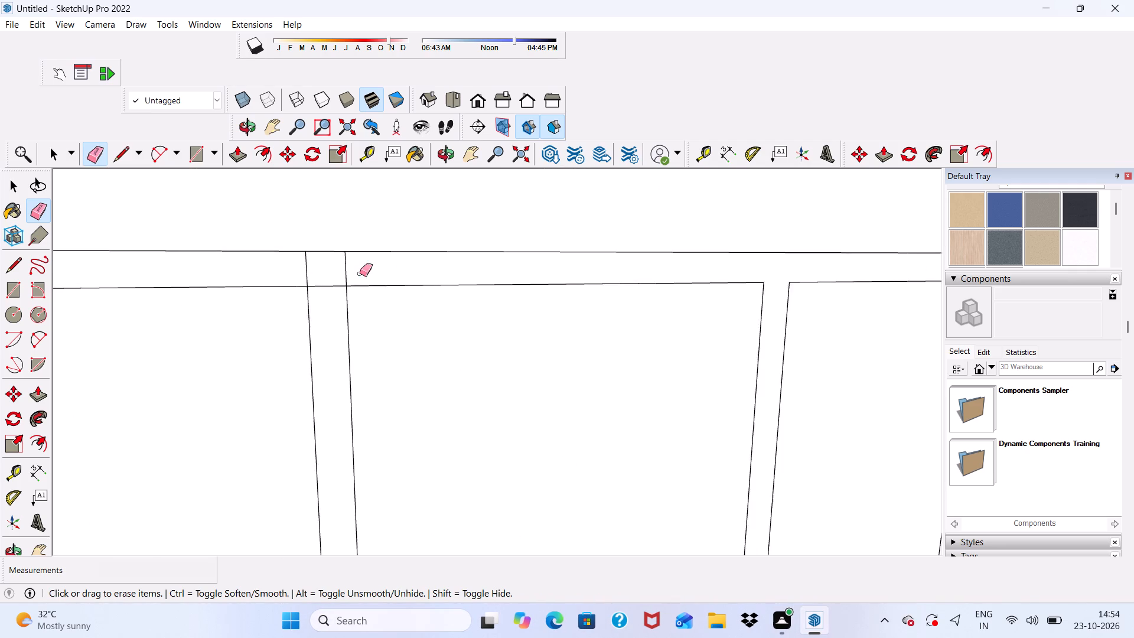
scroll(360, 274, "up", 3)
left_click(351, 266)
left_click_drag(317, 294, 321, 307)
left_click_drag(293, 269, 281, 271)
scroll(295, 265, "down", 3)
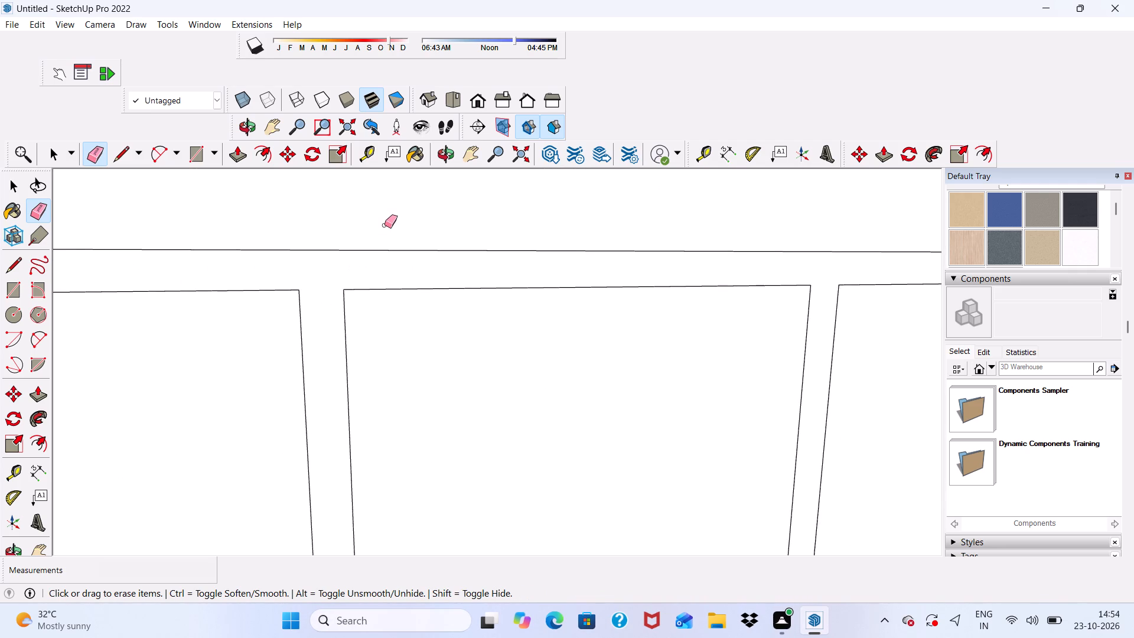
scroll(384, 225, "down", 1)
key("space")
Push/Pull the ground-floor window's joined frame and mullion face outward by 3".
scroll(376, 202, "down", 5)
scroll(377, 203, "up", 2)
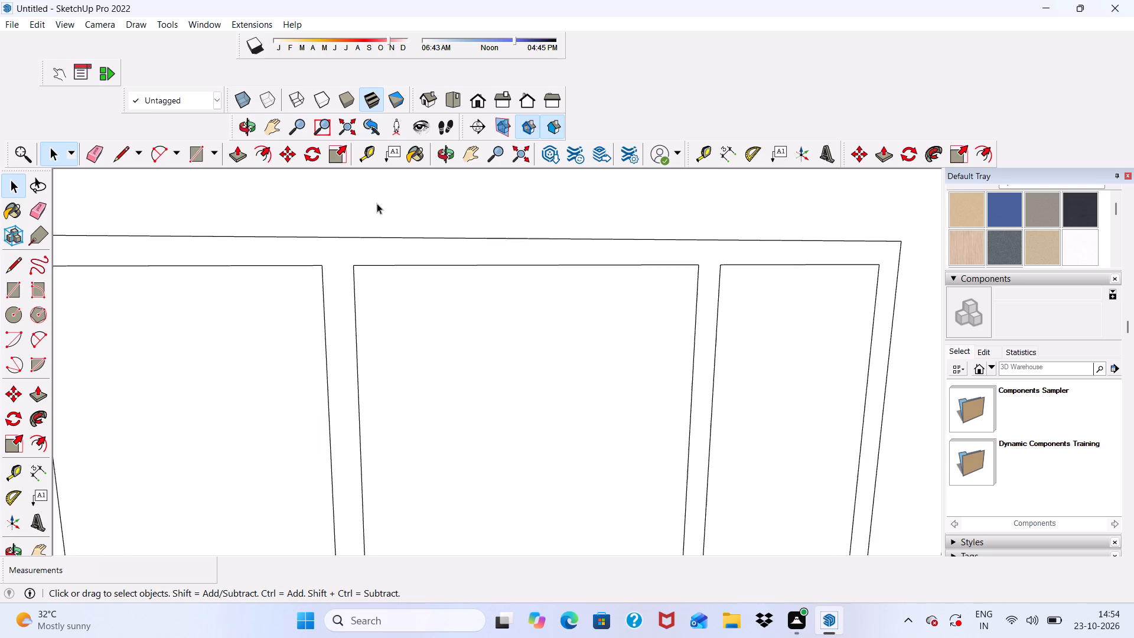
scroll(377, 203, "down", 5)
middle_click_drag(380, 190, 384, 241)
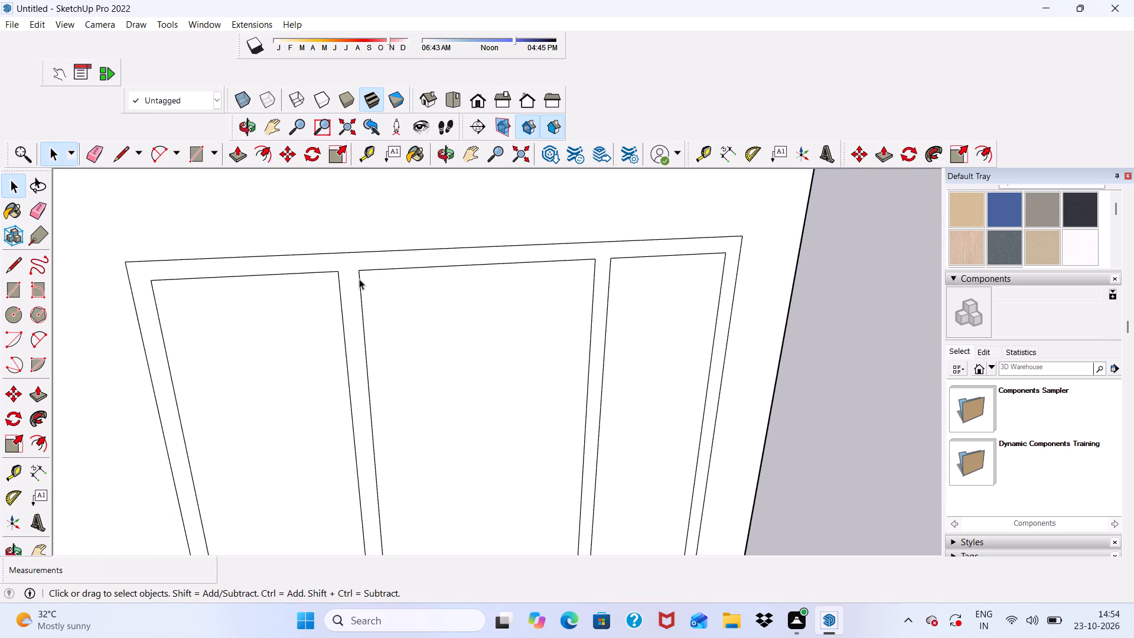
scroll(356, 318, "up", 4)
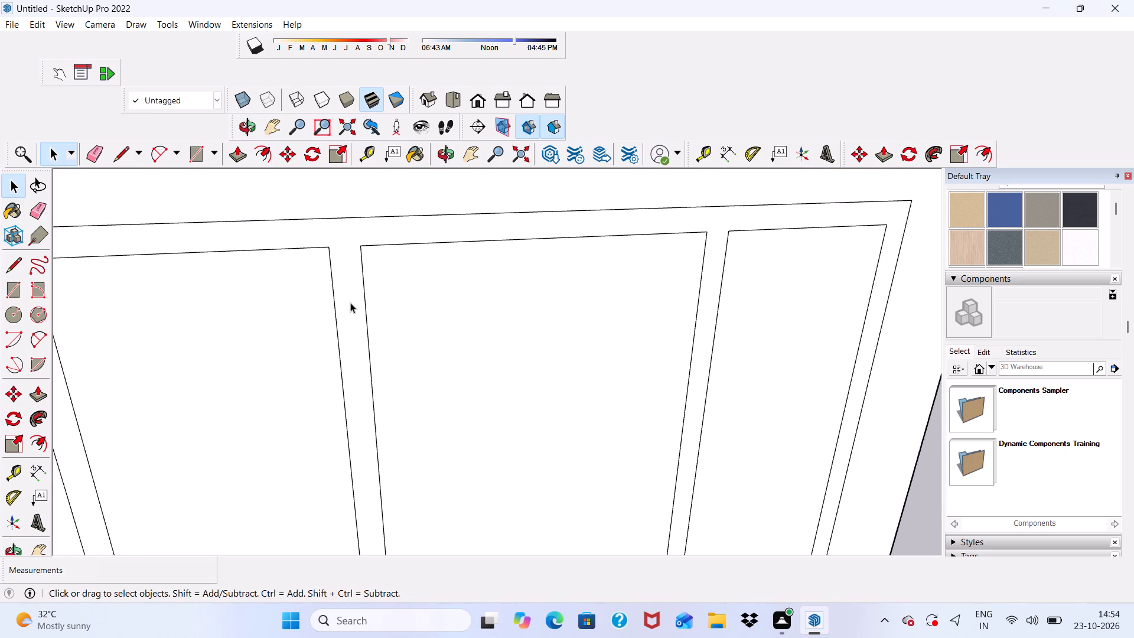
scroll(343, 324, "up", 4)
left_click(338, 305)
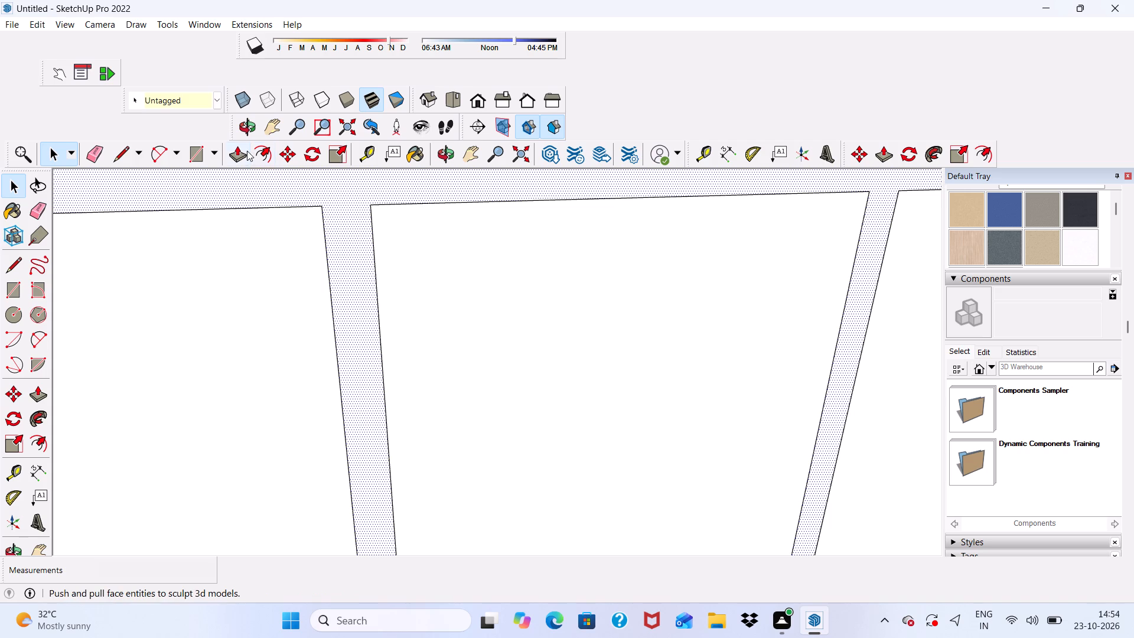
left_click(240, 154)
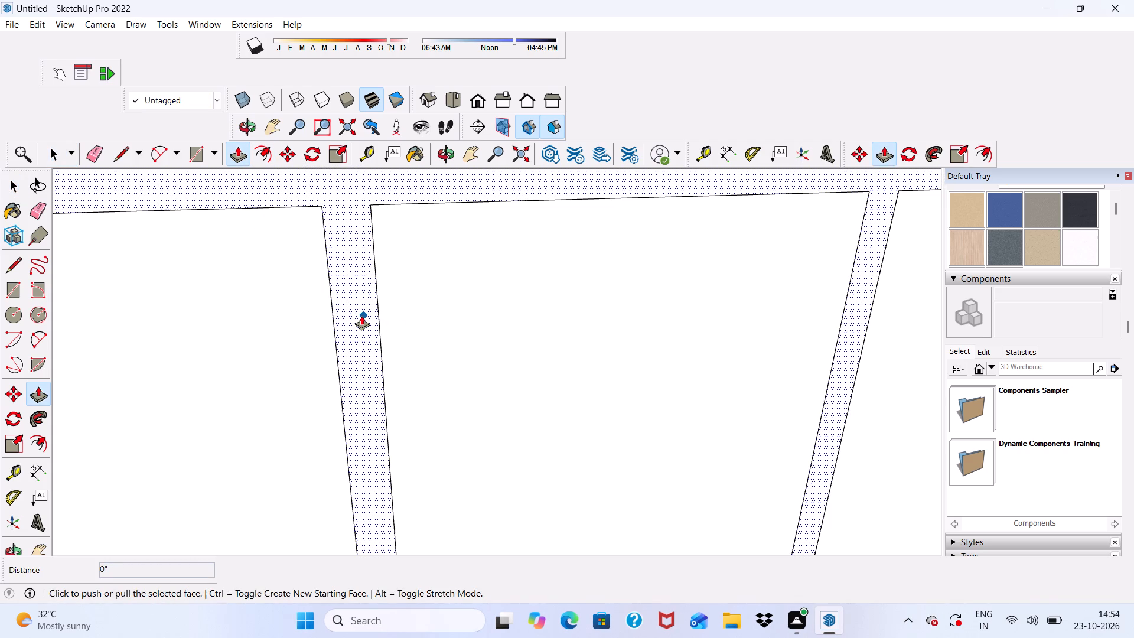
left_click(356, 315)
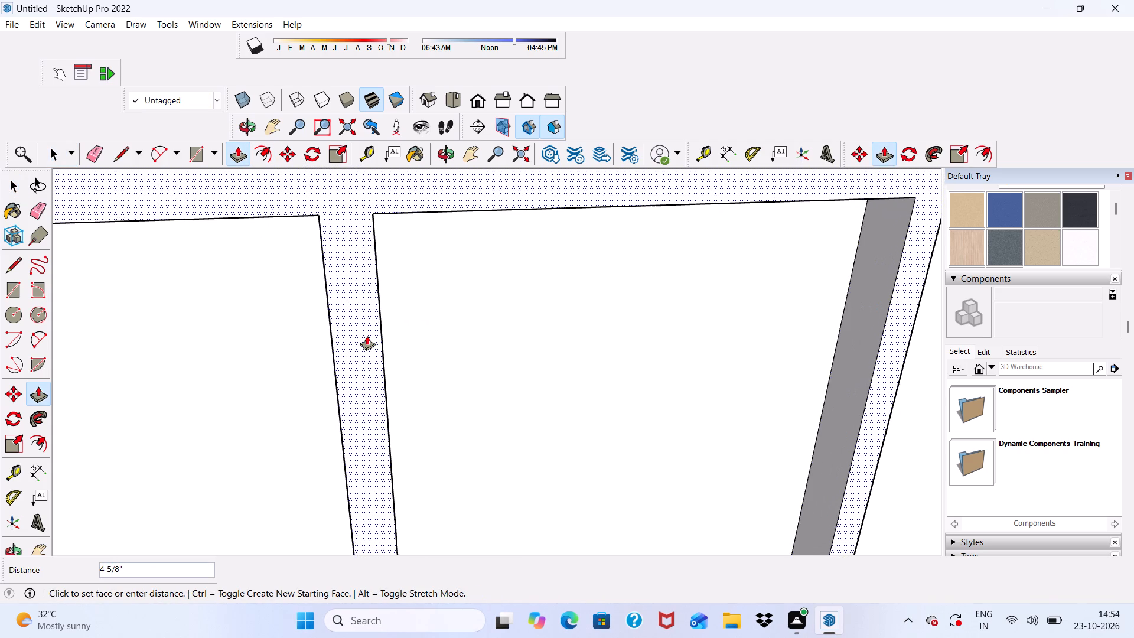
key("2")
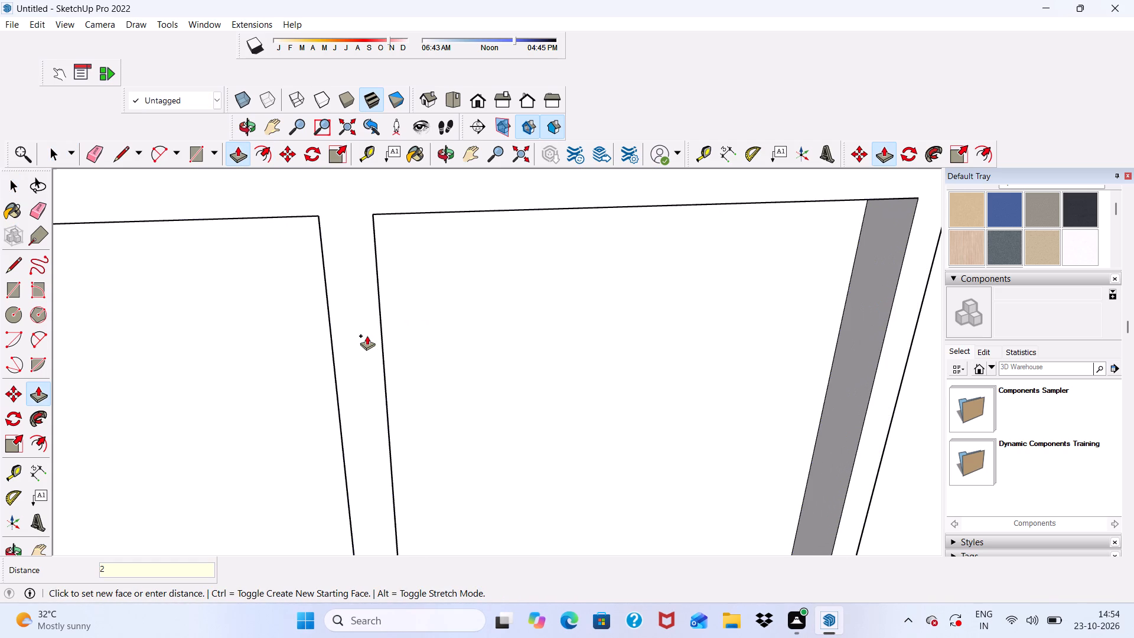
key("BackSpace")
key("3")
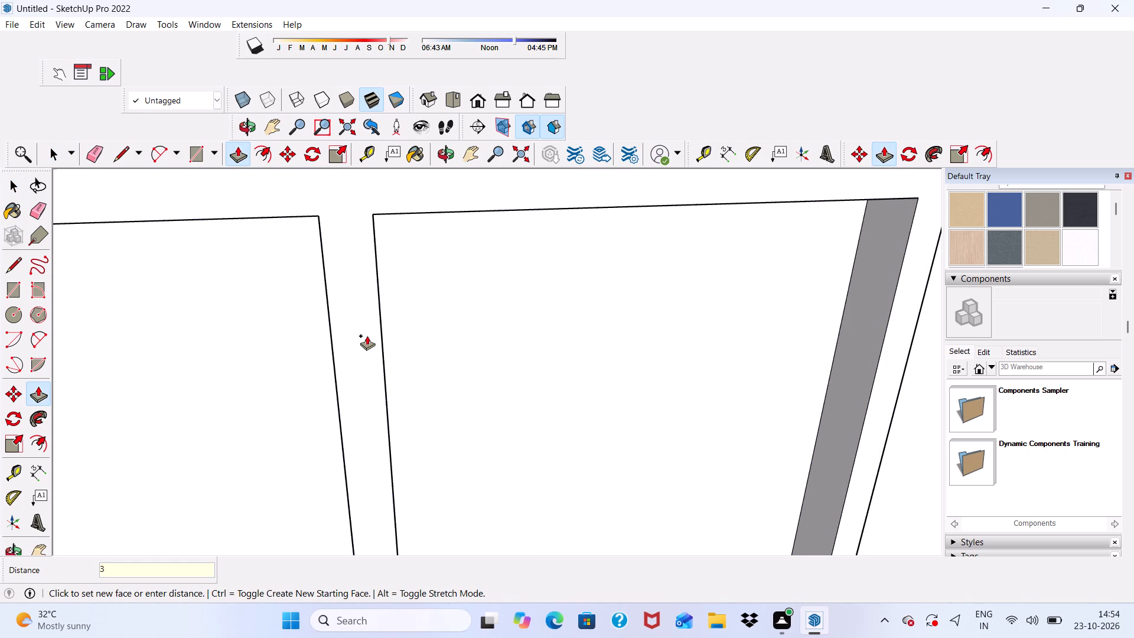
key("shift+quotedbl")
key("Return")
key("space")
Examine the raised ground-floor window frame and the surrounding facade from several angles.
scroll(306, 323, "down", 7)
scroll(430, 265, "up", 1)
scroll(430, 265, "down", 6)
middle_click_drag(426, 249, 473, 165)
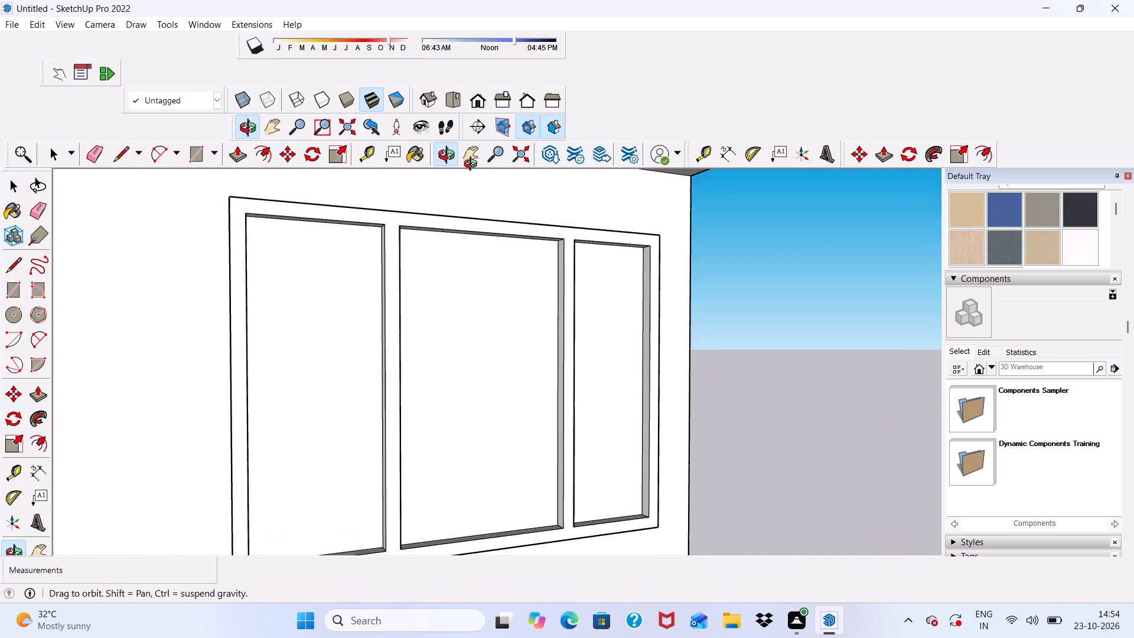
middle_click_drag(473, 165, 478, 214)
scroll(470, 214, "up", 1)
scroll(430, 246, "down", 6)
scroll(451, 331, "down", 1)
key("space")
scroll(413, 294, "down", 5)
scroll(408, 344, "up", 1)
middle_click_drag(408, 344, 255, 349)
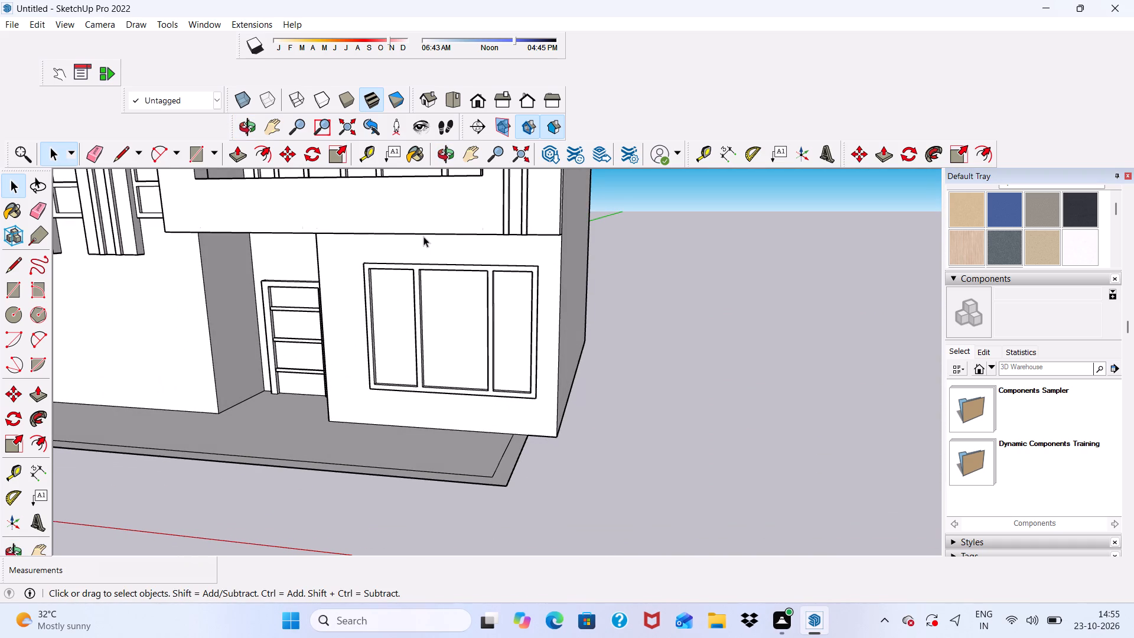
Erase the inner border lines along the front and both ends of the floor face in front of the house.
scroll(423, 236, "down", 6)
middle_click_drag(321, 305, 376, 376)
scroll(518, 398, "up", 6)
scroll(467, 398, "up", 5)
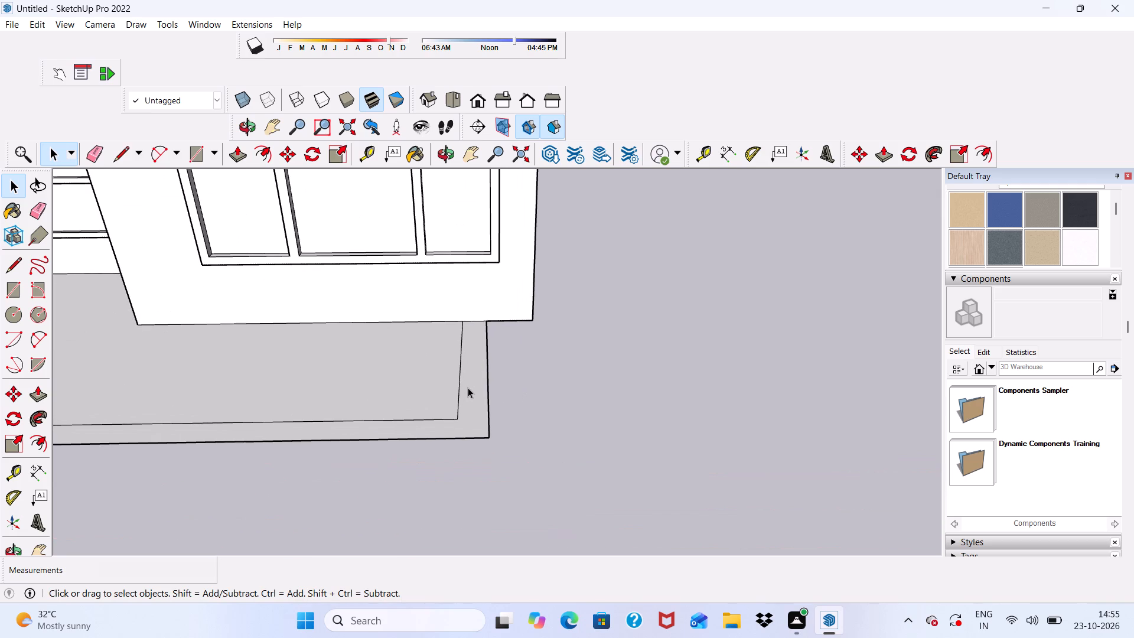
left_click(468, 388)
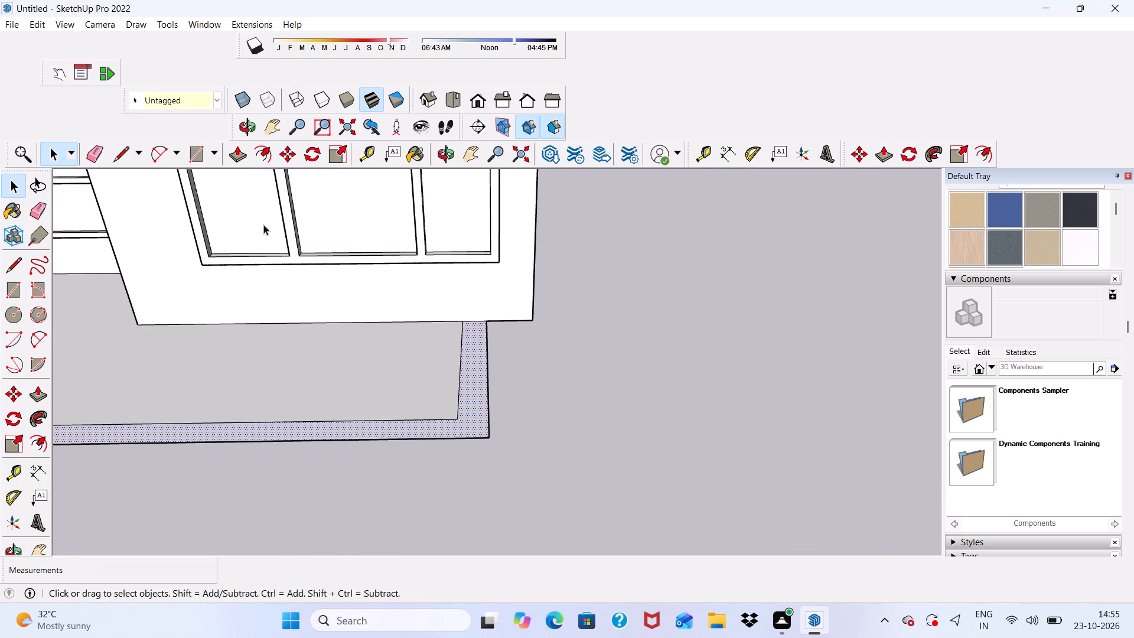
scroll(337, 295, "down", 3)
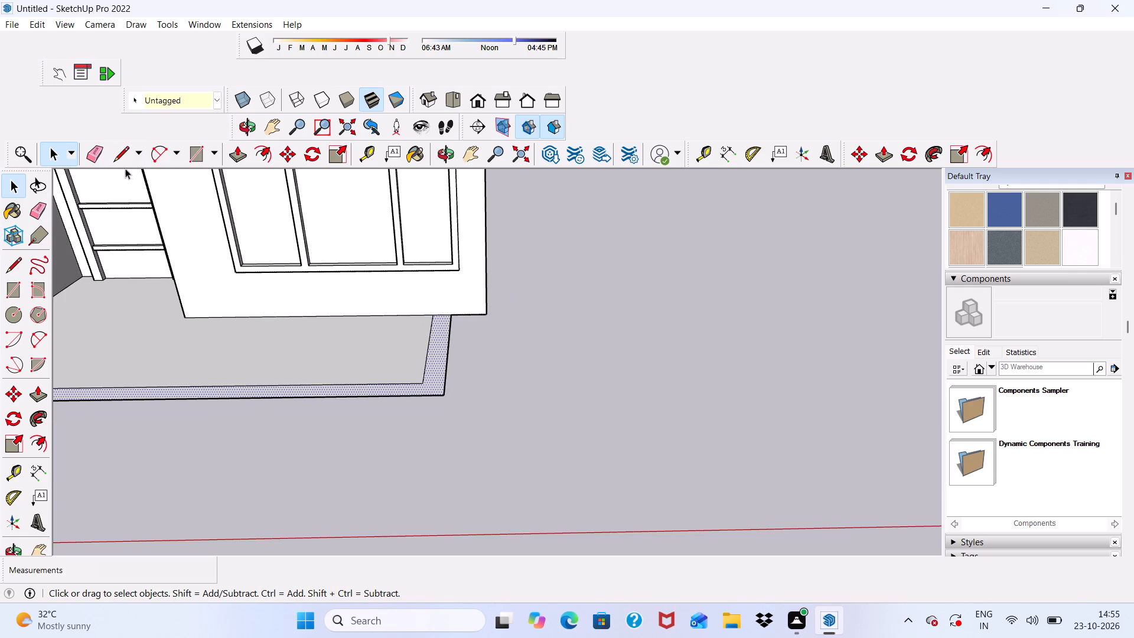
left_click(90, 149)
scroll(249, 356, "up", 4)
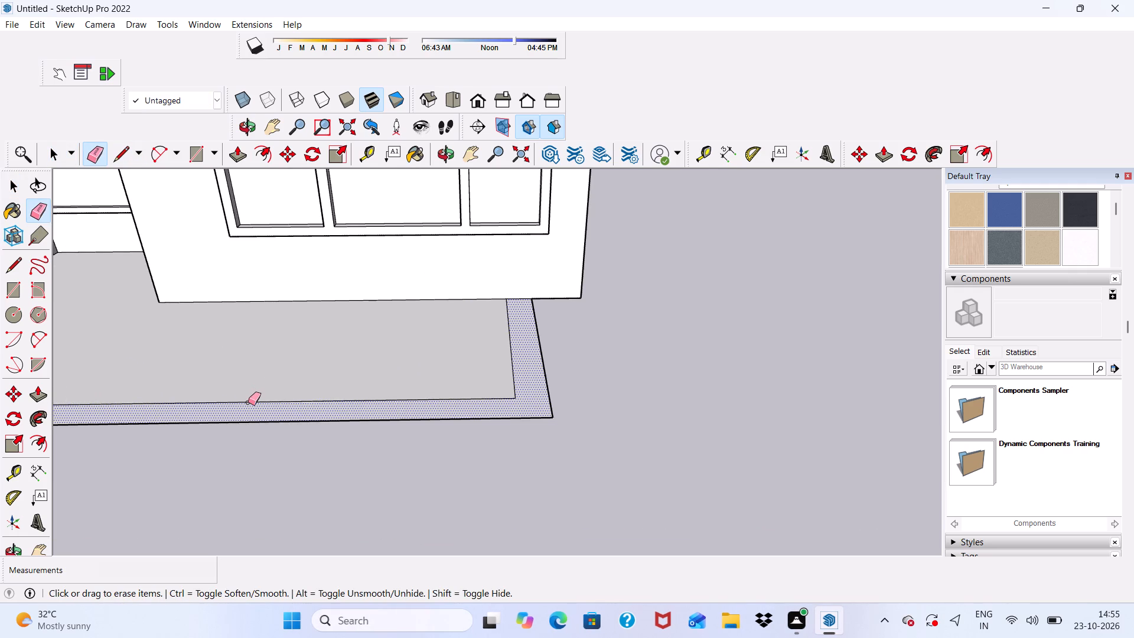
left_click(249, 405)
left_click(251, 403)
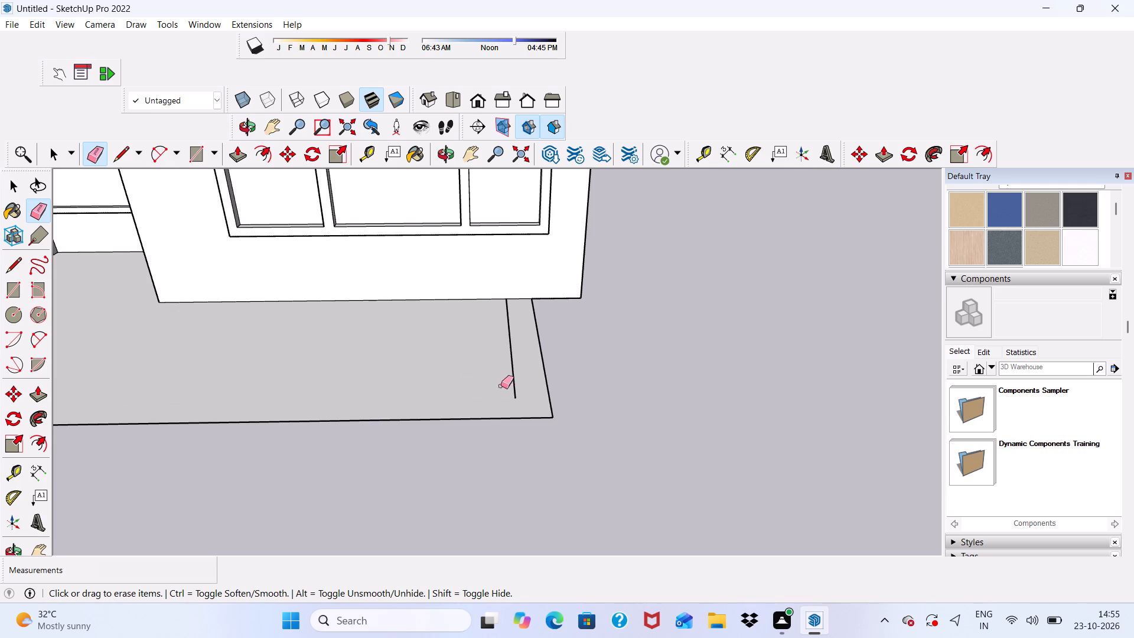
left_click(518, 384)
scroll(473, 393, "down", 7)
scroll(517, 349, "down", 3)
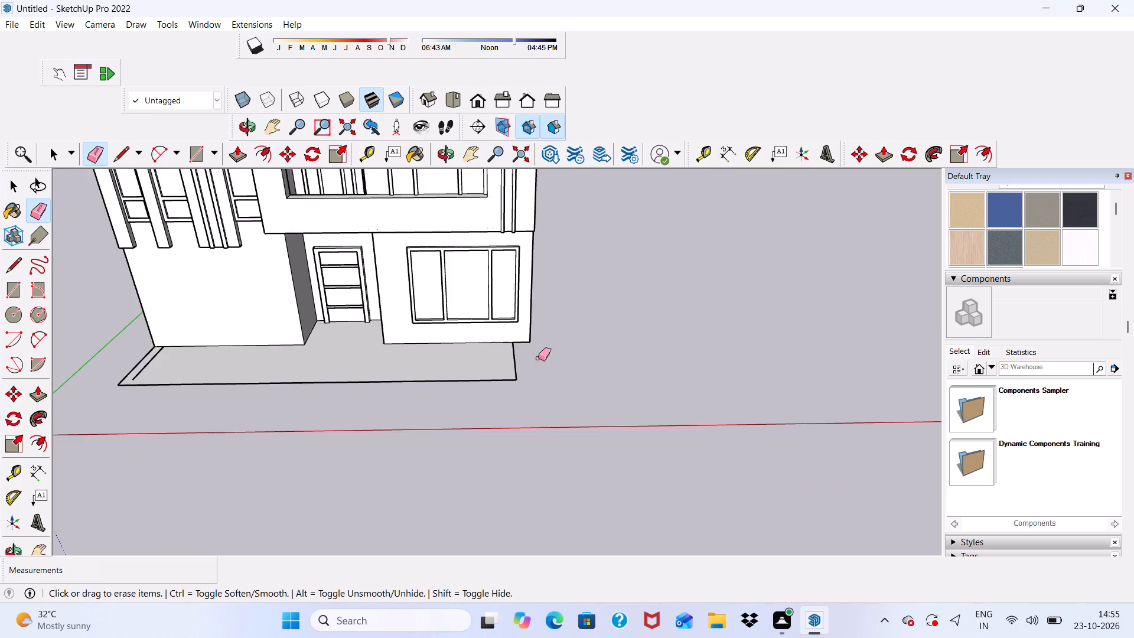
scroll(538, 358, "down", 5)
scroll(243, 358, "up", 11)
left_click(195, 360)
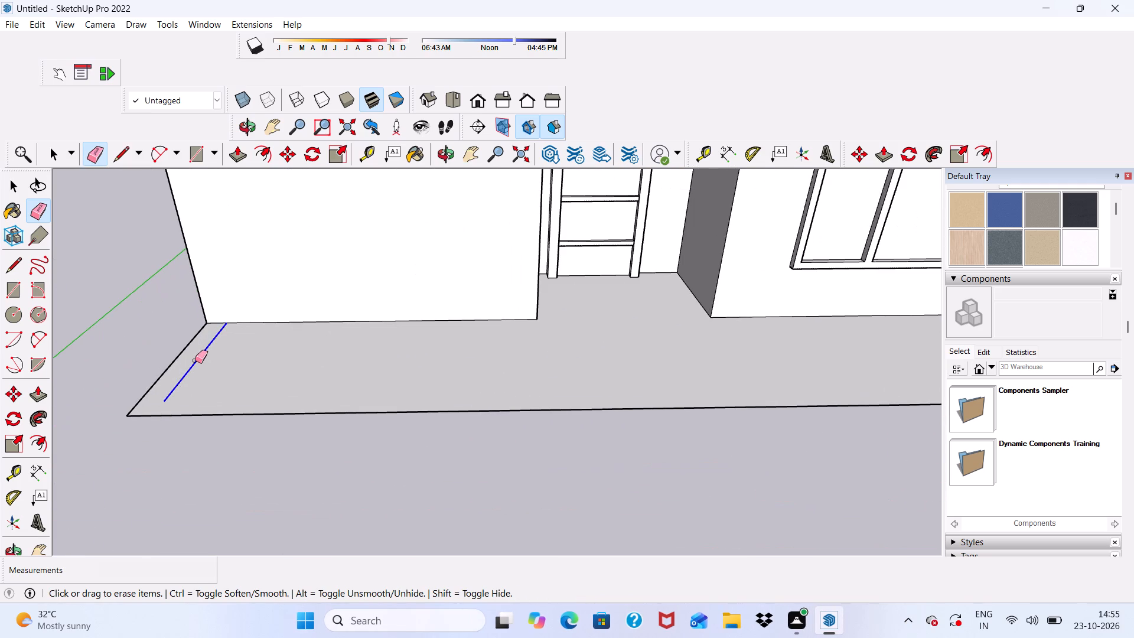
key("space")
Push/Pull the floor face in front of the house upward by 1".
left_click(221, 362)
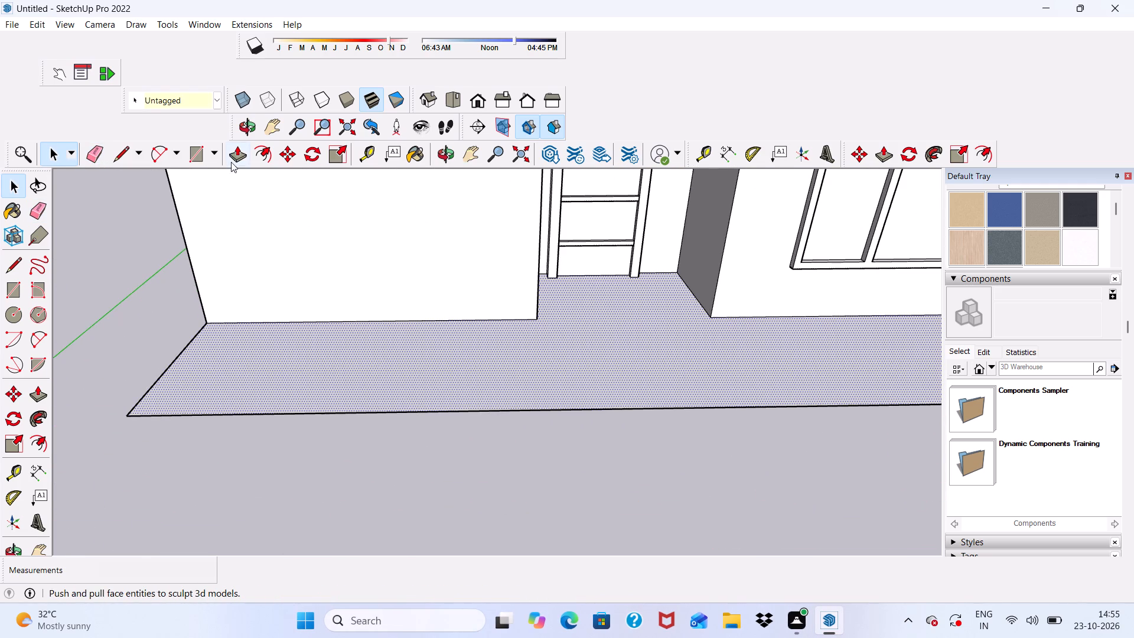
left_click(238, 152)
left_click(278, 365)
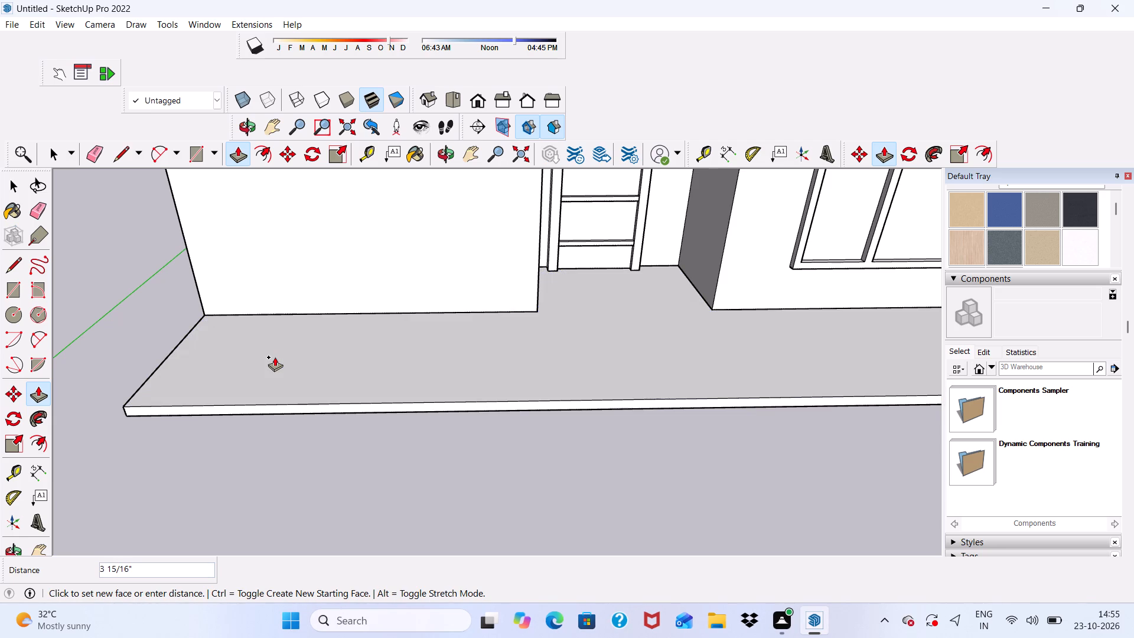
key("1")
key("shift+quotedbl")
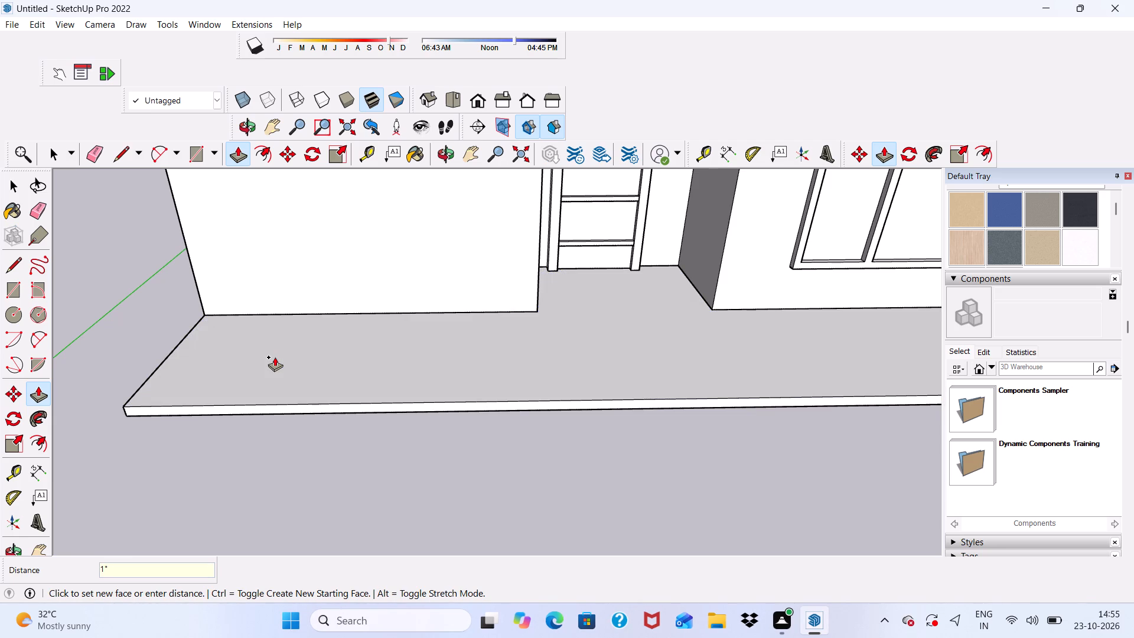
key("Return")
Push/Pull the right end face of the floor slab outward until it is flush with the house's right side wall.
scroll(271, 429, "up", 1)
scroll(235, 430, "down", 5)
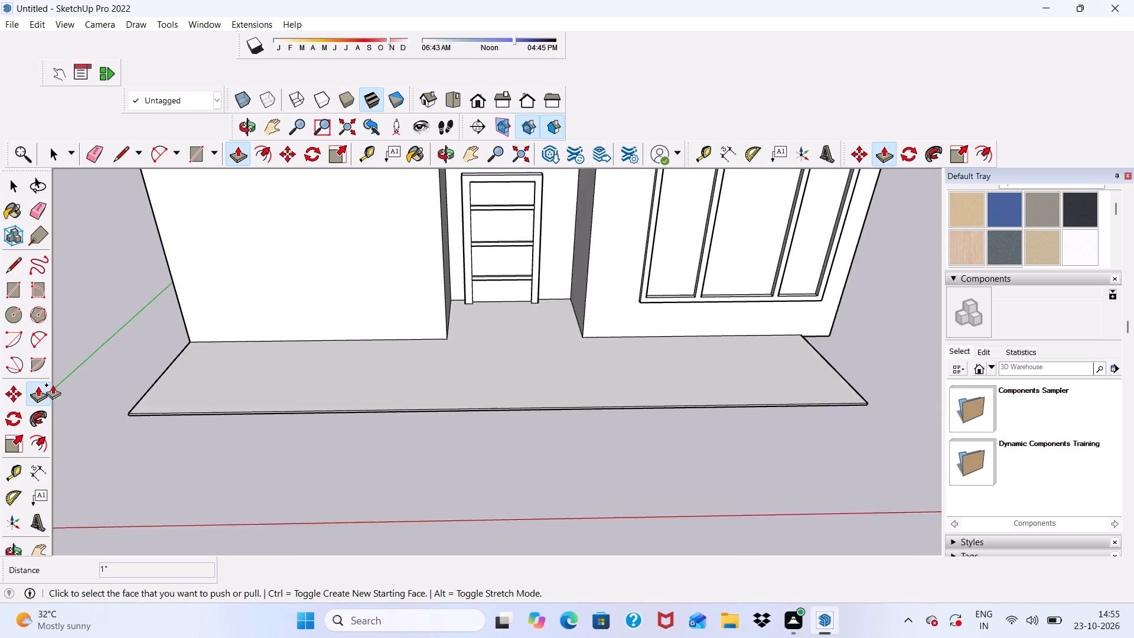
scroll(53, 385, "down", 3)
middle_click_drag(676, 393, 338, 366)
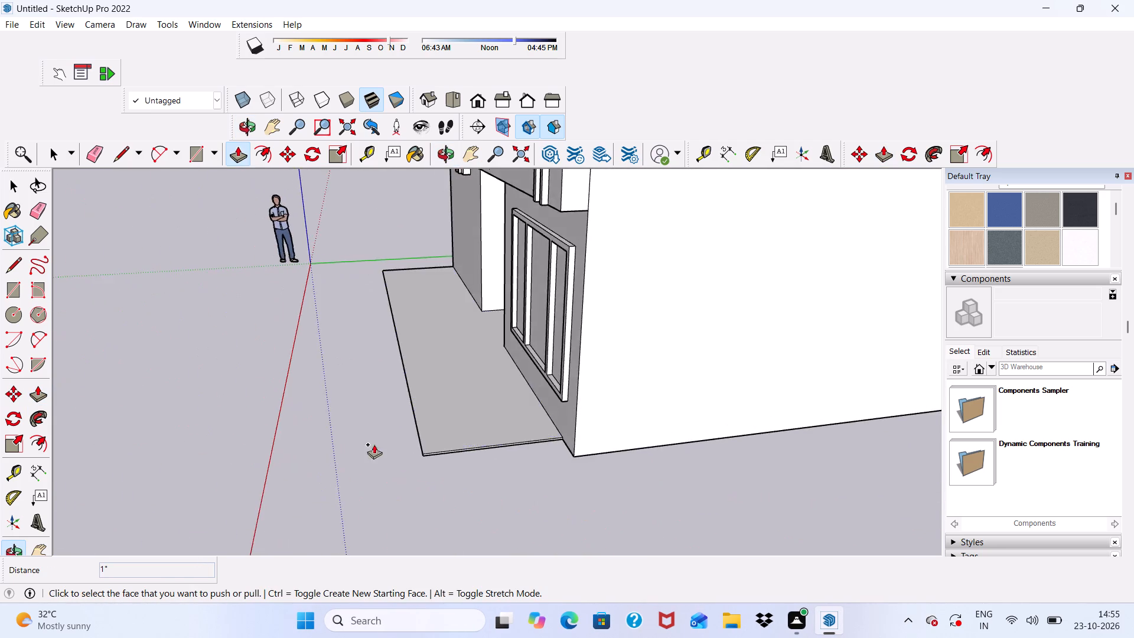
scroll(457, 479, "up", 6)
scroll(425, 425, "up", 10)
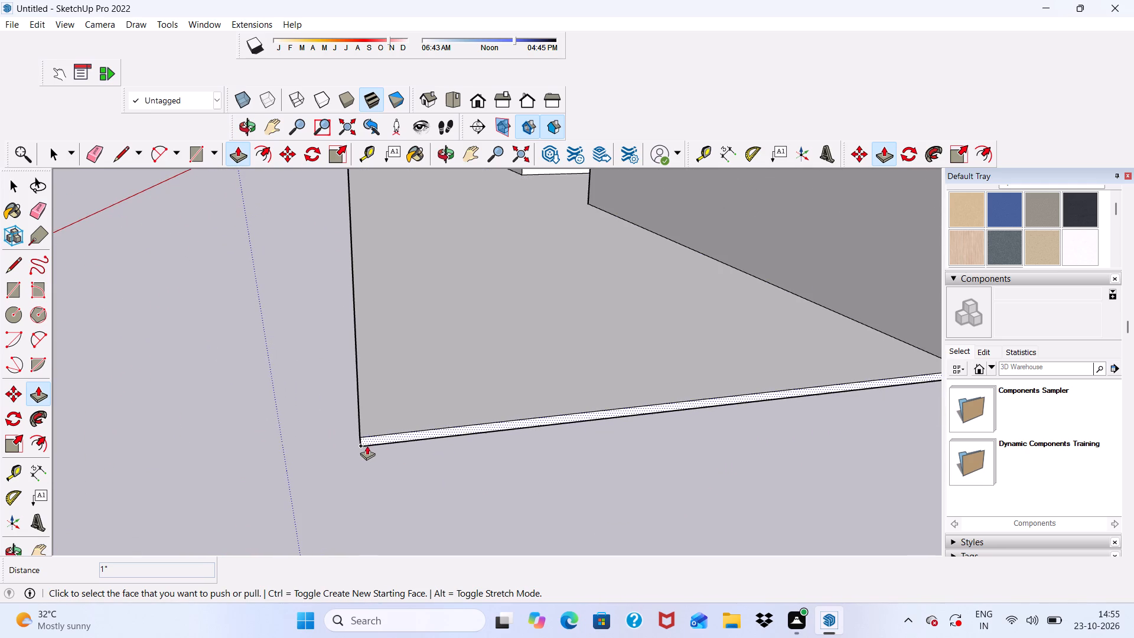
left_click(374, 441)
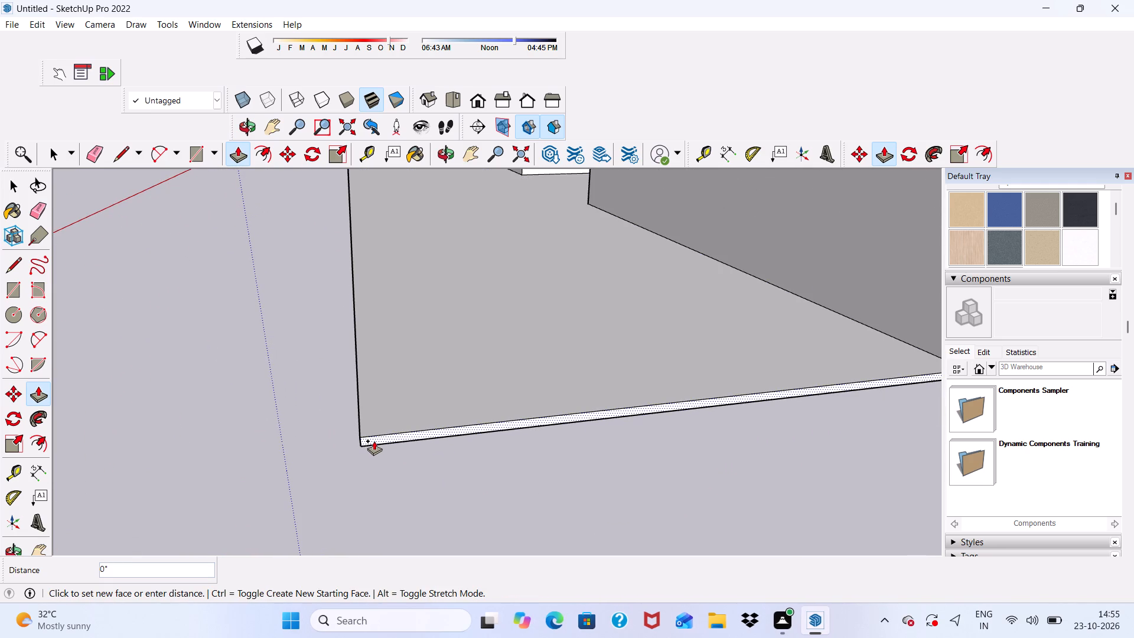
scroll(420, 446, "down", 3)
scroll(400, 401, "down", 3)
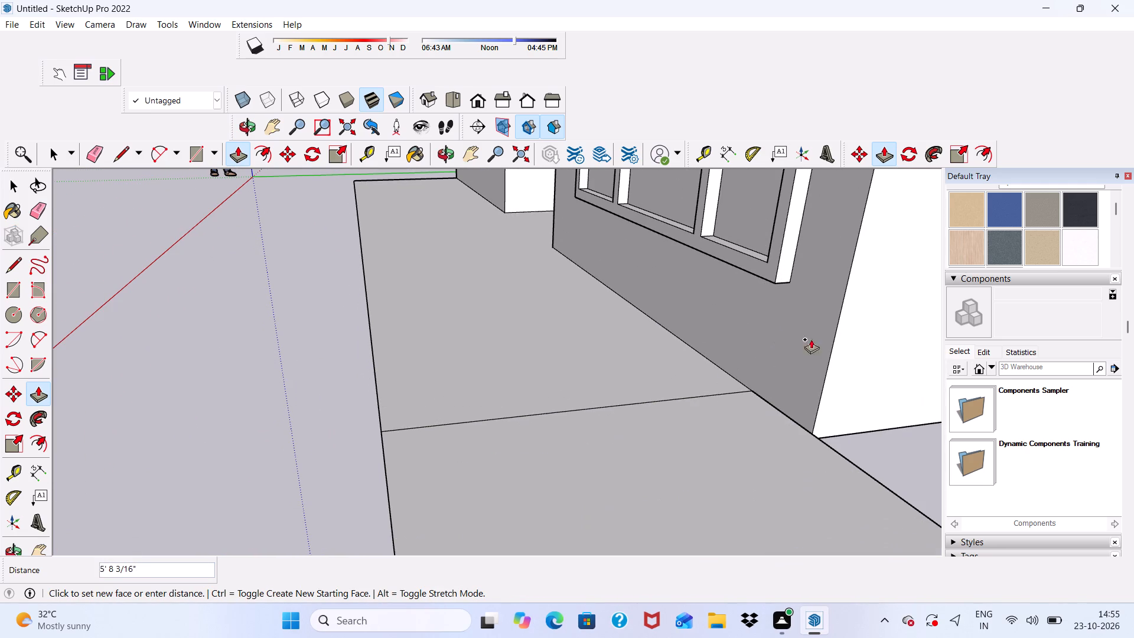
left_click(832, 364)
key("space")
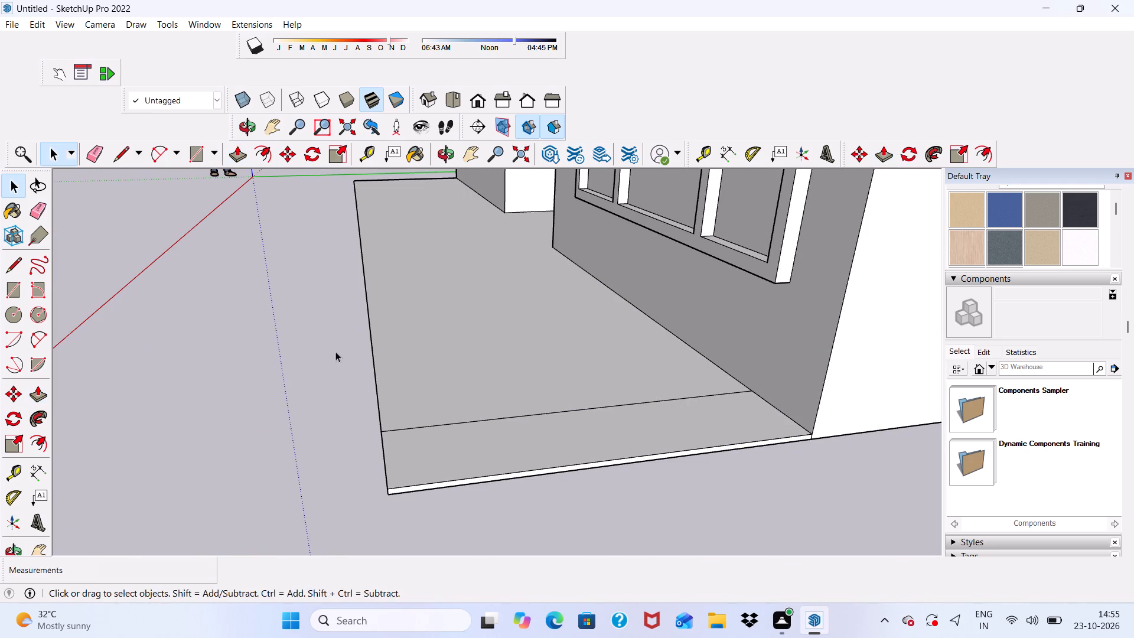
Erase the seam line across the slab's top where the right-end extension begins.
left_click(90, 152)
scroll(219, 257, "down", 2)
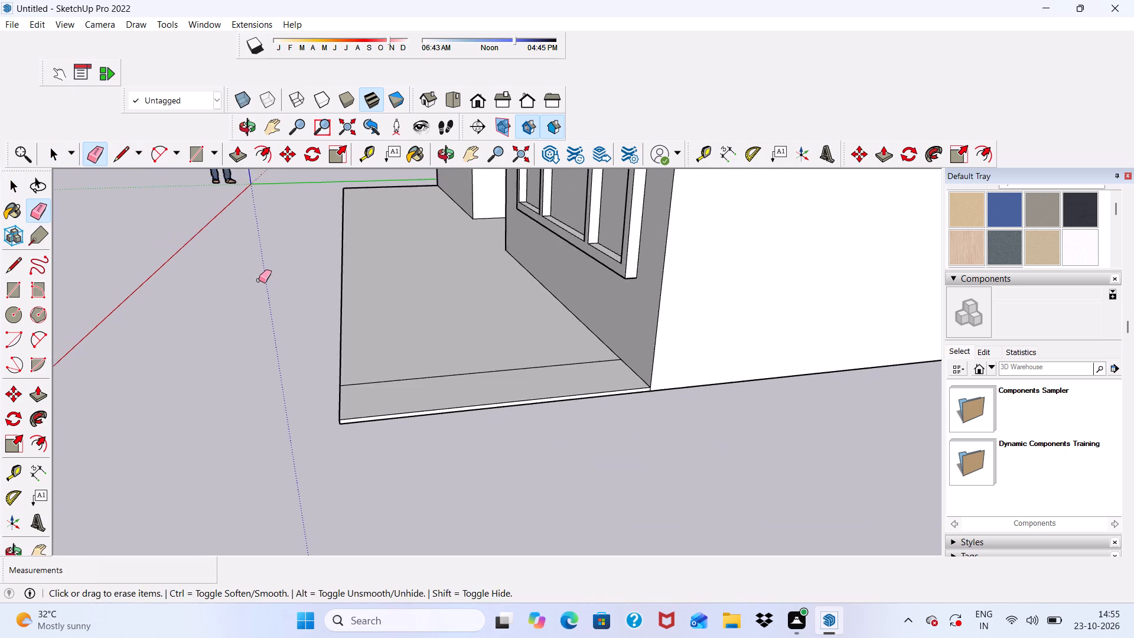
middle_click_drag(259, 280, 363, 370)
scroll(490, 444, "up", 1)
left_click_drag(550, 496, 556, 502)
scroll(471, 379, "down", 5)
middle_click_drag(458, 423, 724, 403)
key("space")
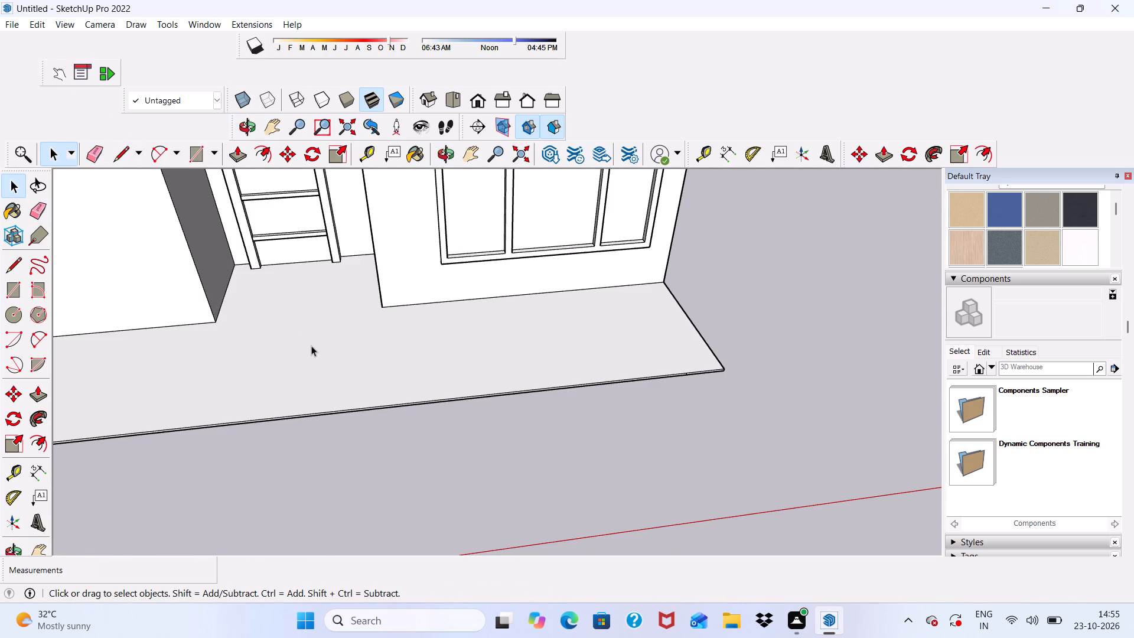
Offset the outline of the slab's top face inward by 9".
scroll(421, 341, "down", 6)
middle_click_drag(434, 345, 435, 347)
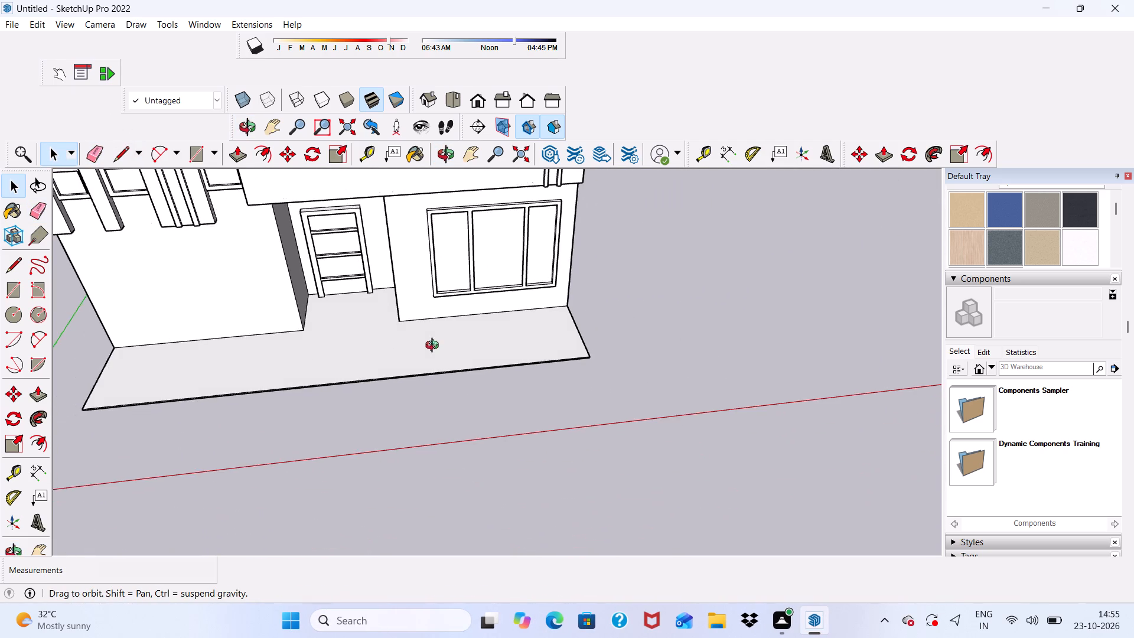
middle_click_drag(435, 347, 379, 367)
scroll(294, 349, "up", 6)
left_click(270, 336)
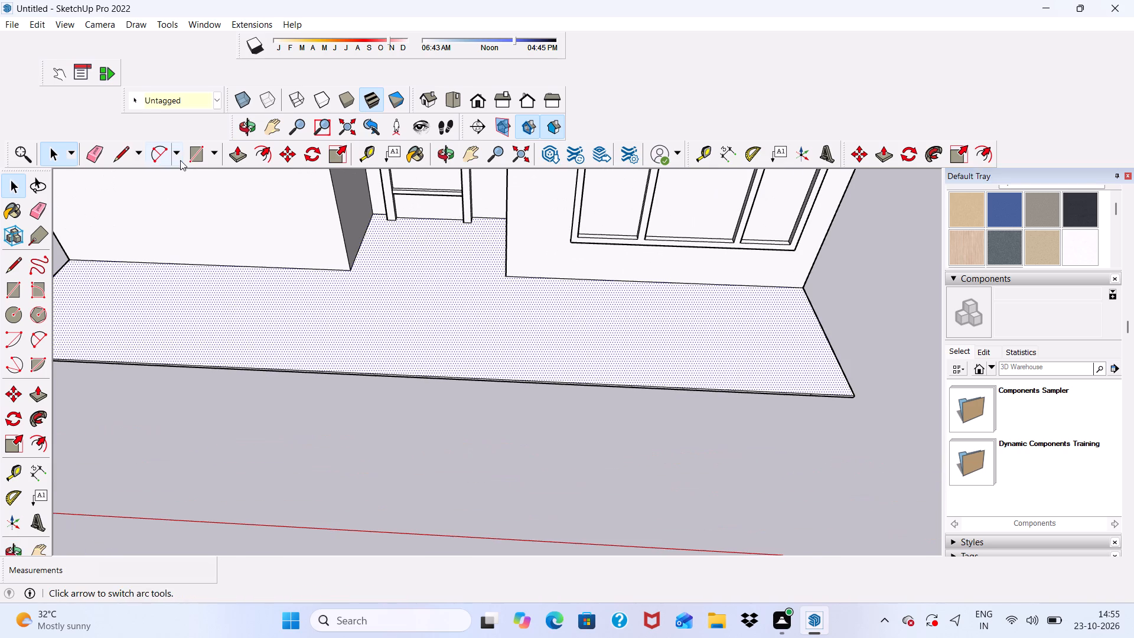
left_click(264, 151)
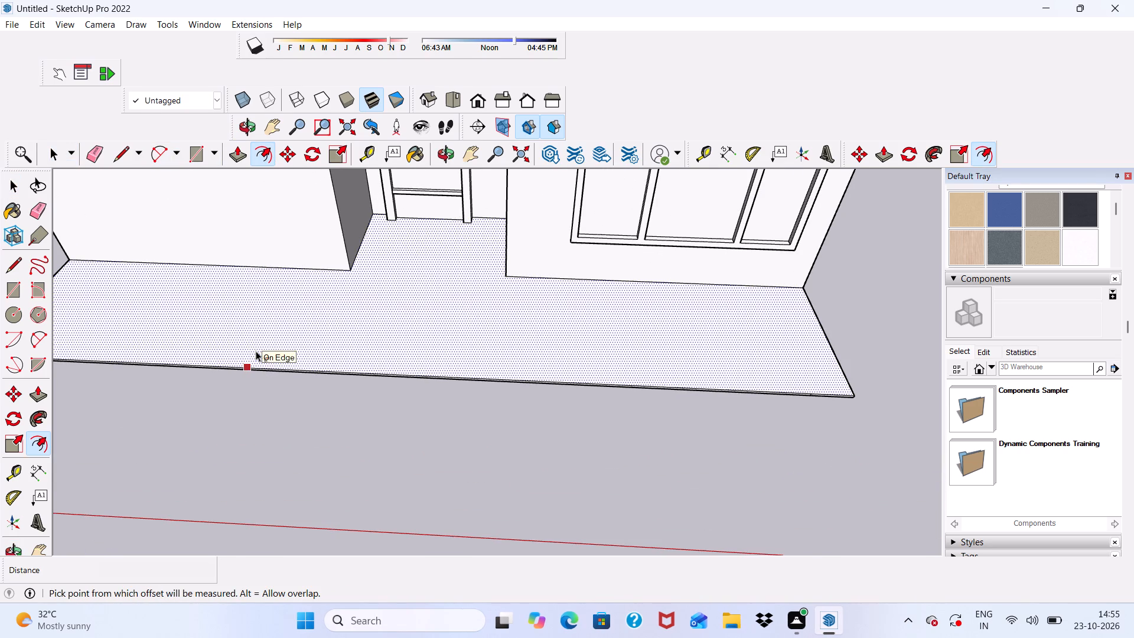
left_click(256, 351)
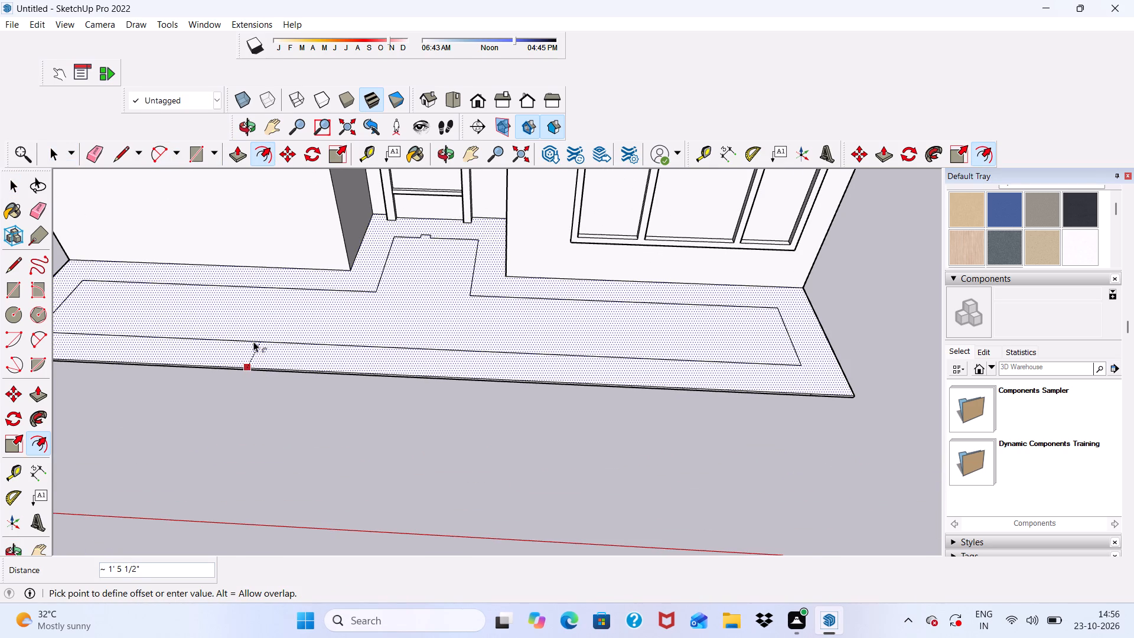
key("9")
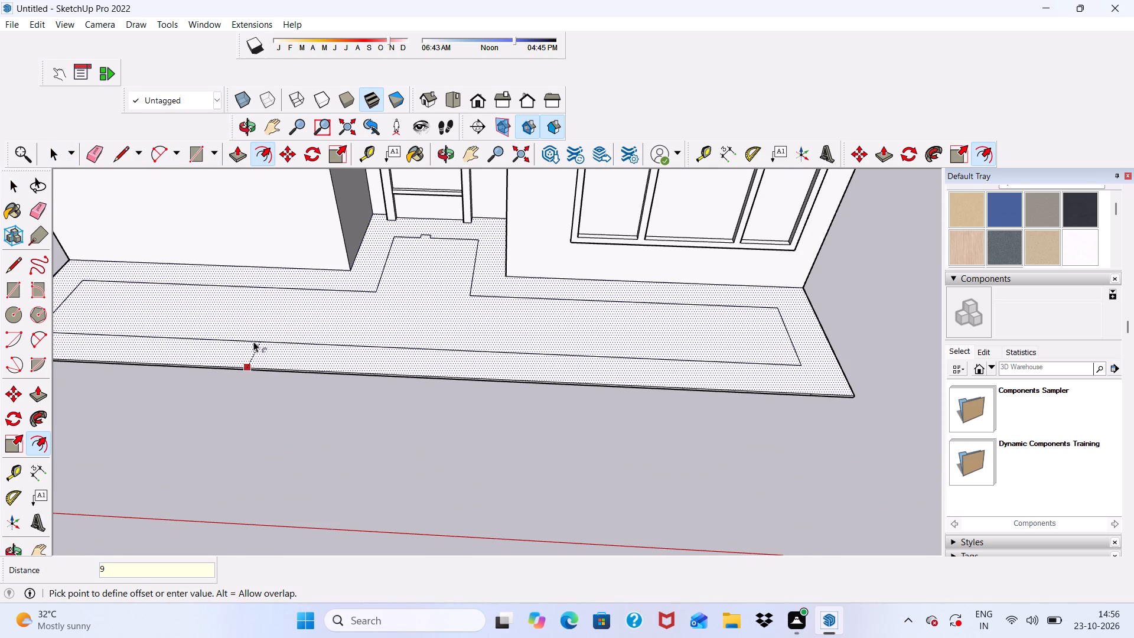
key("shift+quotedbl")
key("Return")
key("space")
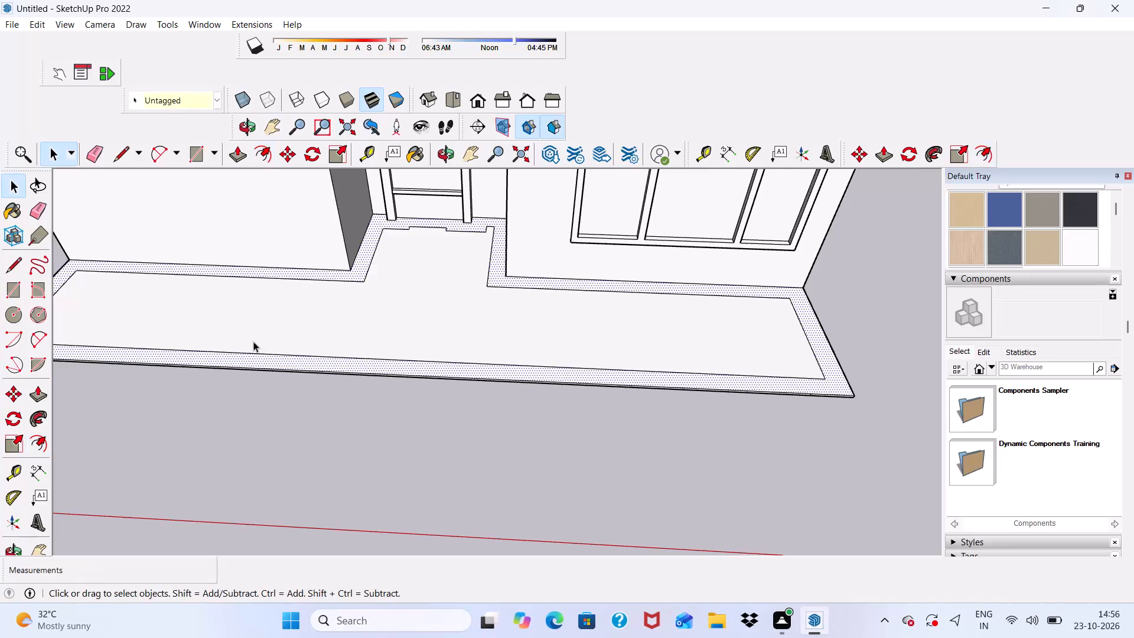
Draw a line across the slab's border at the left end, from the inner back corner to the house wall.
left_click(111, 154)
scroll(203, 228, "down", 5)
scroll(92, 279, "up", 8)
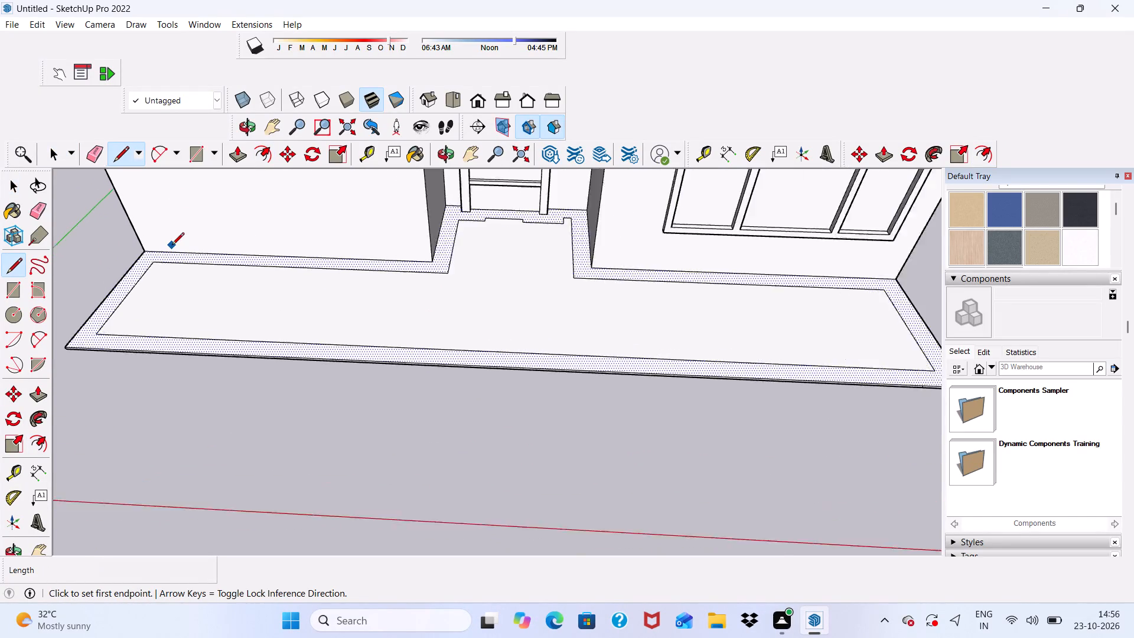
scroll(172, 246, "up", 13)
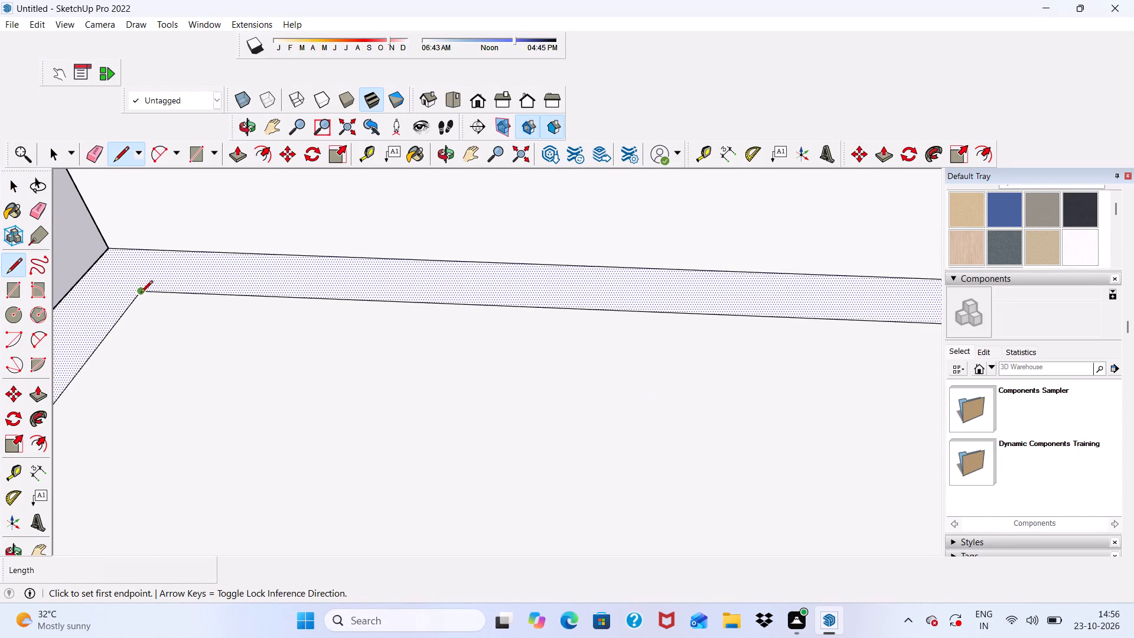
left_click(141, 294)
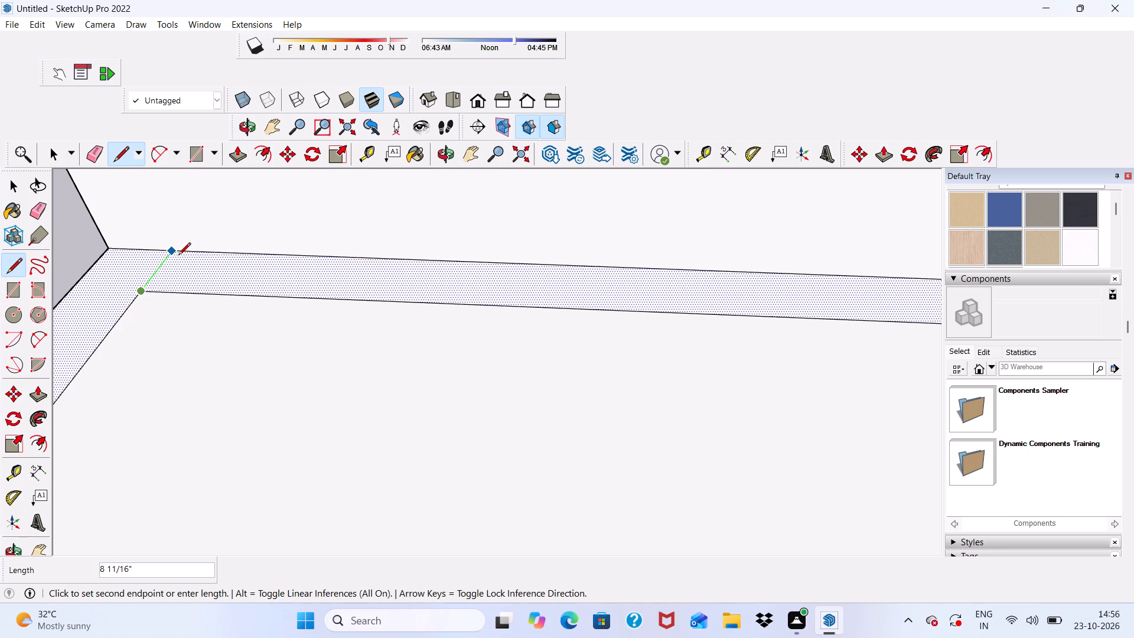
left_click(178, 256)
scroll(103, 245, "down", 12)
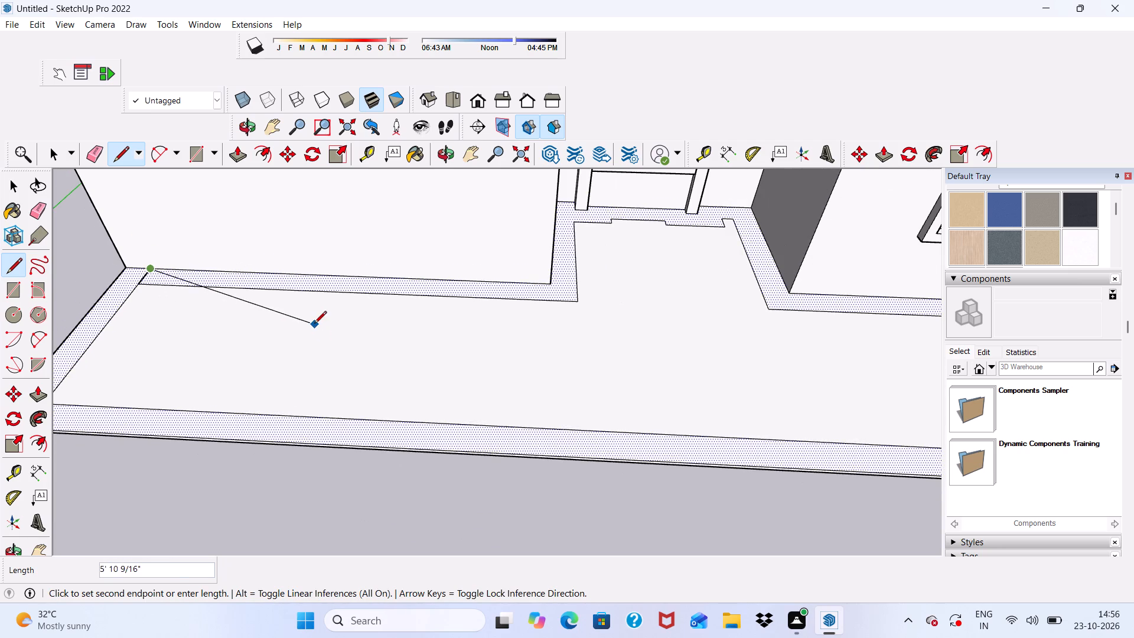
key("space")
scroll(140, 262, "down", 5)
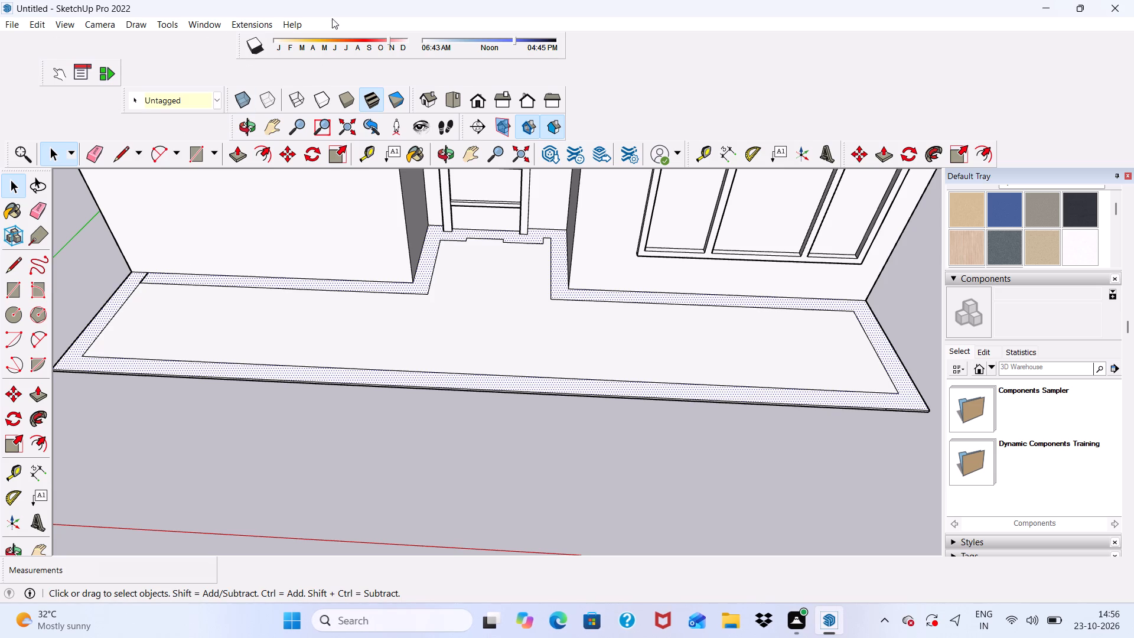
Draw a line across the slab's border at the right end, from the inner back corner to the house wall.
scroll(298, 489, "up", 1)
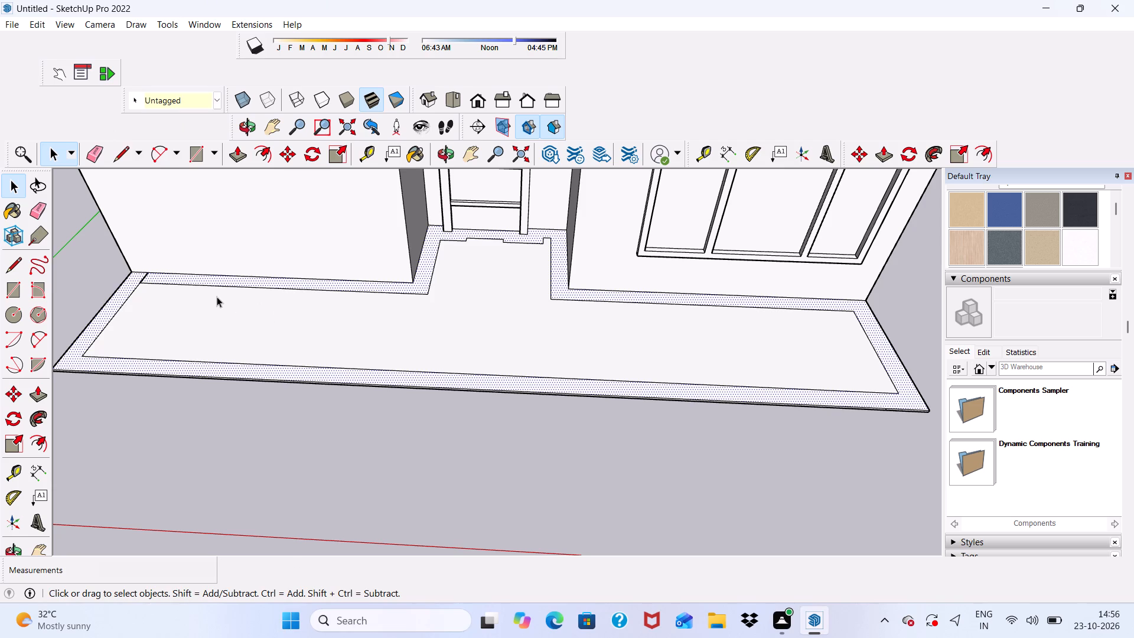
scroll(201, 256, "down", 3)
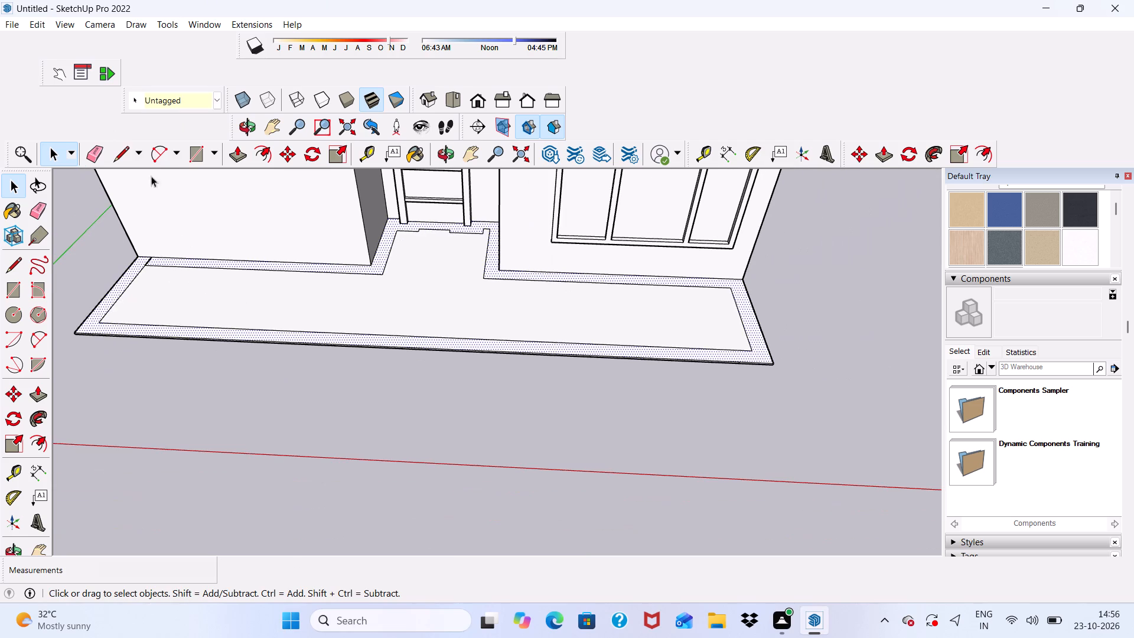
left_click(123, 149)
scroll(600, 272, "up", 3)
scroll(729, 275, "up", 4)
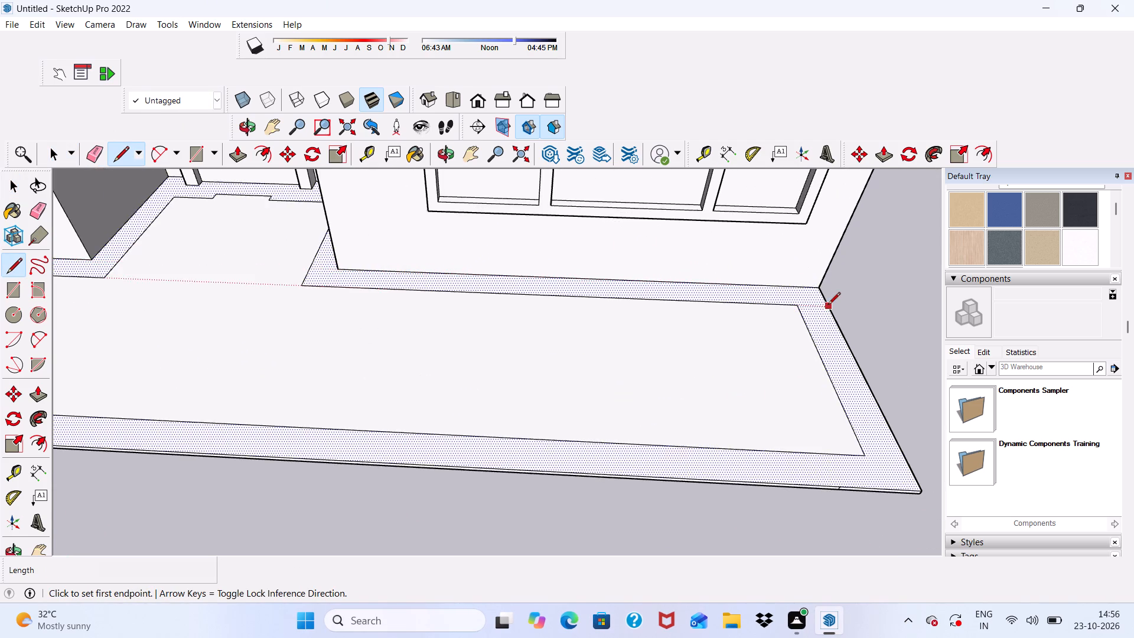
scroll(822, 304, "up", 5)
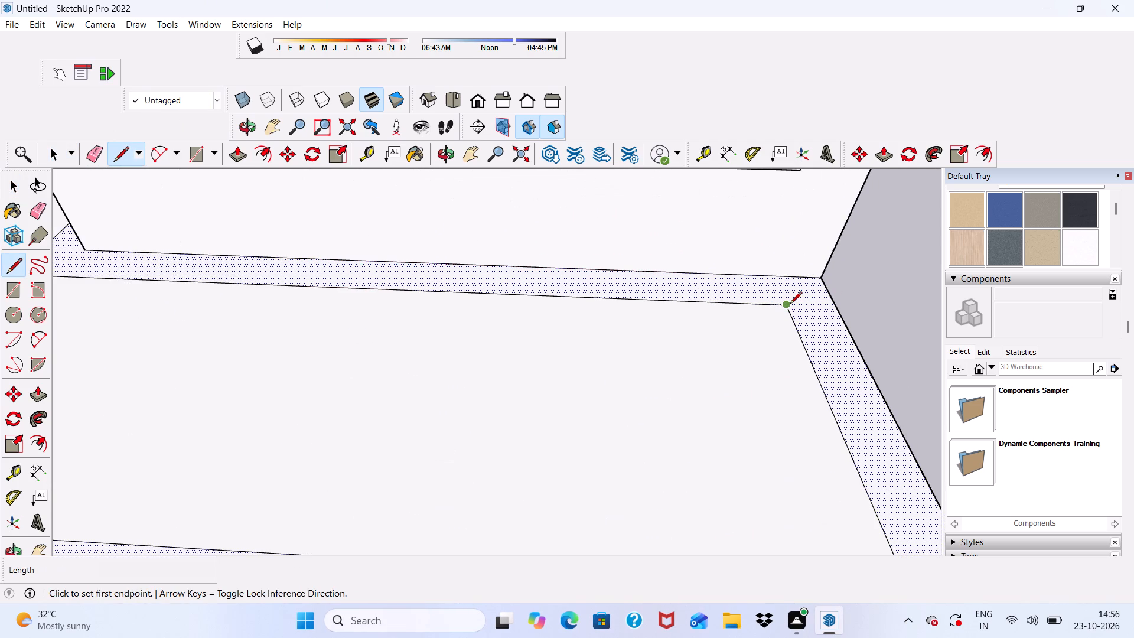
scroll(765, 299, "up", 2)
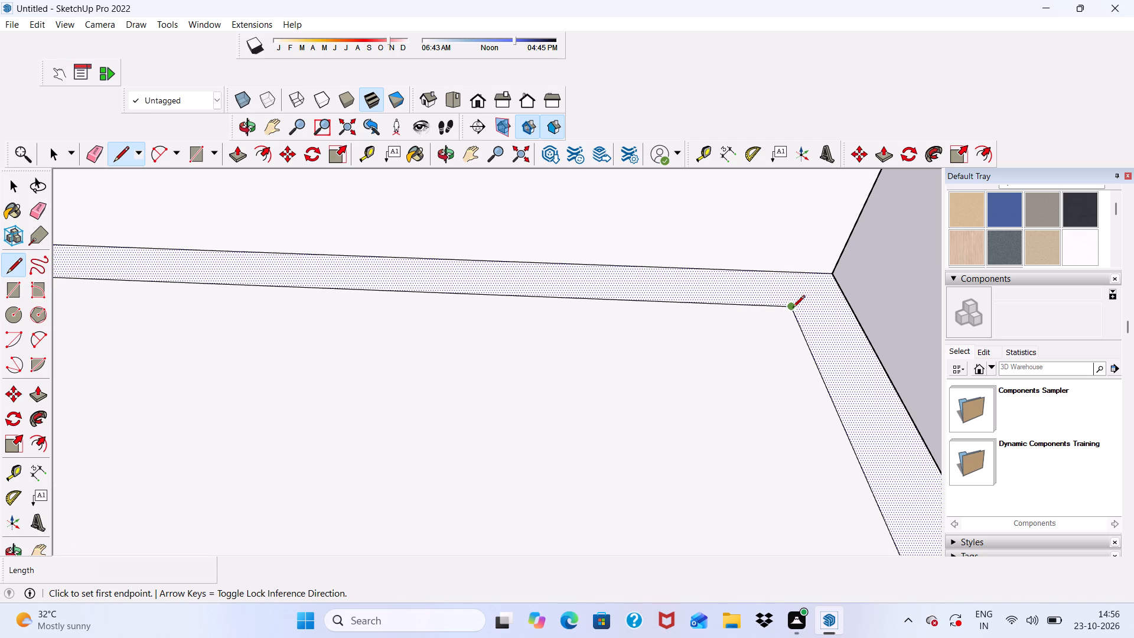
left_click(791, 310)
left_click(780, 272)
key("space")
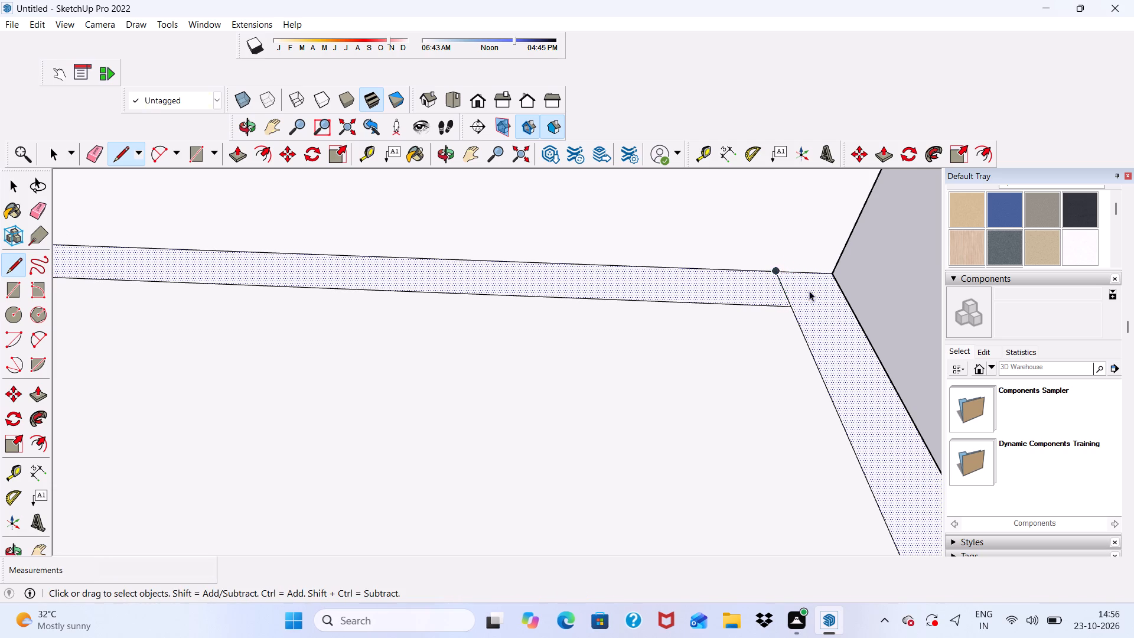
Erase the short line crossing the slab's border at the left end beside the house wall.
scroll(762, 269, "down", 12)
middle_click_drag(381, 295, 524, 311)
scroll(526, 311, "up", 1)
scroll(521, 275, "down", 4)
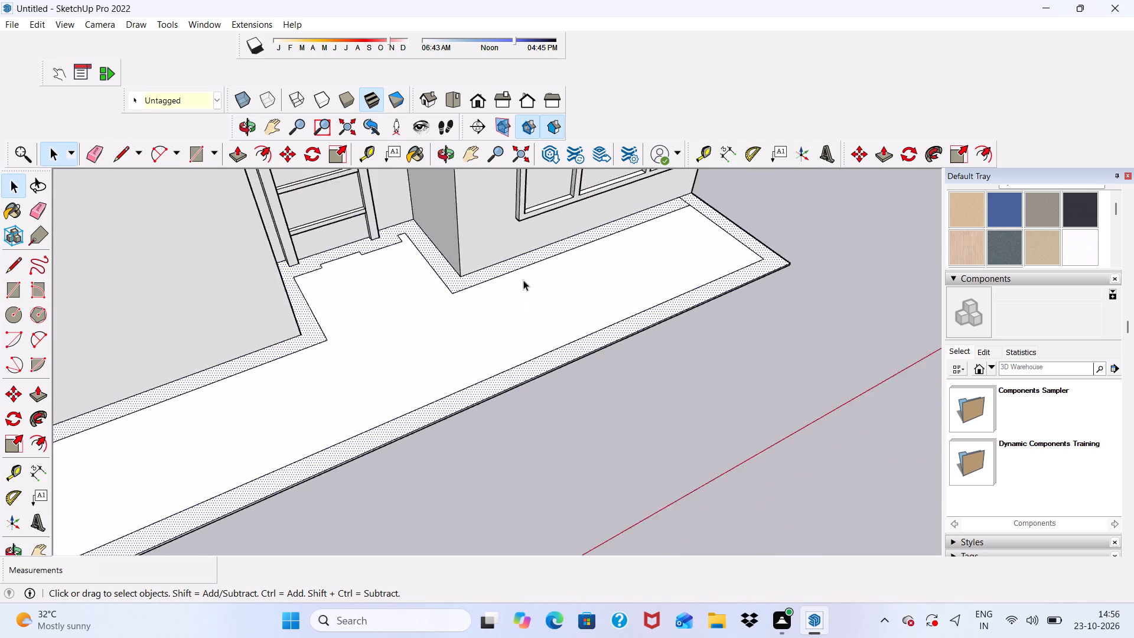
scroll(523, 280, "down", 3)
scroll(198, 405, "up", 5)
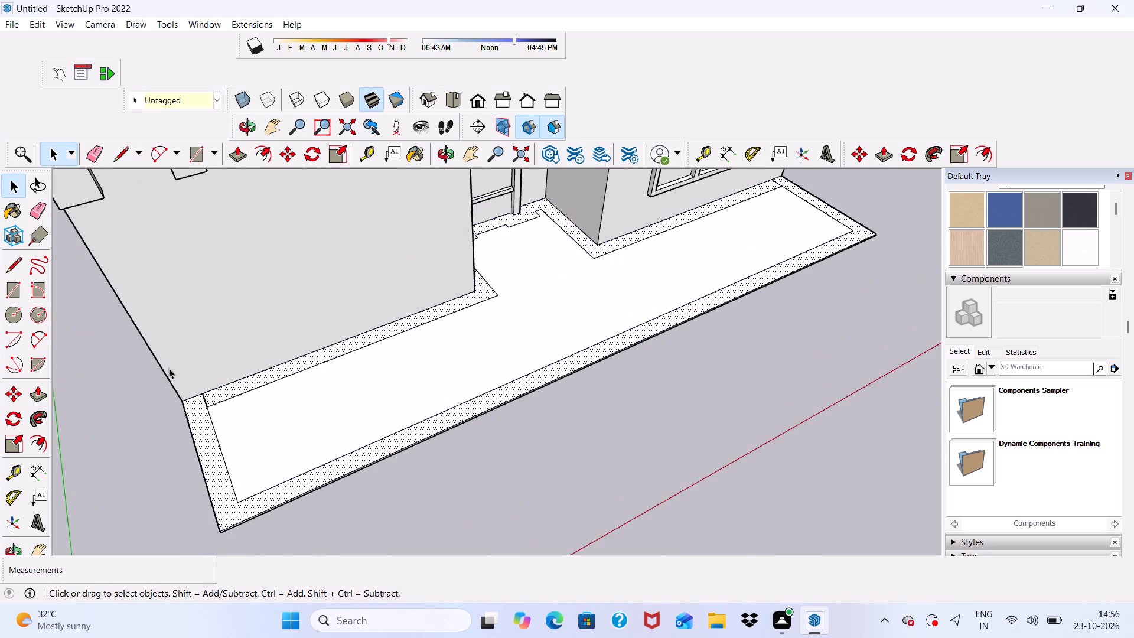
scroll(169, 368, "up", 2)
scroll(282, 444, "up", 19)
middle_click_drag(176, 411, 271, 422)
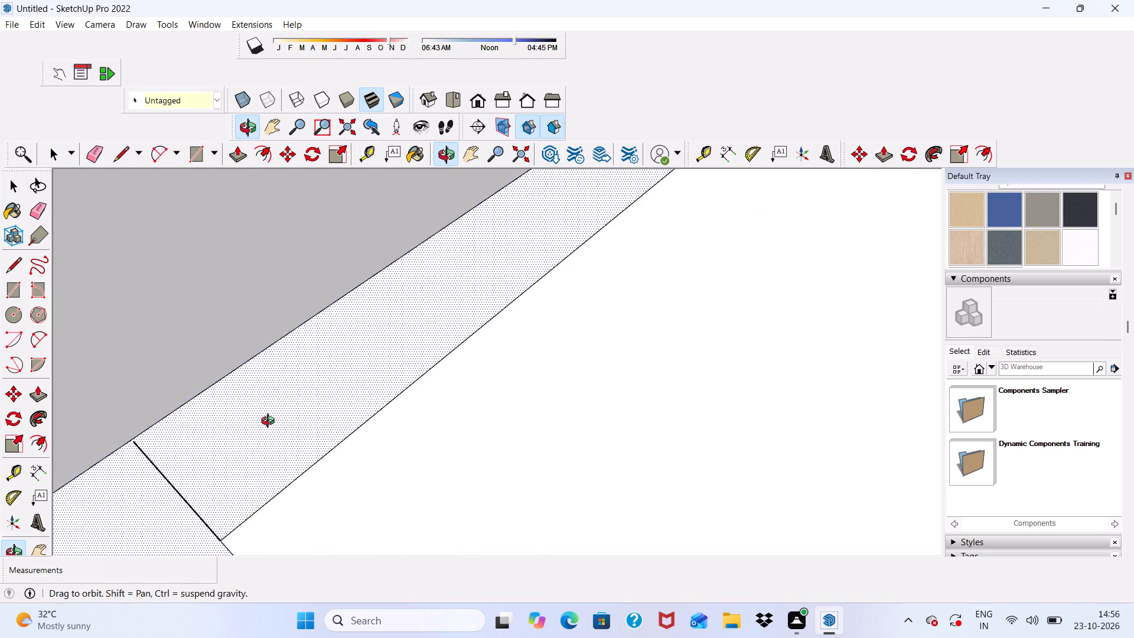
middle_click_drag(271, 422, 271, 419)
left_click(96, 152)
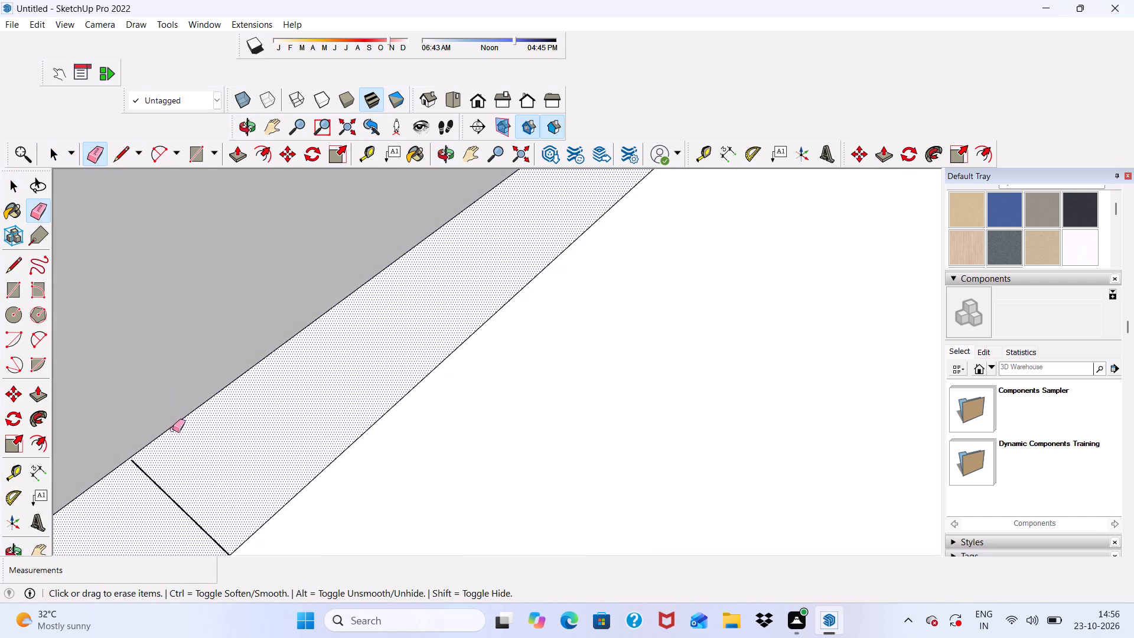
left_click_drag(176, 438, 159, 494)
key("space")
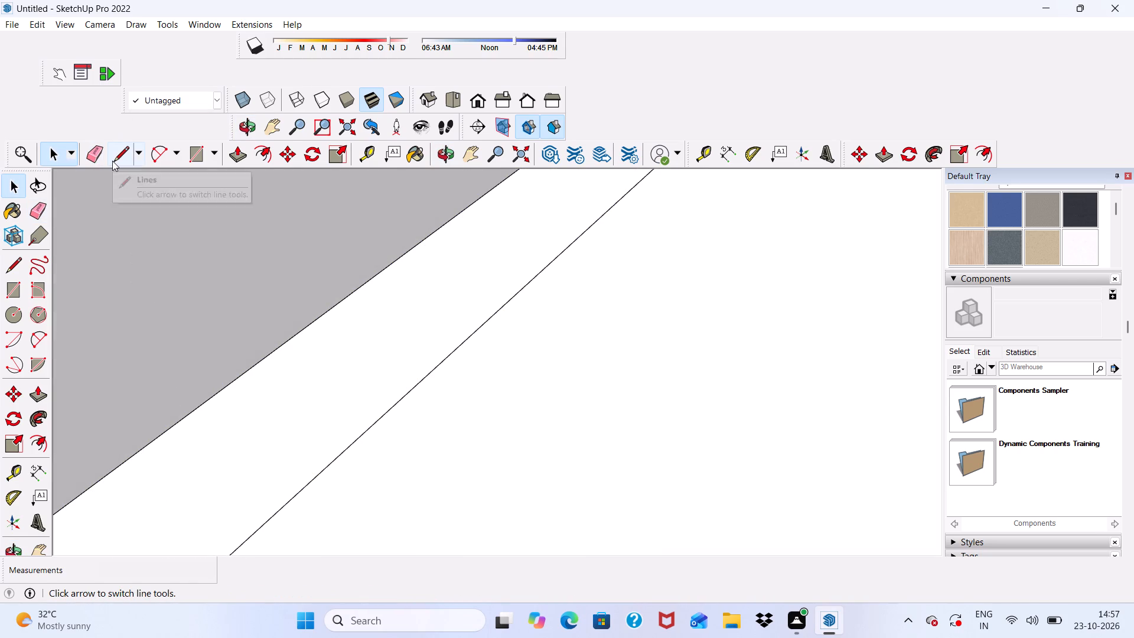
Draw a line from the inner border's left back corner to the house wall, continuing the left end's inner border line.
left_click(112, 161)
scroll(175, 209, "down", 6)
left_click(249, 431)
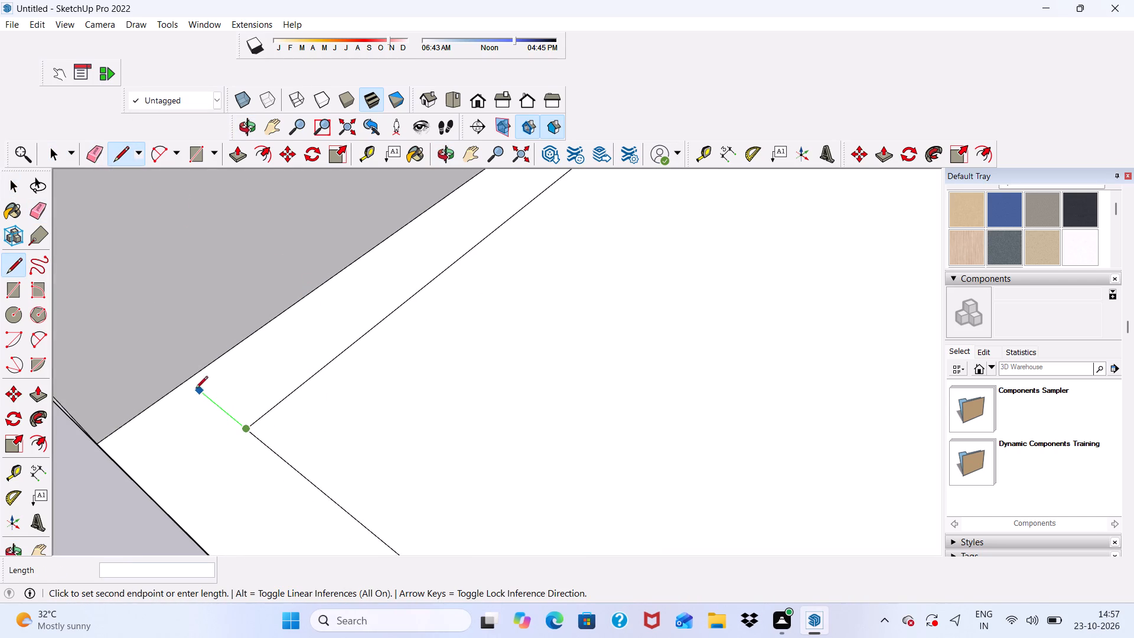
left_click(181, 383)
scroll(217, 360, "down", 11)
key("space")
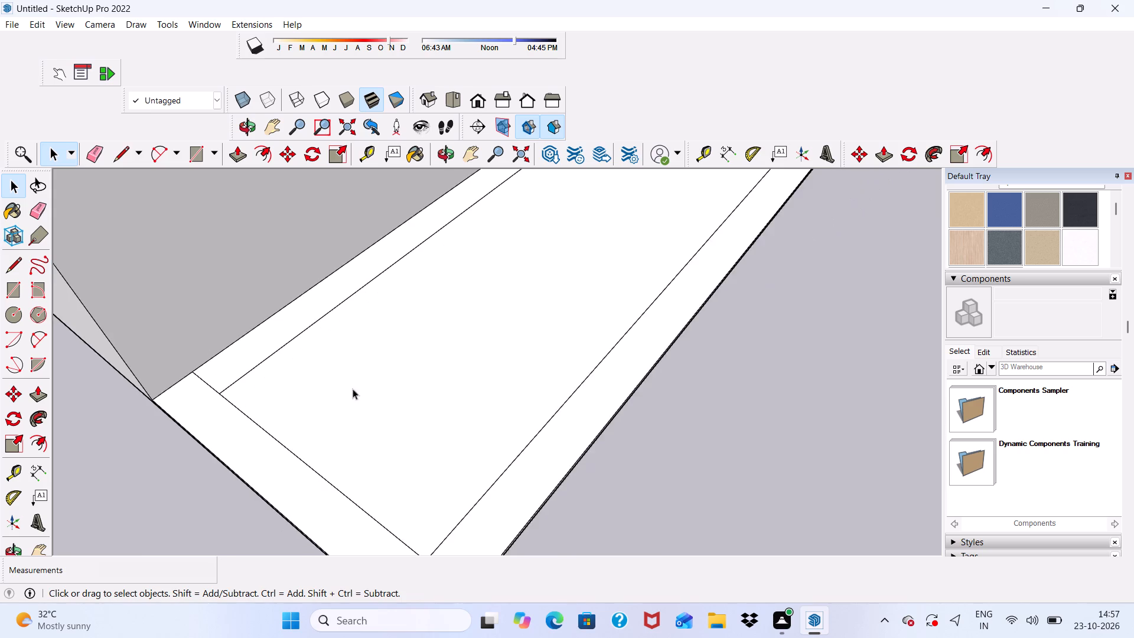
Erase the slab's inner border lines along the left front wall and the left side of the entrance recess.
scroll(353, 389, "down", 7)
middle_click_drag(367, 448, 187, 477)
key("space")
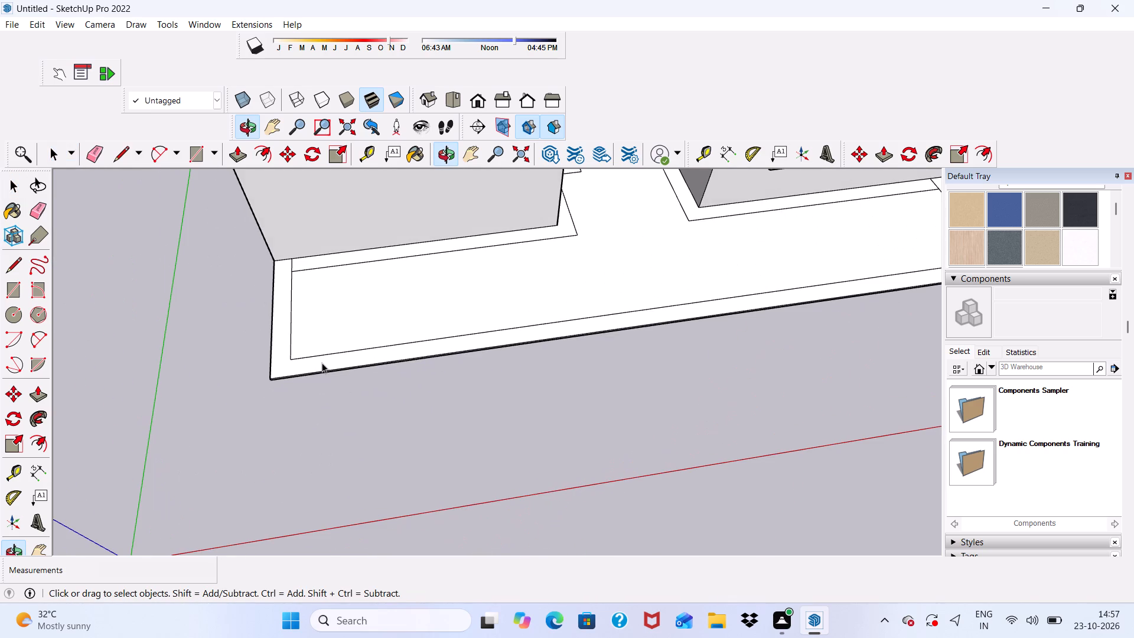
left_click(322, 363)
scroll(271, 355, "down", 5)
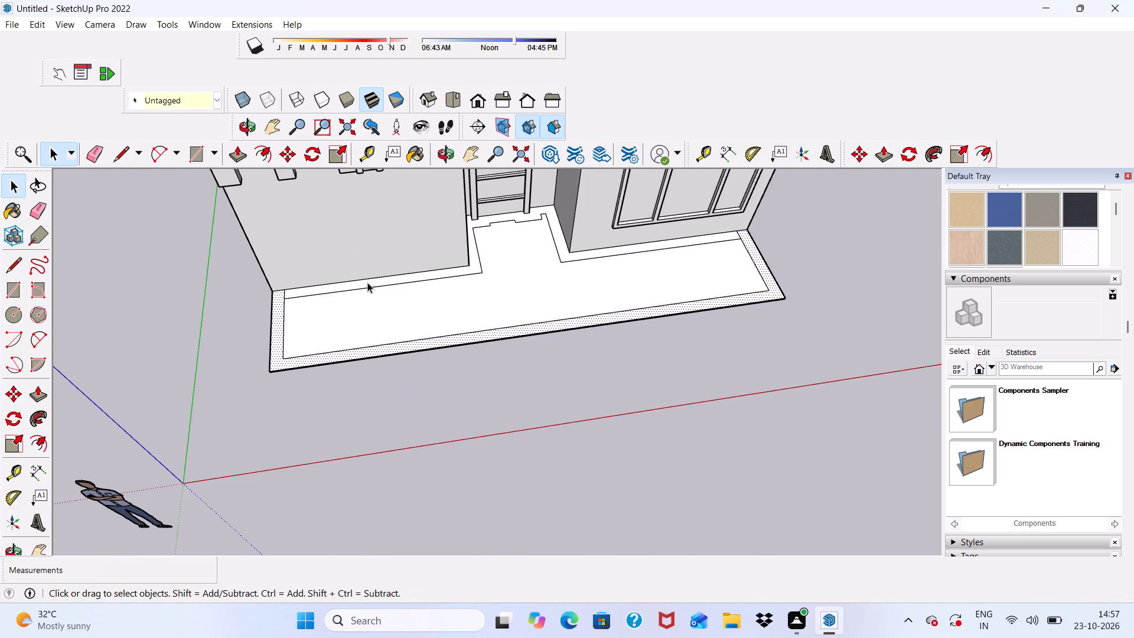
left_click(94, 152)
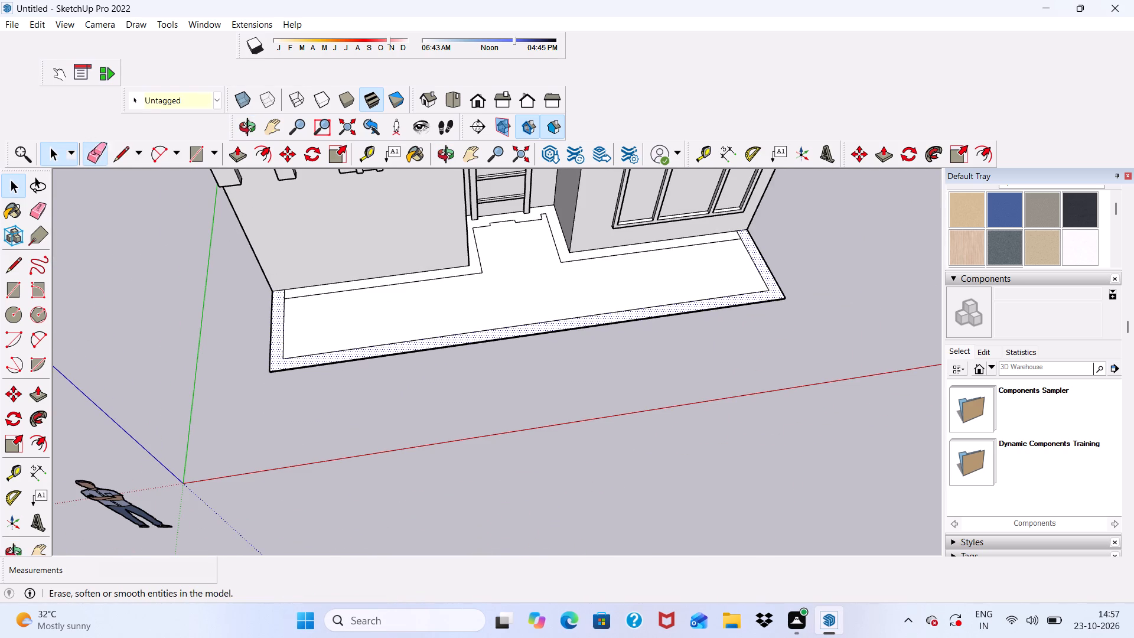
scroll(434, 304, "up", 6)
left_click_drag(416, 268, 421, 281)
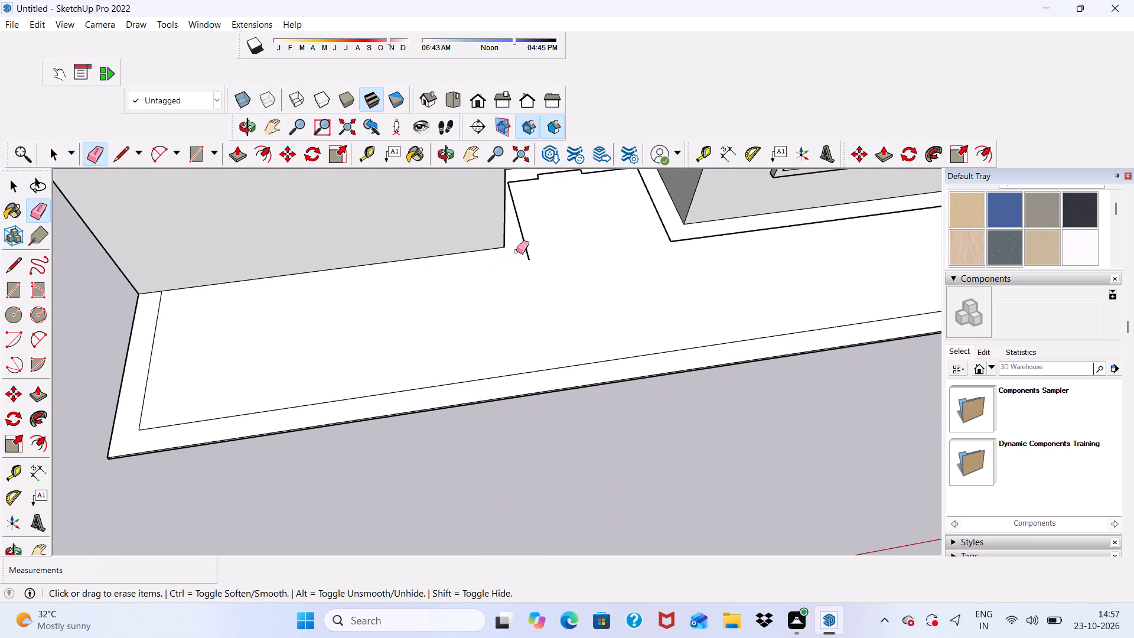
left_click(527, 249)
Erase the inner border line on the right side of the entrance recess and the stepped line segments before the door.
scroll(509, 304, "down", 5)
scroll(609, 209, "up", 9)
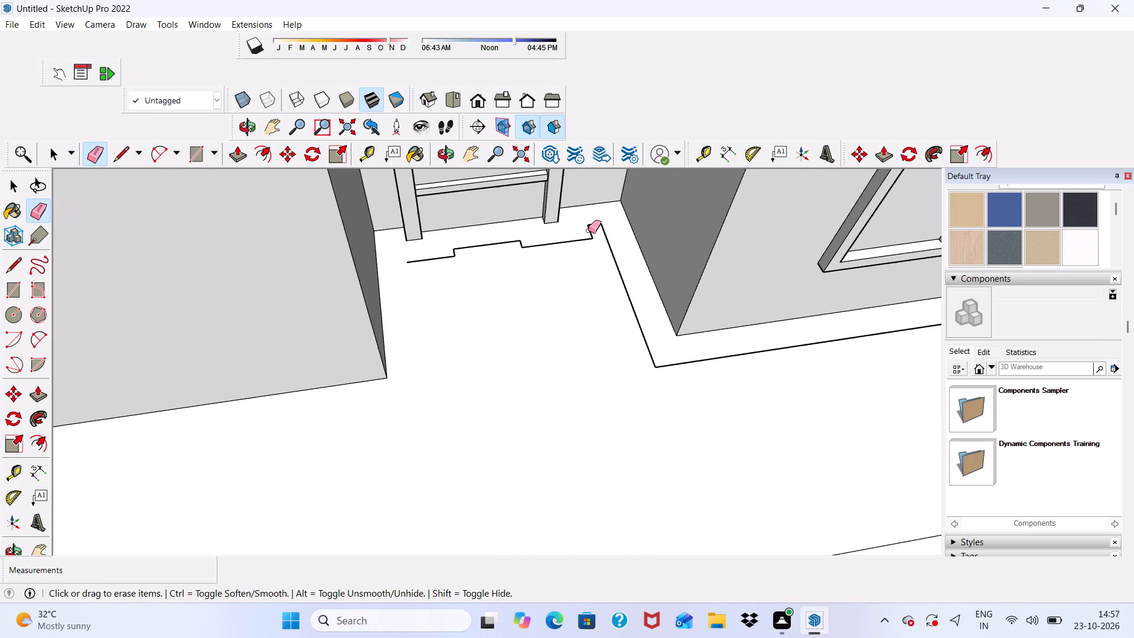
left_click_drag(599, 224, 599, 231)
left_click_drag(612, 263, 624, 284)
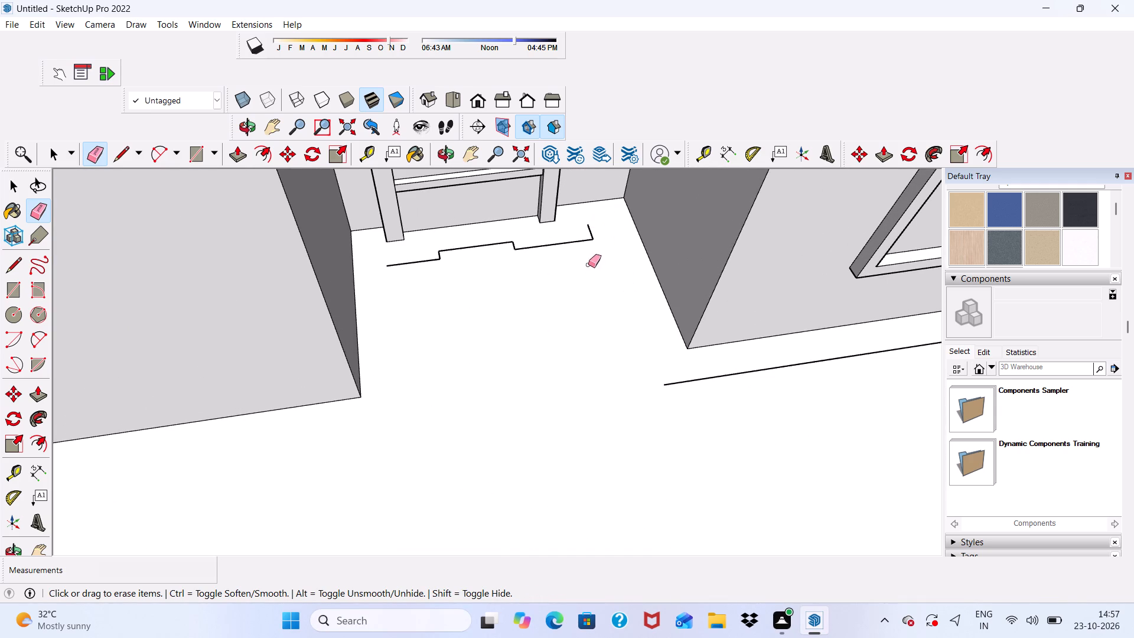
left_click(579, 240)
left_click_drag(594, 227, 586, 230)
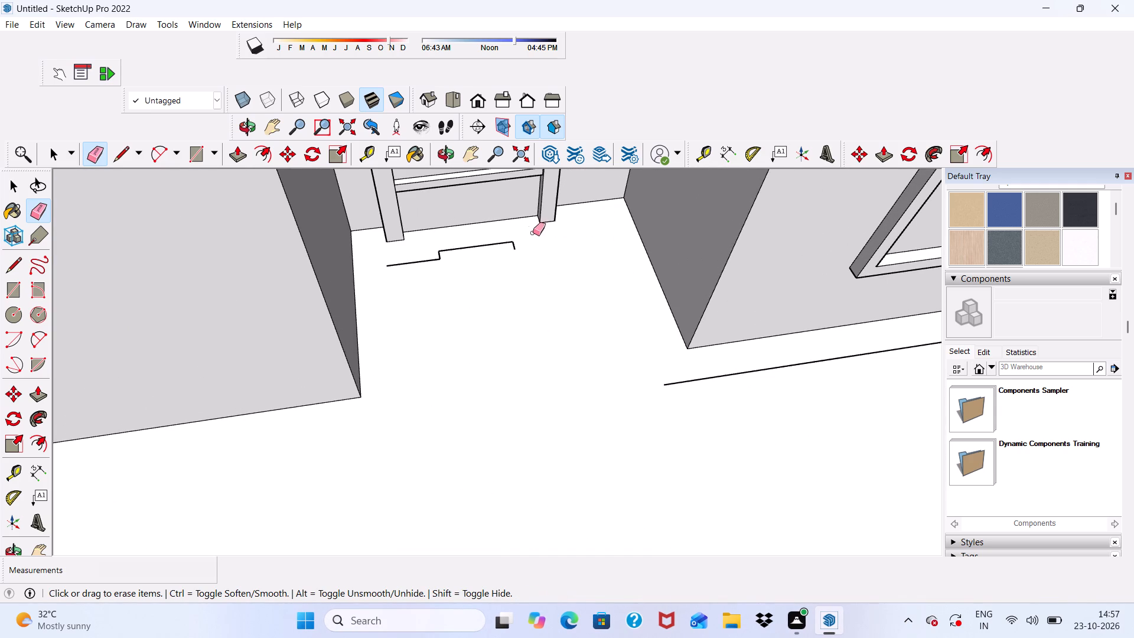
left_click_drag(509, 236, 509, 250)
left_click_drag(519, 244, 511, 244)
left_click_drag(434, 254, 420, 281)
left_click_drag(436, 252, 438, 262)
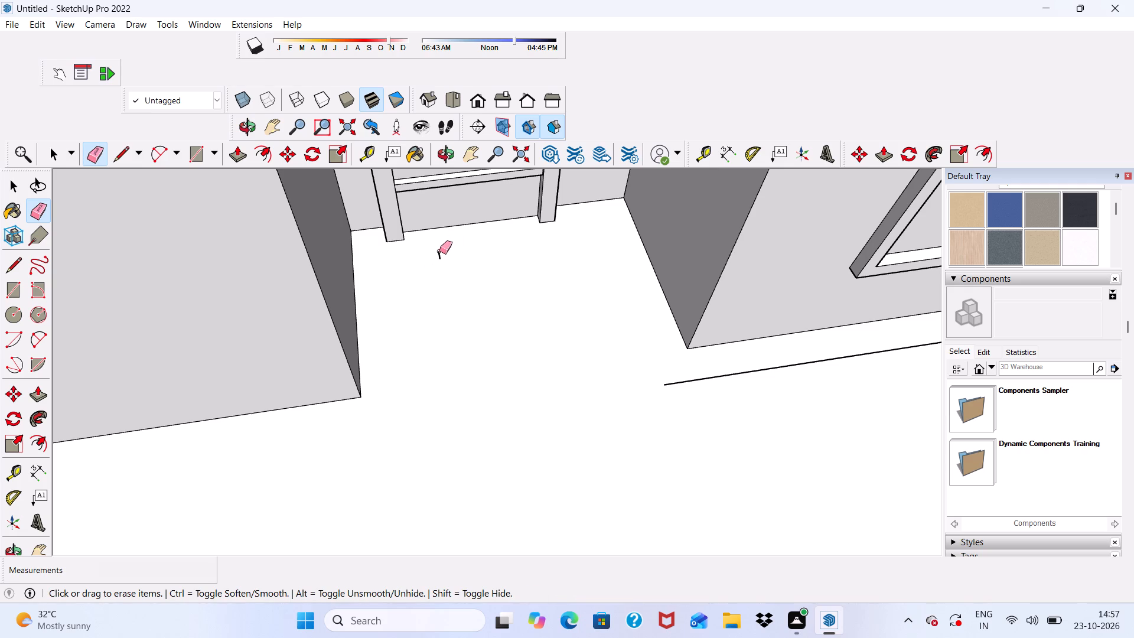
left_click_drag(439, 251, 442, 259)
Erase the slab's inner border line along the wall beneath the large right window, including its short remaining end.
scroll(435, 252, "down", 5)
left_click_drag(607, 326, 610, 333)
scroll(458, 282, "down", 5)
scroll(740, 292, "up", 14)
left_click_drag(741, 292, 742, 313)
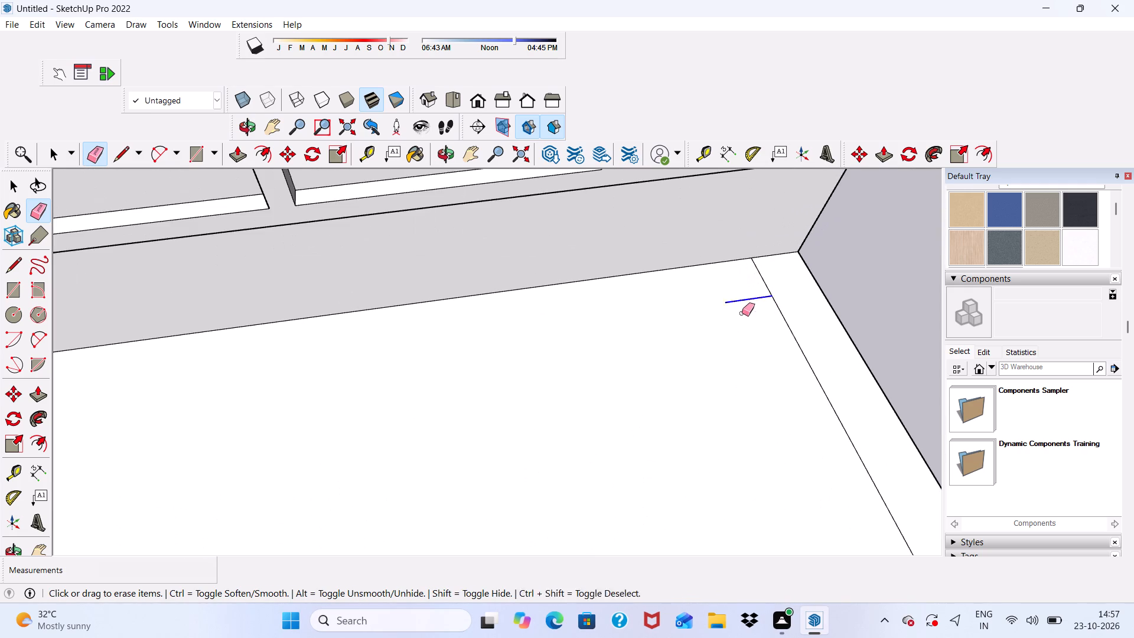
left_click_drag(742, 313, 742, 316)
scroll(737, 288, "down", 6)
Push/Pull the slab's U-shaped outer border face up 5' to form a low front boundary wall.
key("space")
scroll(776, 333, "up", 4)
left_click(786, 303)
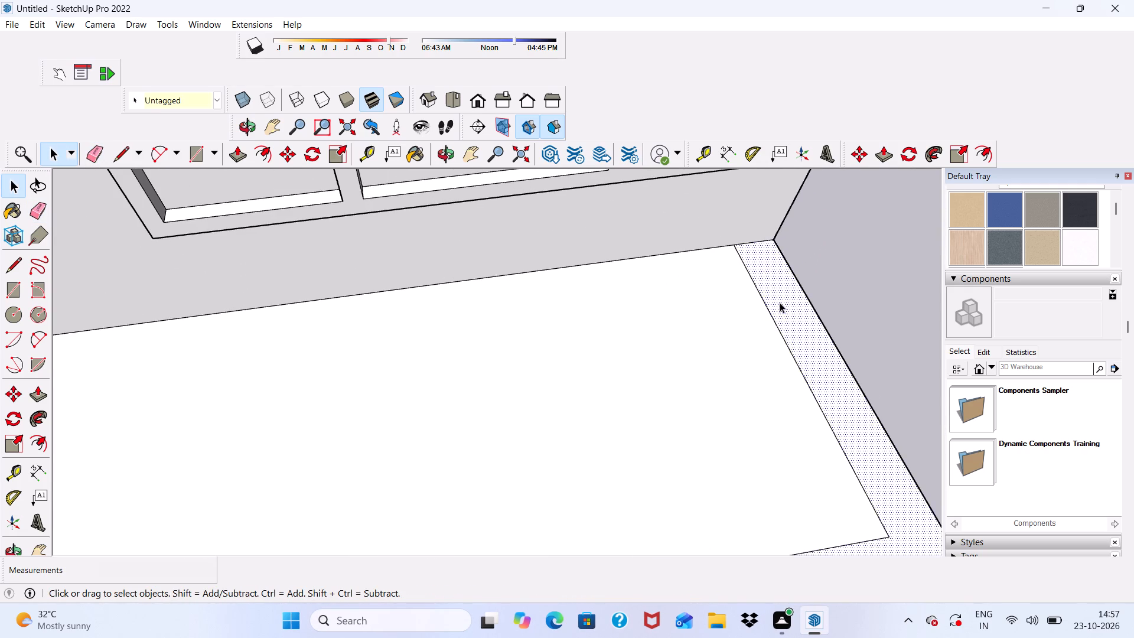
scroll(780, 302, "down", 10)
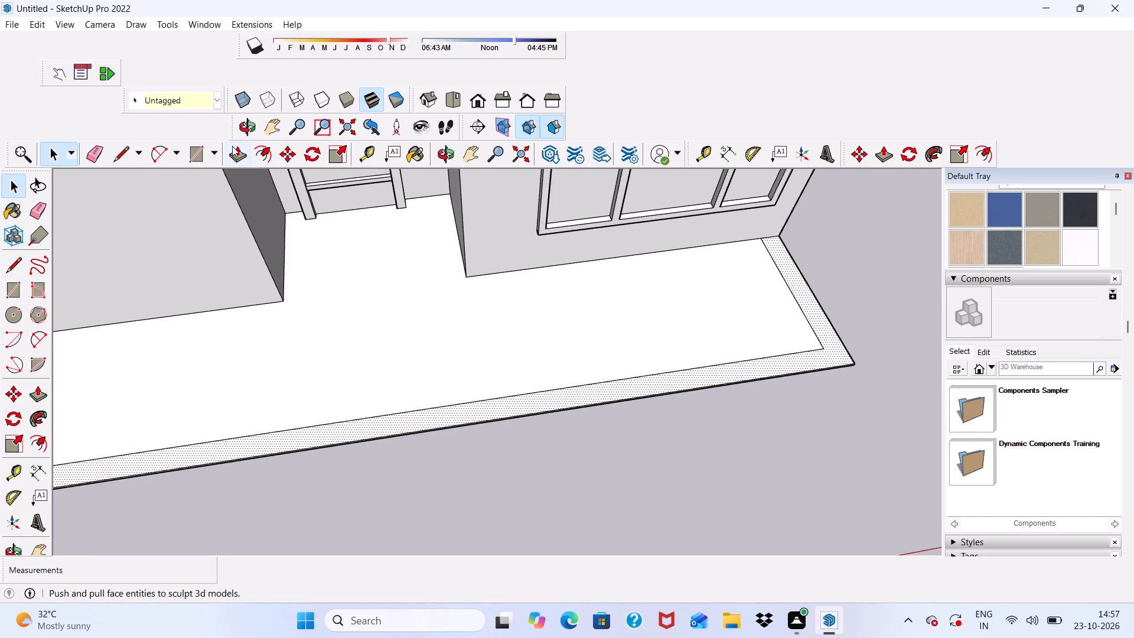
left_click(232, 146)
scroll(286, 510, "up", 7)
left_click(275, 438)
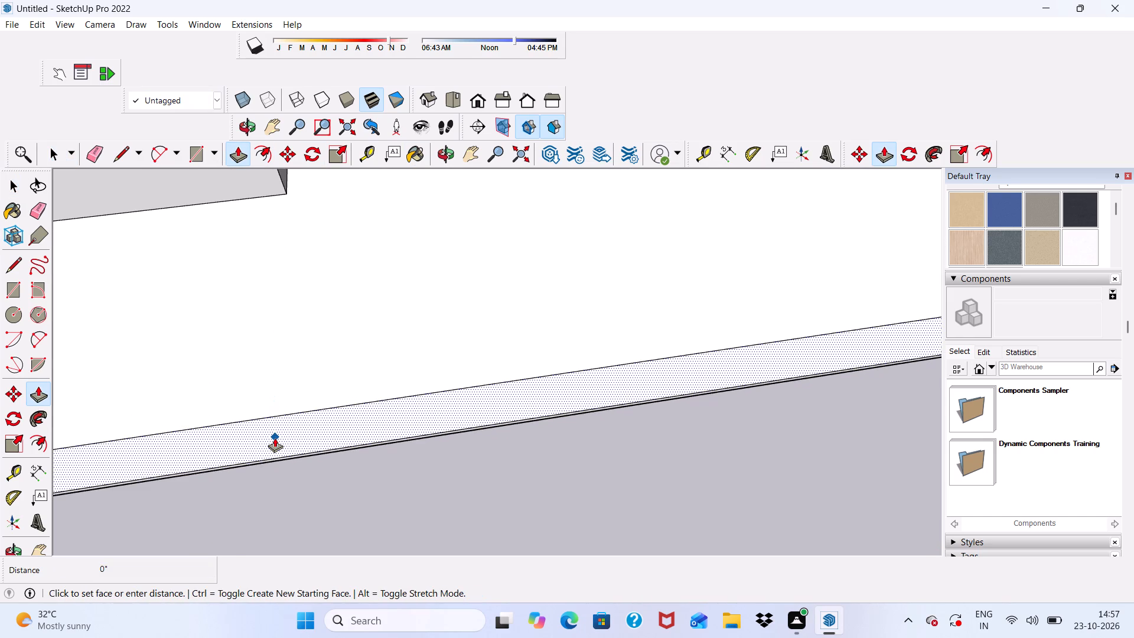
right_click_drag(272, 330, 271, 318)
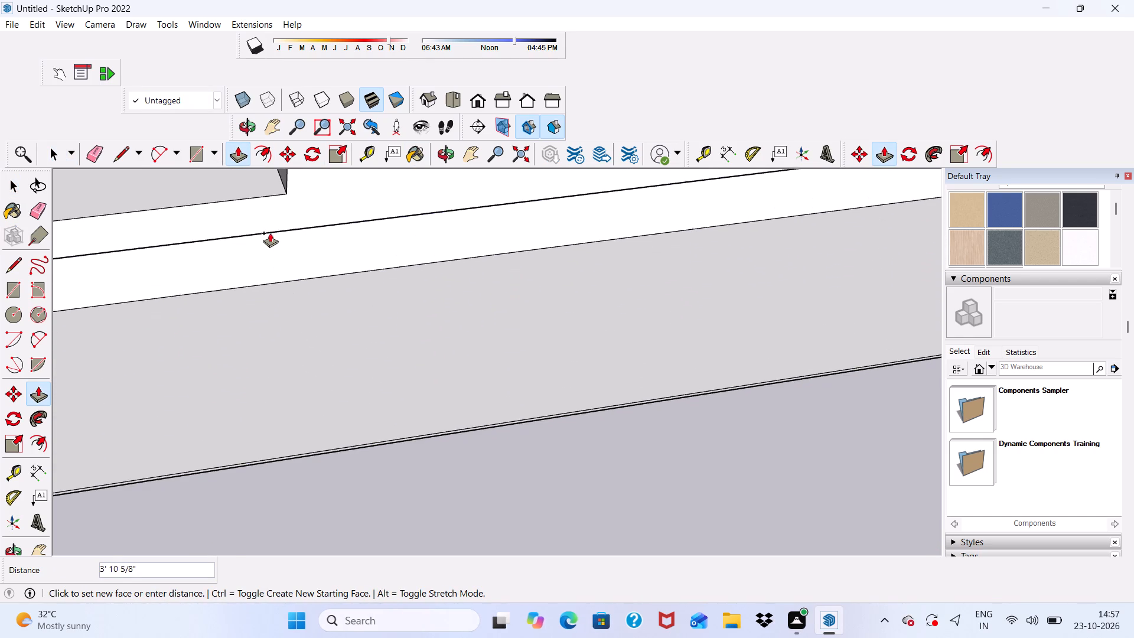
type("5'")
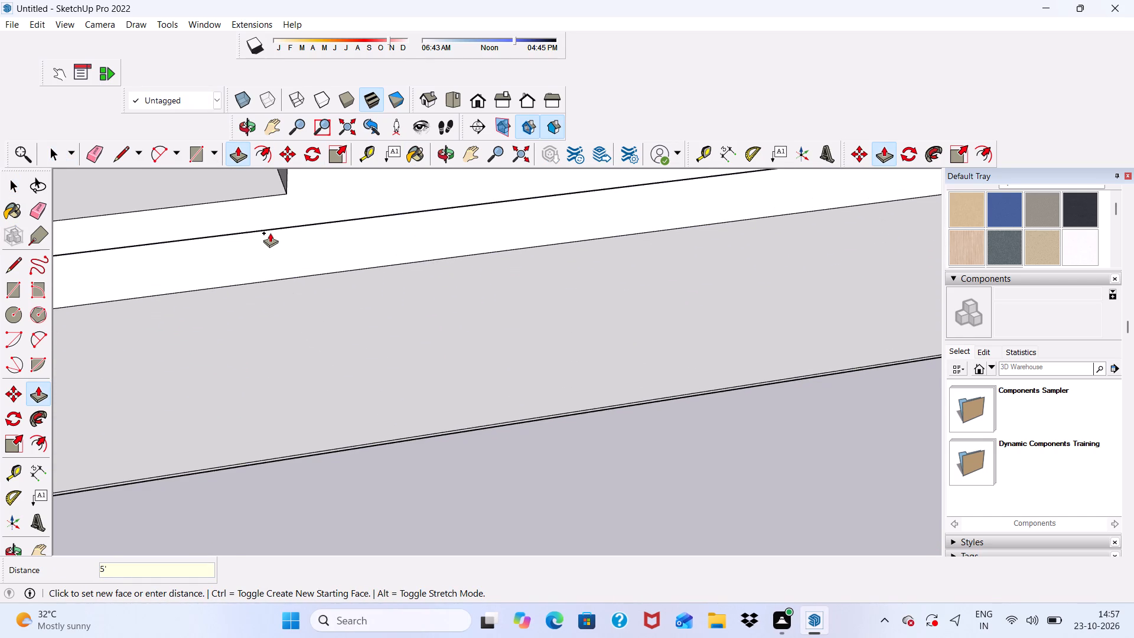
key("Return")
key("space")
Examine the raised boundary wall and the whole front facade from the front, below, above and both sides.
scroll(270, 232, "down", 9)
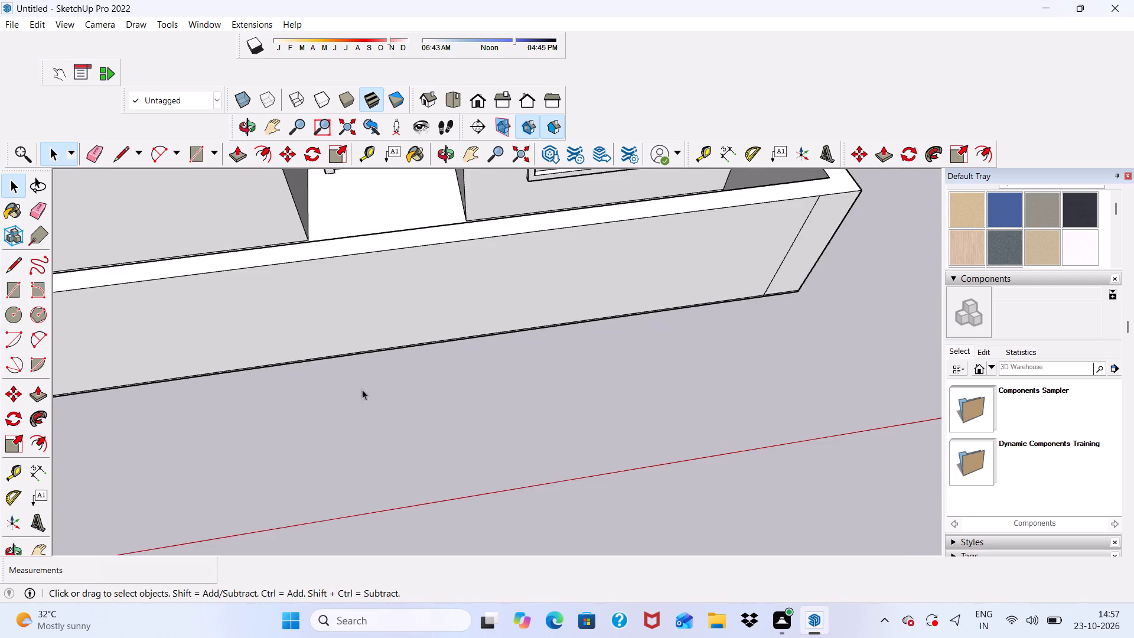
scroll(362, 389, "down", 5)
middle_click_drag(412, 325, 415, 120)
scroll(412, 116, "up", 1)
scroll(338, 197, "down", 6)
scroll(450, 269, "up", 3)
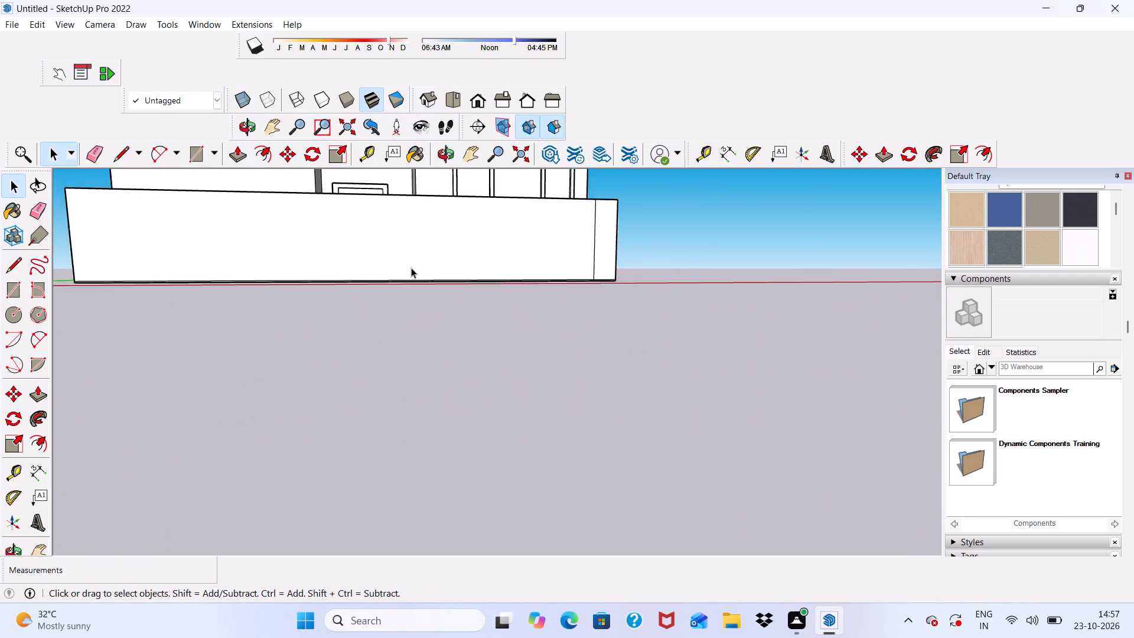
scroll(411, 268, "up", 2)
scroll(404, 265, "down", 3)
middle_click_drag(398, 284, 265, 306)
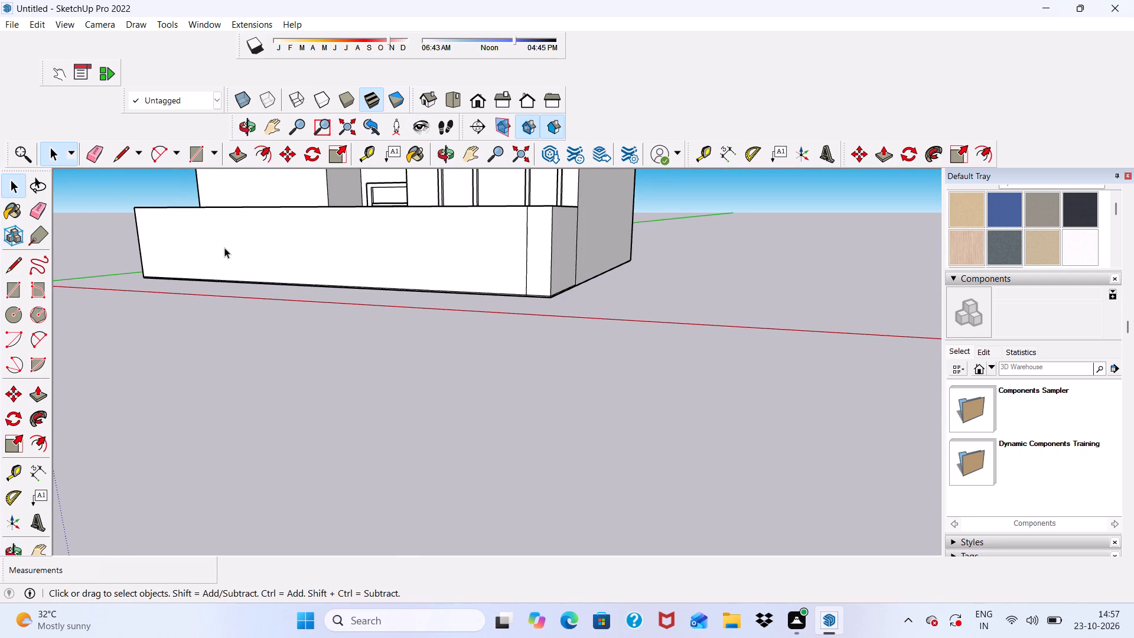
scroll(224, 248, "up", 5)
scroll(223, 246, "down", 5)
middle_click_drag(230, 274, 363, 280)
scroll(364, 280, "up", 1)
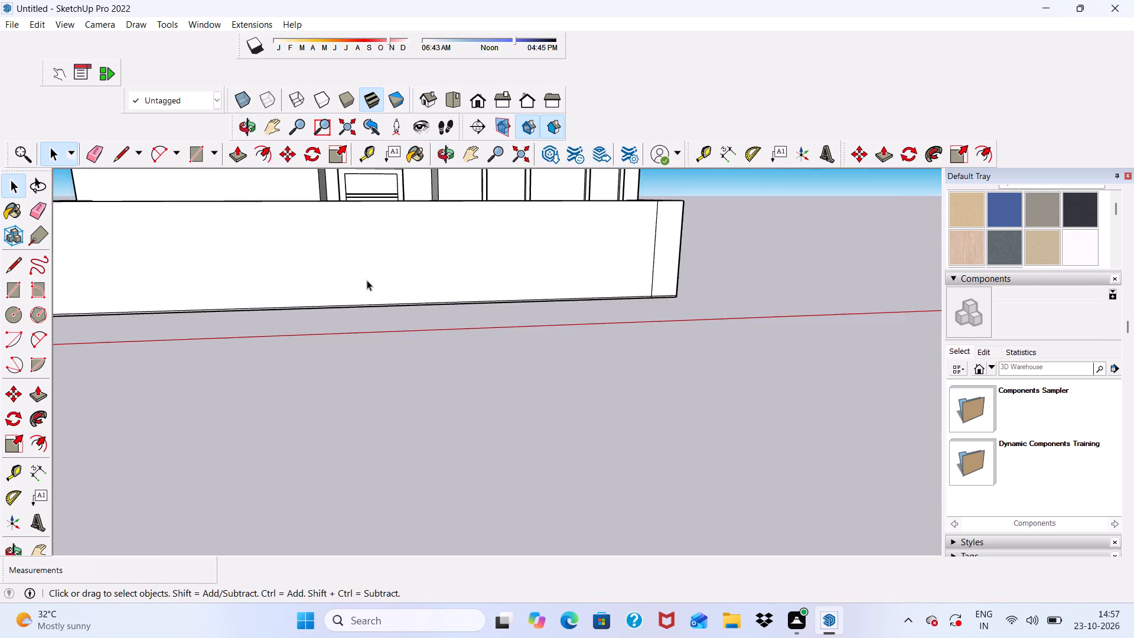
scroll(368, 276, "down", 5)
middle_click_drag(408, 343, 456, 348)
scroll(431, 328, "up", 1)
scroll(374, 257, "down", 13)
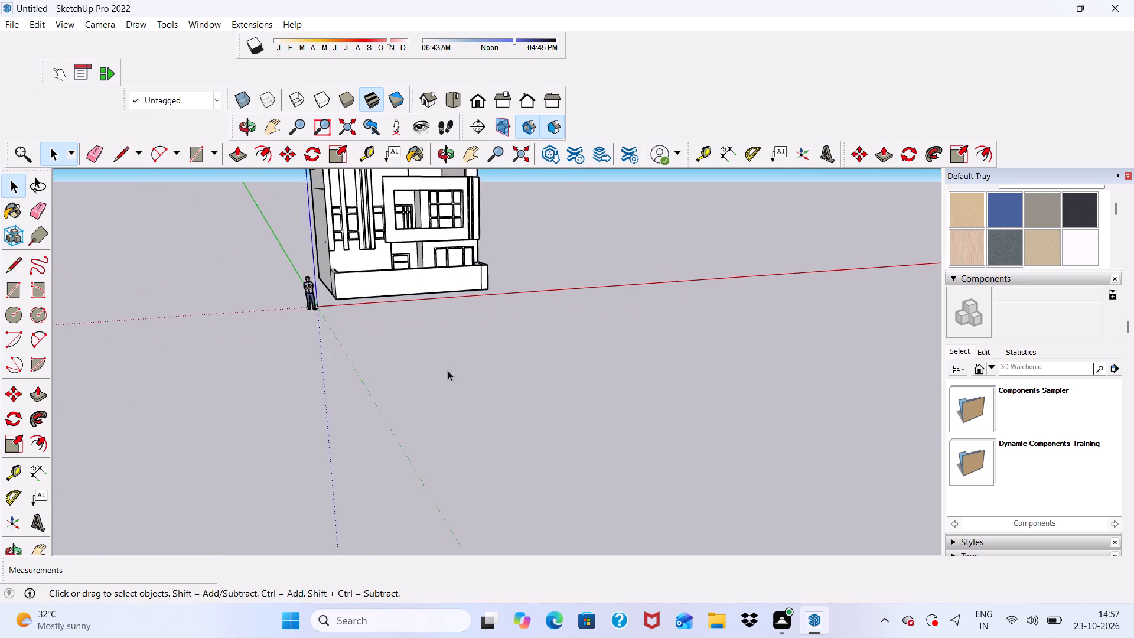
scroll(448, 370, "down", 2)
left_click(477, 97)
scroll(496, 276, "up", 2)
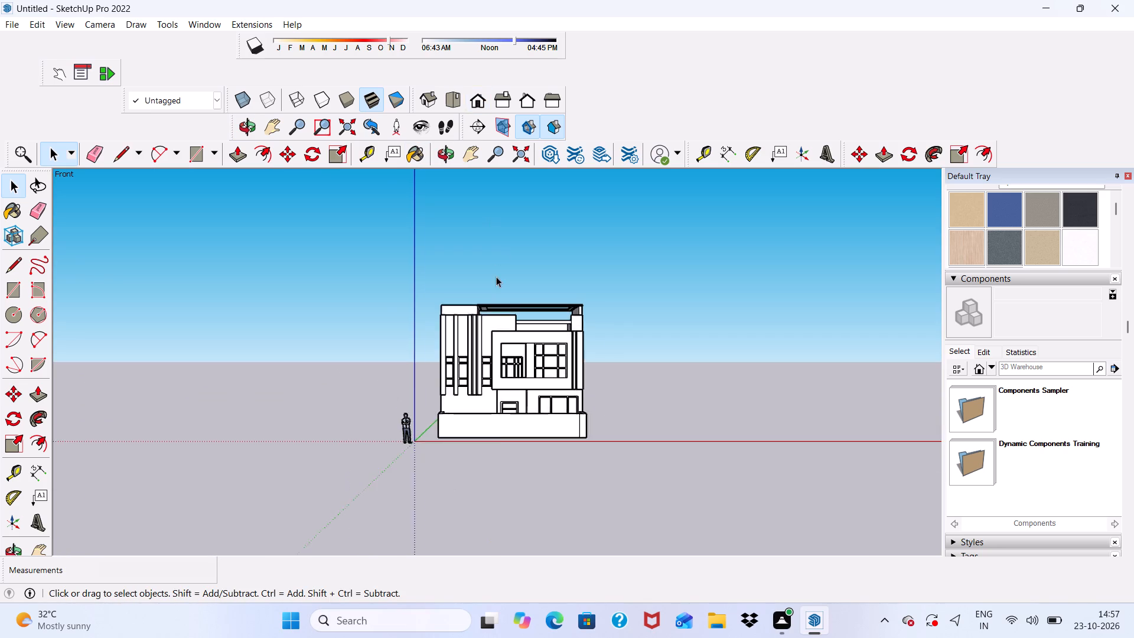
scroll(496, 276, "up", 3)
scroll(532, 460, "up", 5)
middle_click_drag(488, 512, 500, 475)
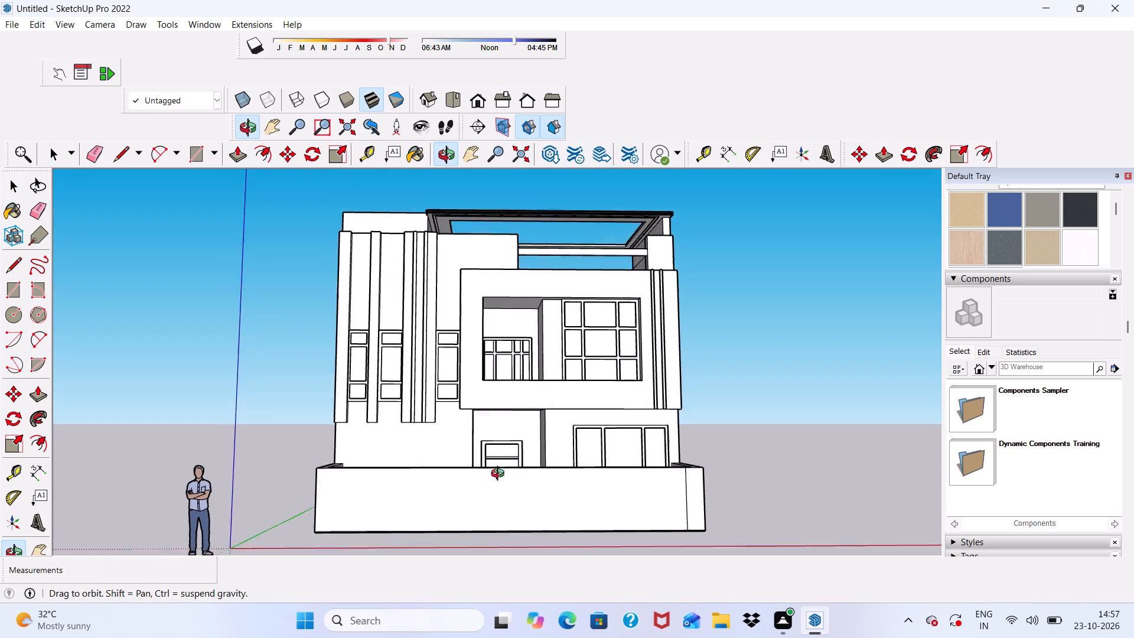
middle_click_drag(500, 475, 443, 537)
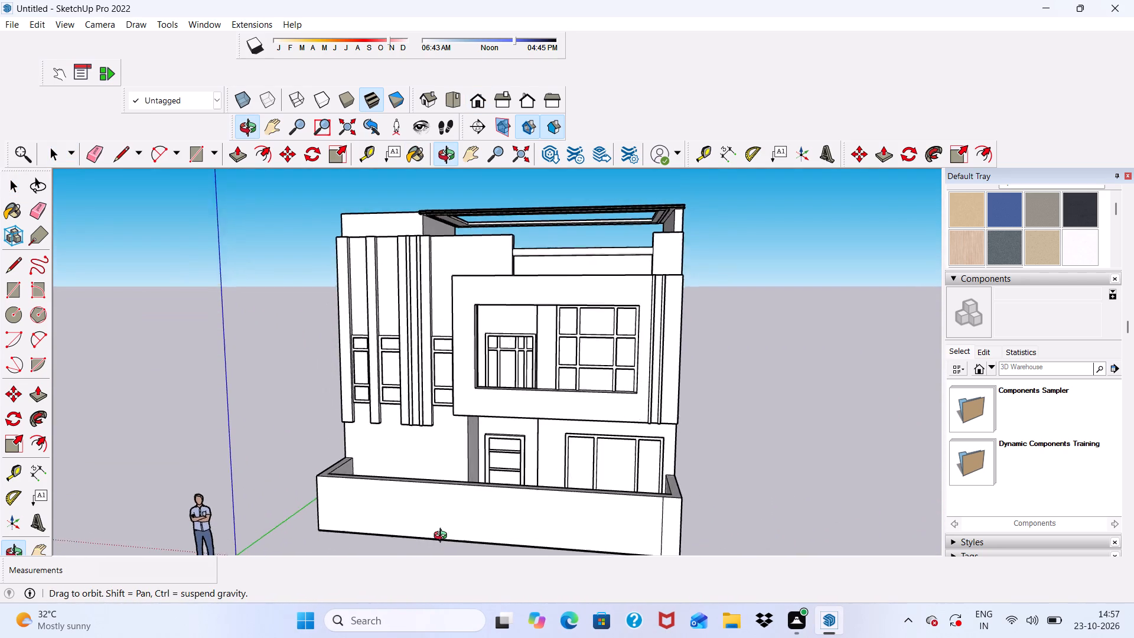
middle_click_drag(443, 537, 326, 611)
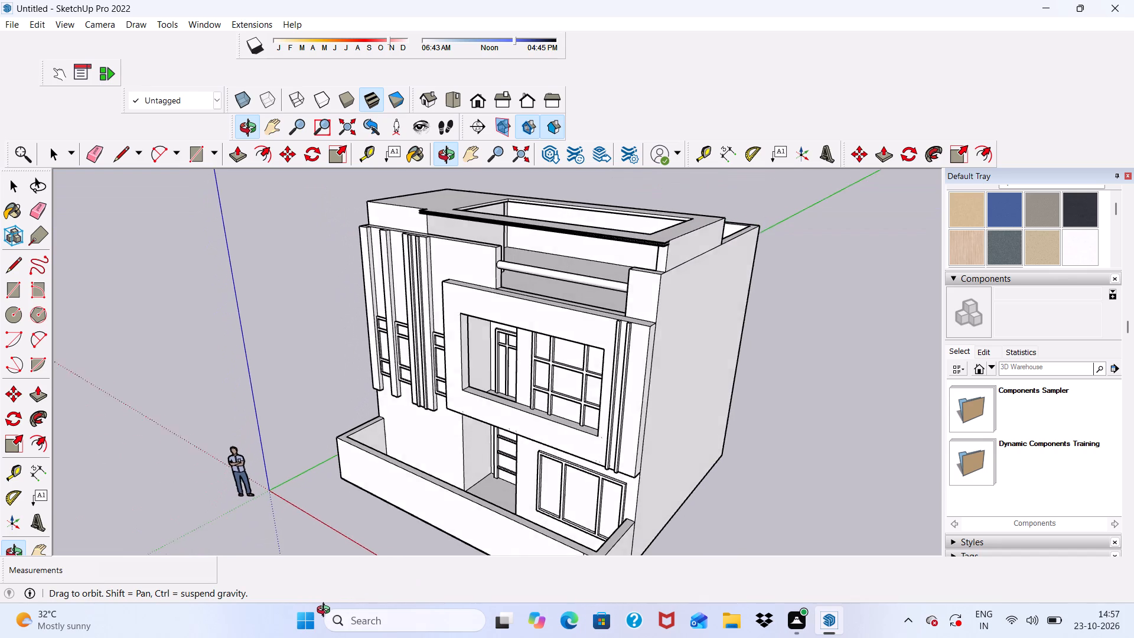
middle_click_drag(326, 611, 508, 586)
scroll(483, 494, "up", 5)
middle_click_drag(474, 486, 474, 295)
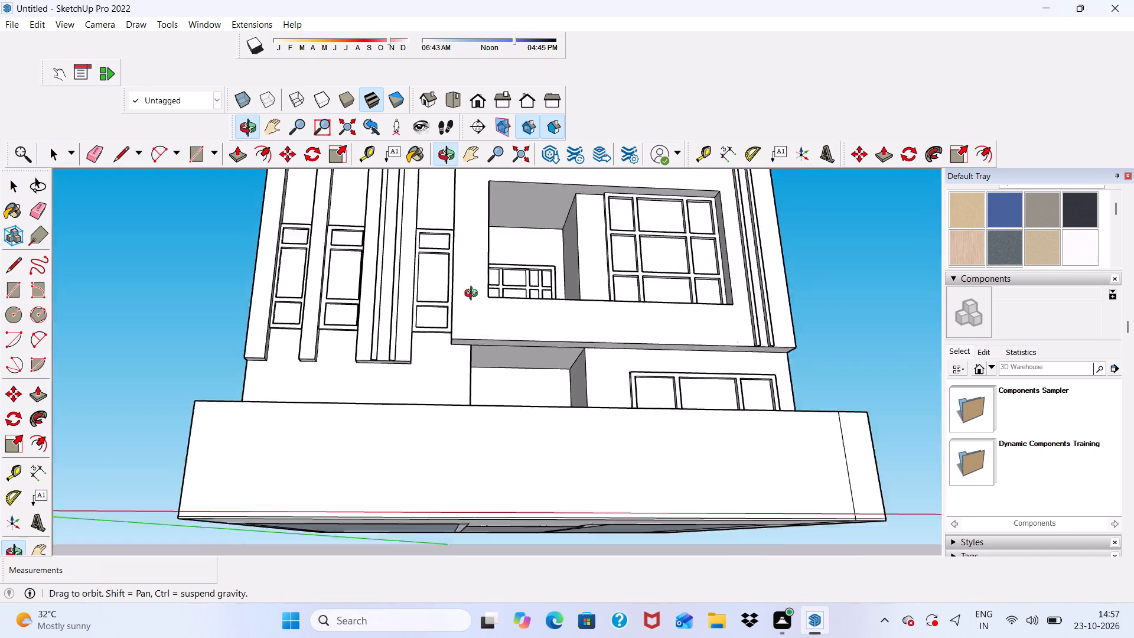
middle_click_drag(474, 295, 474, 284)
scroll(474, 262, "up", 1)
scroll(451, 235, "down", 9)
scroll(548, 220, "up", 6)
scroll(527, 193, "down", 7)
middle_click_drag(491, 399, 517, 564)
scroll(491, 449, "up", 5)
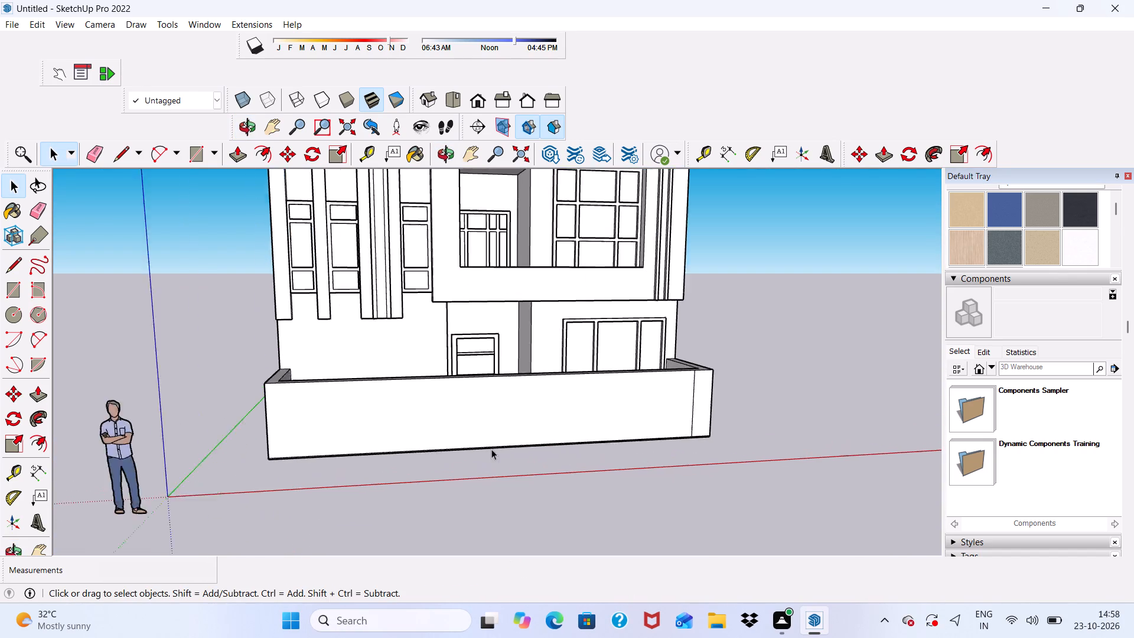
scroll(491, 449, "down", 1)
middle_click_drag(497, 470, 425, 469)
scroll(422, 478, "up", 1)
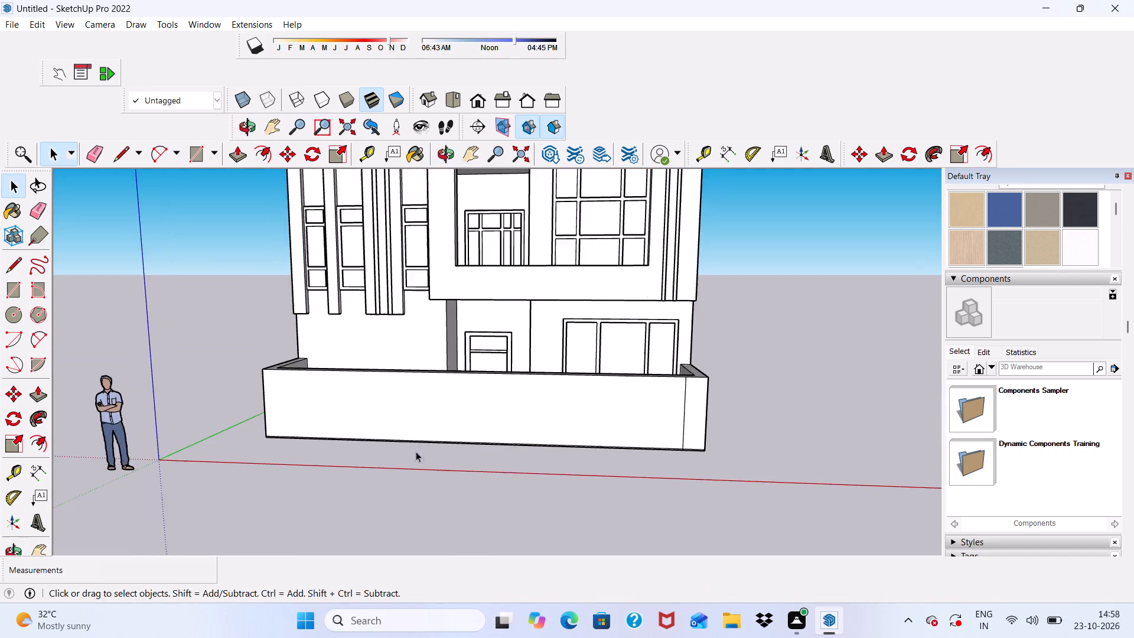
scroll(408, 400, "down", 6)
scroll(144, 474, "up", 7)
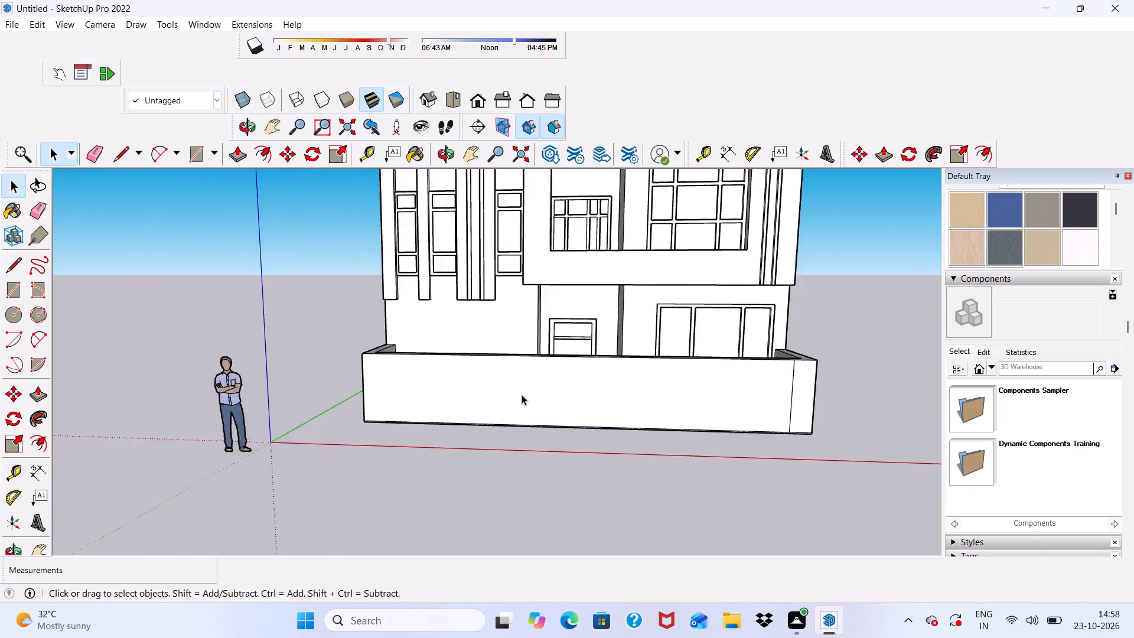
scroll(522, 395, "up", 2)
scroll(478, 388, "down", 2)
middle_click_drag(317, 439, 508, 485)
scroll(508, 485, "up", 4)
scroll(448, 404, "down", 9)
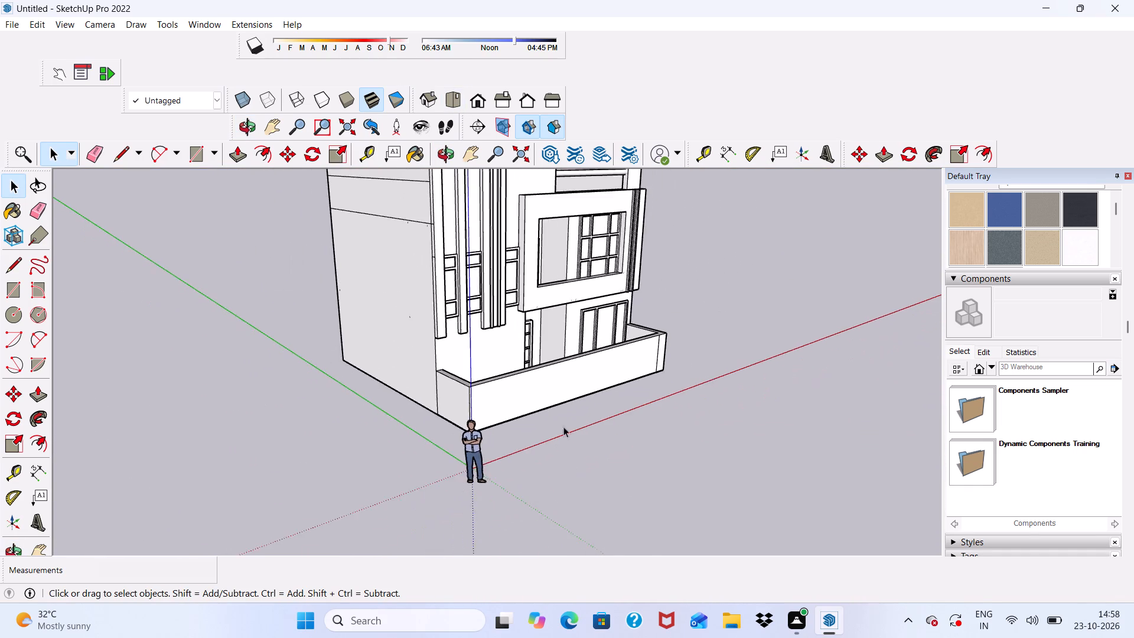
scroll(563, 427, "down", 3)
middle_click_drag(549, 466, 288, 464)
middle_click_drag(302, 466, 370, 432)
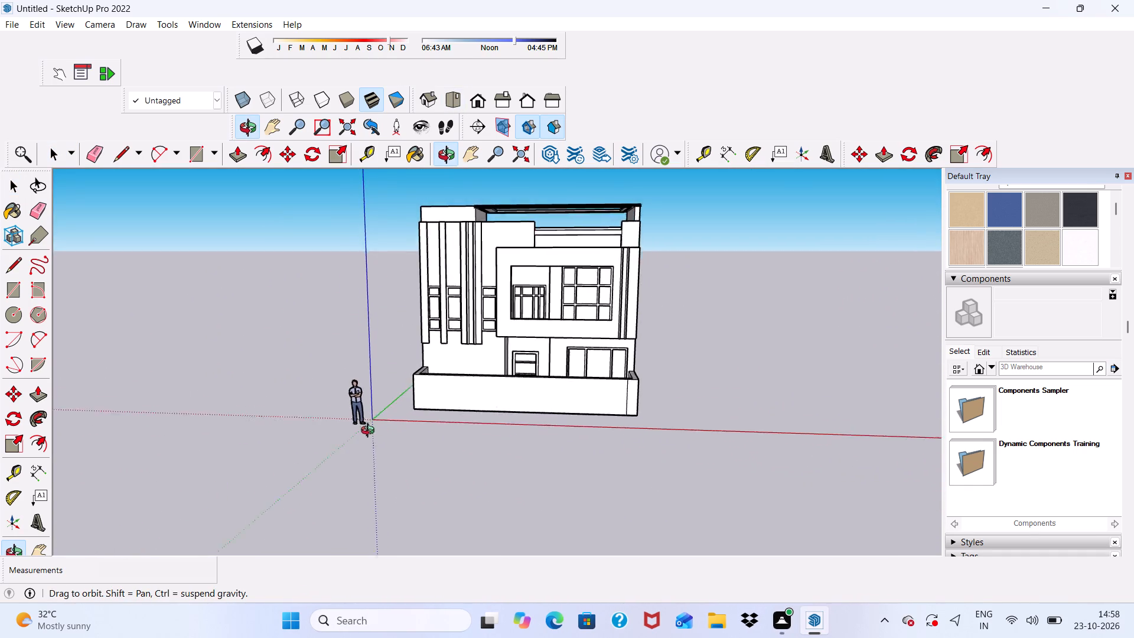
middle_click_drag(370, 432, 400, 424)
scroll(487, 261, "up", 4)
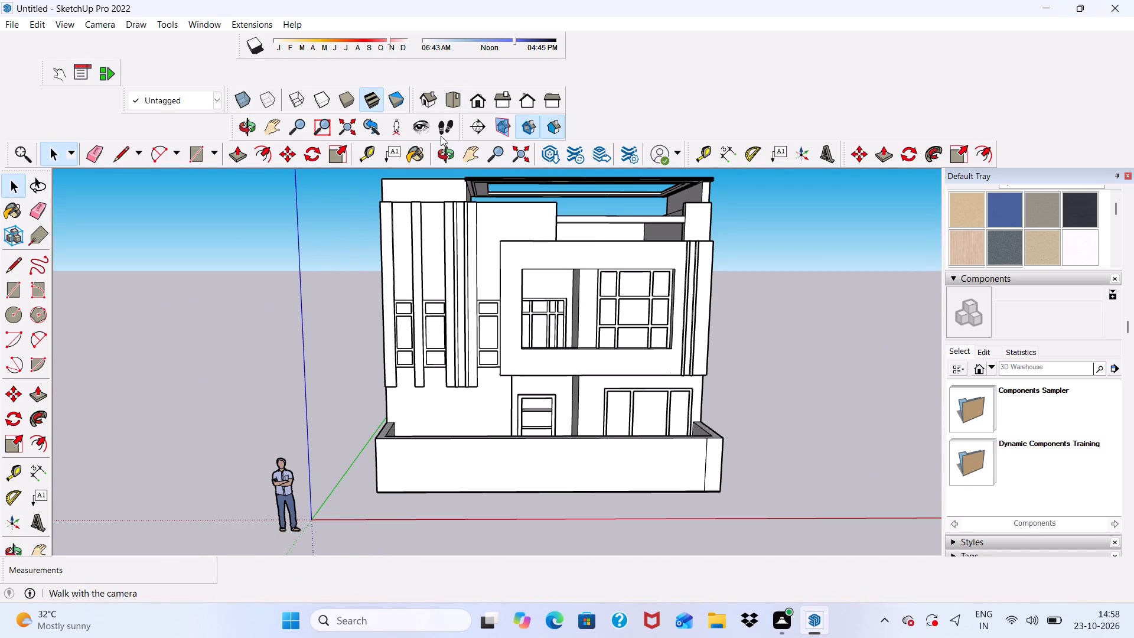
In the front view, erase the vertical line on the boundary wall's outer front face near its right end.
left_click(473, 93)
scroll(592, 497, "down", 1)
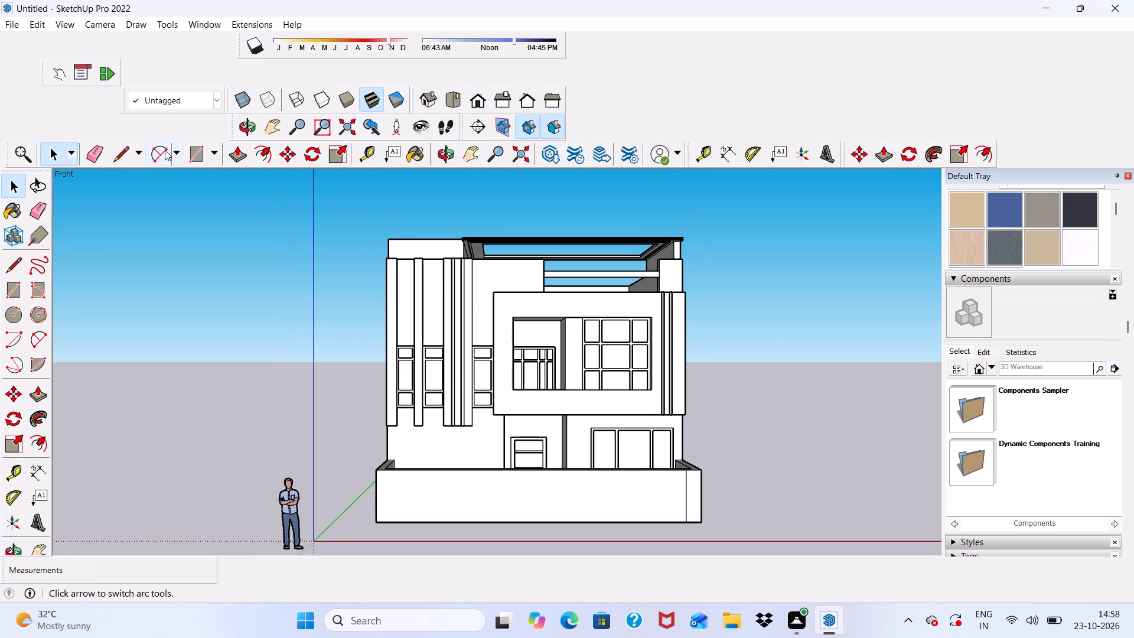
left_click(96, 151)
scroll(465, 462, "down", 2)
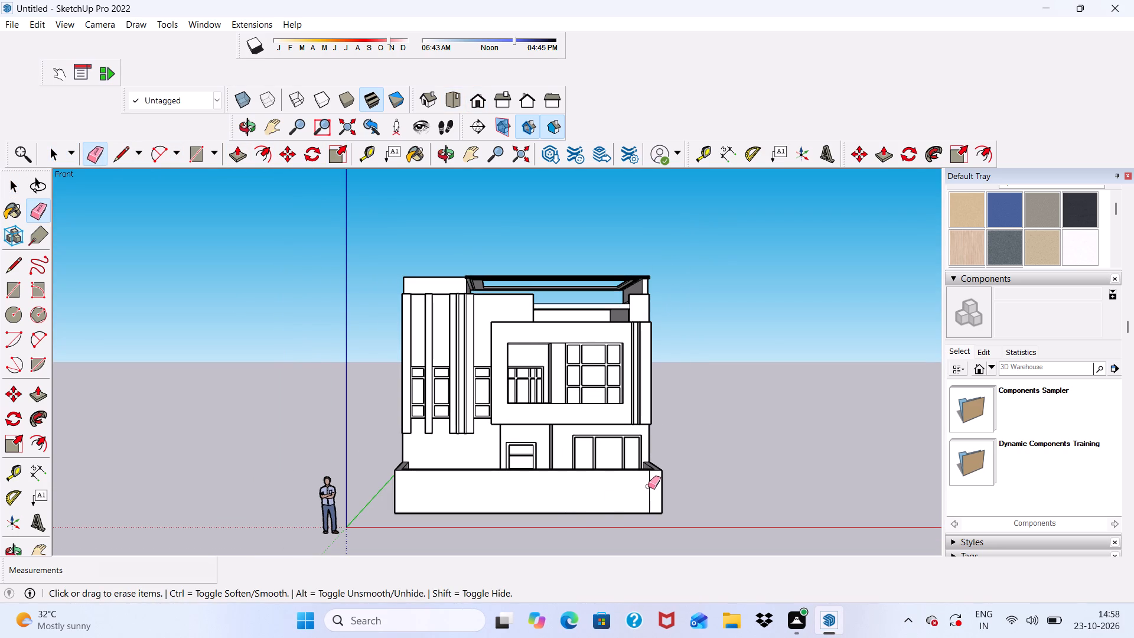
left_click(648, 486)
scroll(506, 413, "down", 5)
scroll(630, 477, "up", 5)
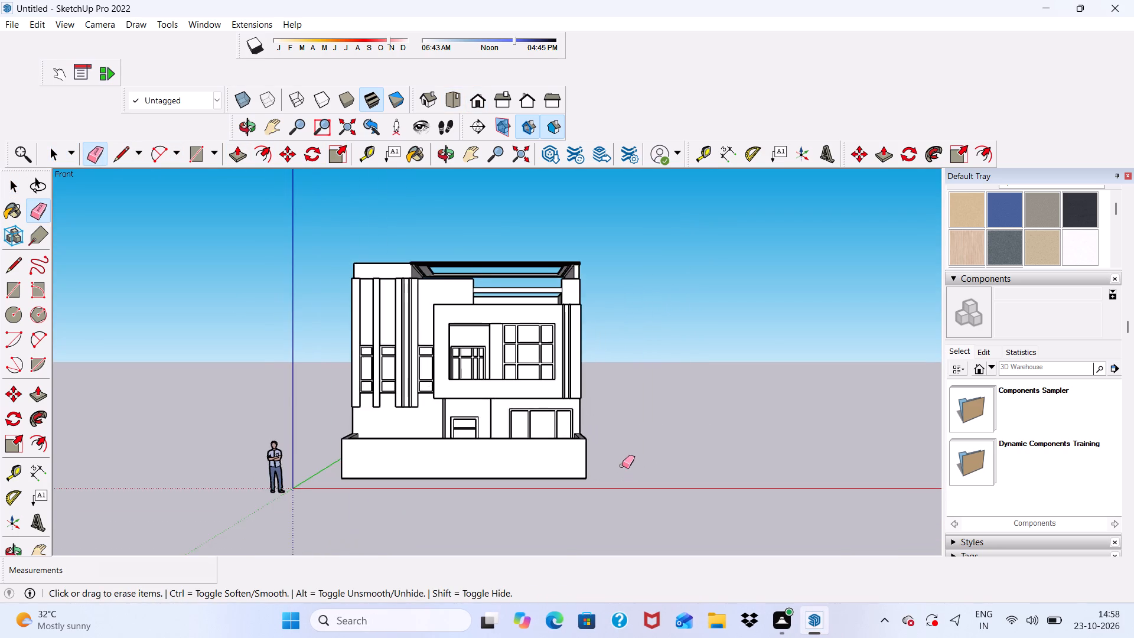
Erase the vertical seam on the outer side face where the boundary wall meets the house's right side.
middle_click_drag(617, 466, 410, 500)
scroll(523, 475, "up", 5)
left_click_drag(553, 463, 558, 472)
scroll(477, 315, "up", 4)
middle_click_drag(485, 333, 538, 345)
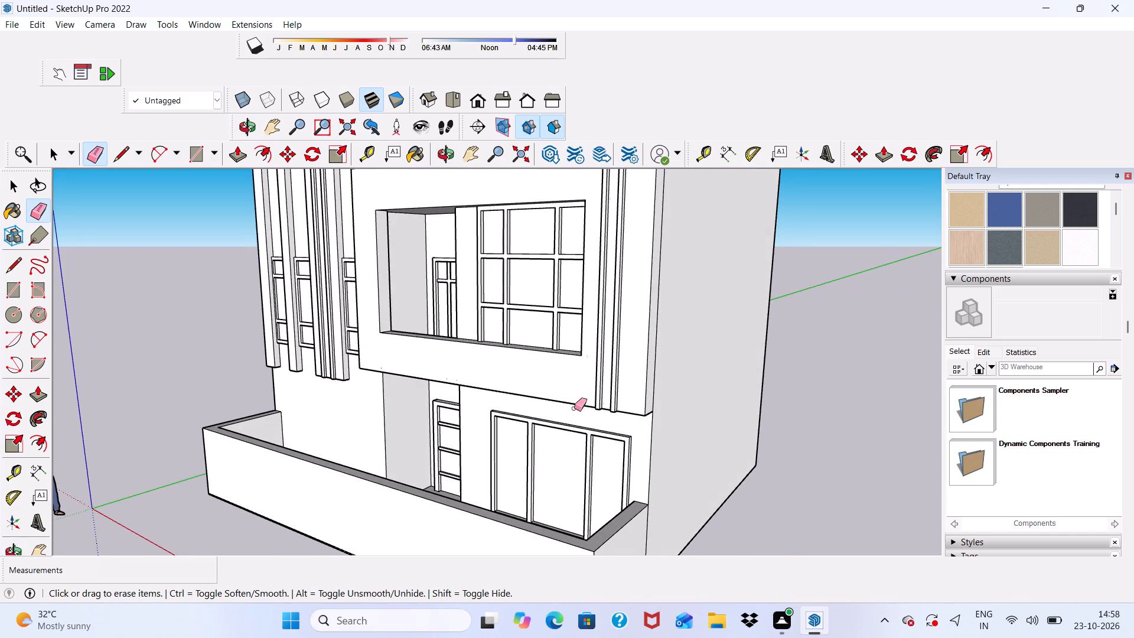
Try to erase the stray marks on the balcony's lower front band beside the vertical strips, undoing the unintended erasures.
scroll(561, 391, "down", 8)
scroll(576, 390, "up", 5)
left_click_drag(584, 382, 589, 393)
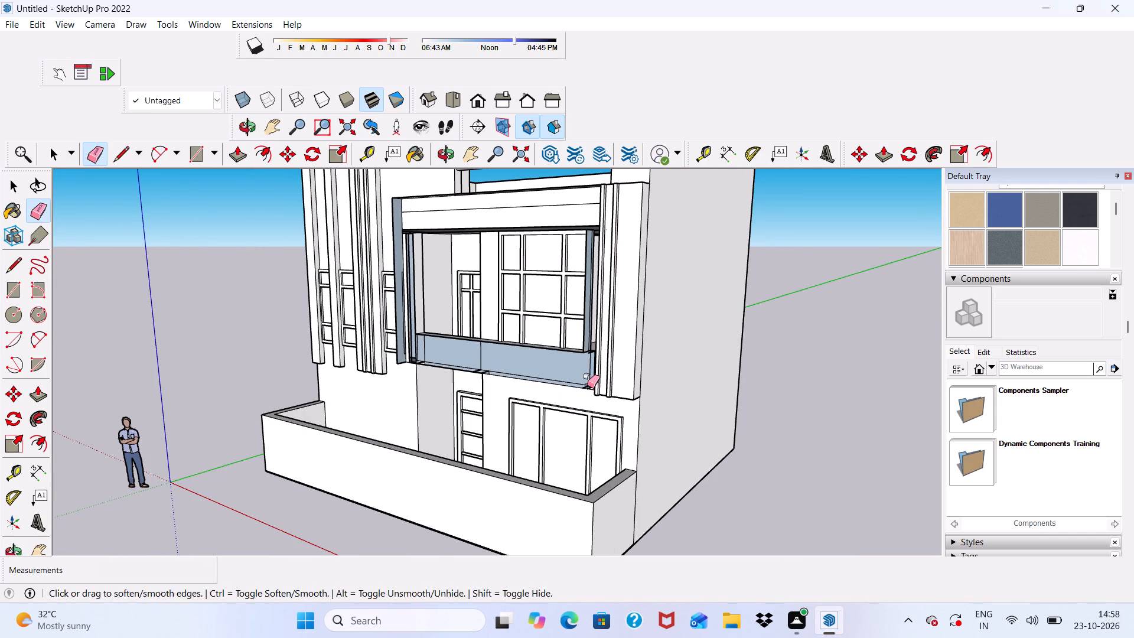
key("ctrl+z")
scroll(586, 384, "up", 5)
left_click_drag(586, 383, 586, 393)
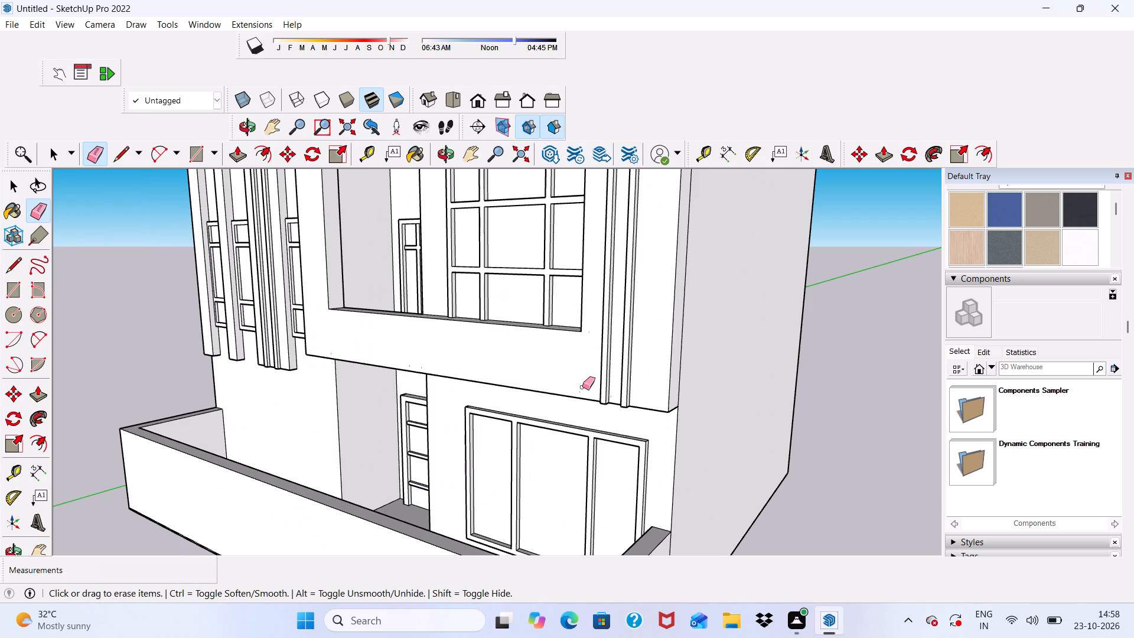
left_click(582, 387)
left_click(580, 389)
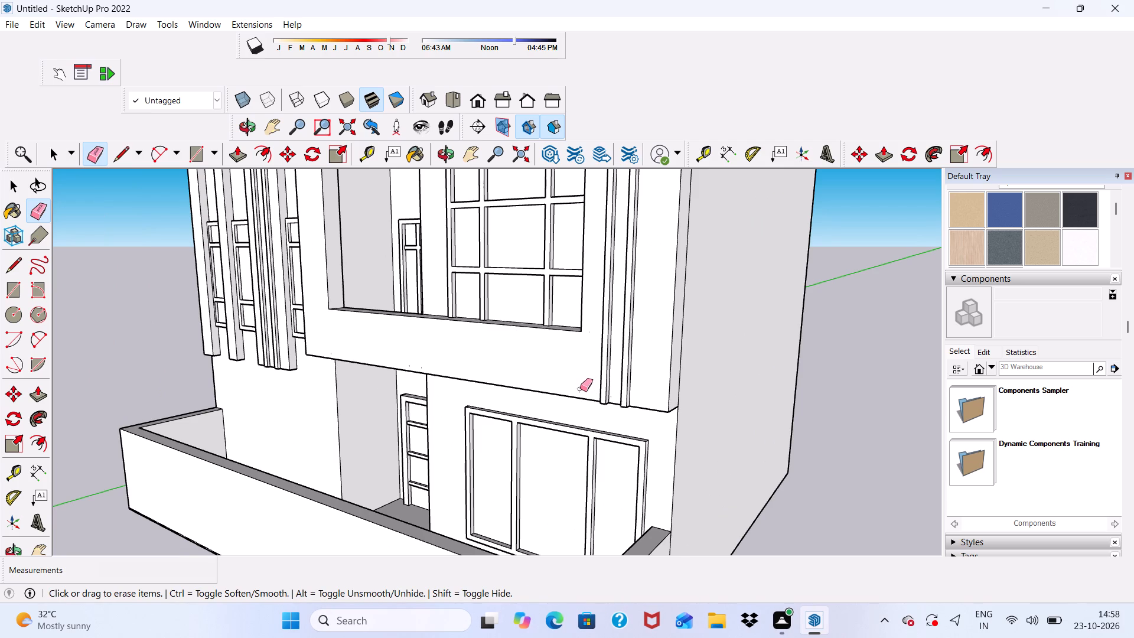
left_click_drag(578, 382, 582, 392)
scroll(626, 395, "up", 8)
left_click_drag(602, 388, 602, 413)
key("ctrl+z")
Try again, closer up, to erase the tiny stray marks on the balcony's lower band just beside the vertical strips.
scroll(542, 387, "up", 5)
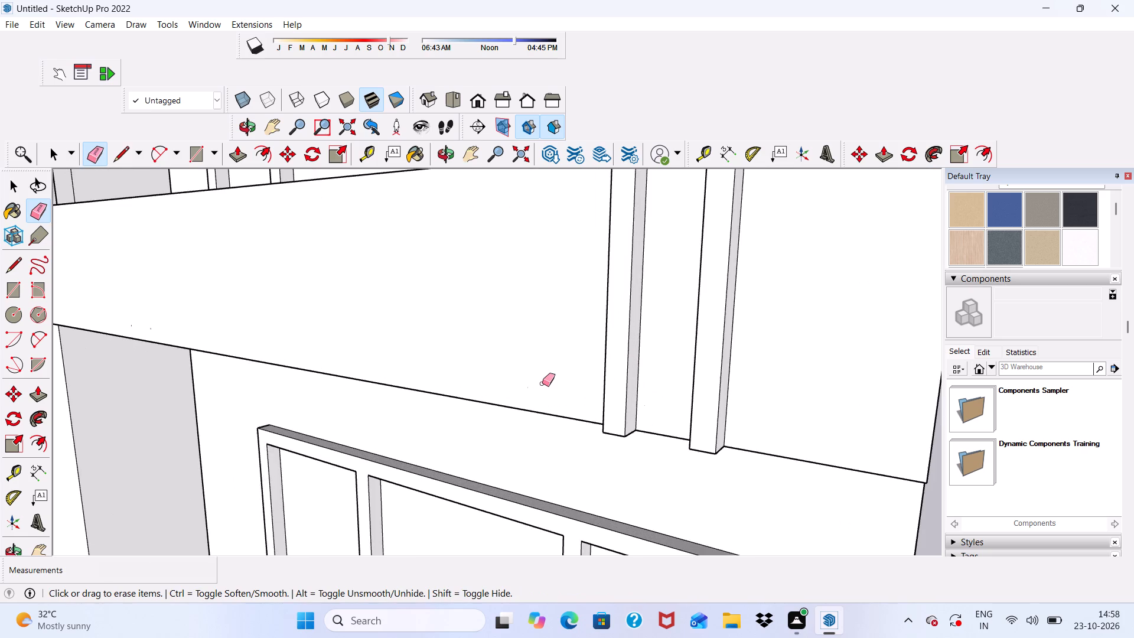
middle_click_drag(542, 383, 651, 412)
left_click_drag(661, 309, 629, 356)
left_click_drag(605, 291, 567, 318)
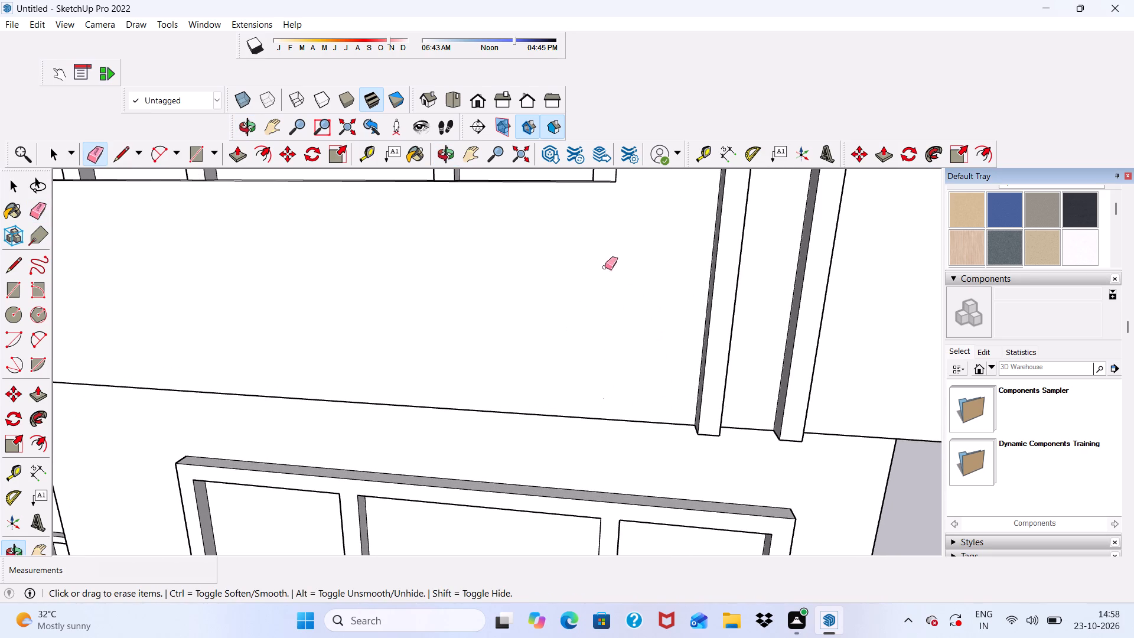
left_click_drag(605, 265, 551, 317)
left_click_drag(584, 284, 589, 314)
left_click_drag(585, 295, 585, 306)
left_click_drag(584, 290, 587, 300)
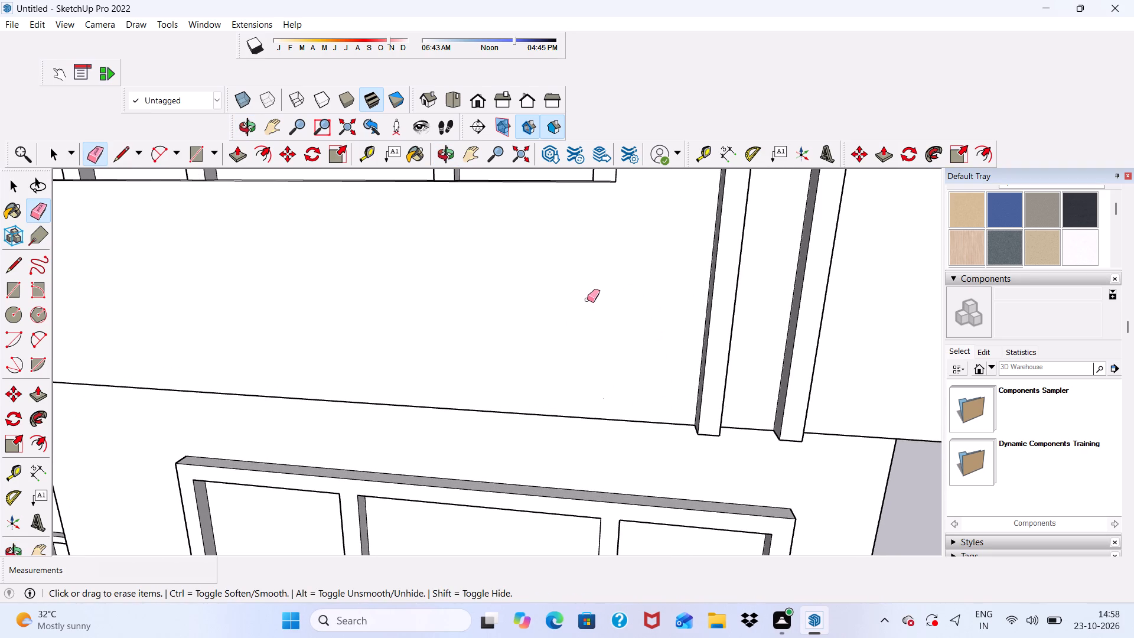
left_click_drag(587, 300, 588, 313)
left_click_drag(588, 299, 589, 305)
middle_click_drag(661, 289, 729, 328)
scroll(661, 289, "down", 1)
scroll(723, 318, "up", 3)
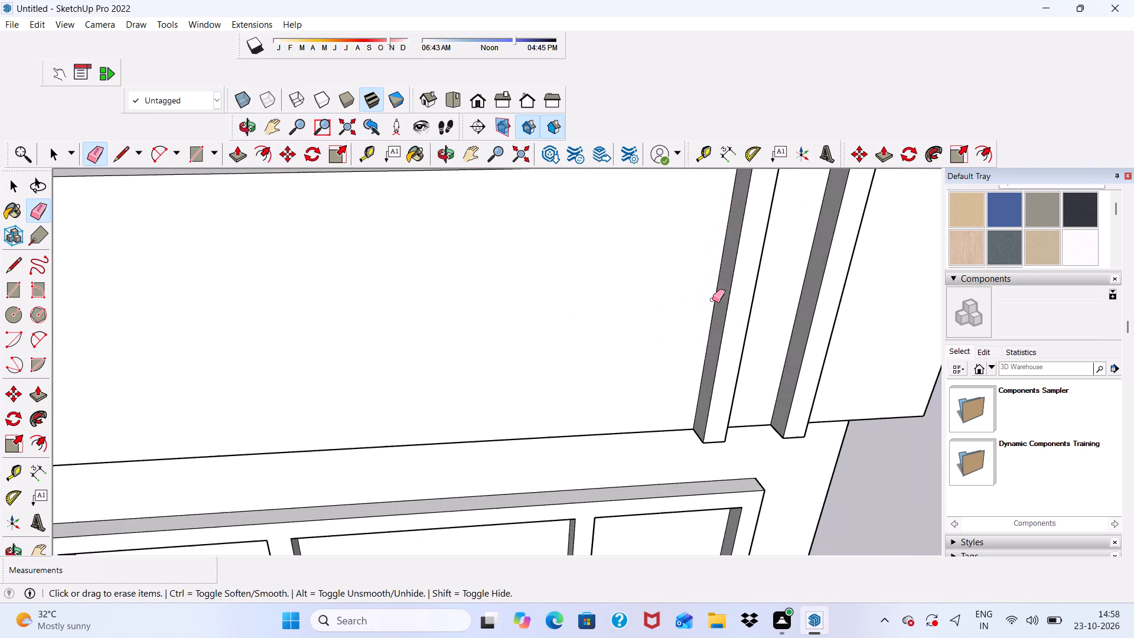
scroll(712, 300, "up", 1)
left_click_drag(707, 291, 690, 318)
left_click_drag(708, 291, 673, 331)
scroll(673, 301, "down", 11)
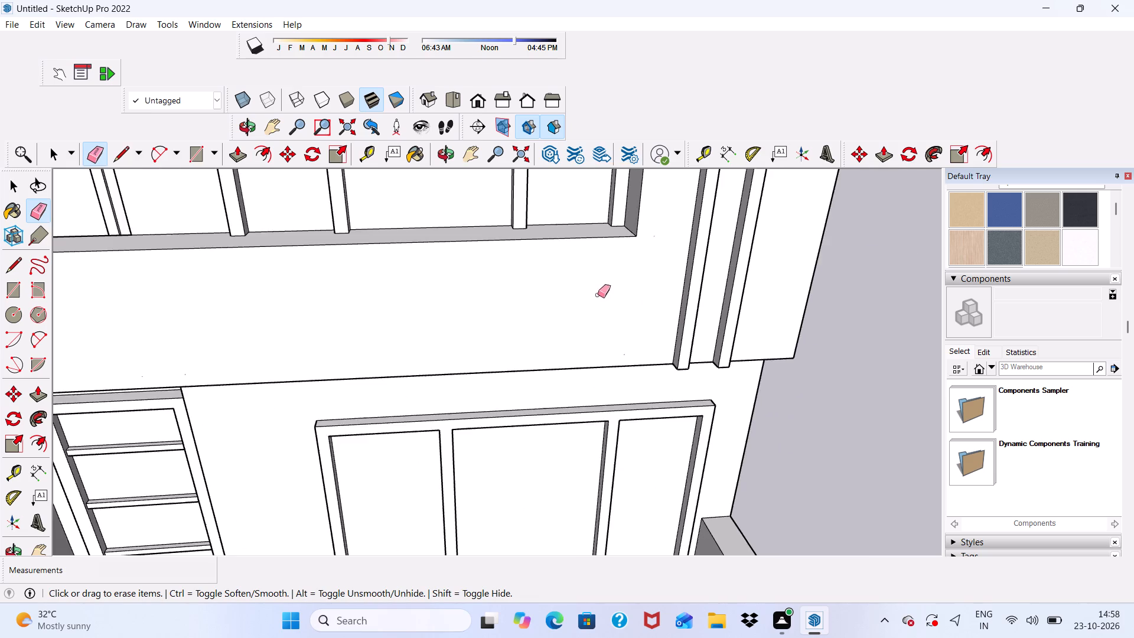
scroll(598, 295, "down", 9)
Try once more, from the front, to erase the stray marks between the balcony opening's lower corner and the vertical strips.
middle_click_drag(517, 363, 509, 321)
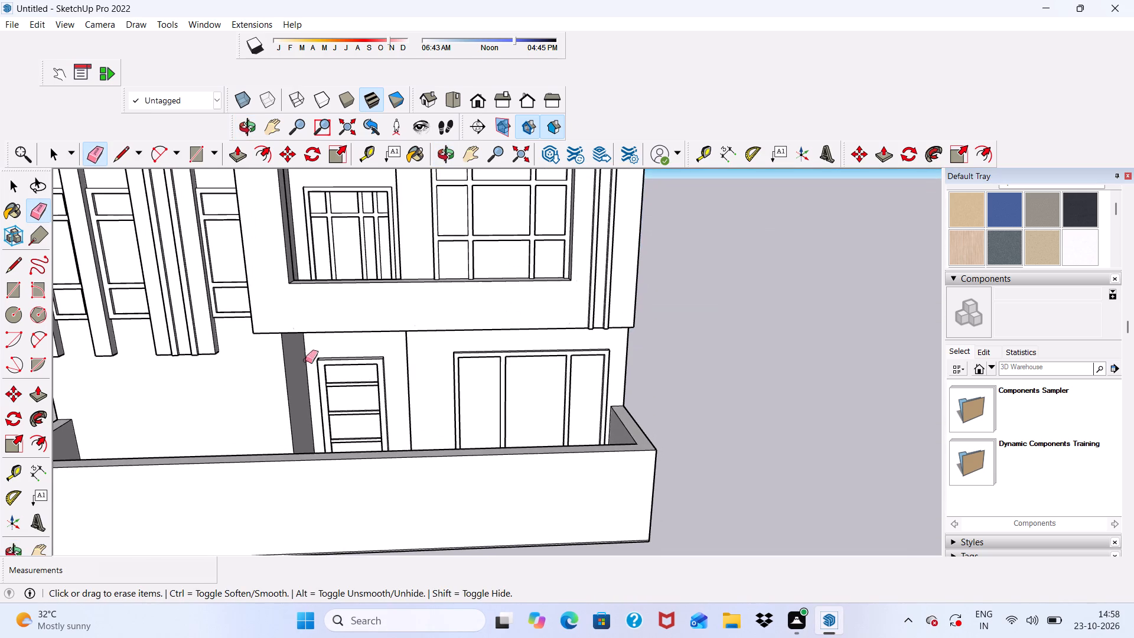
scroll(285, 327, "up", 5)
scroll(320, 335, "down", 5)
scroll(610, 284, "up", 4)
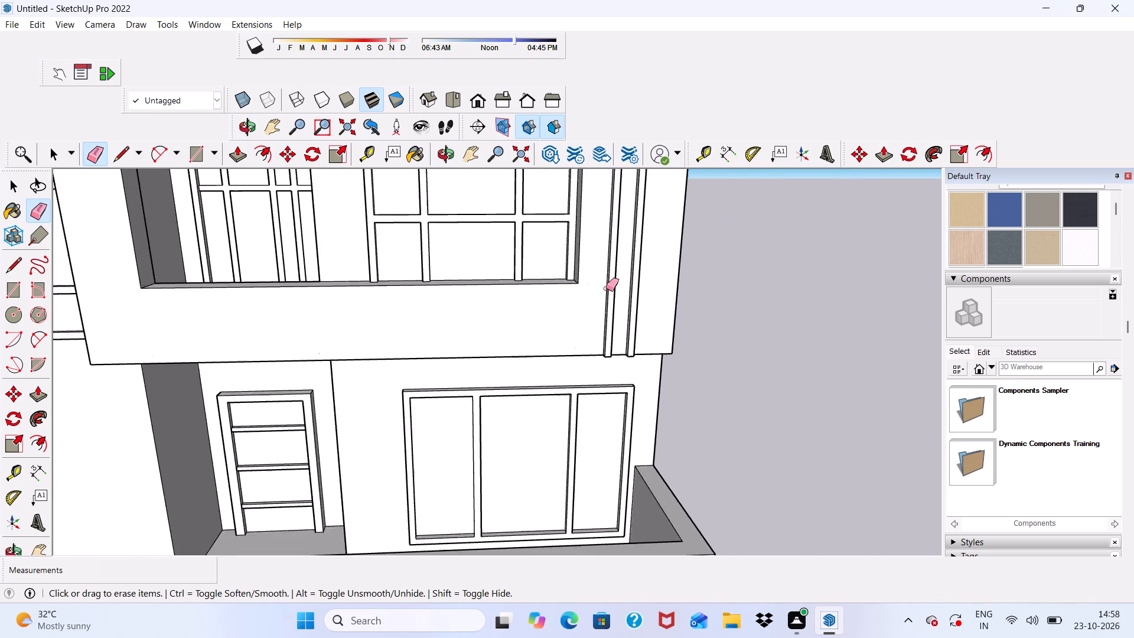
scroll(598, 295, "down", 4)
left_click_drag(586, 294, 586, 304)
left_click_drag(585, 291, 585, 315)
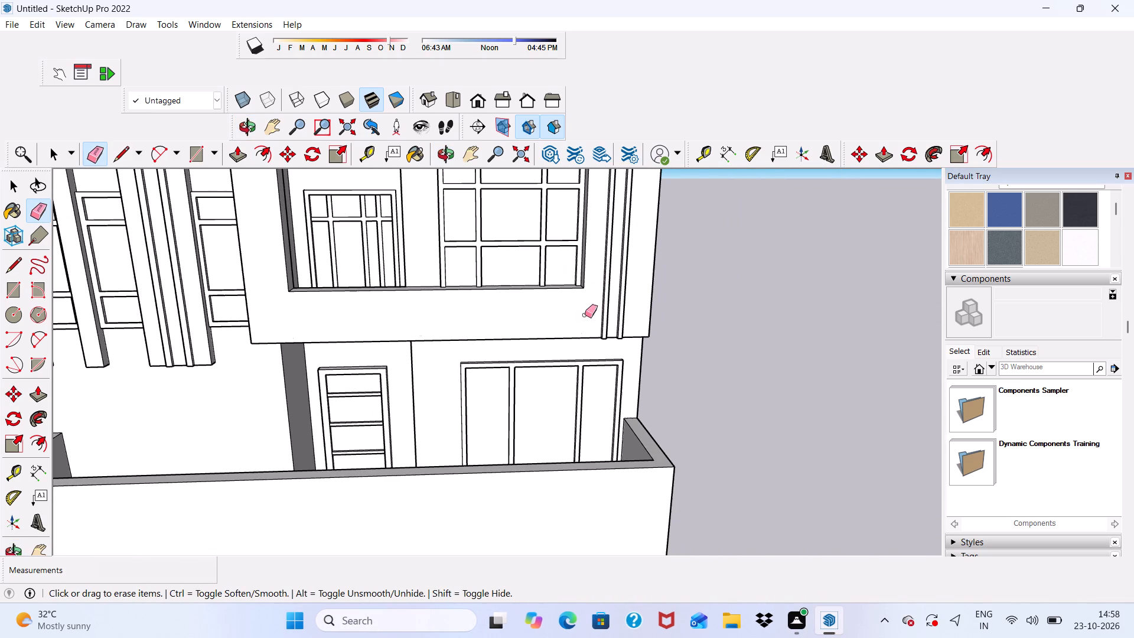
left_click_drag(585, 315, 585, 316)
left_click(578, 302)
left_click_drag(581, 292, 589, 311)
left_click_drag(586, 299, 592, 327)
Examine the whole house with its boundary wall from the side, from below, from above and from the front.
scroll(578, 315, "down", 9)
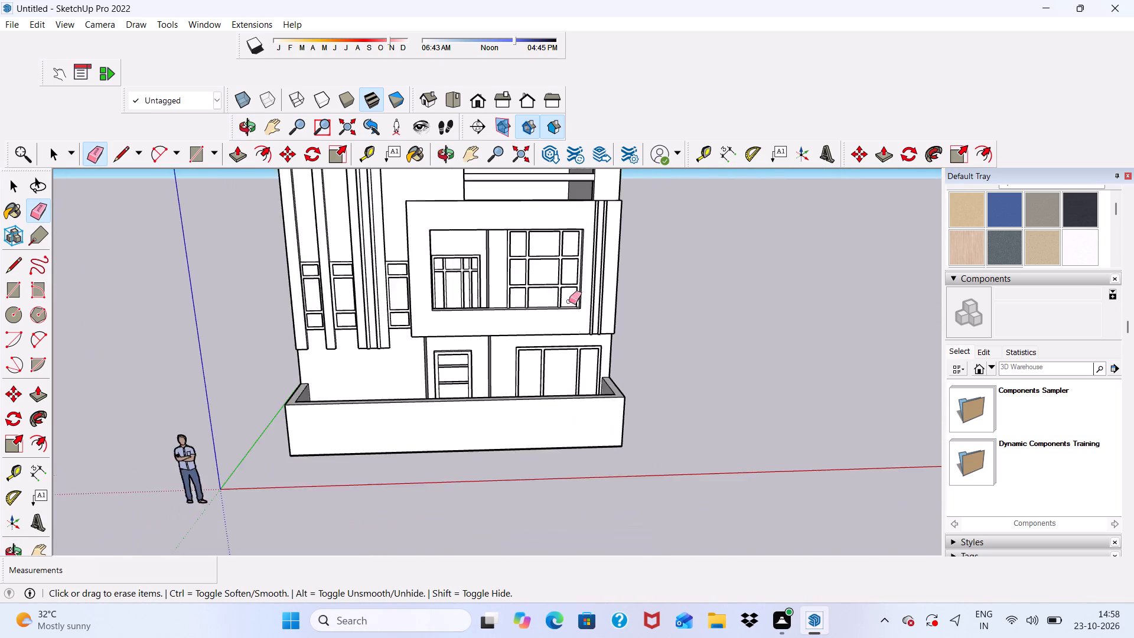
scroll(569, 301, "down", 4)
scroll(577, 210, "up", 6)
scroll(577, 207, "down", 3)
middle_click_drag(584, 289, 250, 389)
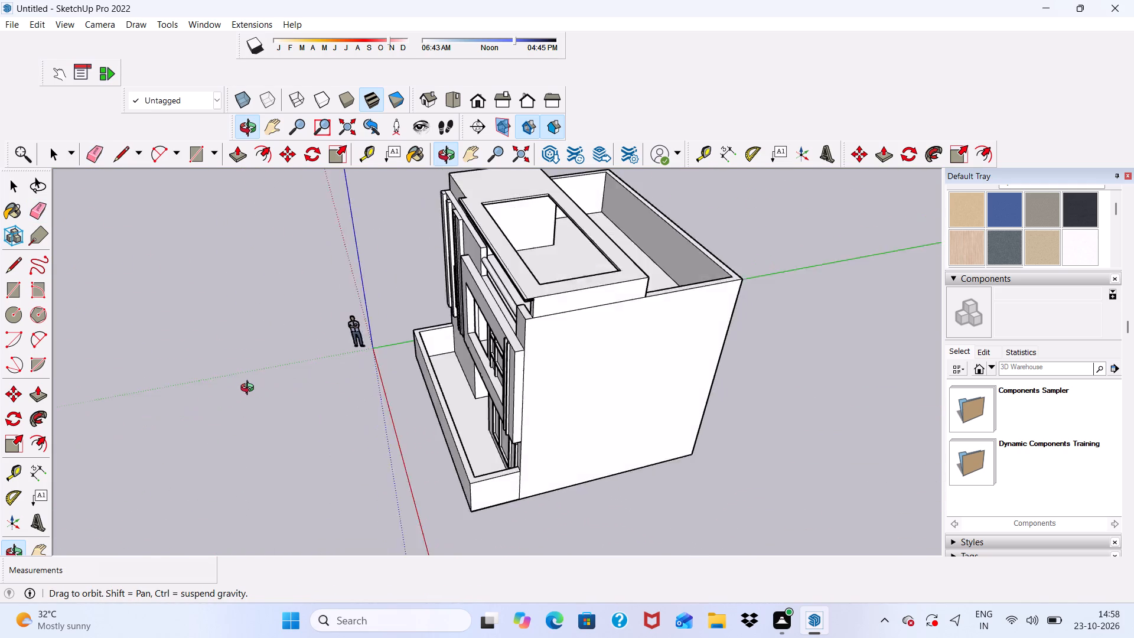
middle_click_drag(250, 389, 661, 145)
key("space")
scroll(658, 214, "up", 5)
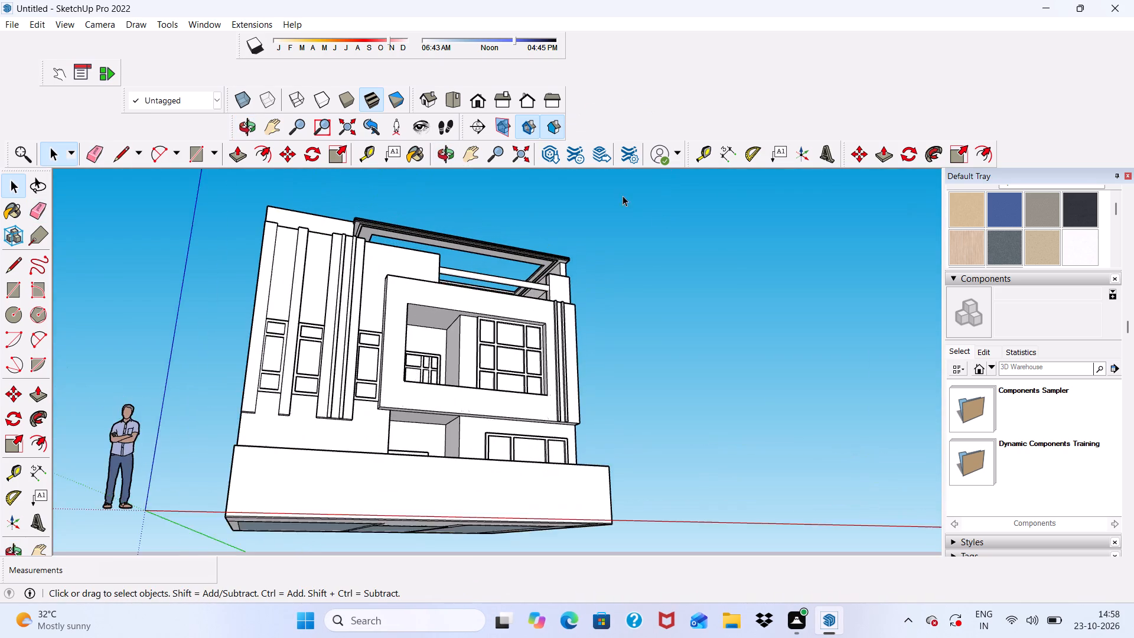
scroll(493, 225, "up", 4)
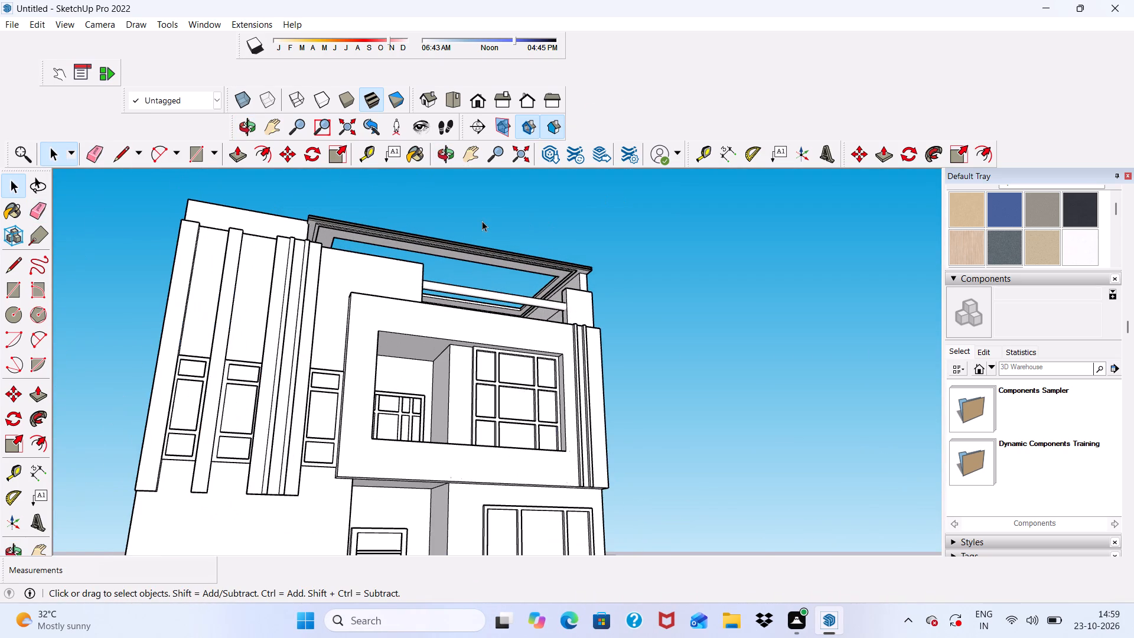
scroll(481, 221, "down", 4)
scroll(432, 243, "up", 4)
scroll(392, 263, "down", 4)
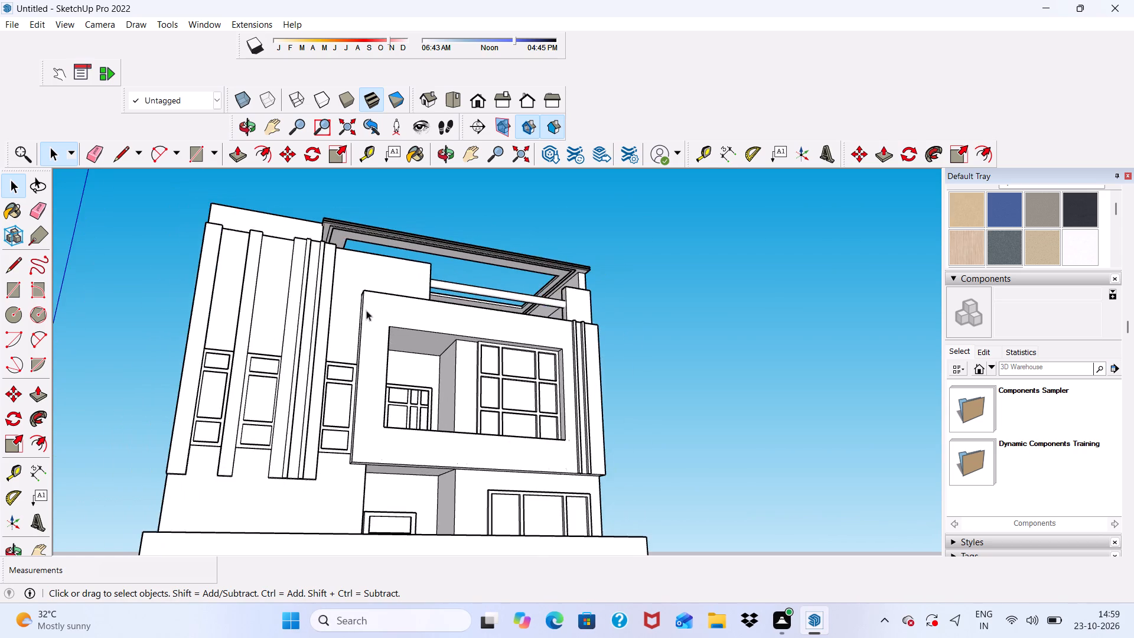
scroll(359, 290, "down", 13)
middle_click_drag(402, 360, 329, 512)
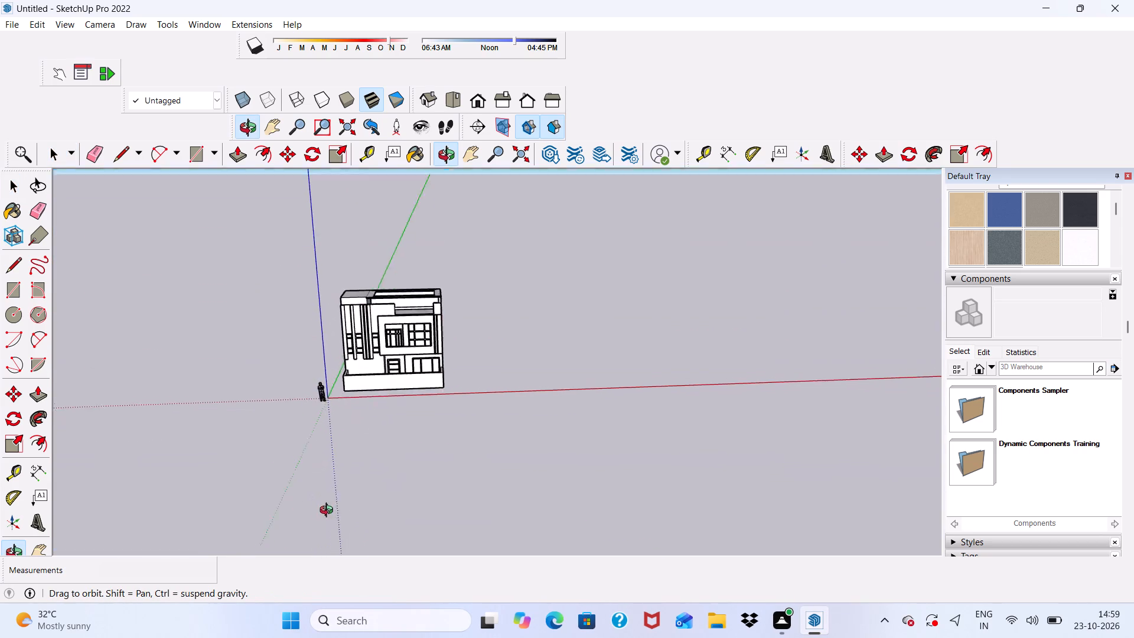
middle_click_drag(329, 512, 322, 512)
scroll(379, 385, "up", 10)
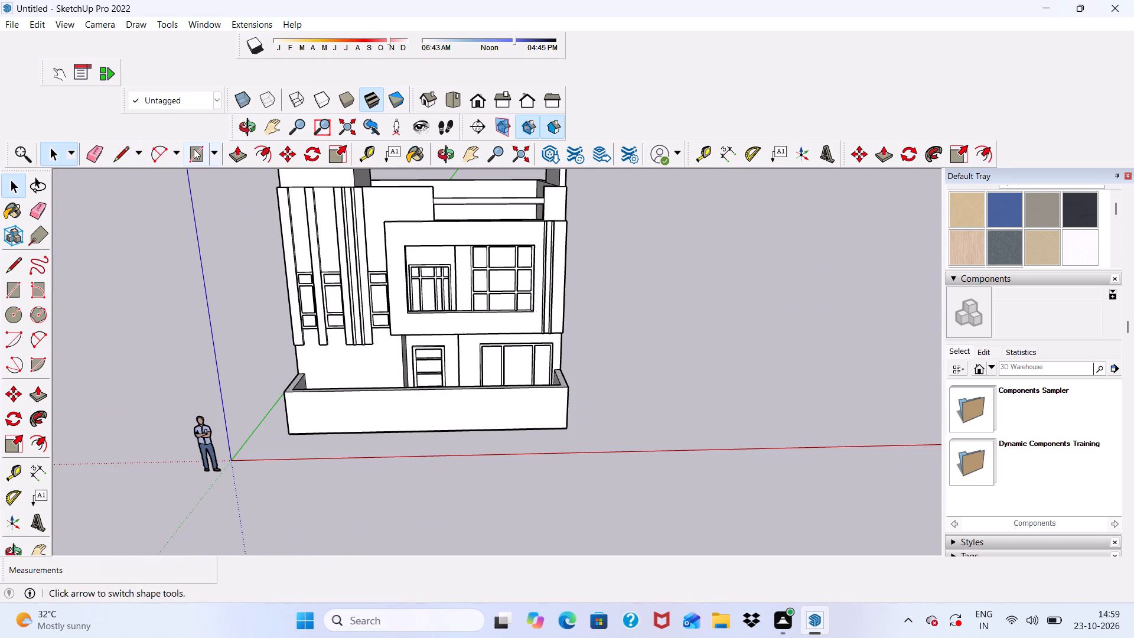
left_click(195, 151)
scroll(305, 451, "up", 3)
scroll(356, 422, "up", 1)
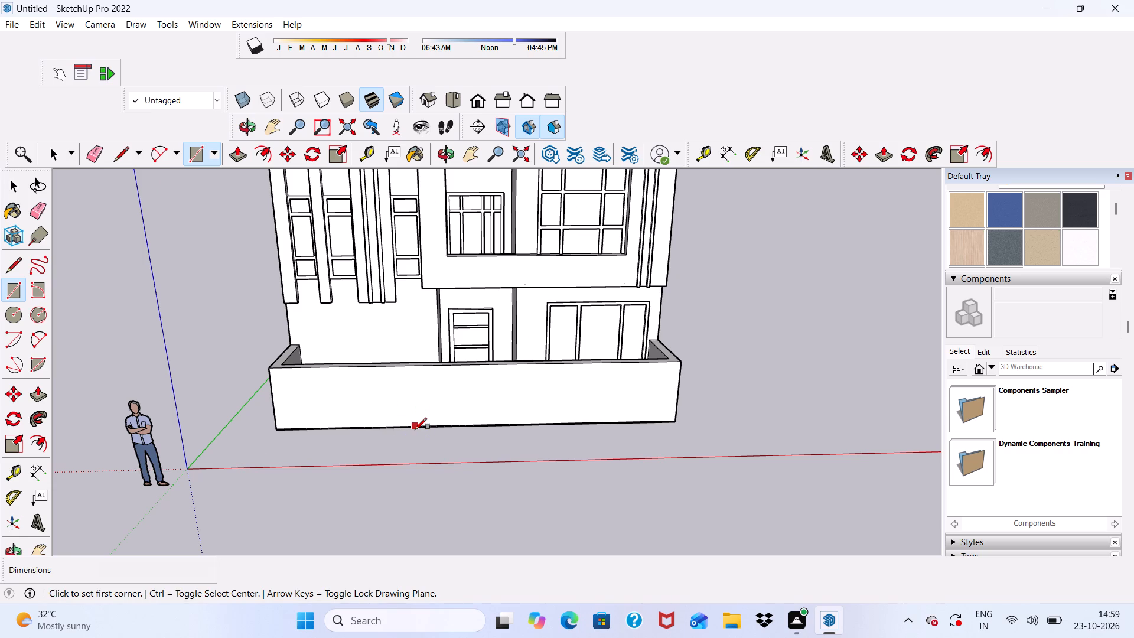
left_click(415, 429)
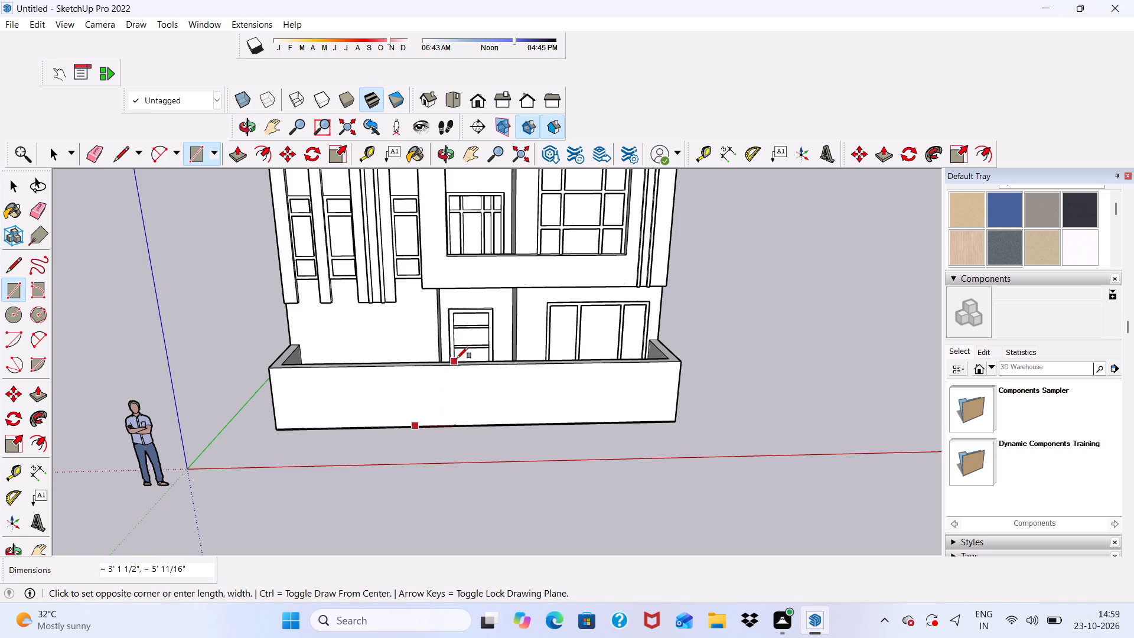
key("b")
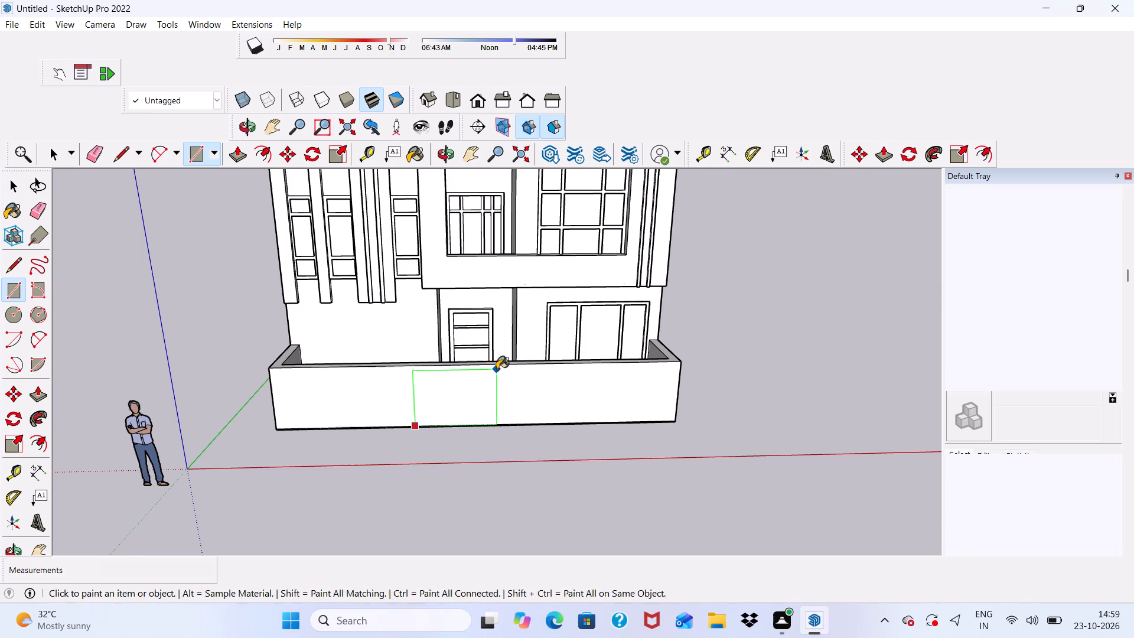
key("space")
Push/Pull the boundary wall's U-shaped top face up by 2'.
middle_click_drag(471, 365, 448, 467)
scroll(402, 424, "up", 2)
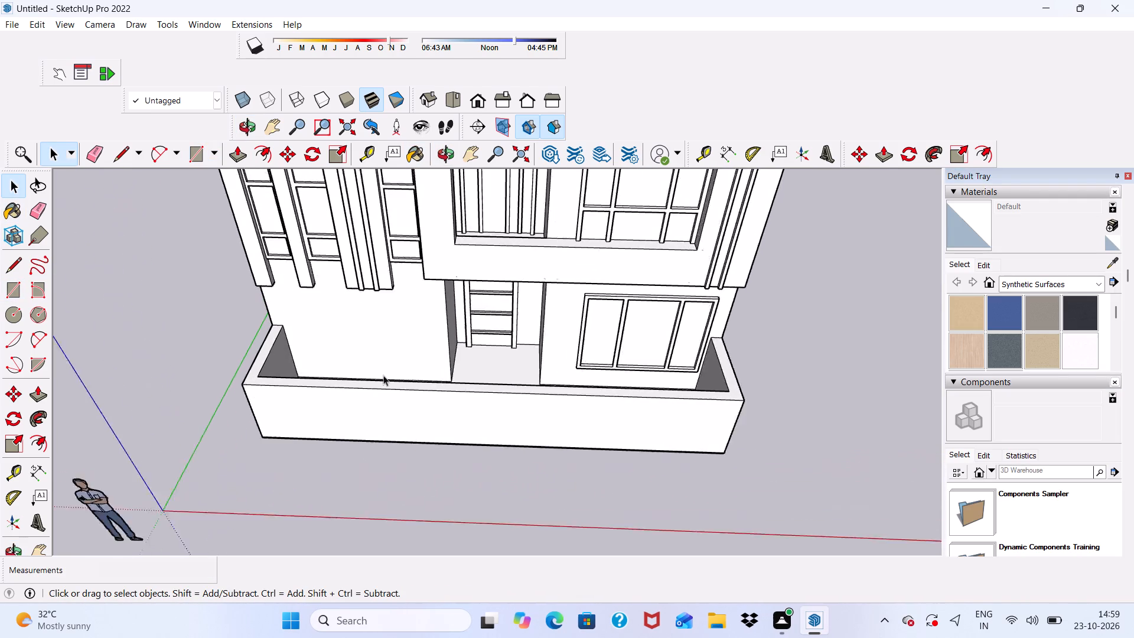
scroll(383, 375, "up", 5)
left_click(369, 387)
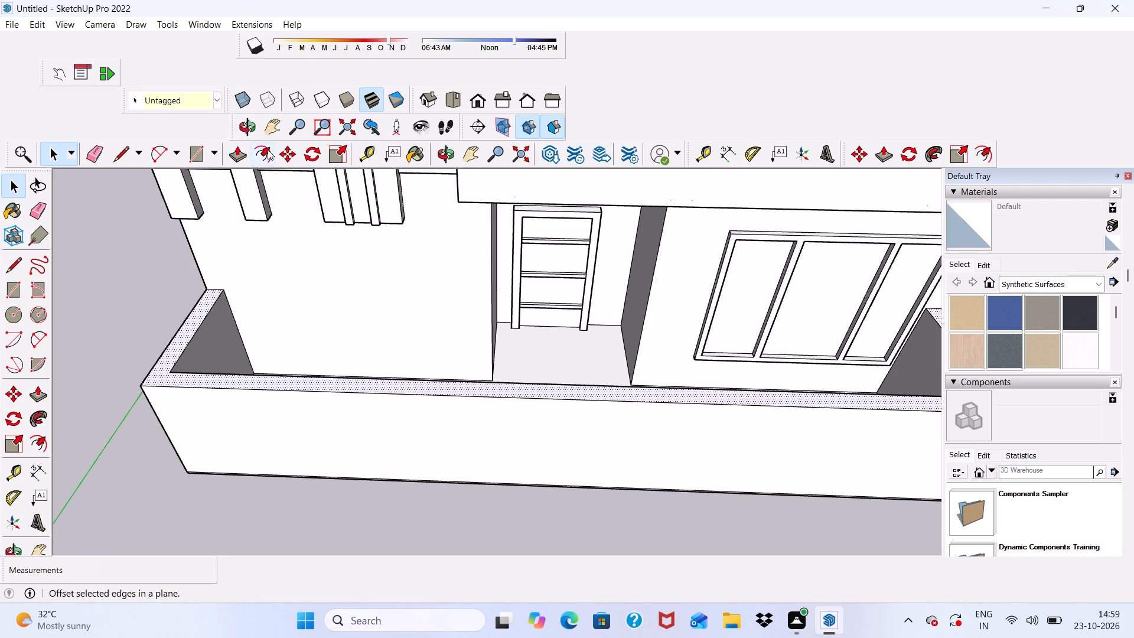
left_click(237, 149)
scroll(230, 373, "up", 4)
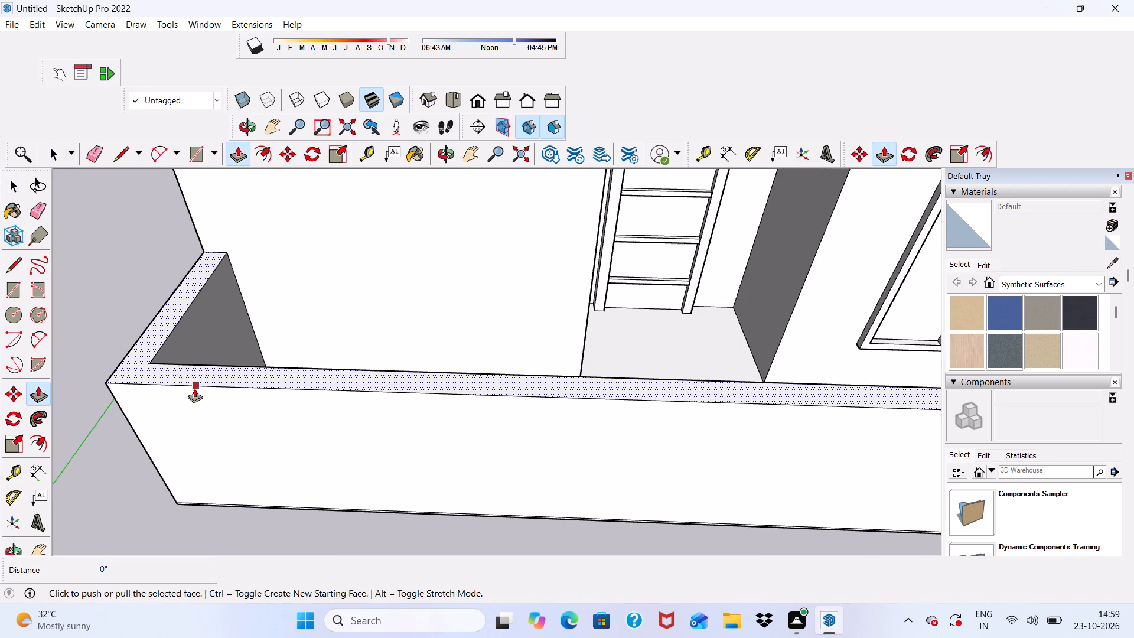
left_click(190, 373)
type("2'")
key("Return")
key("space")
scroll(188, 319, "up", 2)
scroll(192, 330, "down", 6)
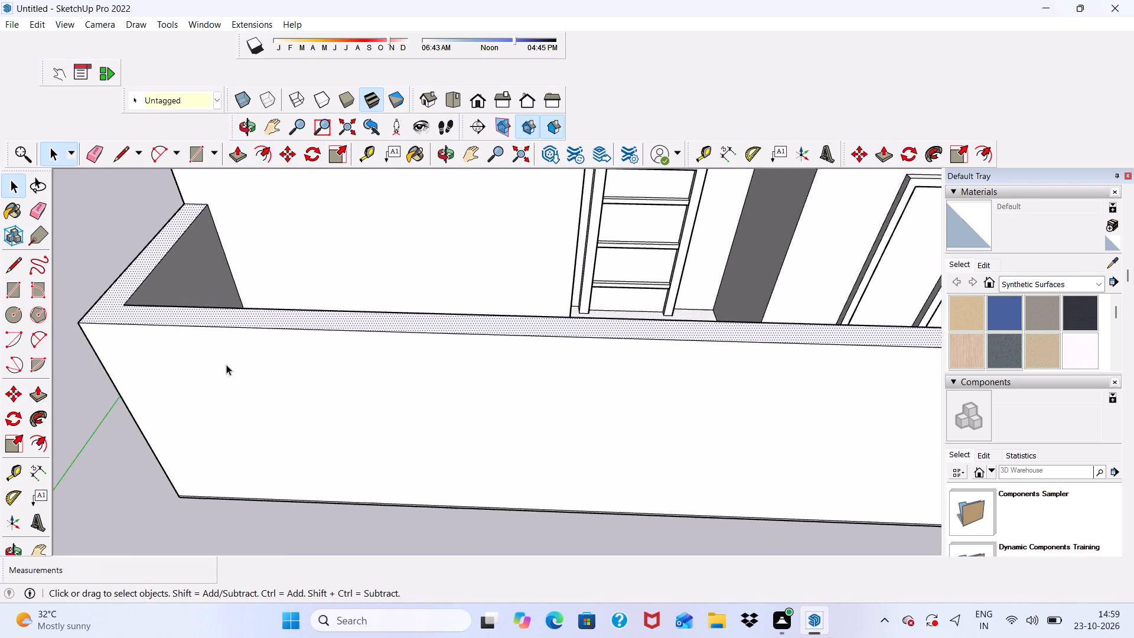
Examine the heightened boundary wall from the front and from its right corner against the facade.
middle_click_drag(271, 364, 302, 210)
scroll(302, 210, "up", 2)
scroll(243, 240, "down", 9)
middle_click_drag(489, 350, 478, 385)
scroll(438, 334, "up", 5)
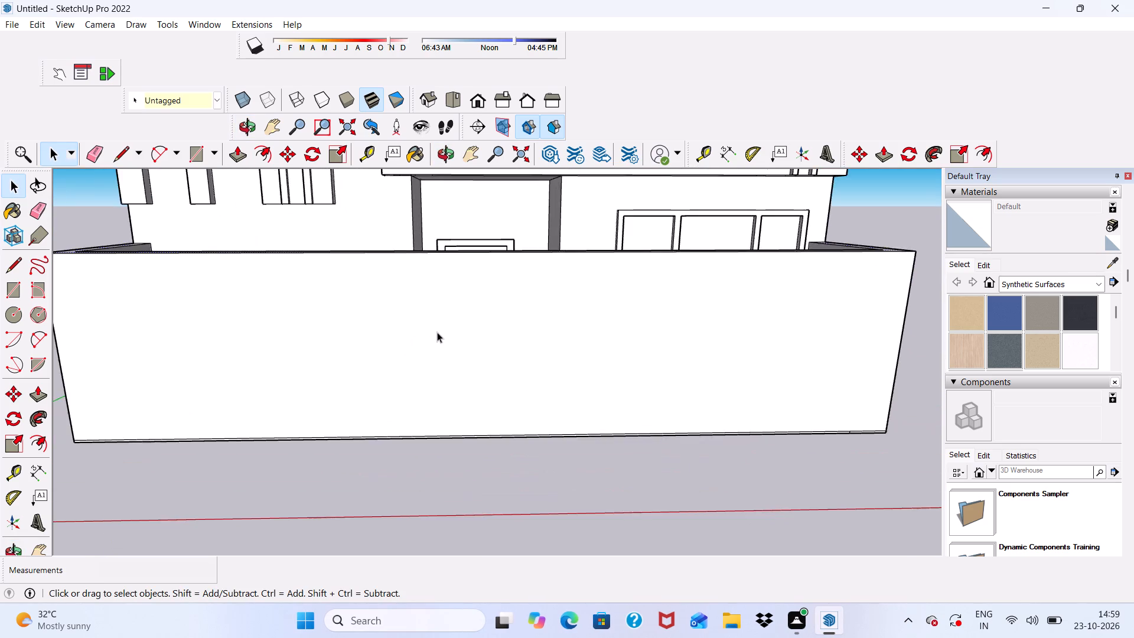
scroll(437, 332, "down", 7)
middle_click_drag(415, 298, 296, 328)
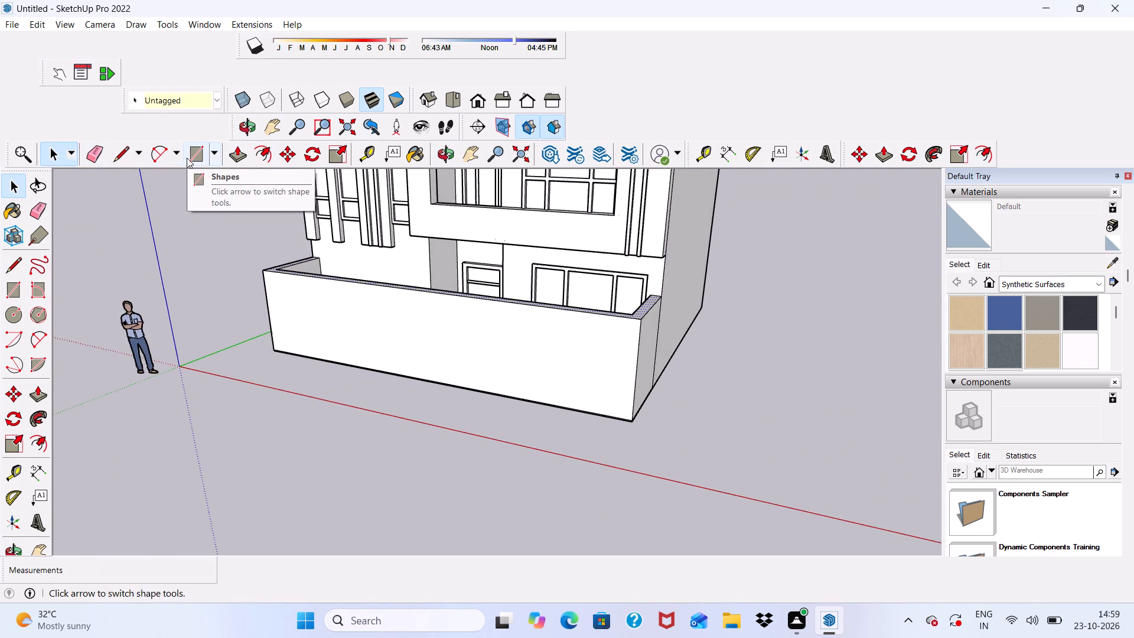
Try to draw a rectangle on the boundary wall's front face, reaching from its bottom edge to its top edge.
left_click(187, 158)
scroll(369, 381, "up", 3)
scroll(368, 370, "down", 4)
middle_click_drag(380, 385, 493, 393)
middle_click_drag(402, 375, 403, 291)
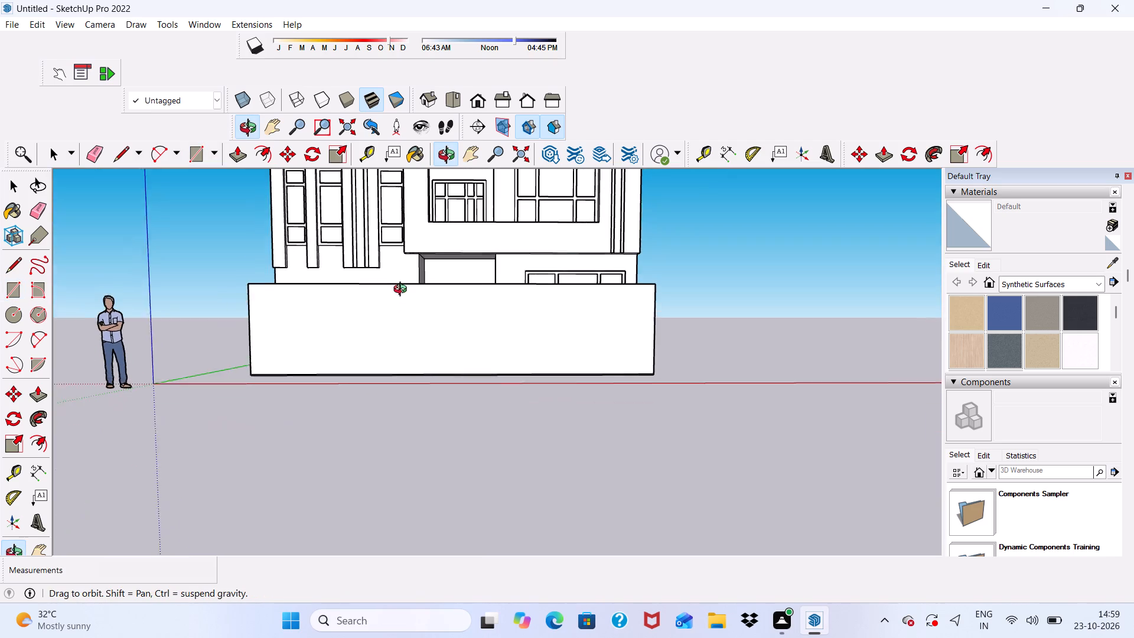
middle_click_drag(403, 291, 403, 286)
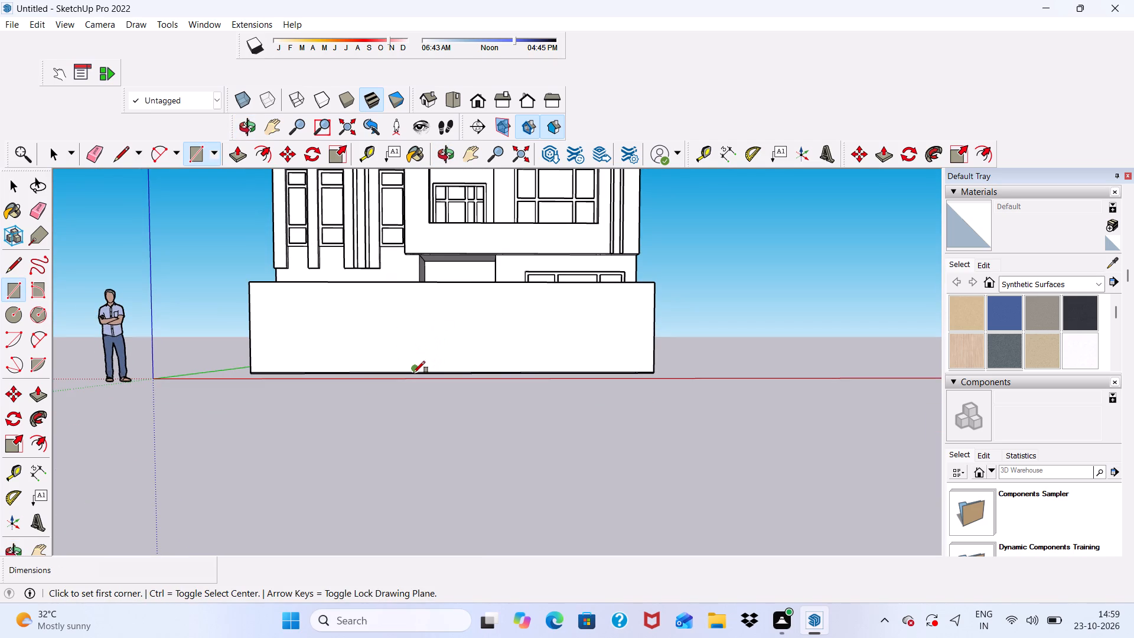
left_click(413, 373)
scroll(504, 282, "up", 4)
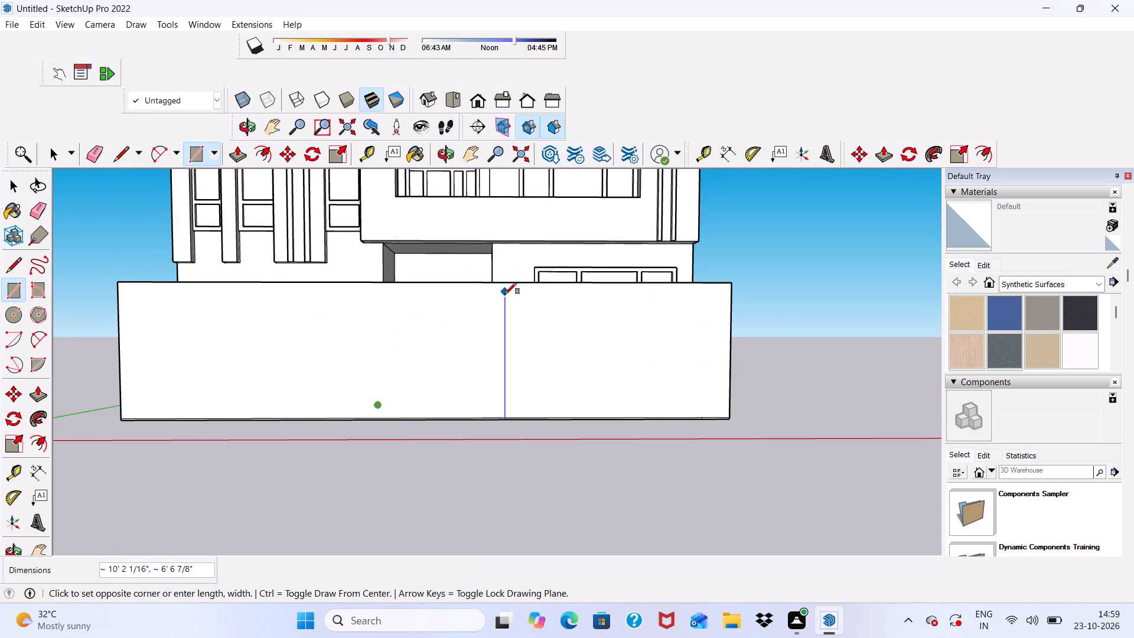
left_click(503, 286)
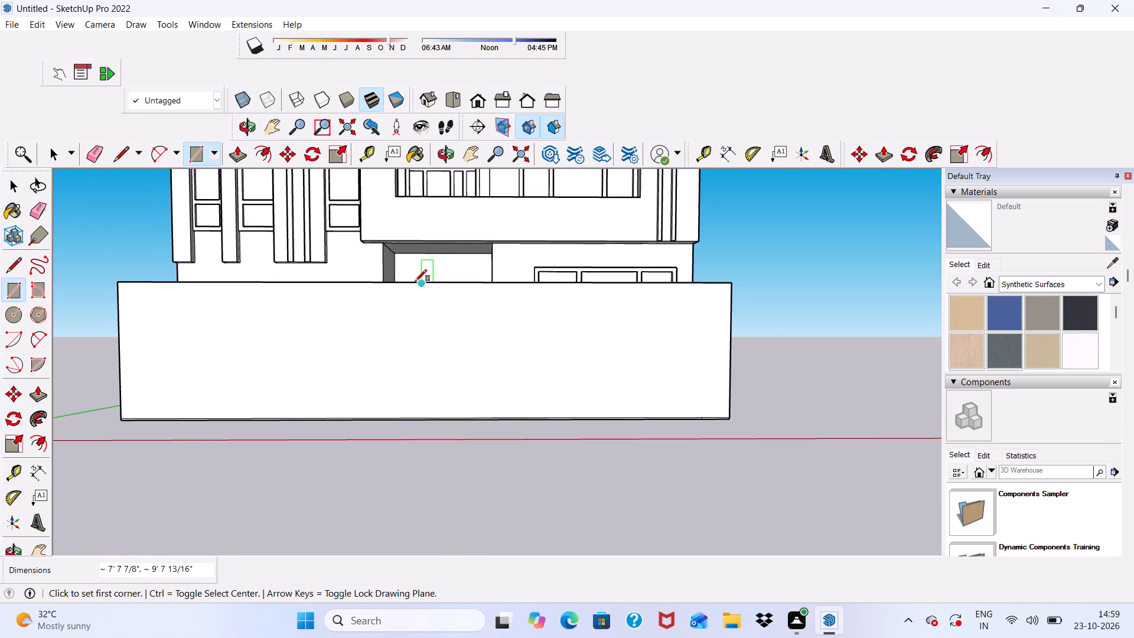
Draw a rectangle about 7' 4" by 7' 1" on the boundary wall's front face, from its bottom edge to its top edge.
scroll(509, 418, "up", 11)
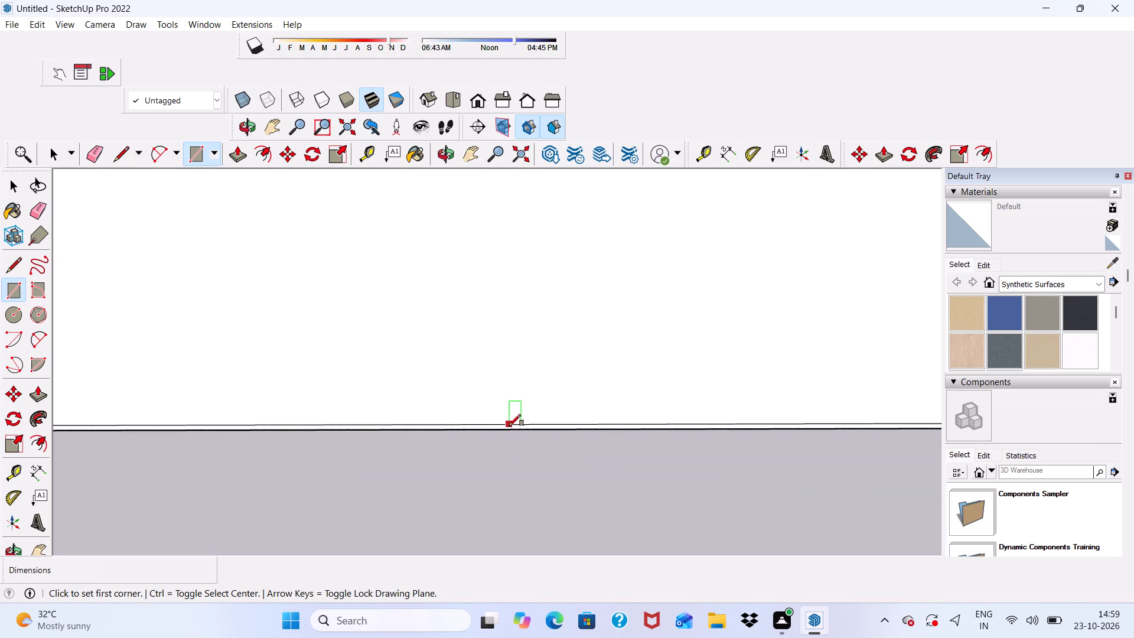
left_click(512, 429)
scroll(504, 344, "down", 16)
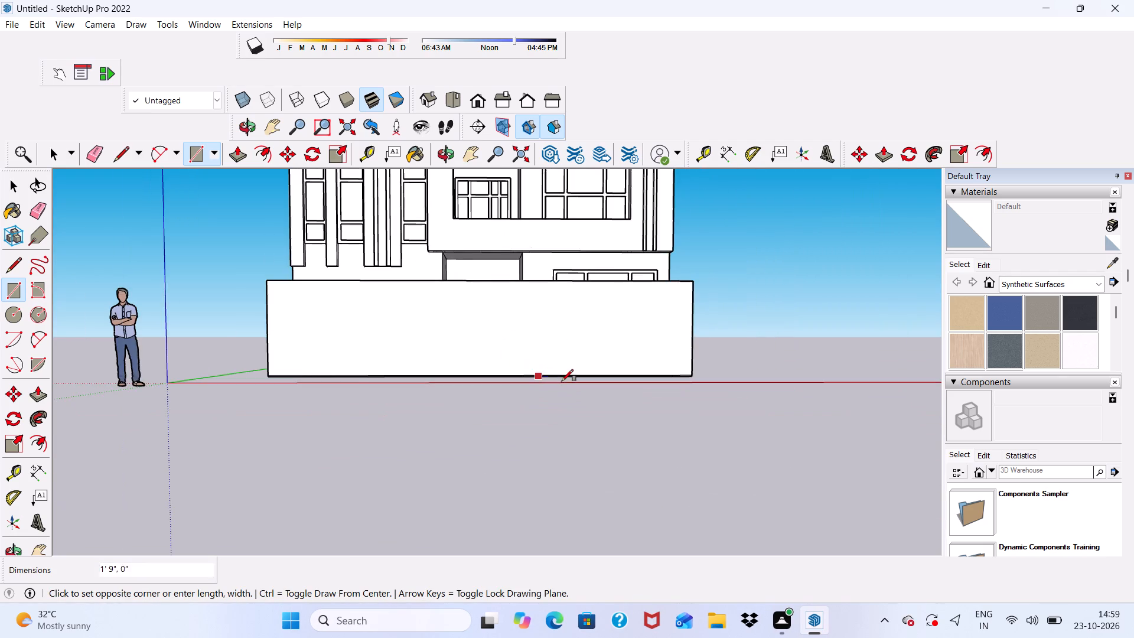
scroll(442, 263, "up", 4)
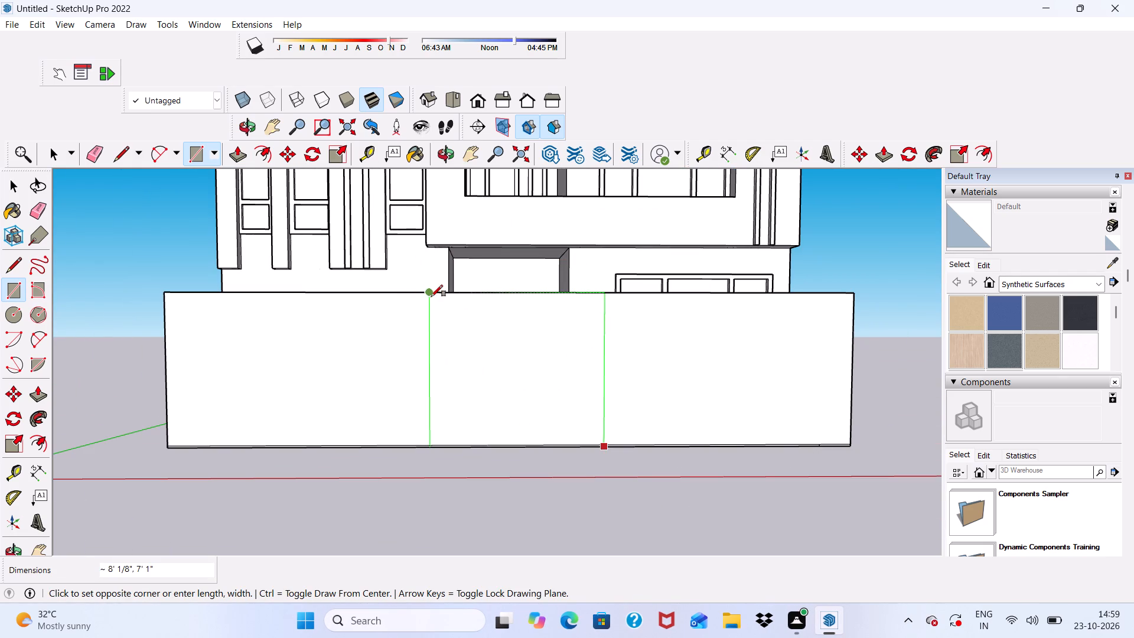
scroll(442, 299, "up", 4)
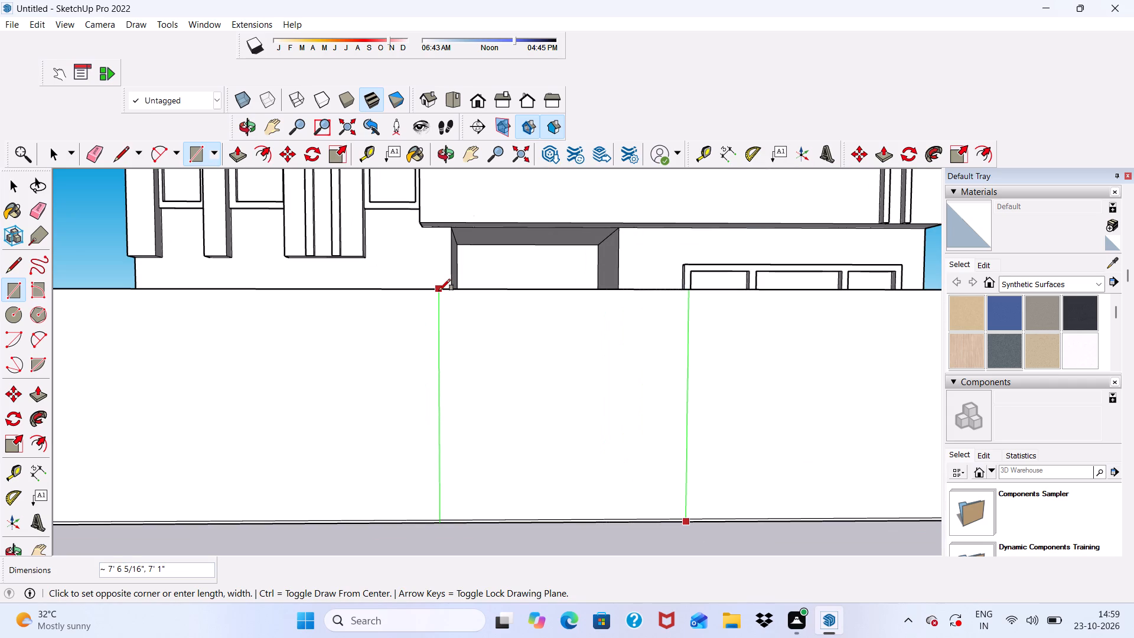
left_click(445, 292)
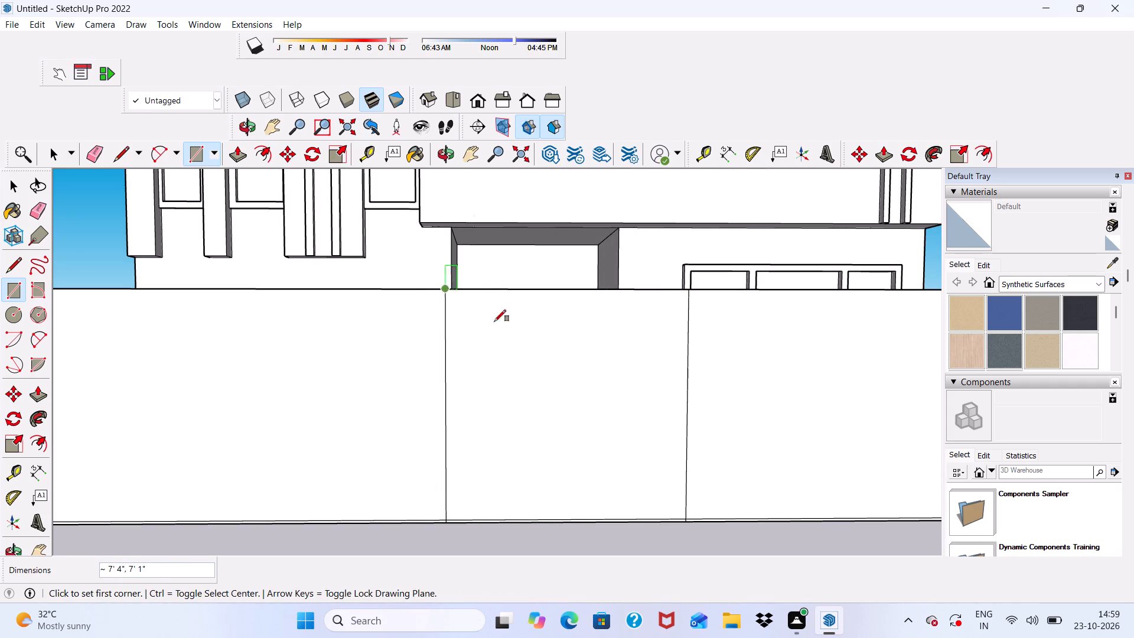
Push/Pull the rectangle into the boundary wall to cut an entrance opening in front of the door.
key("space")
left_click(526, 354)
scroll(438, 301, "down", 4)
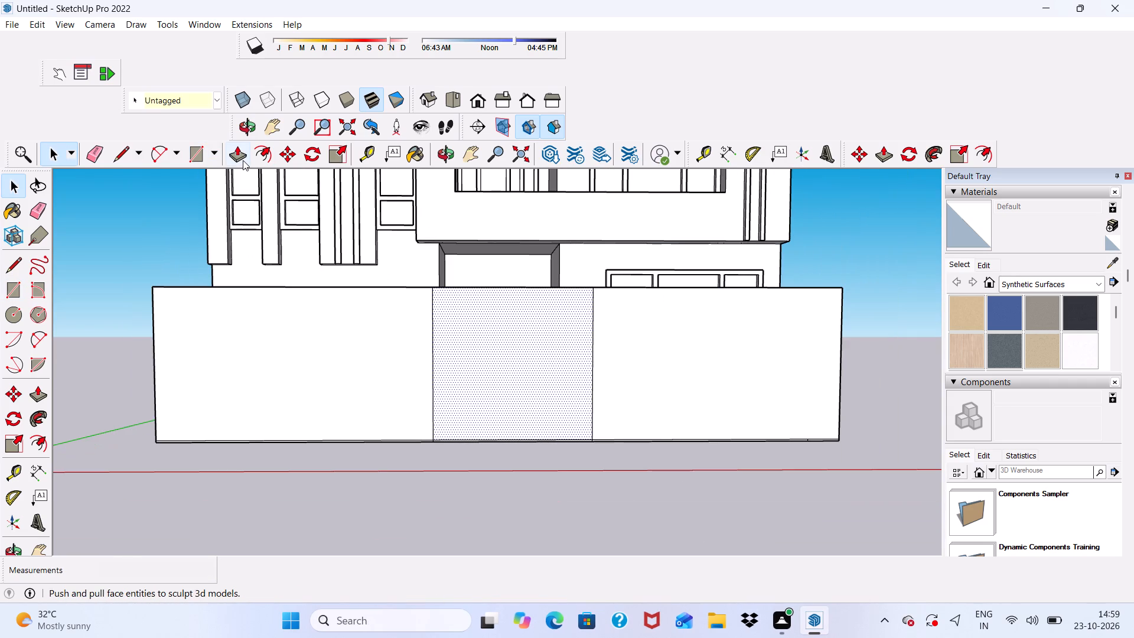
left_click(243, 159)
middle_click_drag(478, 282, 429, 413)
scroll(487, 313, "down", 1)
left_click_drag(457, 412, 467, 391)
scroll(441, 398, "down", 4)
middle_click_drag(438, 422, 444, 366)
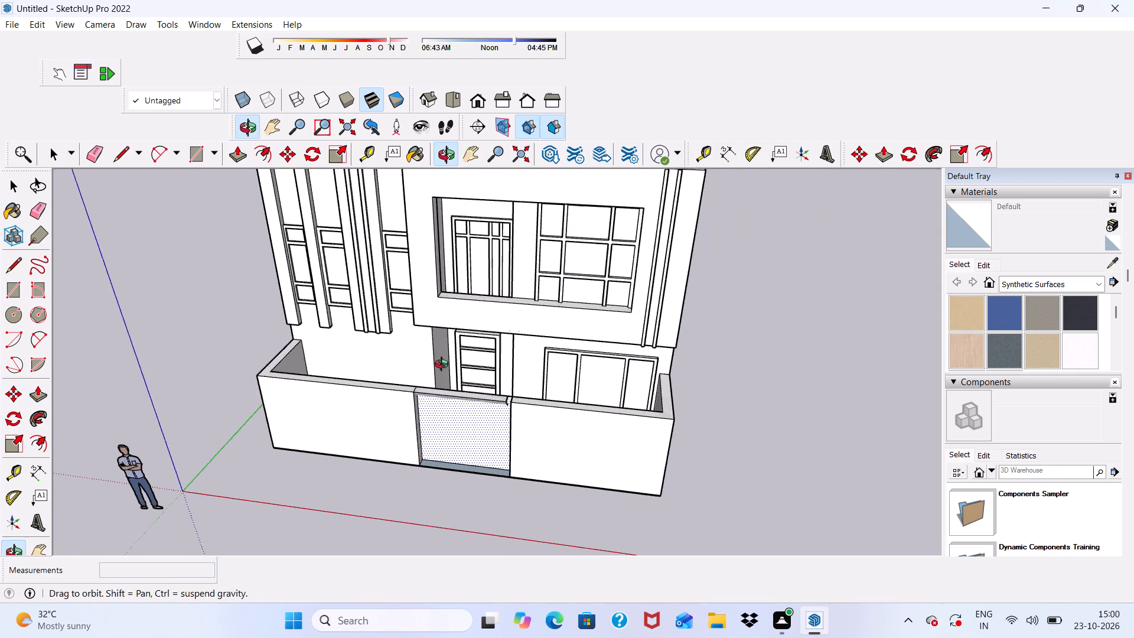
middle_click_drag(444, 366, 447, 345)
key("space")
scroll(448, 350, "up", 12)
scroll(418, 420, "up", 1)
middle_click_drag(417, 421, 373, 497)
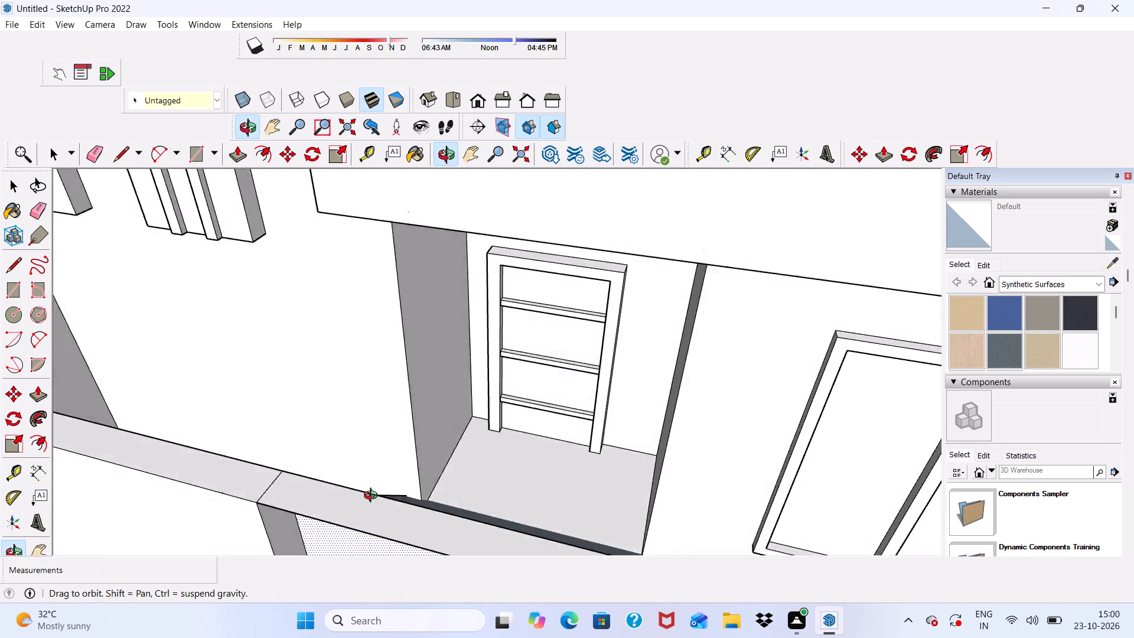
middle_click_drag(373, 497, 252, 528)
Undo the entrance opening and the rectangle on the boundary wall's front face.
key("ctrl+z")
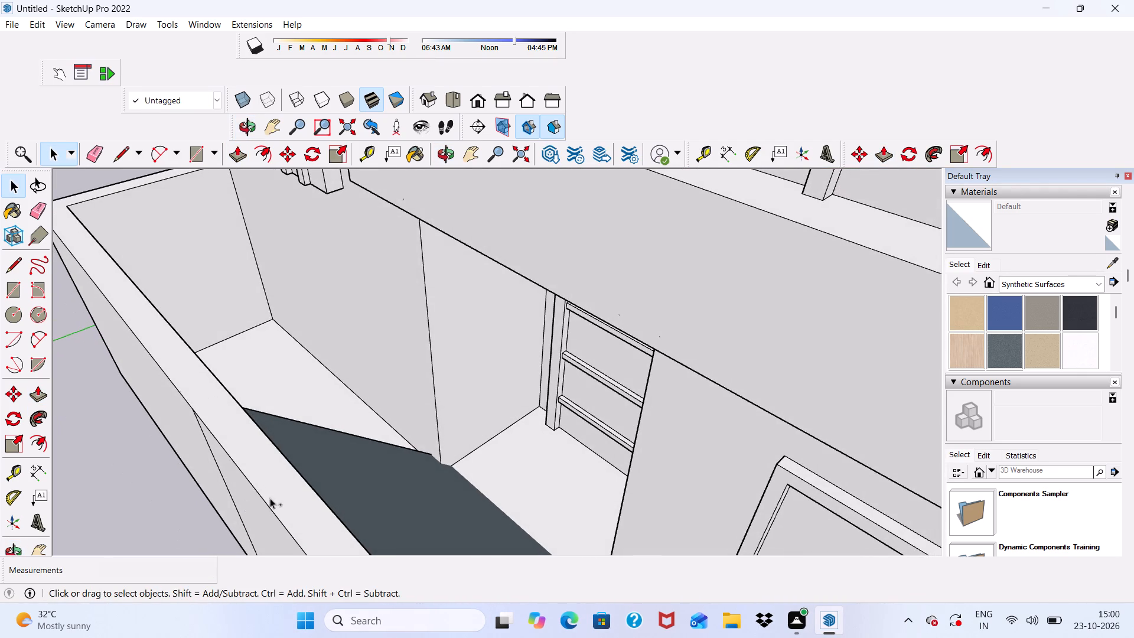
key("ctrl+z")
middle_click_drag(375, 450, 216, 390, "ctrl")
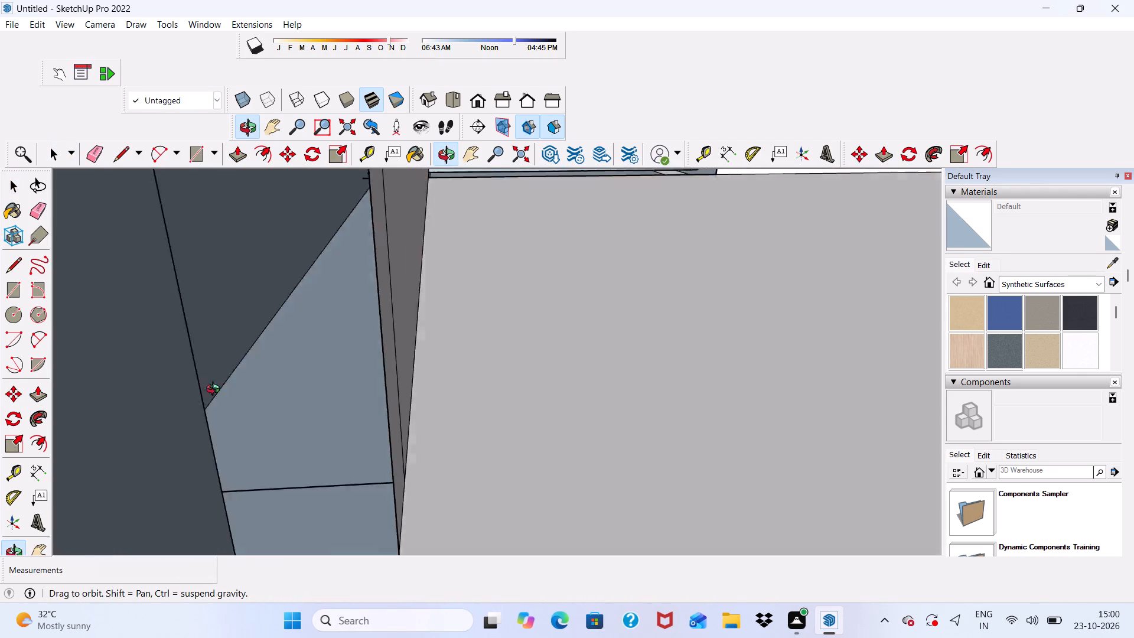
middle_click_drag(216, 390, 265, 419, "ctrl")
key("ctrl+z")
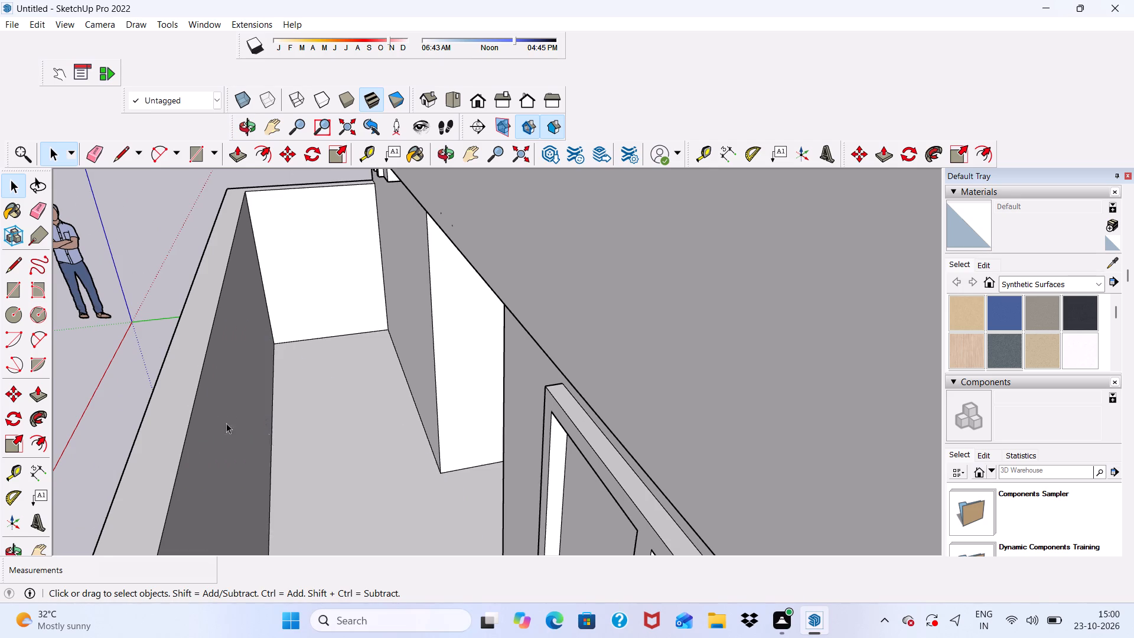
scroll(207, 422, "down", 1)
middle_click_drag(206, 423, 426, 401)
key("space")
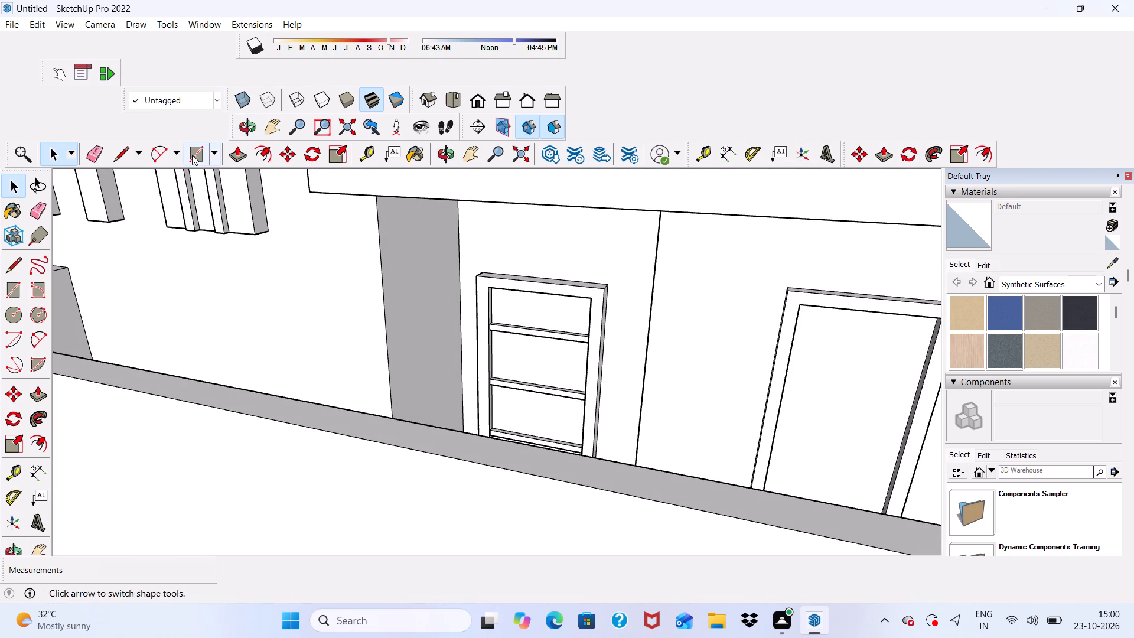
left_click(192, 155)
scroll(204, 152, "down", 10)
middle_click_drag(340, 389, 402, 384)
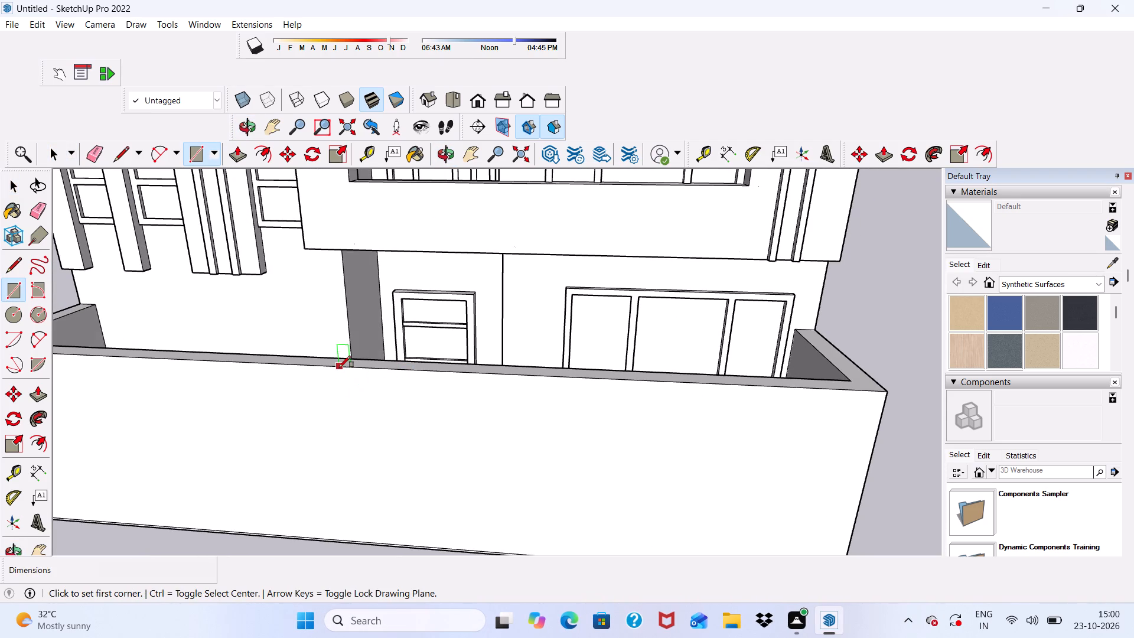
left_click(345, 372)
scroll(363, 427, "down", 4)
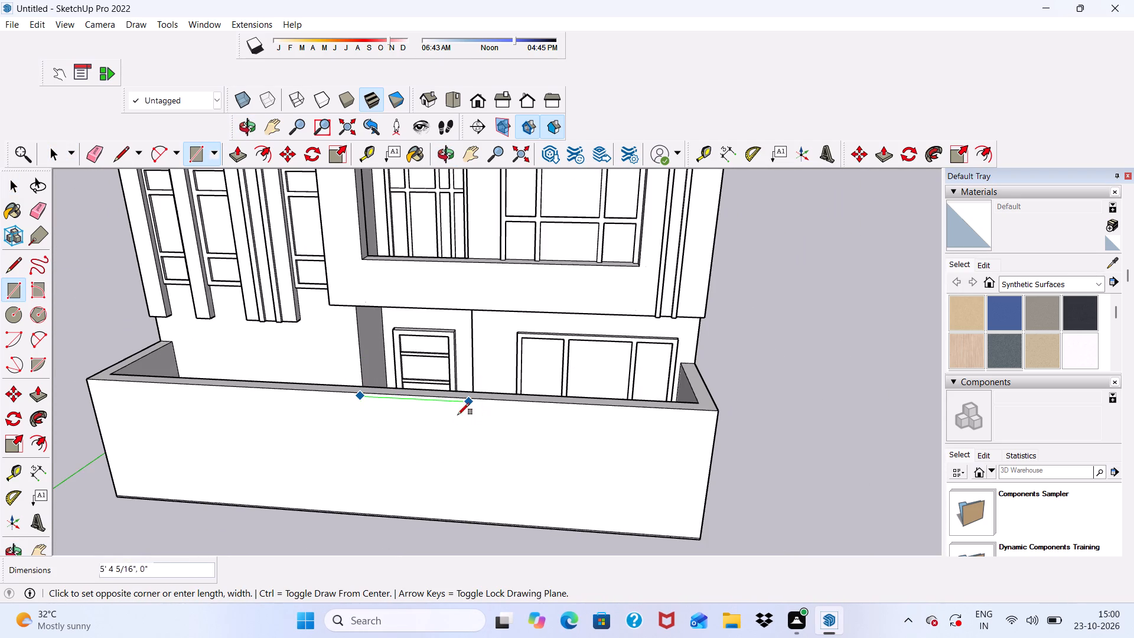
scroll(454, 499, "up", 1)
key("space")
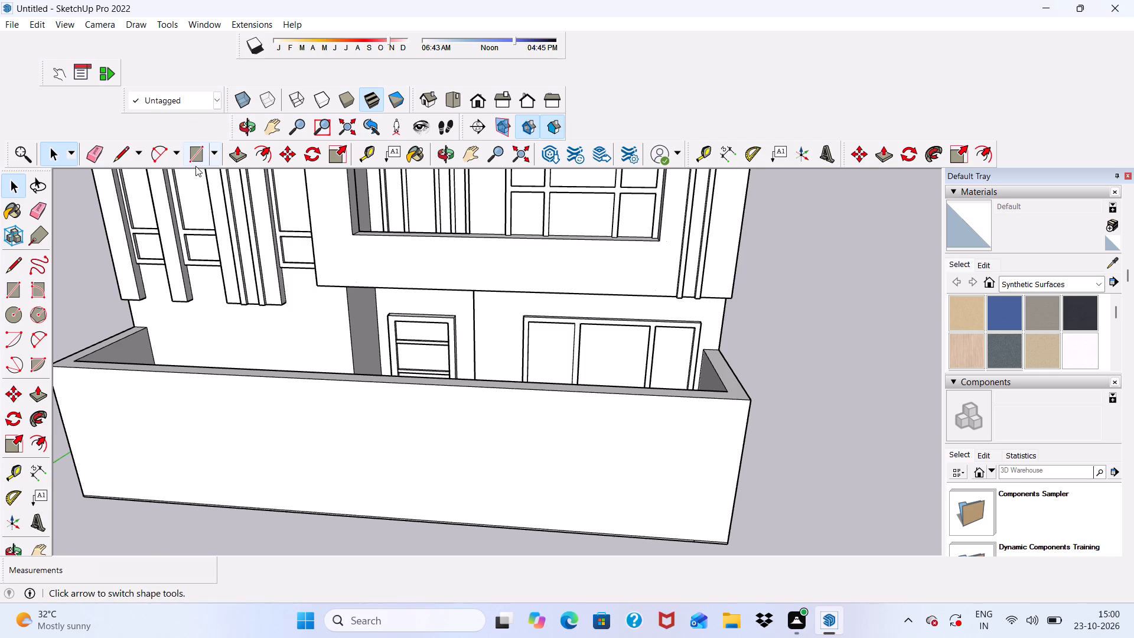
Draw a rectangle on the boundary wall's front face before the door recess, from the wall's bottom edge to its top edge.
left_click(194, 159)
scroll(352, 523, "up", 9)
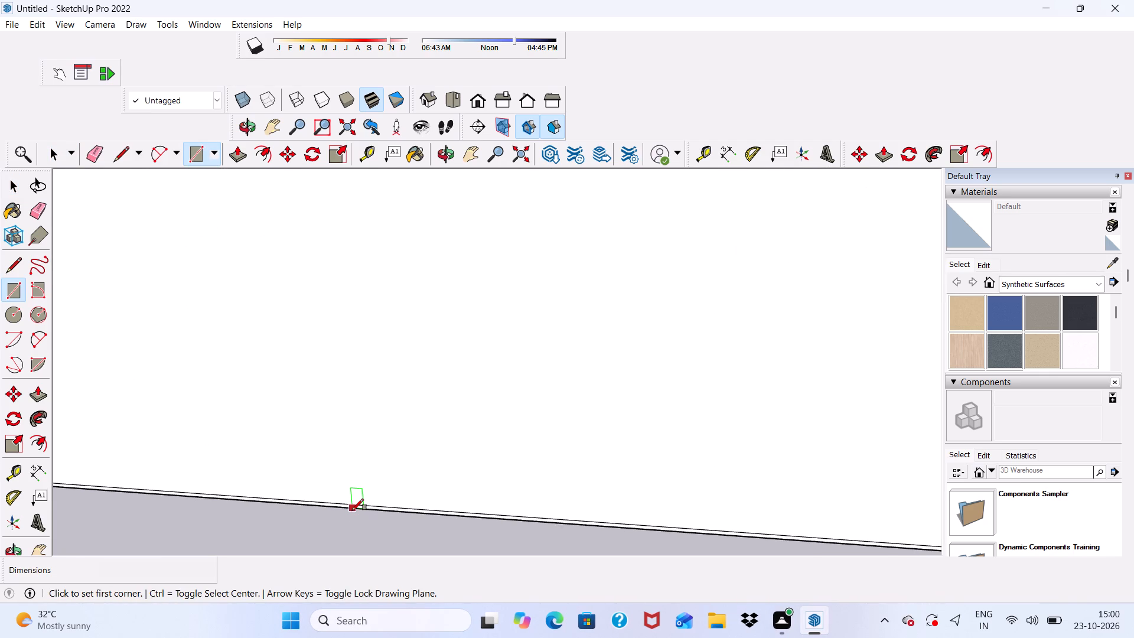
scroll(352, 510, "up", 1)
left_click(352, 510)
scroll(341, 424, "down", 12)
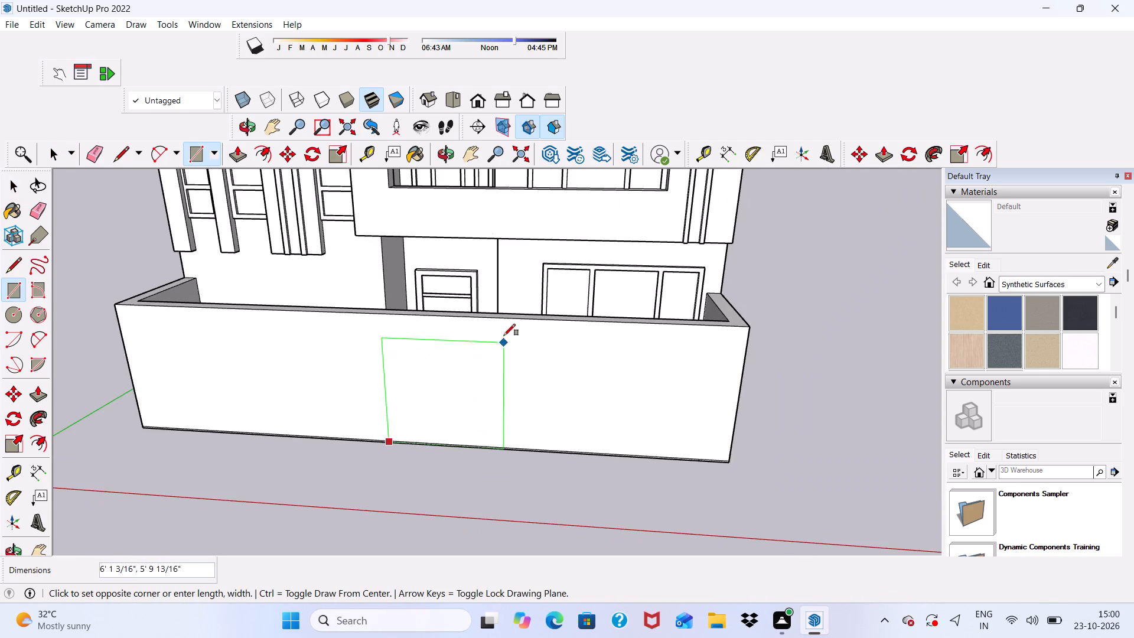
scroll(497, 317, "up", 3)
left_click(497, 317)
key("space")
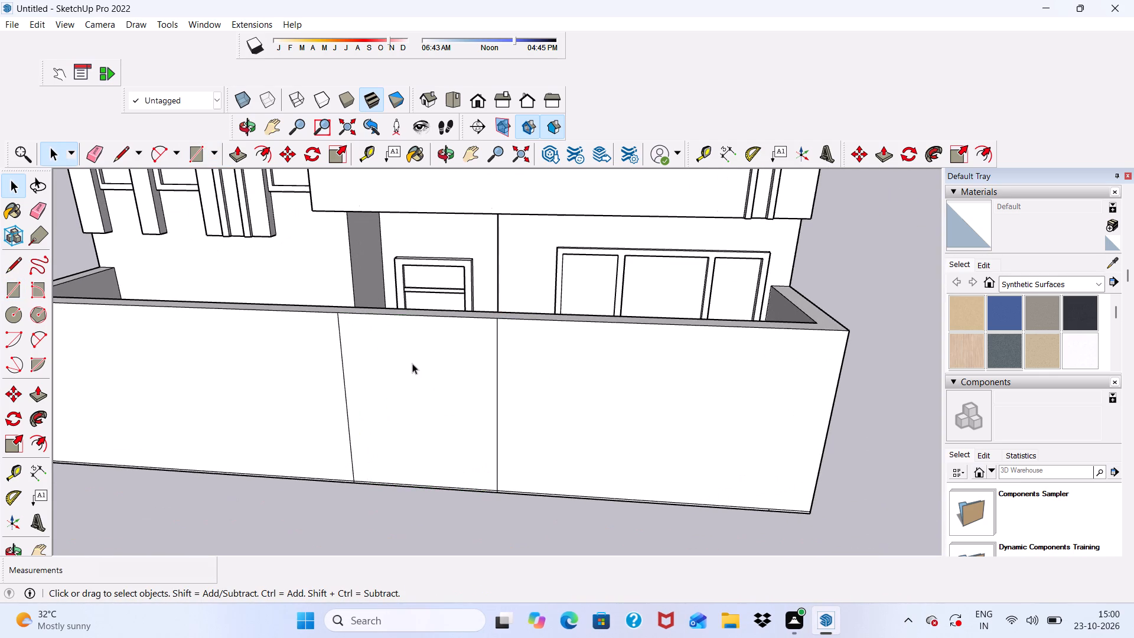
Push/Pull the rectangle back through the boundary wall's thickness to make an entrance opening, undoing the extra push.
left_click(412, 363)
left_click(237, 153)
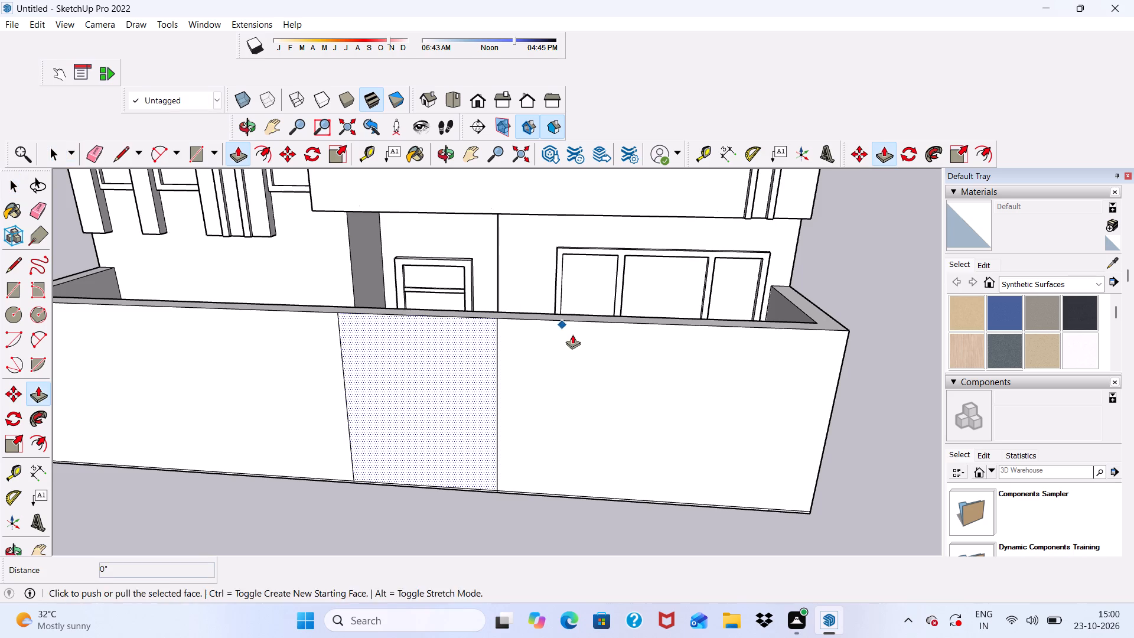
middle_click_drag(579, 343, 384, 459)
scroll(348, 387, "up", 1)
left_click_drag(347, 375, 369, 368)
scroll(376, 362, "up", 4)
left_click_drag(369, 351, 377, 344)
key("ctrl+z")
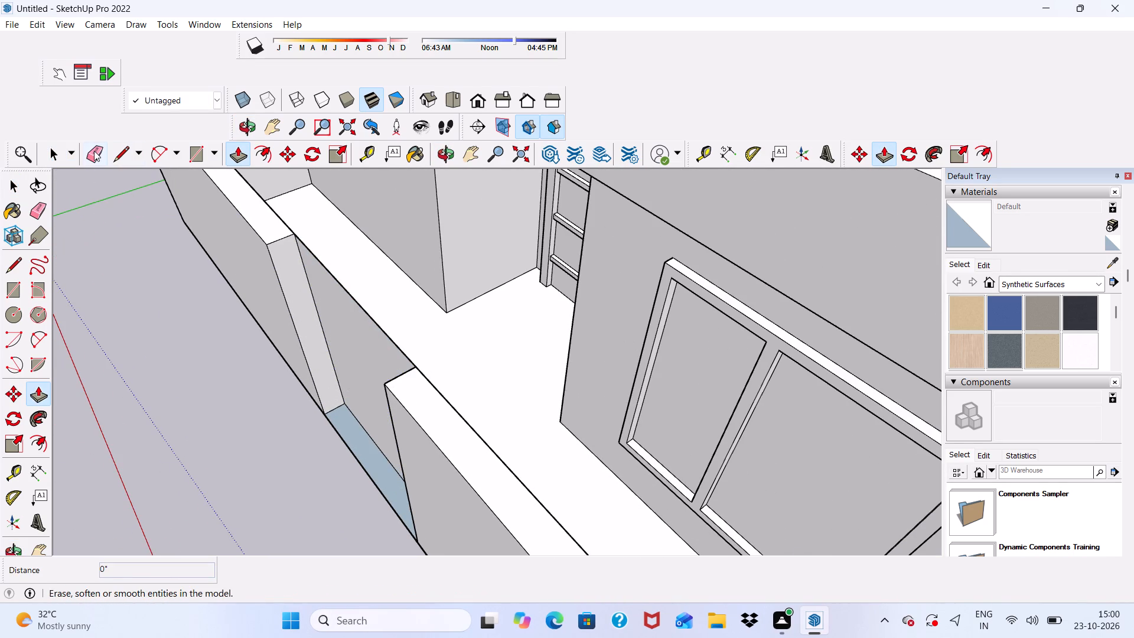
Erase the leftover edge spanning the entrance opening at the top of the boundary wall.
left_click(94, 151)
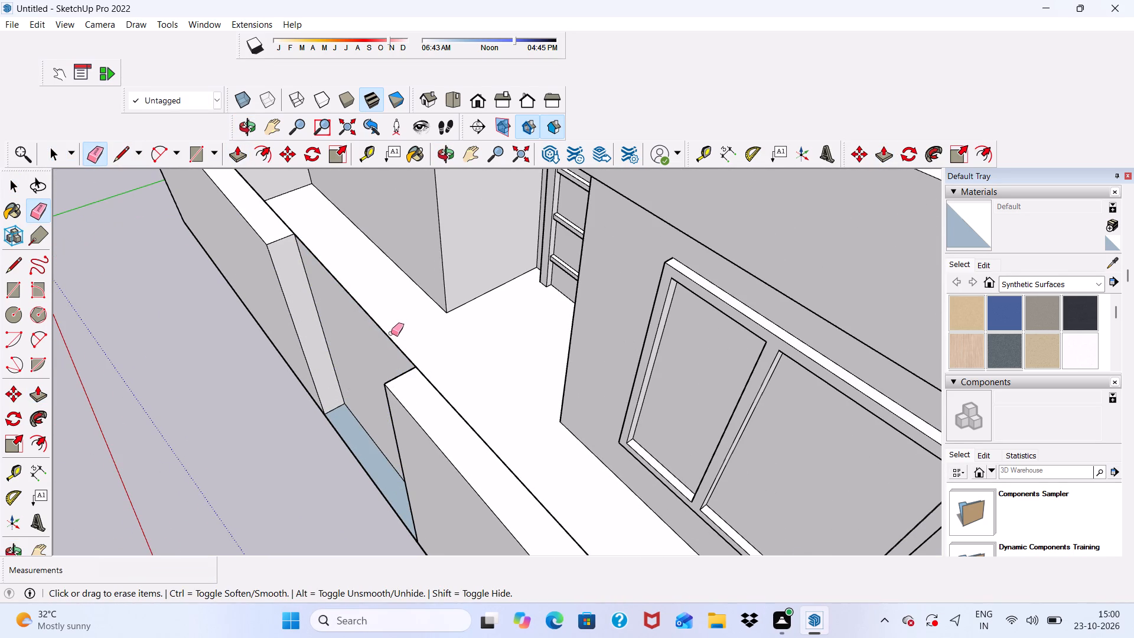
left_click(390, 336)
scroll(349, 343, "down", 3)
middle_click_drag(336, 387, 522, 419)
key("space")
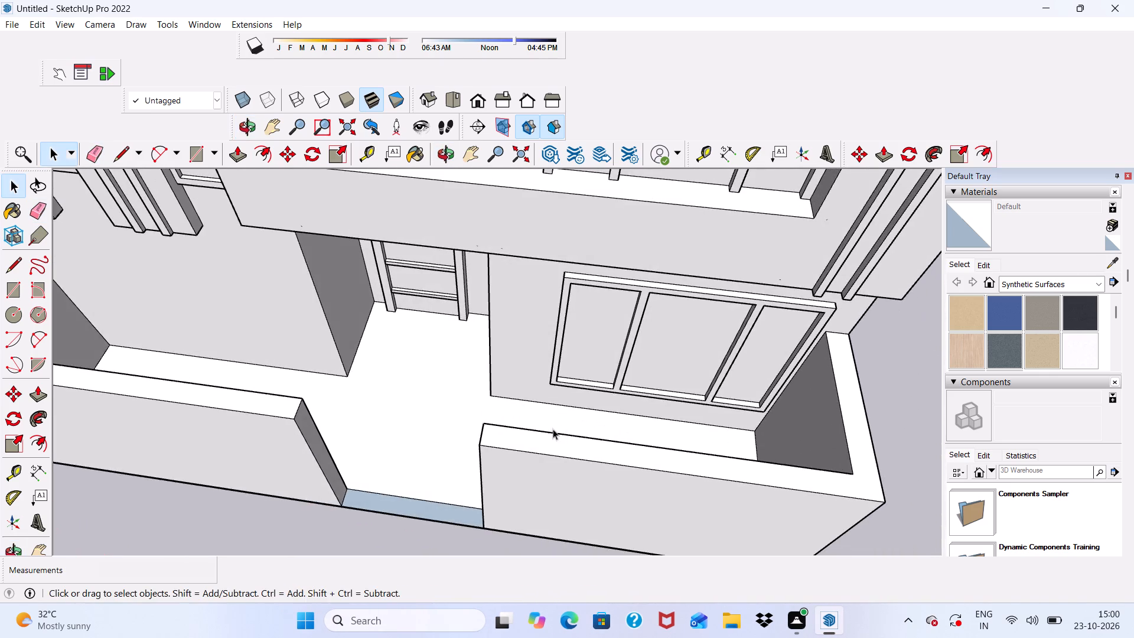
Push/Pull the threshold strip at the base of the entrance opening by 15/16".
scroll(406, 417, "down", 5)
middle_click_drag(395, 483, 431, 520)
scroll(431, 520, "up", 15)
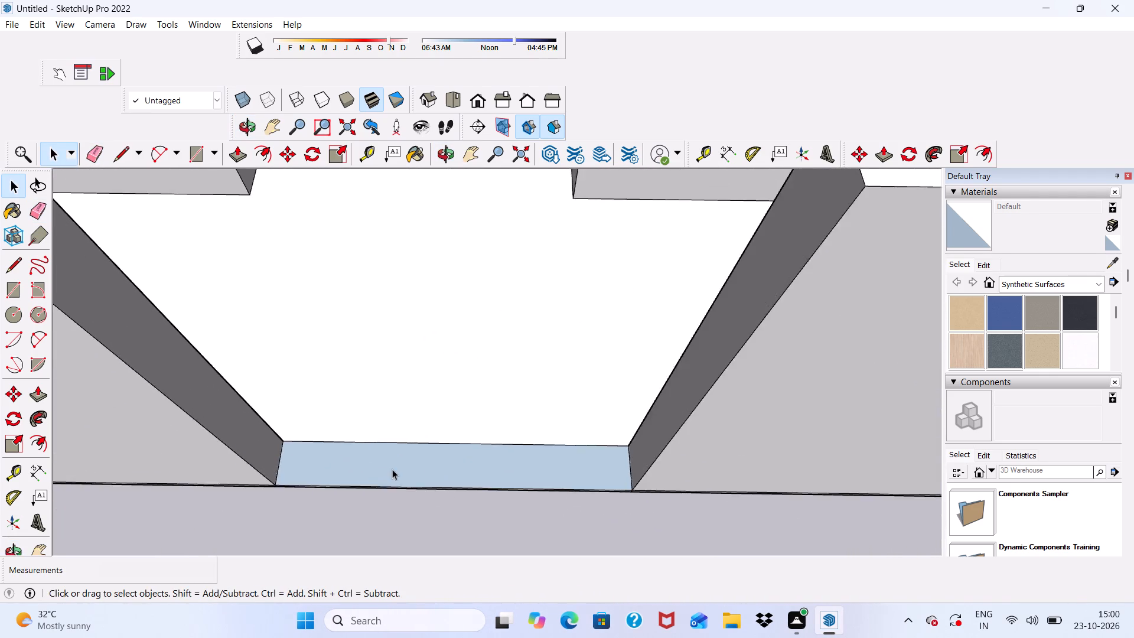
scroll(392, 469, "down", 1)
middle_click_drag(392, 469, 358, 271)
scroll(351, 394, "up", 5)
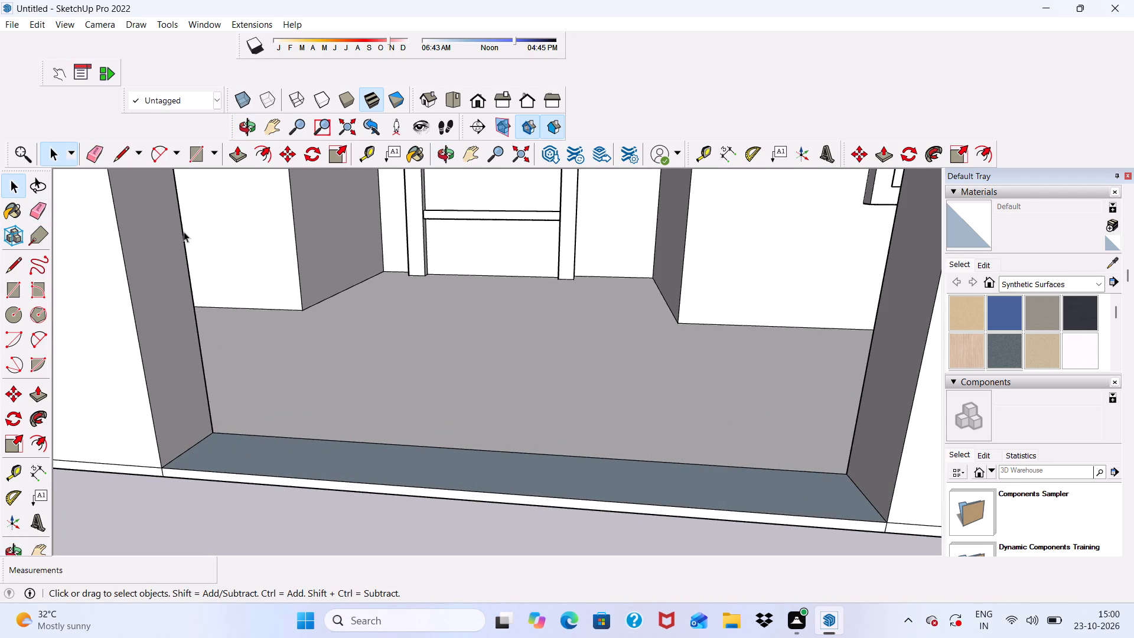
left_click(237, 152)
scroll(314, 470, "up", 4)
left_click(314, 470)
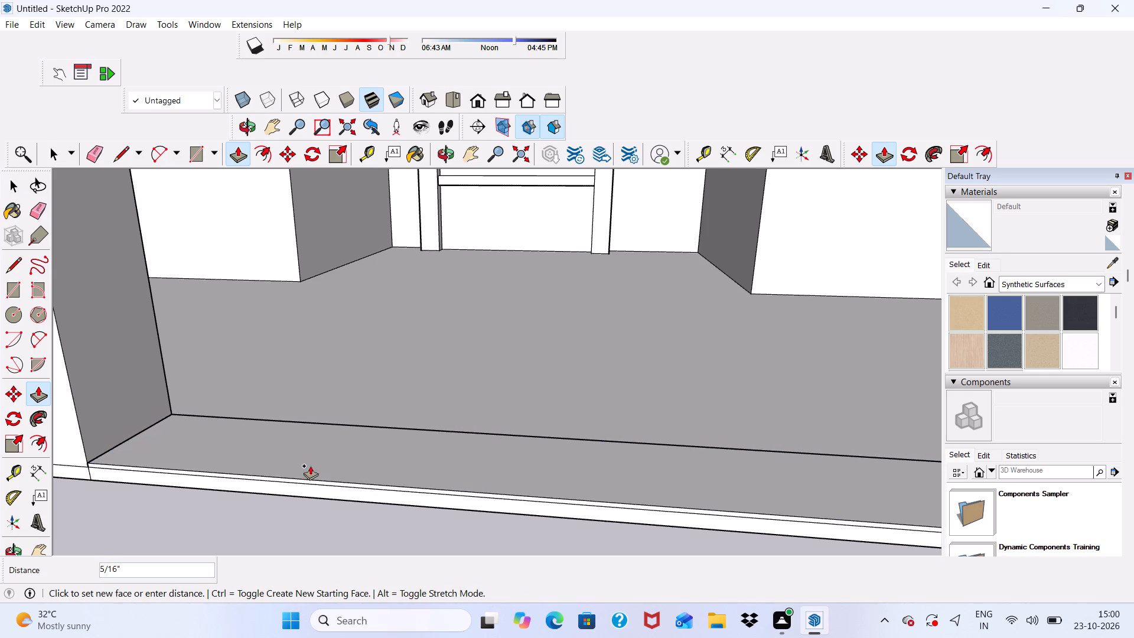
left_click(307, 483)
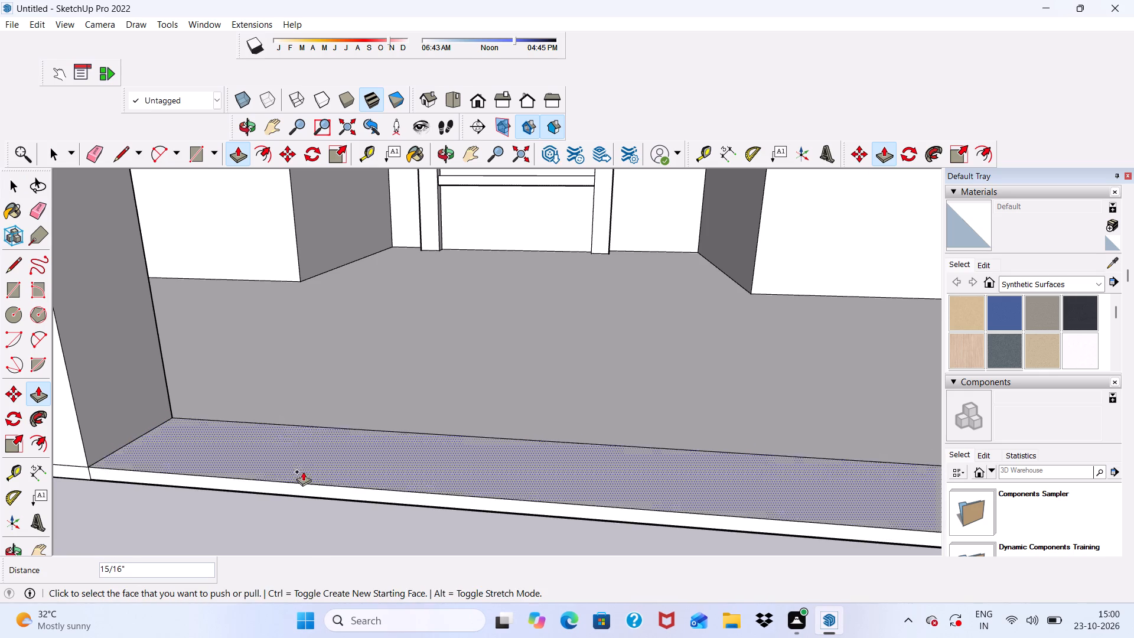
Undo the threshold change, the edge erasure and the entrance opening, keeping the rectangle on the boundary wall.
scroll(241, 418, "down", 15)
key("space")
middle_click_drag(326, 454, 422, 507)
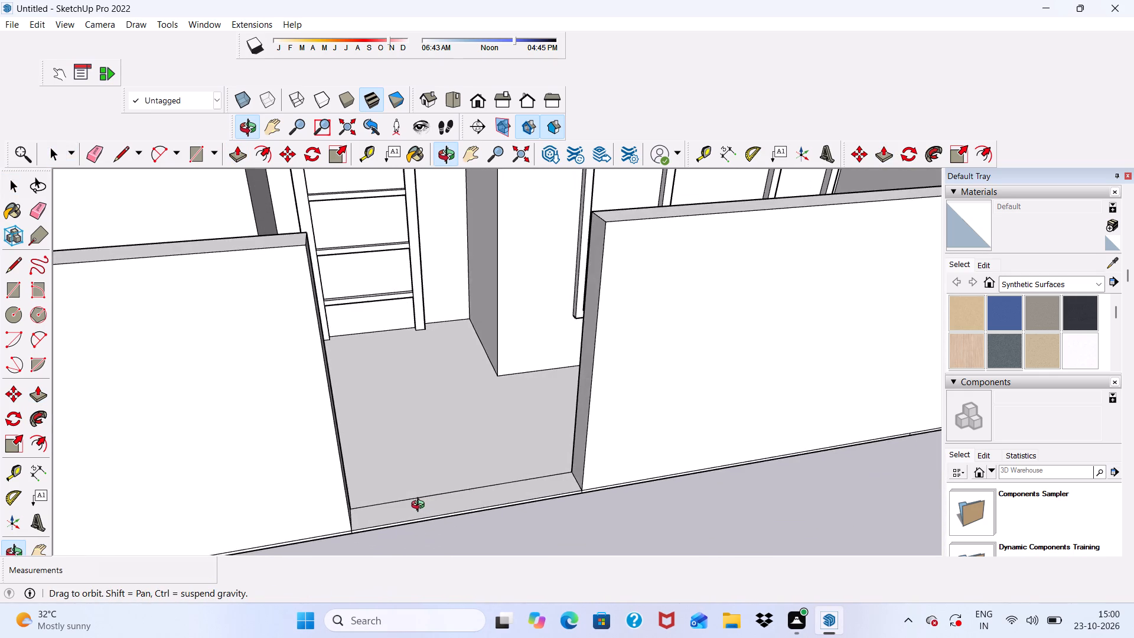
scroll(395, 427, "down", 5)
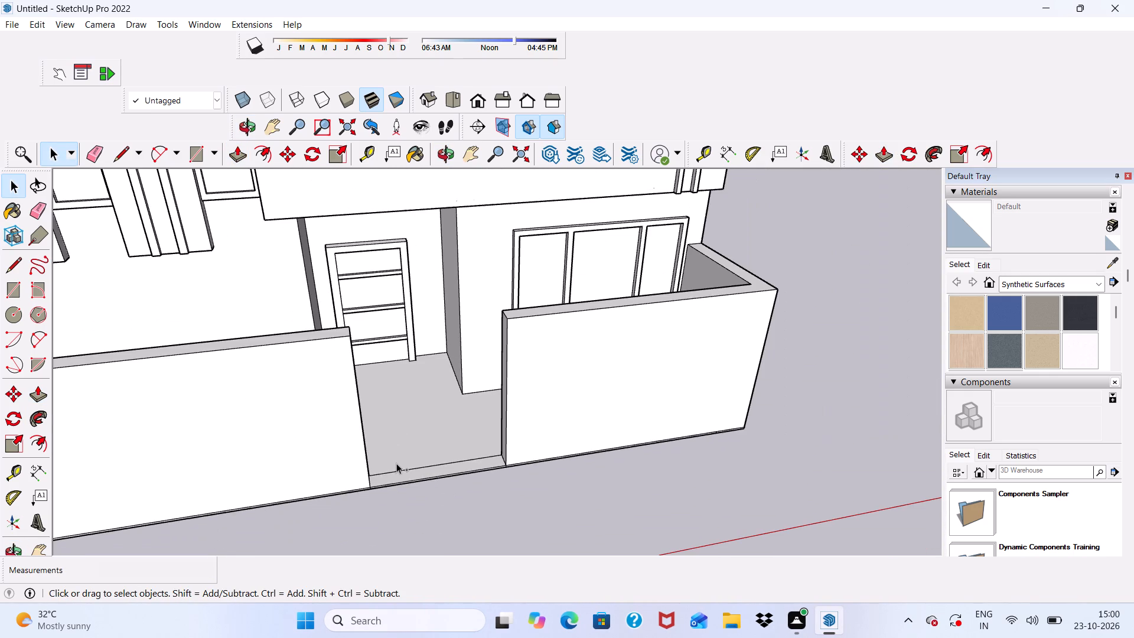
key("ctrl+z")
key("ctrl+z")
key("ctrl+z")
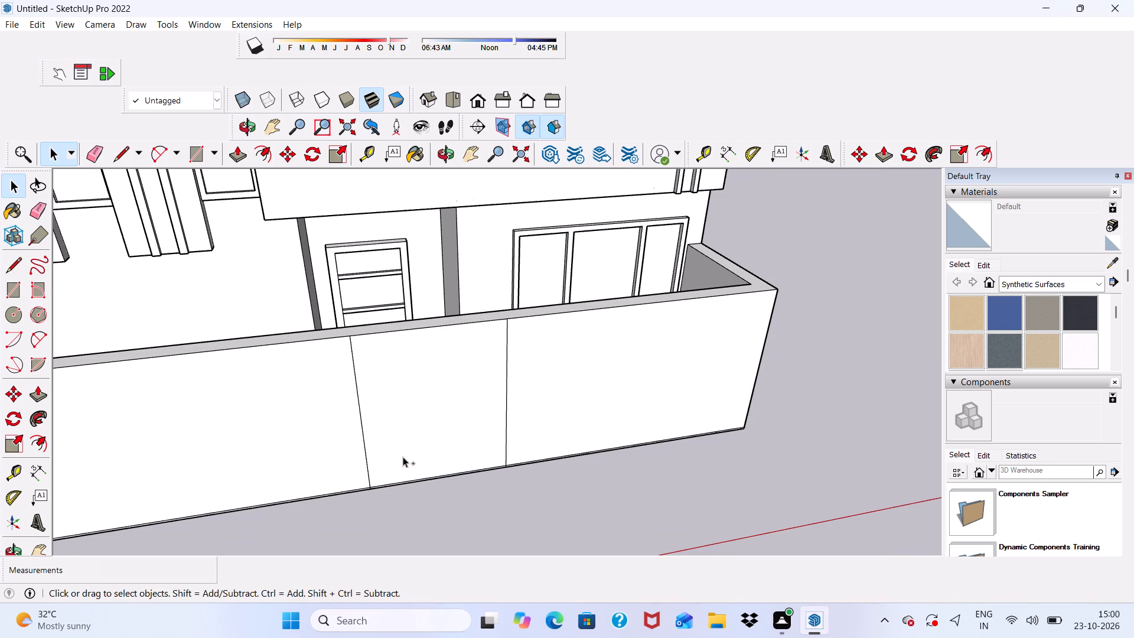
Erase the thin leftover line's three segments along the base of the boundary wall's front face, including the entrance rectangle.
key("space")
scroll(470, 419, "up", 12)
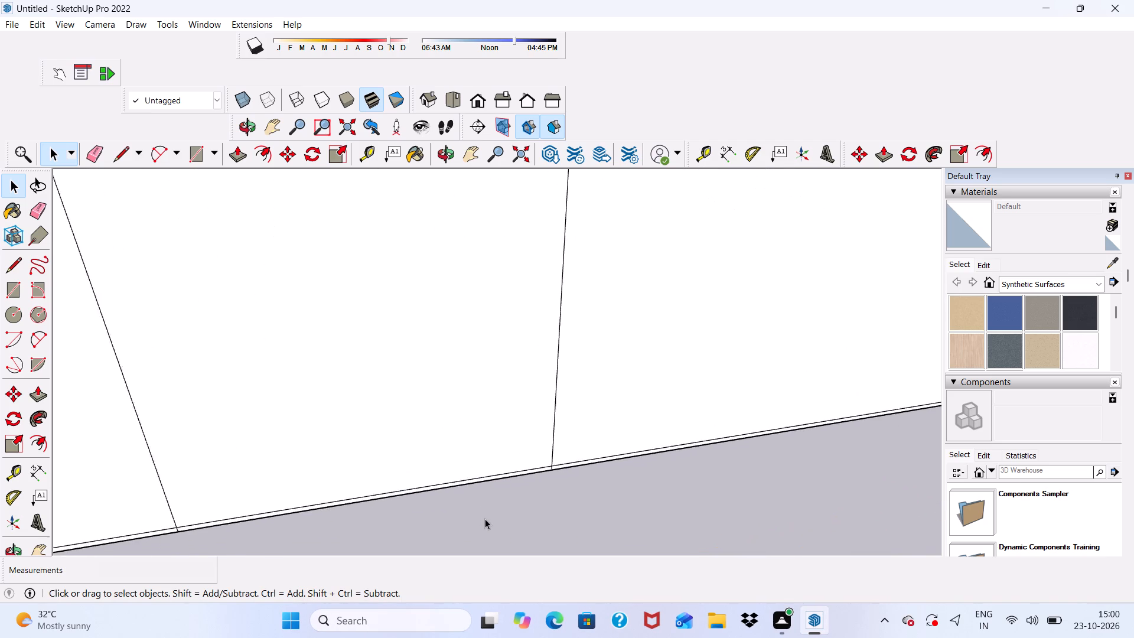
scroll(485, 519, "up", 2)
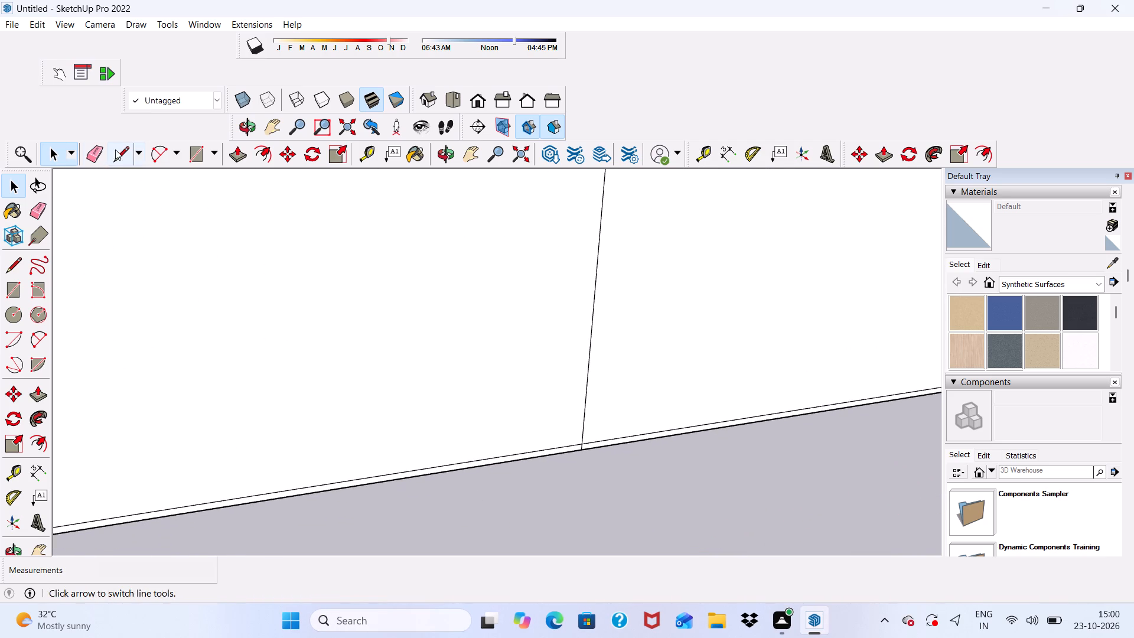
left_click(99, 148)
scroll(127, 245, "down", 1)
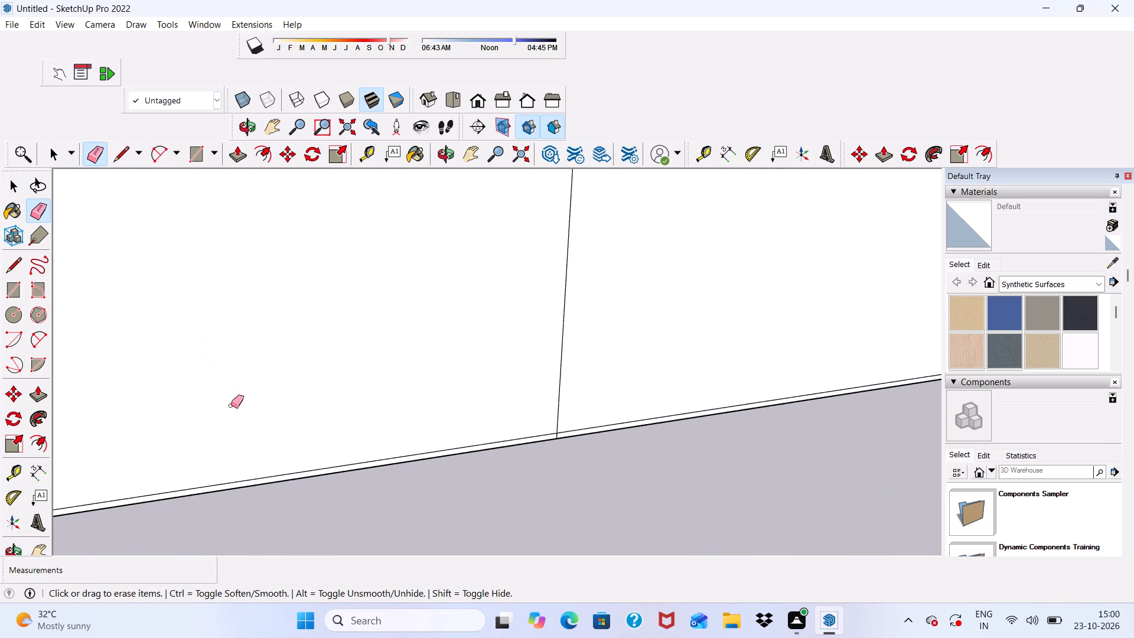
scroll(237, 431, "up", 4)
left_click(247, 497)
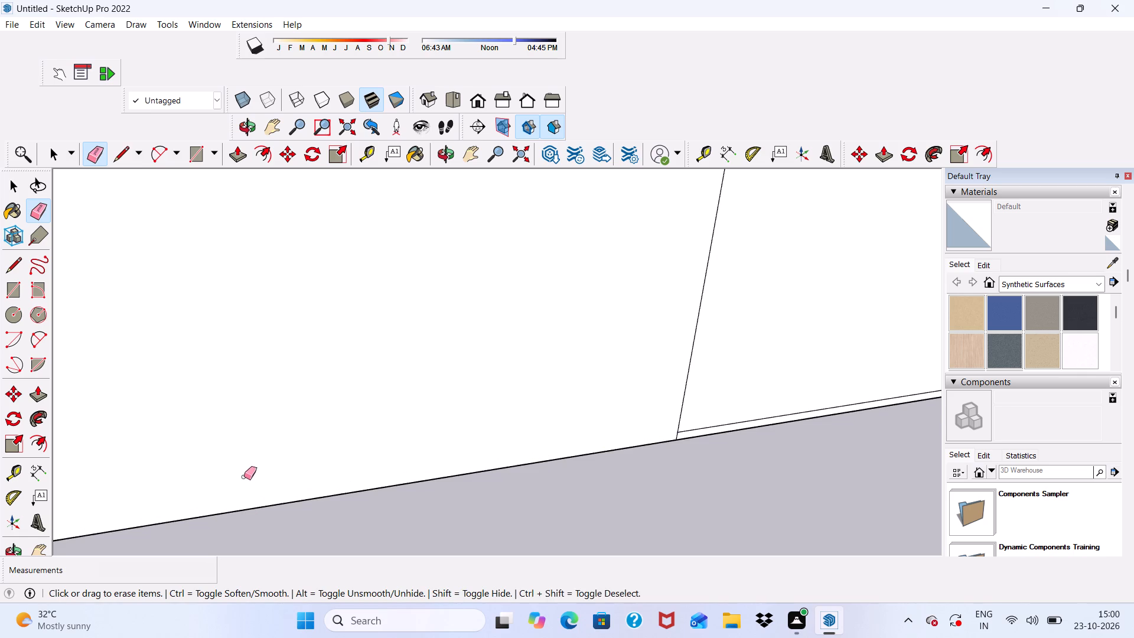
scroll(244, 477, "down", 11)
scroll(480, 457, "up", 4)
left_click(482, 454)
scroll(453, 398, "down", 2)
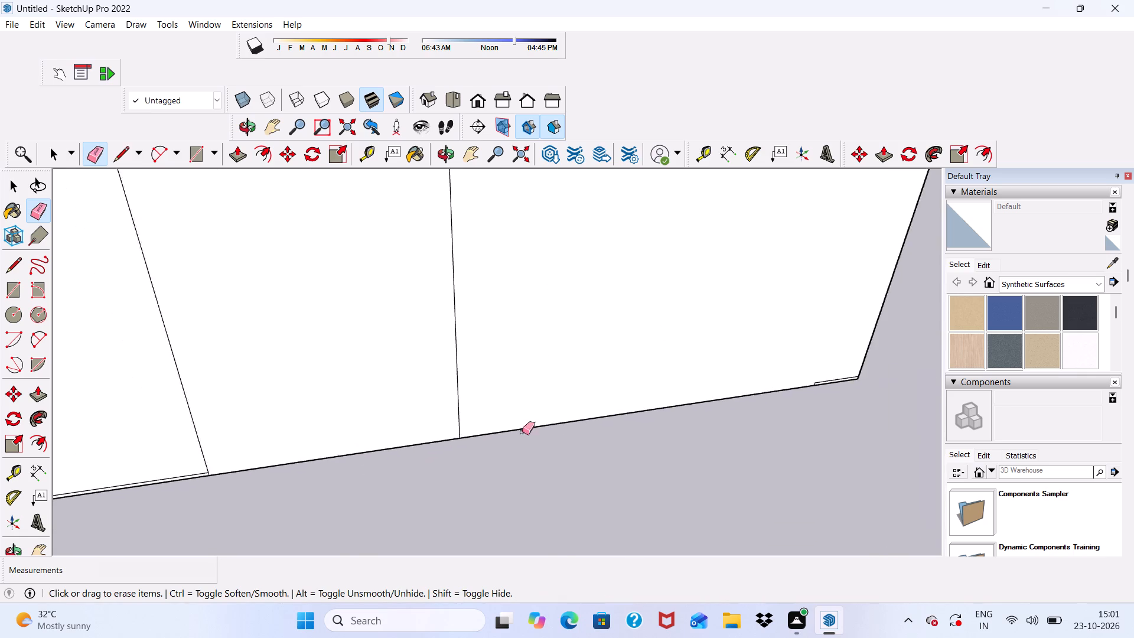
scroll(522, 432, "down", 14)
scroll(298, 462, "up", 14)
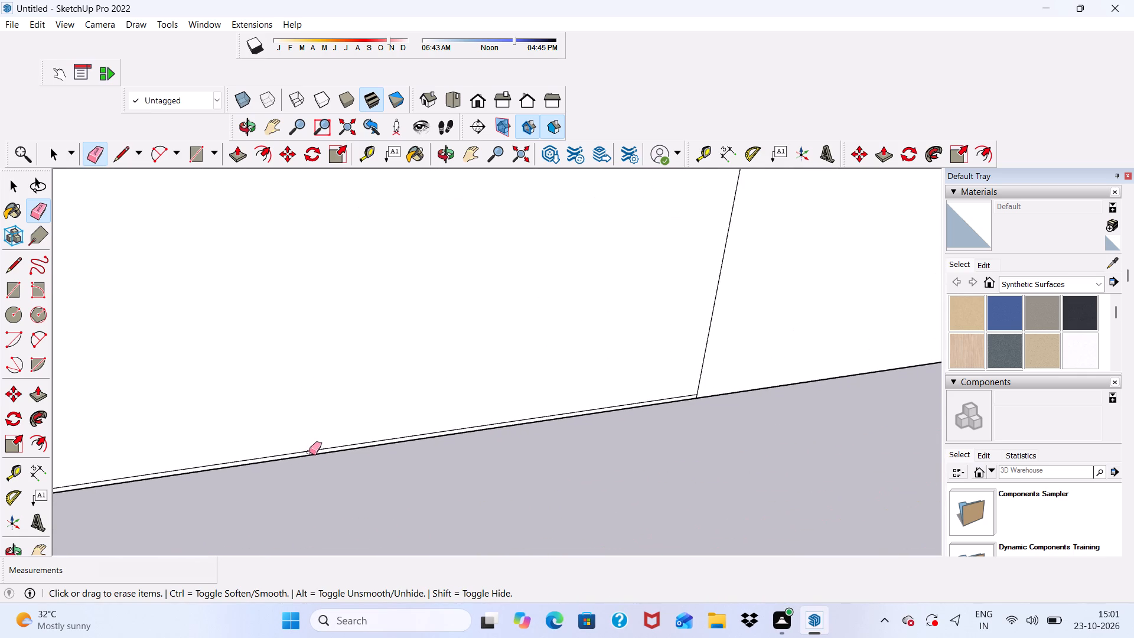
left_click(309, 450)
Erase the short leftover edges at the base of the front face near the boundary wall's right corner.
scroll(304, 449, "down", 19)
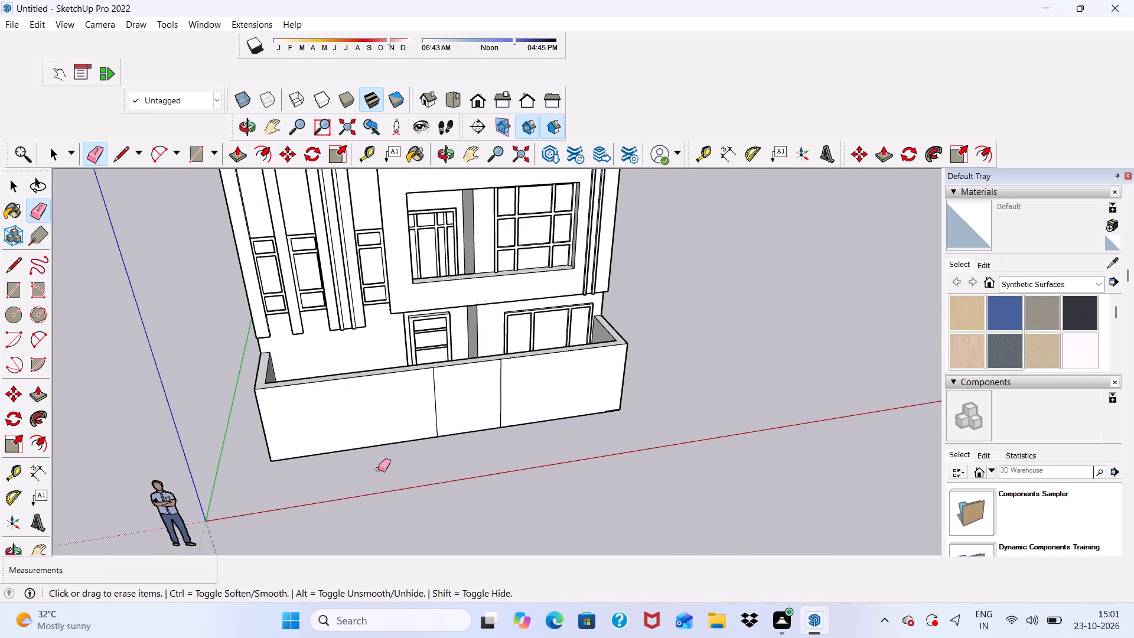
scroll(617, 406, "up", 19)
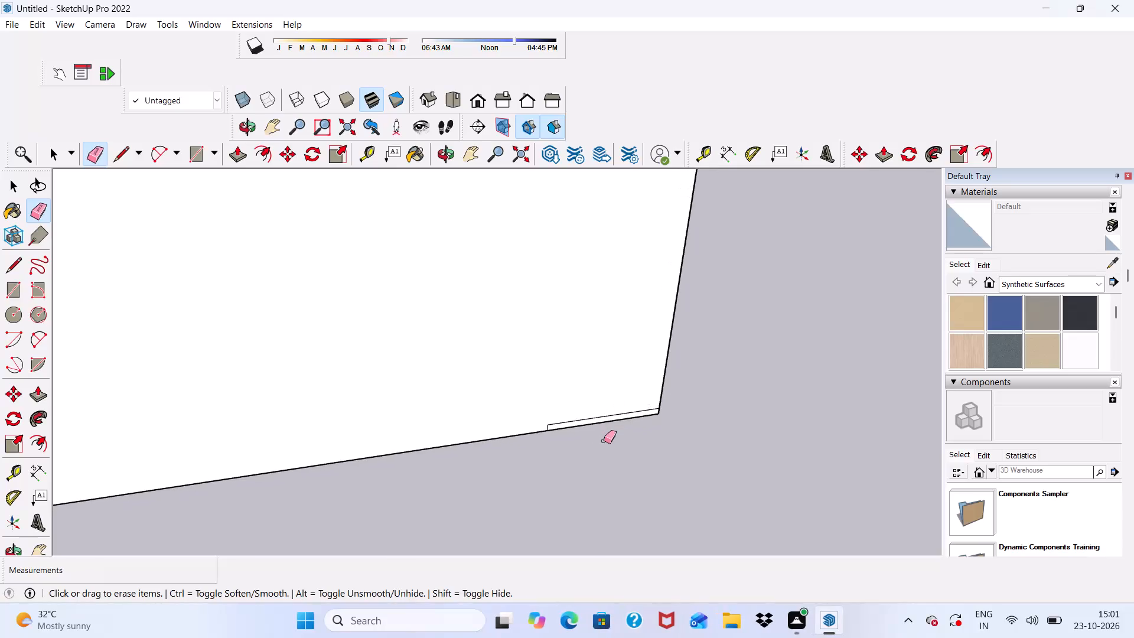
scroll(604, 441, "up", 7)
left_click(582, 424)
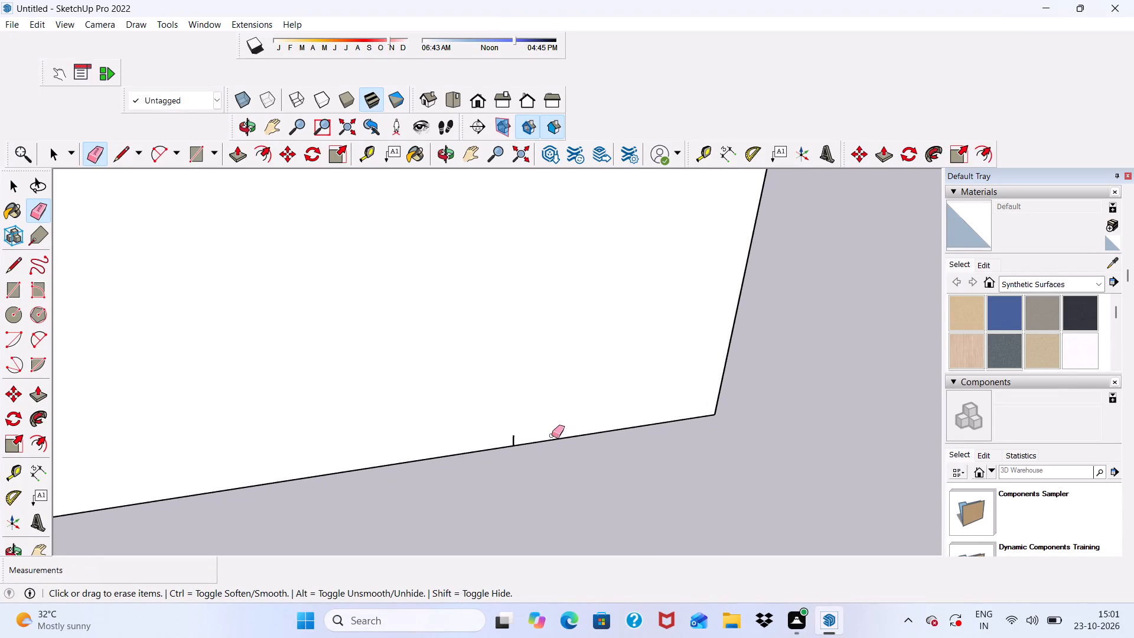
left_click(512, 439)
Erase the leftover base line and its small vertical stub on the boundary wall's right side face.
scroll(518, 427, "down", 5)
middle_click_drag(584, 455, 339, 463)
scroll(442, 435, "up", 5)
left_click_drag(441, 431, 442, 437)
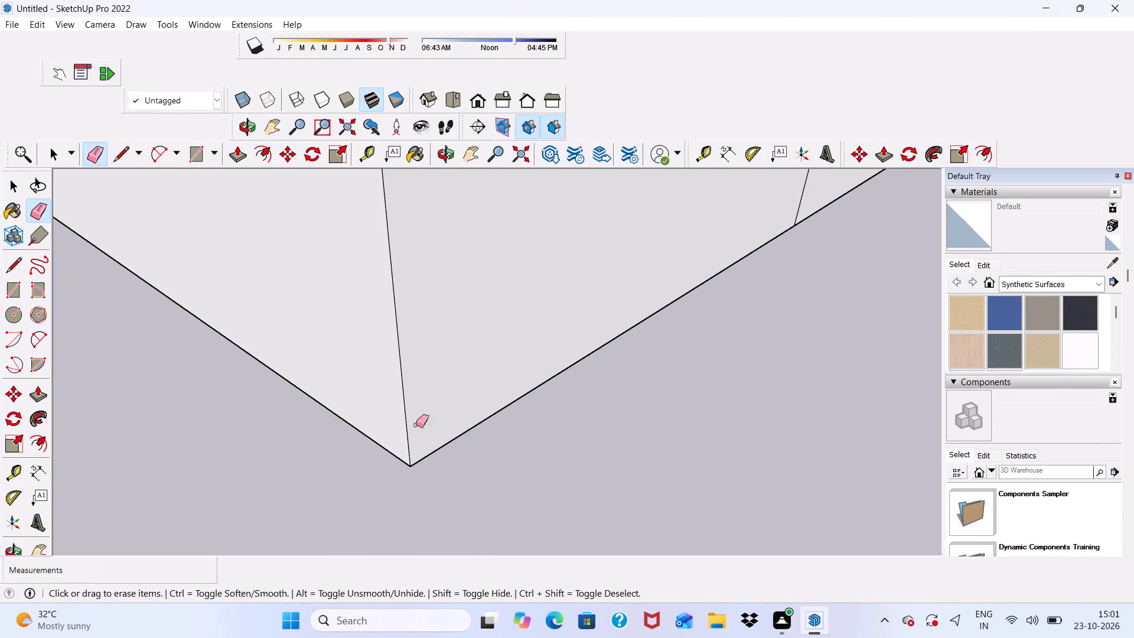
scroll(369, 418, "down", 11)
left_click_drag(610, 263, 624, 259)
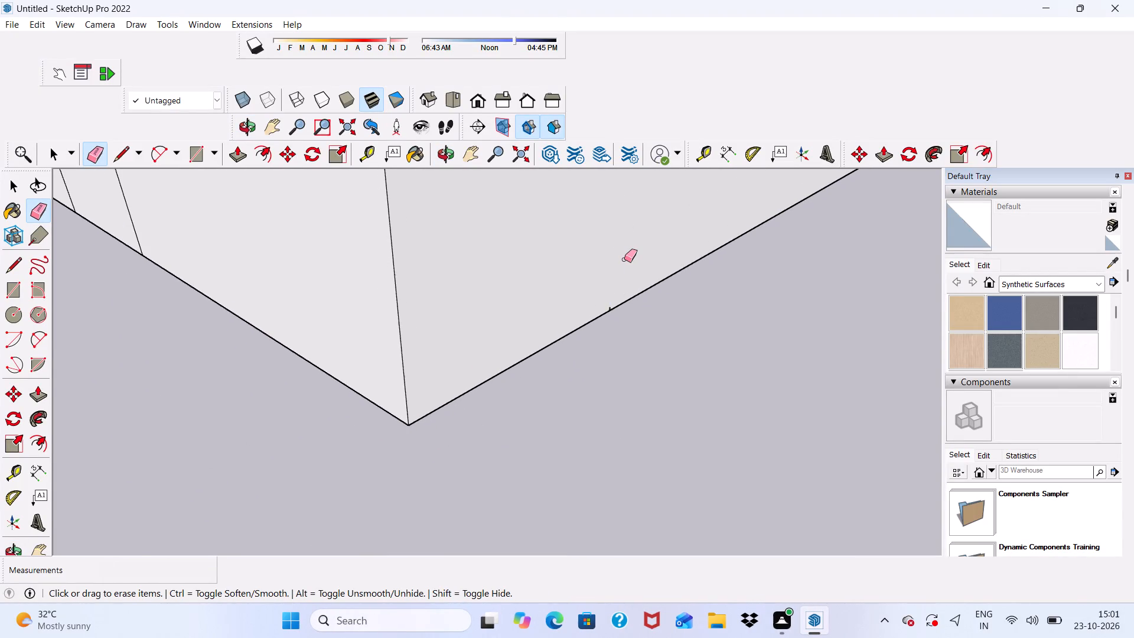
scroll(588, 281, "down", 6)
scroll(612, 322, "up", 20)
scroll(612, 322, "up", 12)
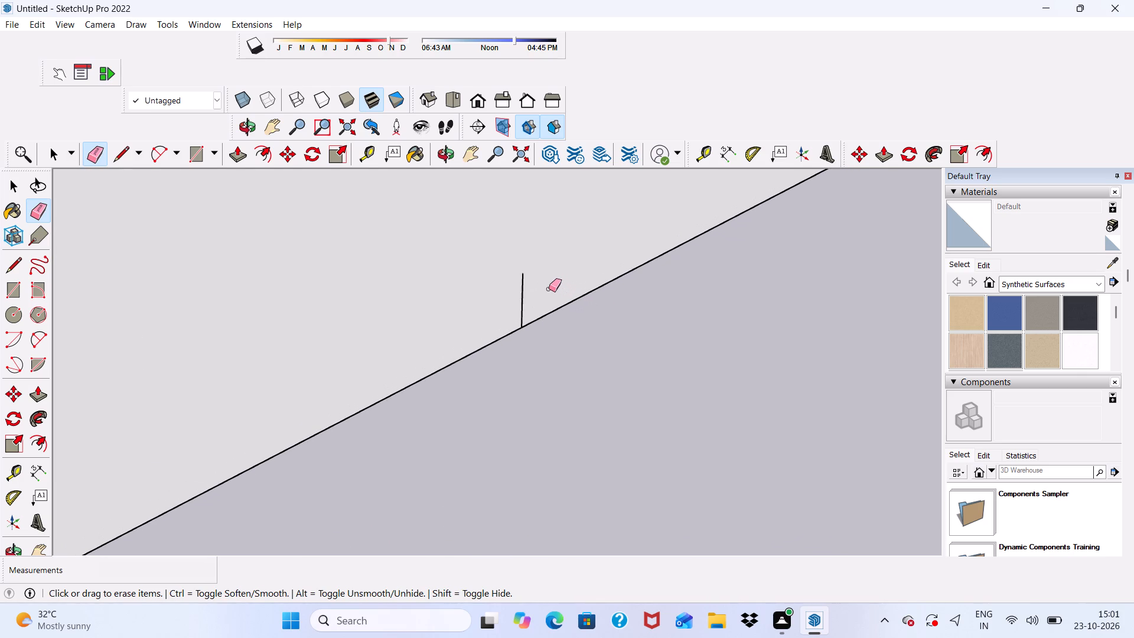
left_click_drag(548, 291, 520, 325)
left_click_drag(523, 266, 529, 296)
left_click_drag(522, 266, 523, 285)
scroll(523, 285, "down", 17)
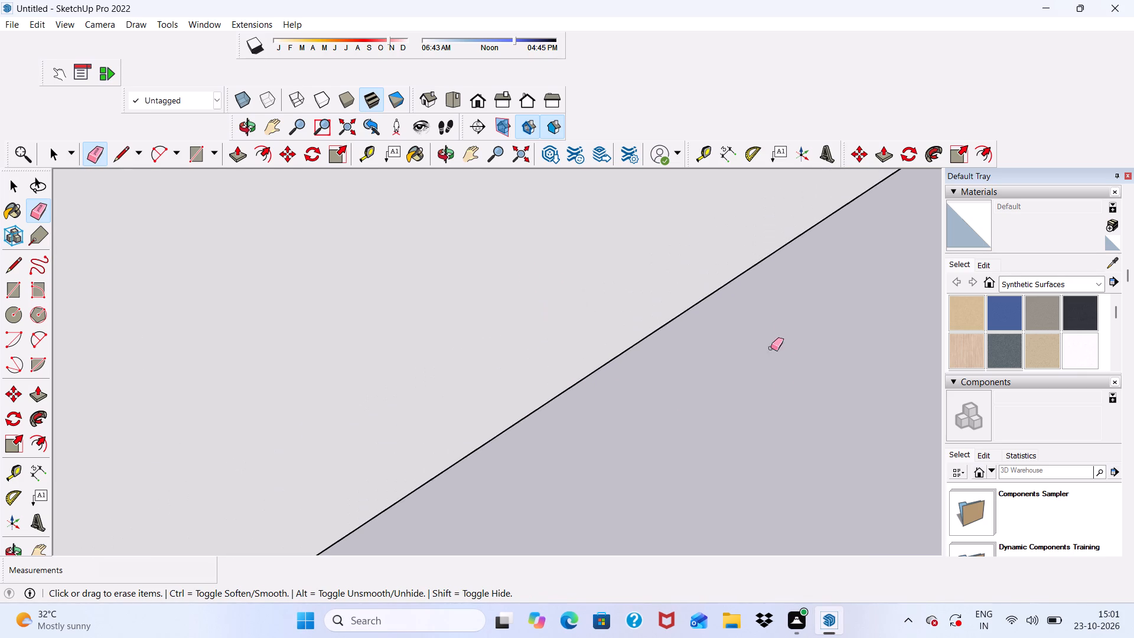
Erase the leftover base line and its small vertical stub on the boundary wall's left side face.
scroll(771, 348, "down", 16)
middle_click_drag(270, 458, 467, 398)
scroll(474, 393, "up", 1)
scroll(475, 392, "down", 13)
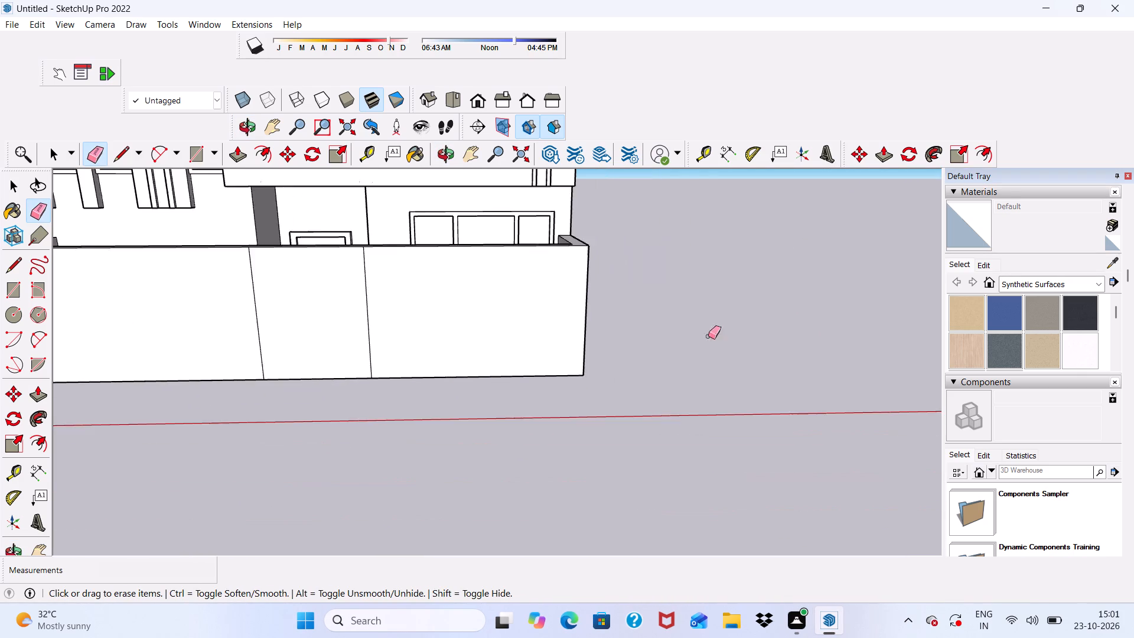
scroll(708, 336, "down", 7)
scroll(347, 369, "up", 19)
middle_click_drag(304, 382, 488, 398)
scroll(490, 411, "up", 10)
scroll(487, 458, "down", 1)
left_click(487, 458)
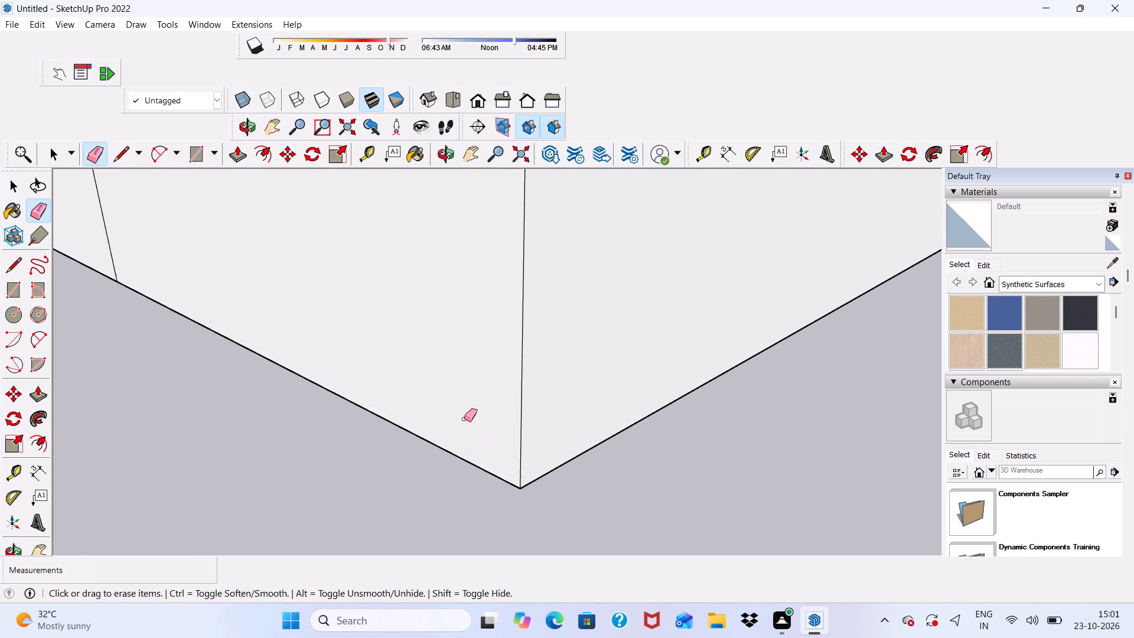
scroll(455, 416, "down", 6)
scroll(215, 329, "up", 5)
left_click_drag(195, 279, 185, 281)
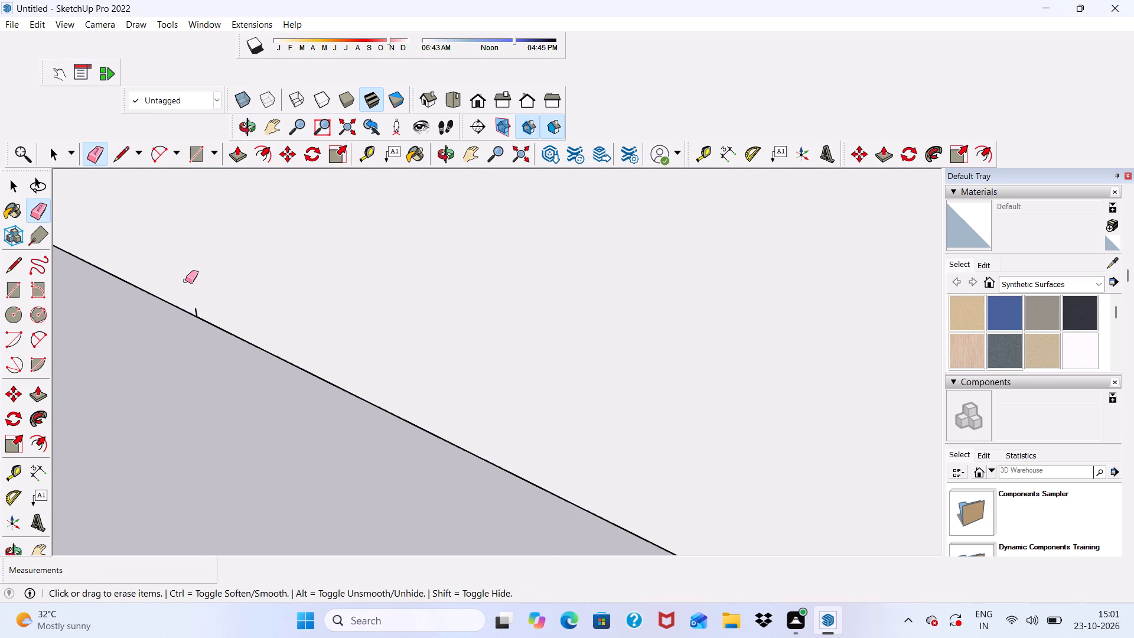
scroll(185, 282, "down", 5)
scroll(206, 294, "up", 16)
left_click_drag(169, 298, 173, 302)
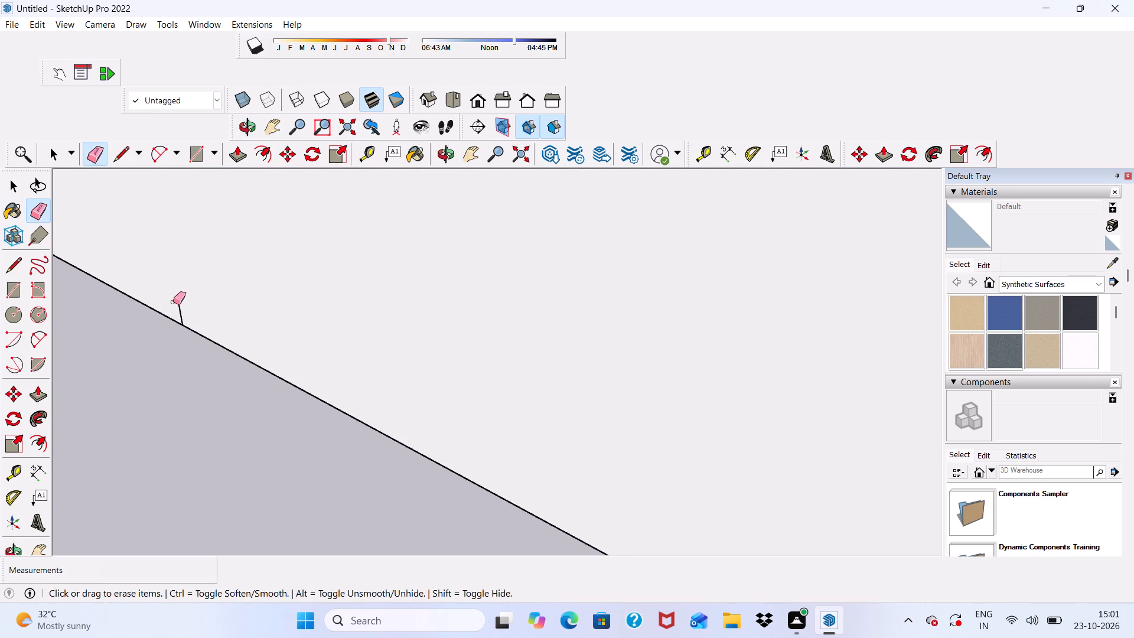
left_click_drag(173, 302, 183, 311)
scroll(183, 311, "down", 20)
scroll(183, 311, "down", 5)
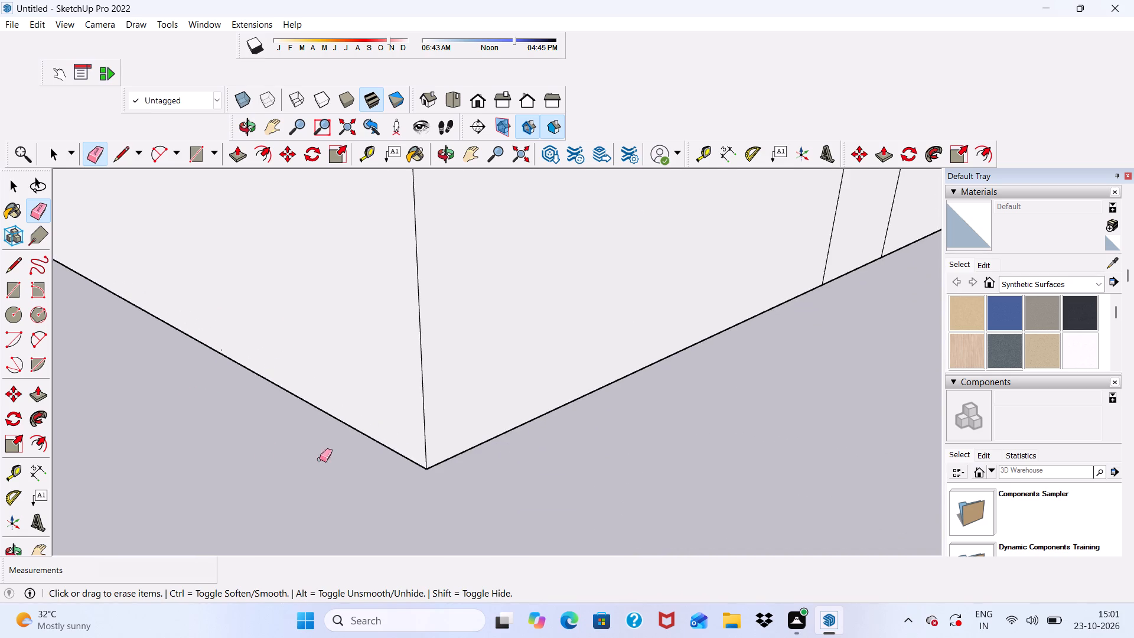
Offset the entrance rectangle on the boundary wall's front inward by about 3 15/16" to form a gate frame.
middle_click_drag(392, 482, 214, 484)
scroll(227, 422, "down", 6)
scroll(292, 490, "down", 4)
middle_click_drag(377, 482, 360, 447)
key("space")
scroll(563, 280, "up", 4)
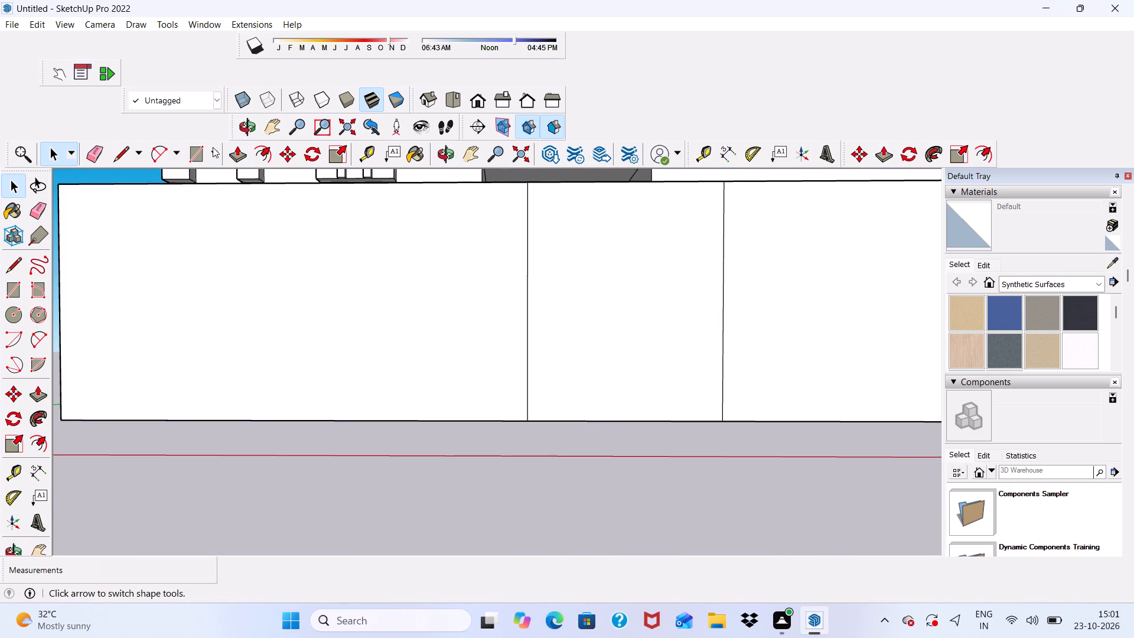
left_click(266, 151)
left_click(562, 281)
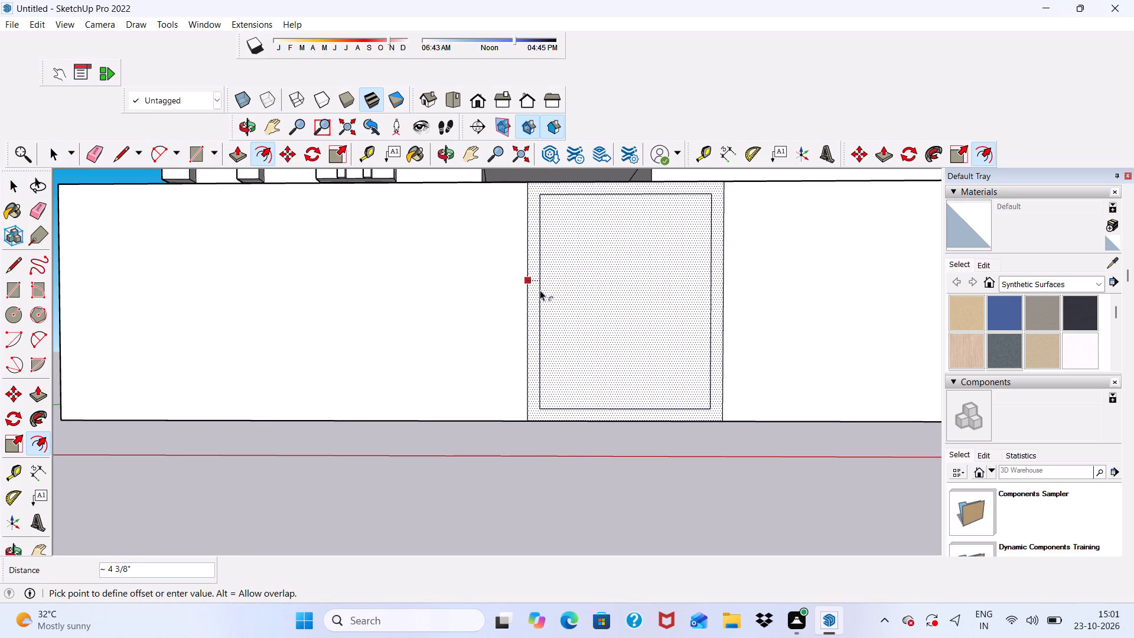
left_click(539, 291)
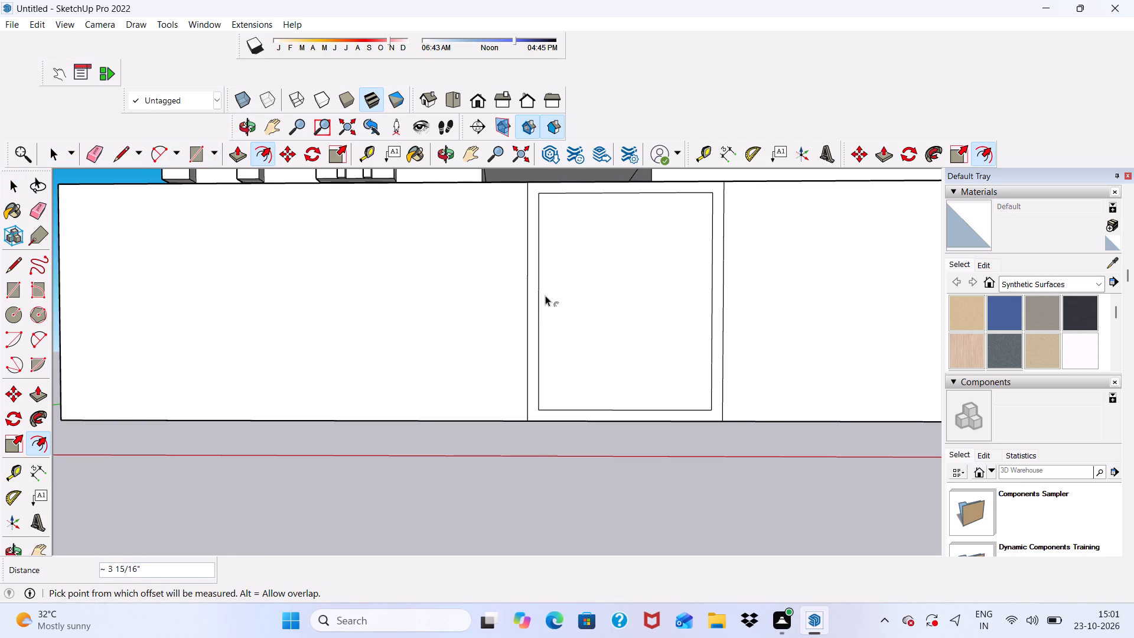
key("space")
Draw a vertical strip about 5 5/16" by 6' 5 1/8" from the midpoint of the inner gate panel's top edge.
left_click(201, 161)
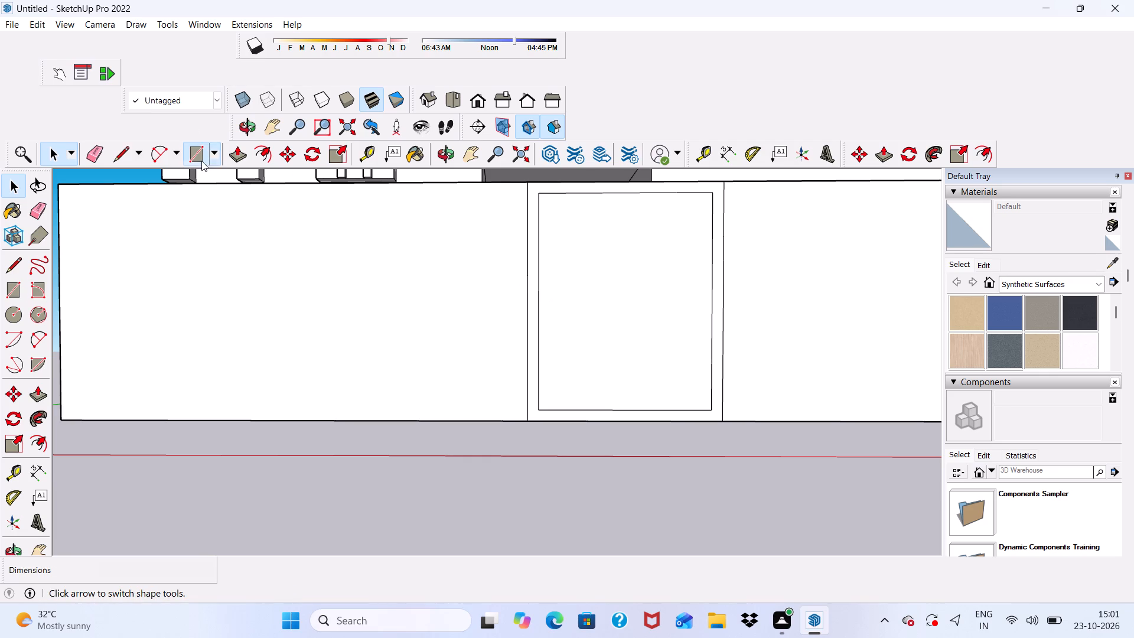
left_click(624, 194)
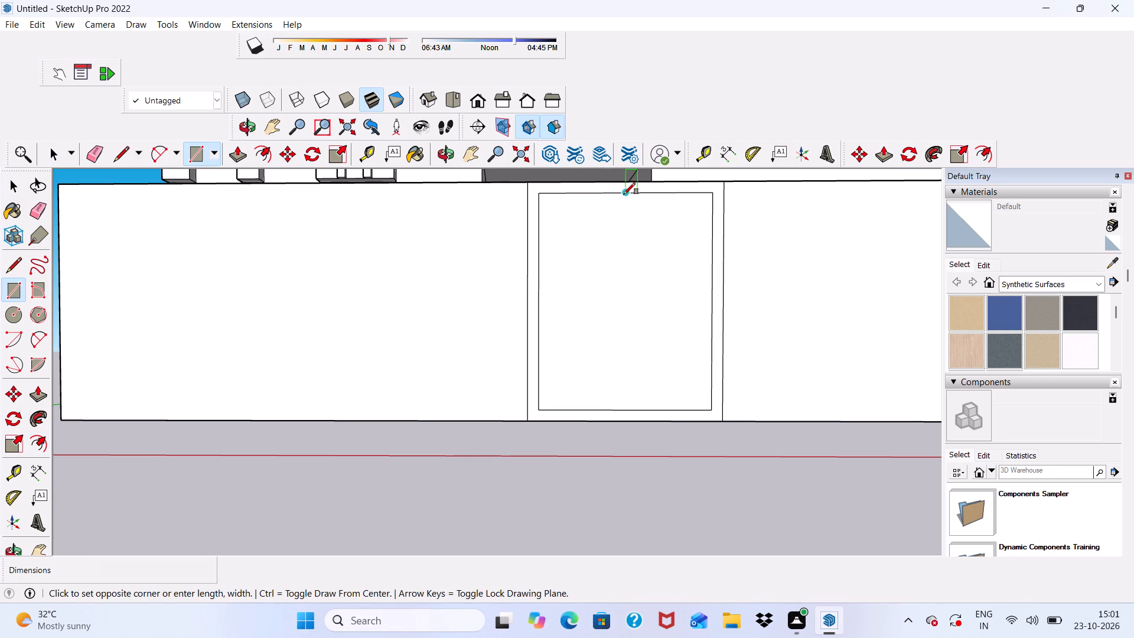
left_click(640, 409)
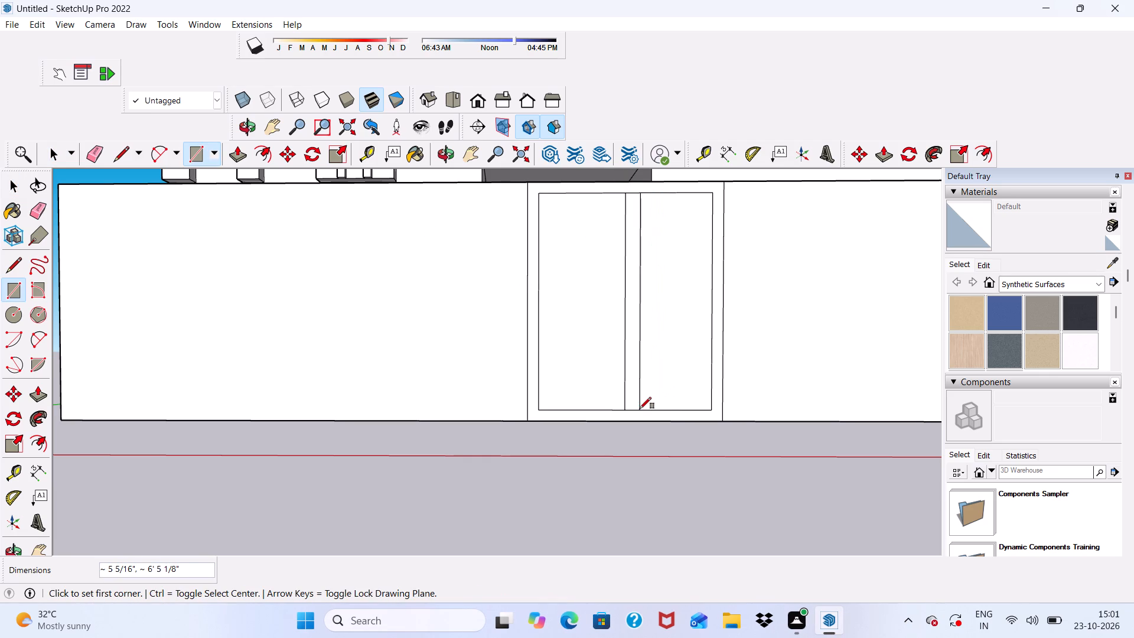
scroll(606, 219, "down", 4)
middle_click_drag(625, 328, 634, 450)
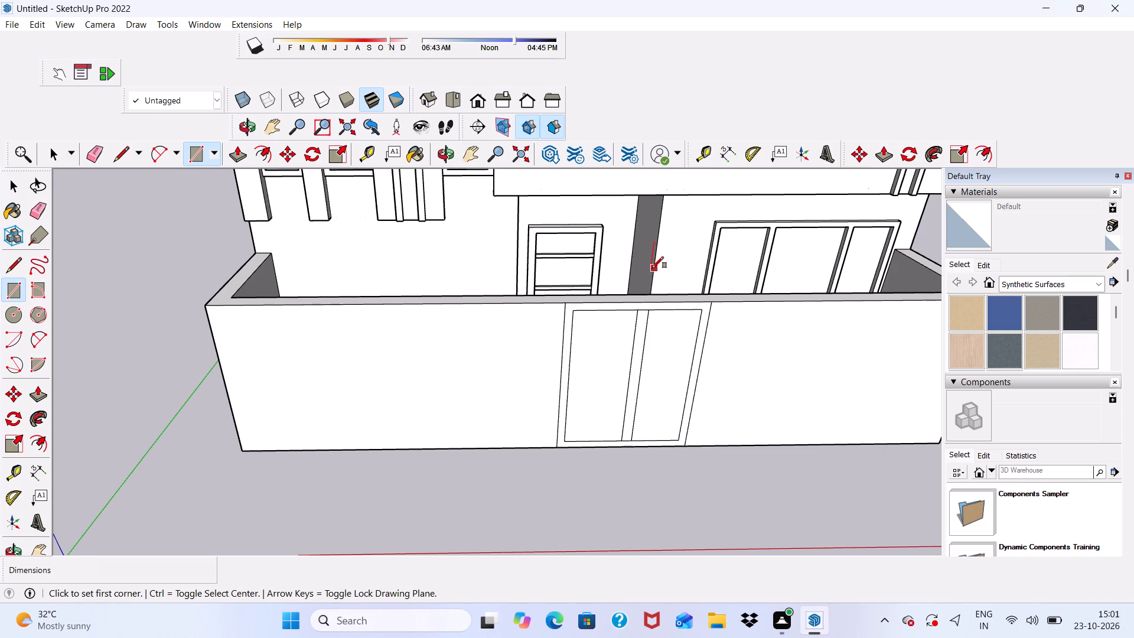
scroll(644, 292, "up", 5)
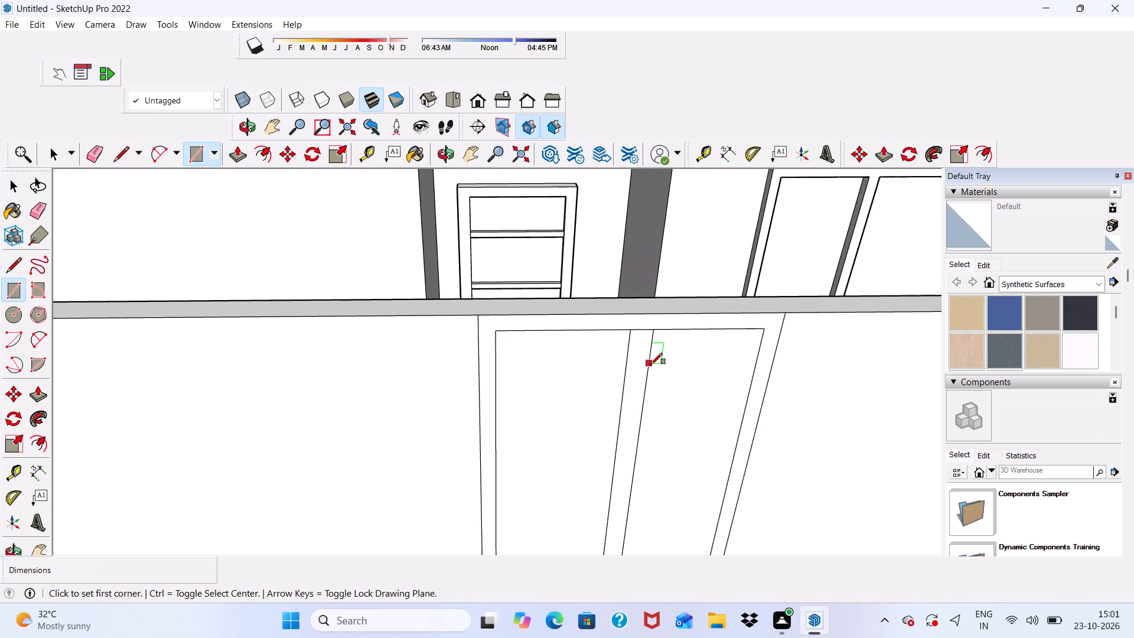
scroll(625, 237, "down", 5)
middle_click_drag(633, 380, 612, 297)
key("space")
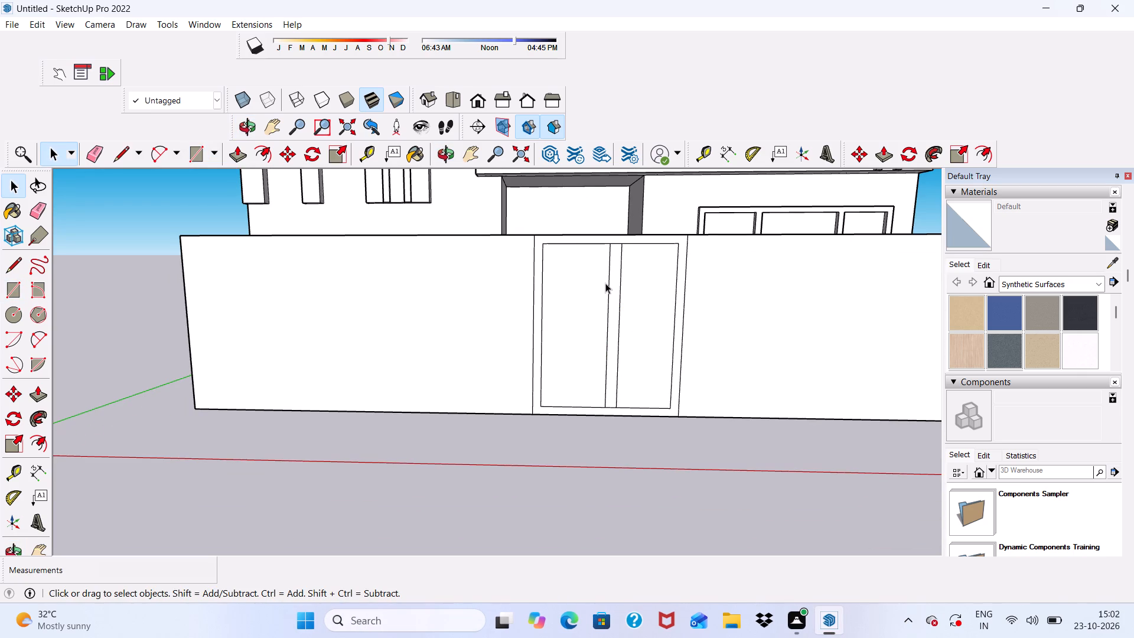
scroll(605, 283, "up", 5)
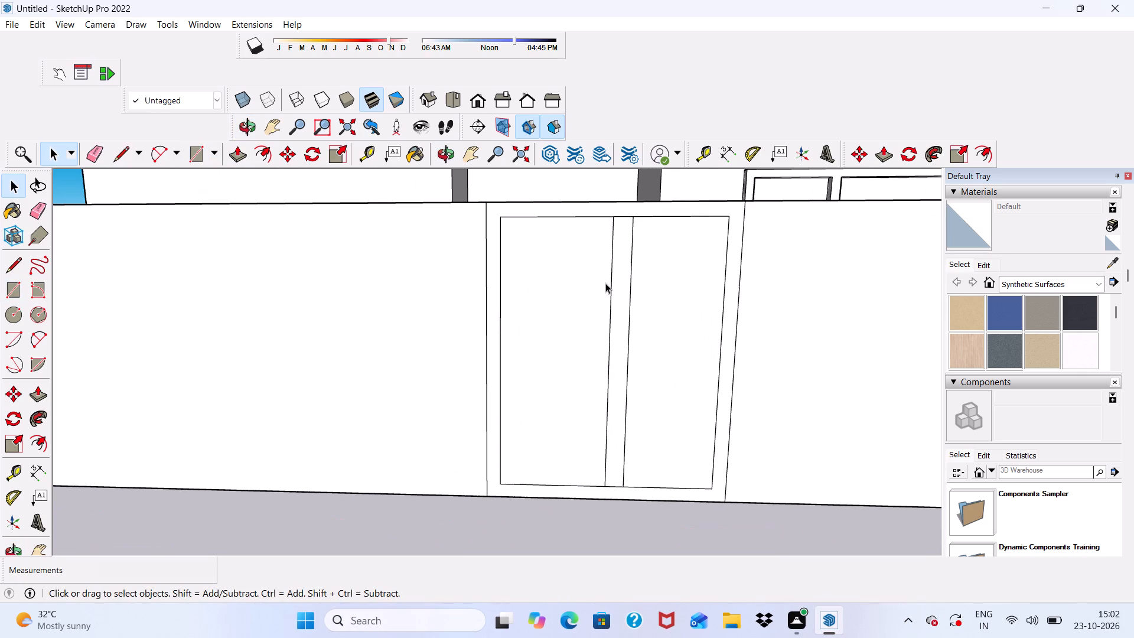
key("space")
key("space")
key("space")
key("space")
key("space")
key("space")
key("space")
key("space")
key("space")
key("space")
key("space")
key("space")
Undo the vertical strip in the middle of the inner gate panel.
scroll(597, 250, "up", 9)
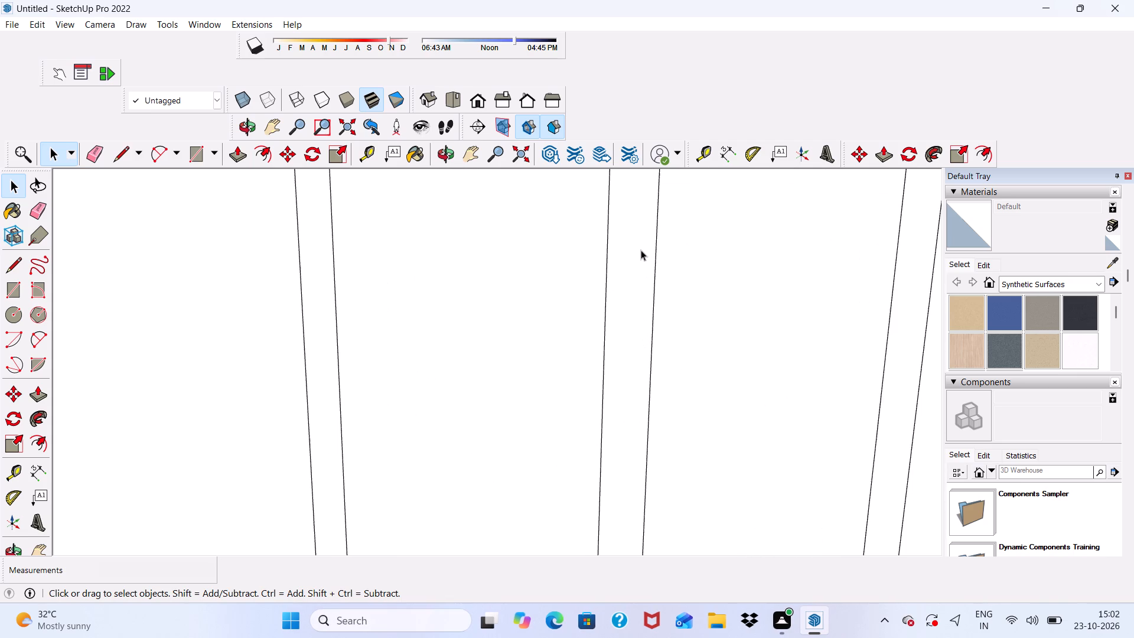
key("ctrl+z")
Draw a thin horizontal rectangle spanning the full width of the inner gate panel along its top edge.
scroll(501, 299, "down", 5)
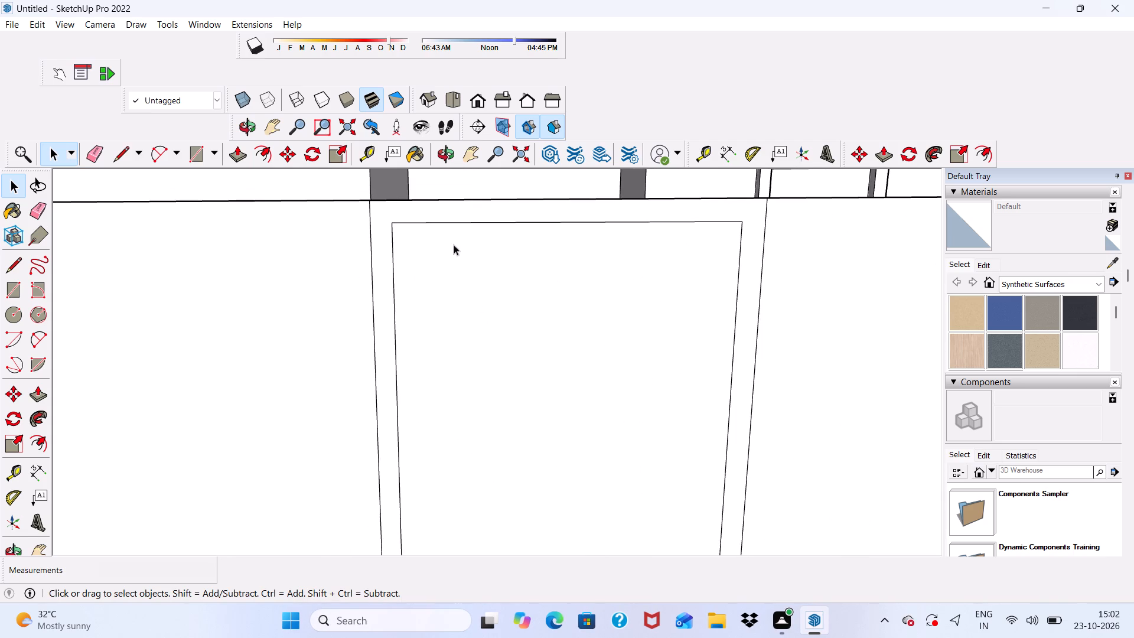
left_click(192, 154)
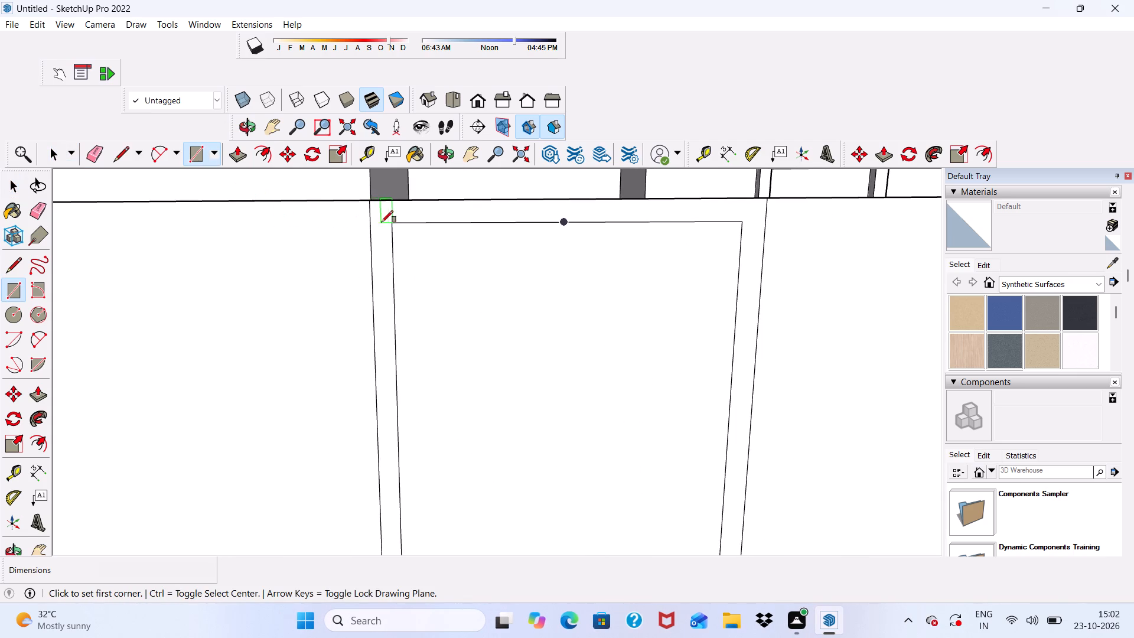
left_click(390, 224)
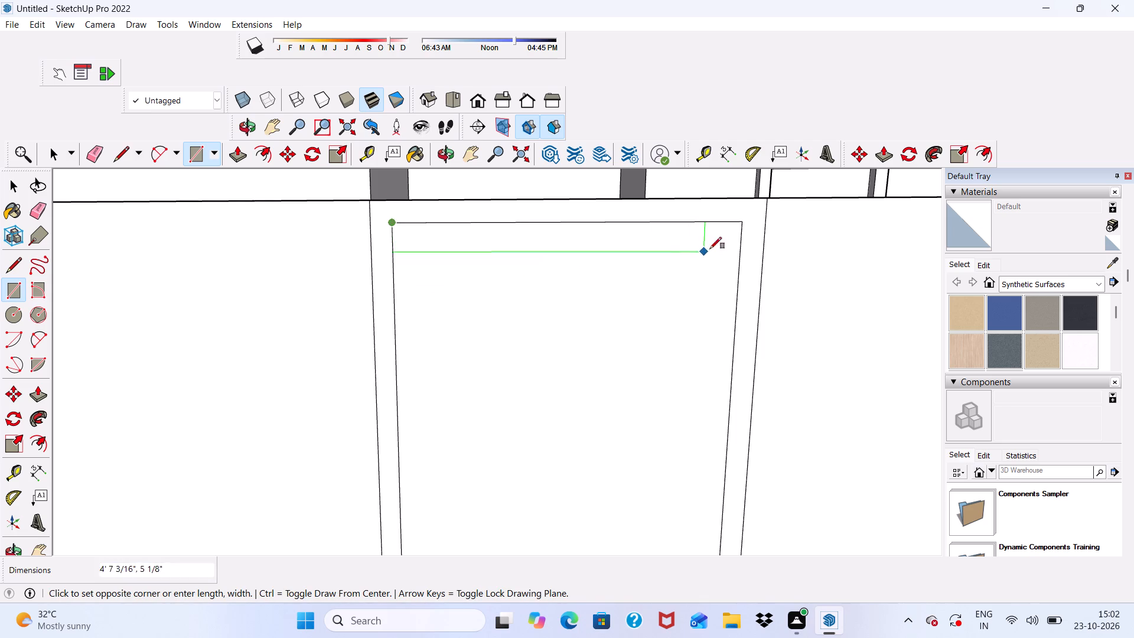
left_click(737, 243)
key("space")
Copy the thin top slat straight down the gate panel by about 5 11/16" and repeat it as 15 copies.
double_click(608, 236)
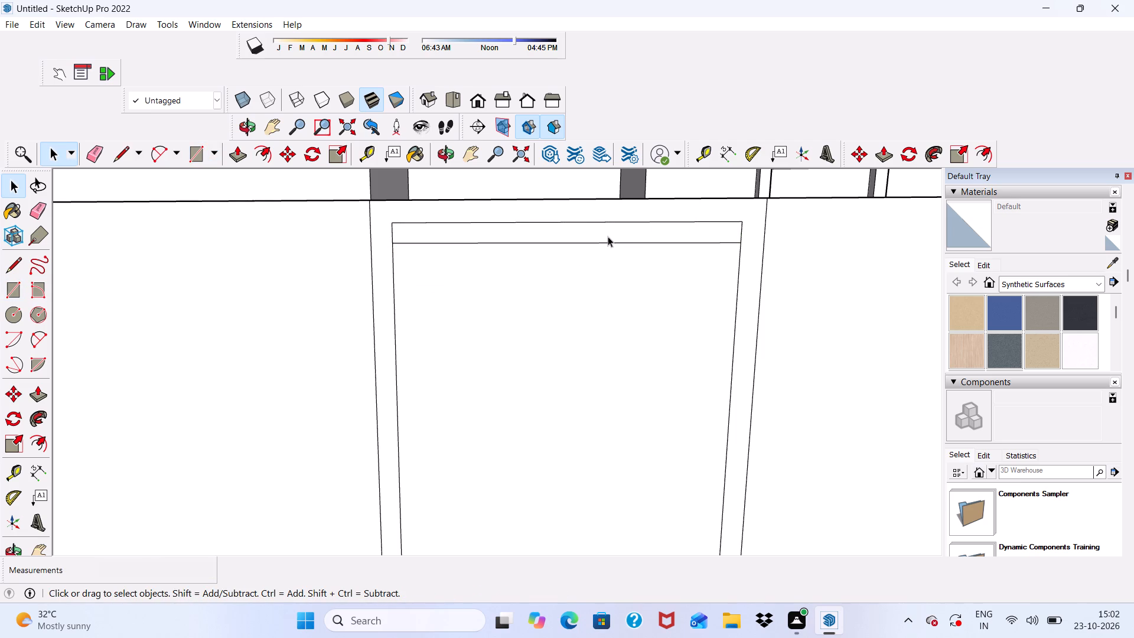
left_click(286, 147)
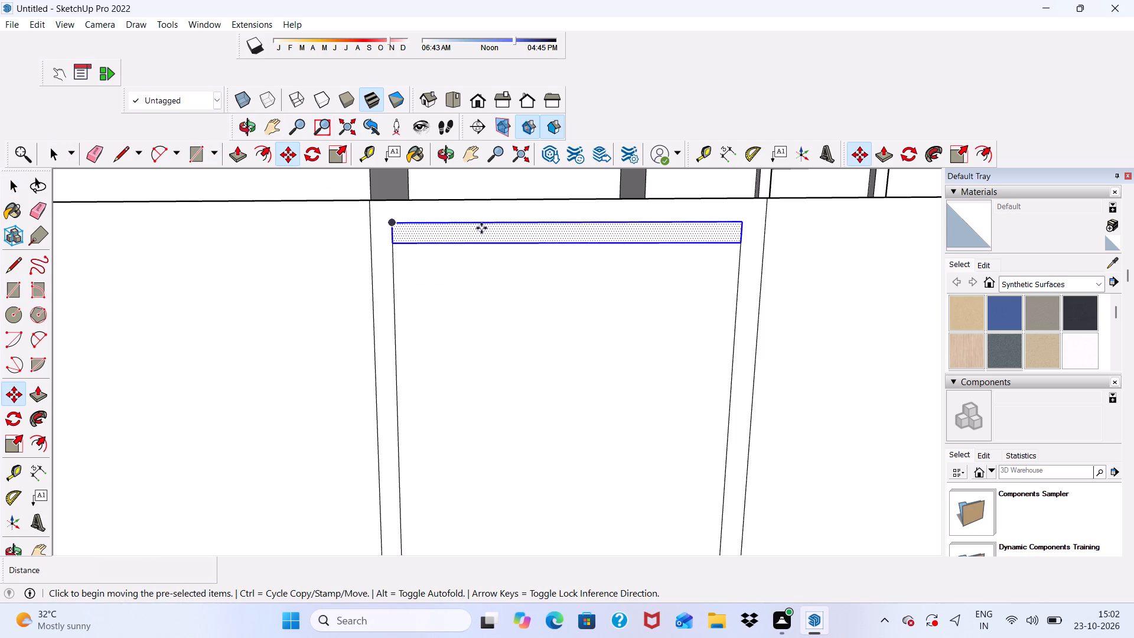
left_click(510, 242)
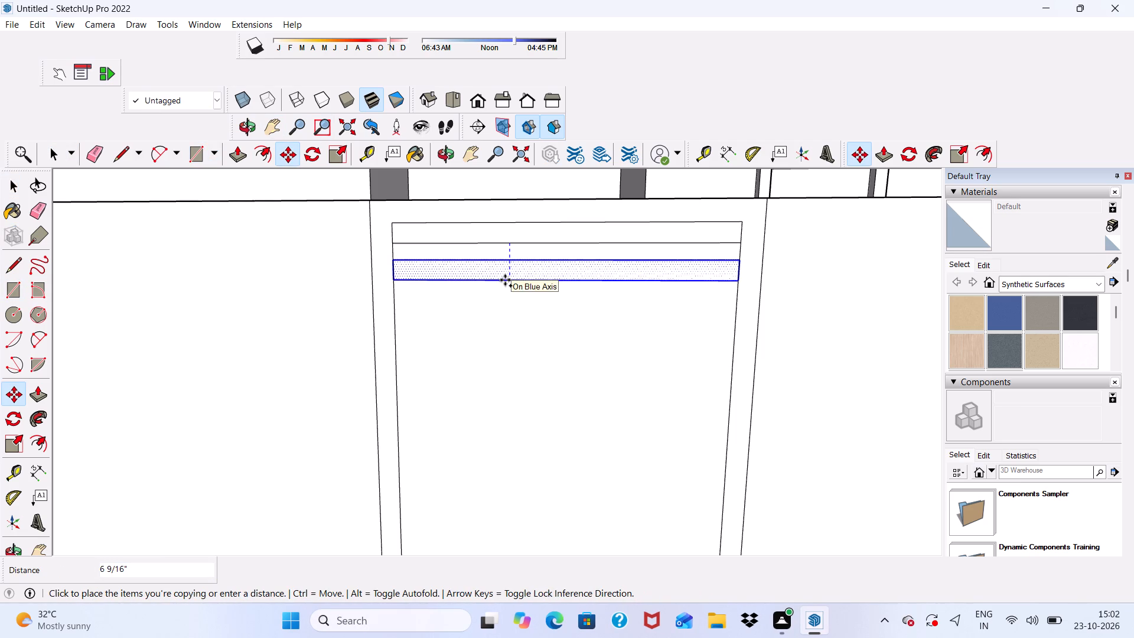
left_click(506, 275)
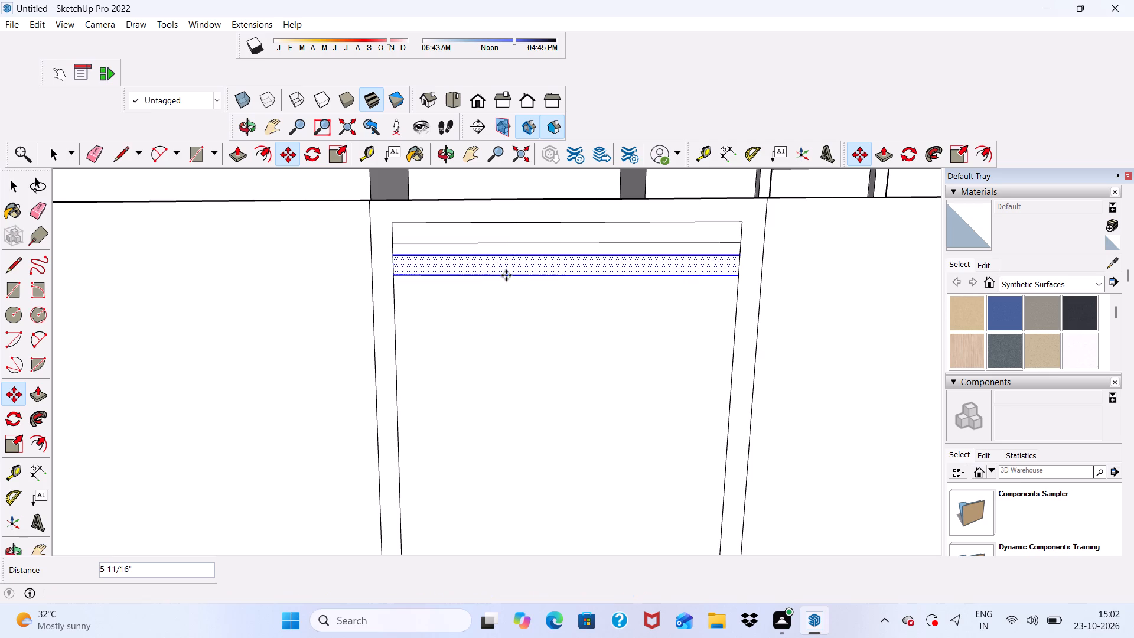
key("shift+asterisk")
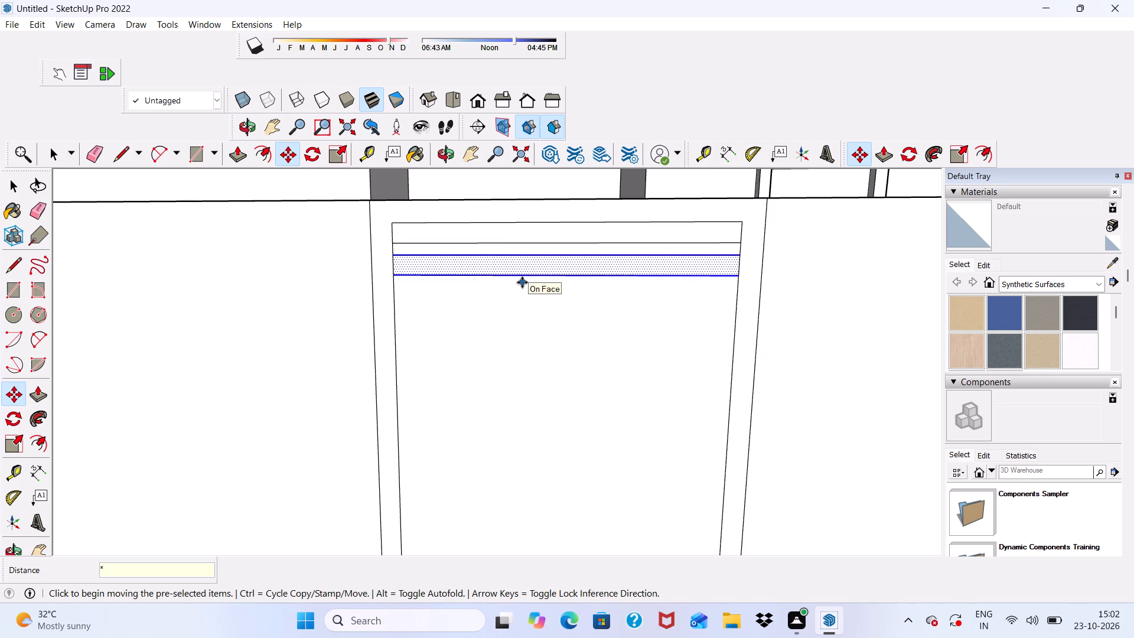
type("15")
key("Return")
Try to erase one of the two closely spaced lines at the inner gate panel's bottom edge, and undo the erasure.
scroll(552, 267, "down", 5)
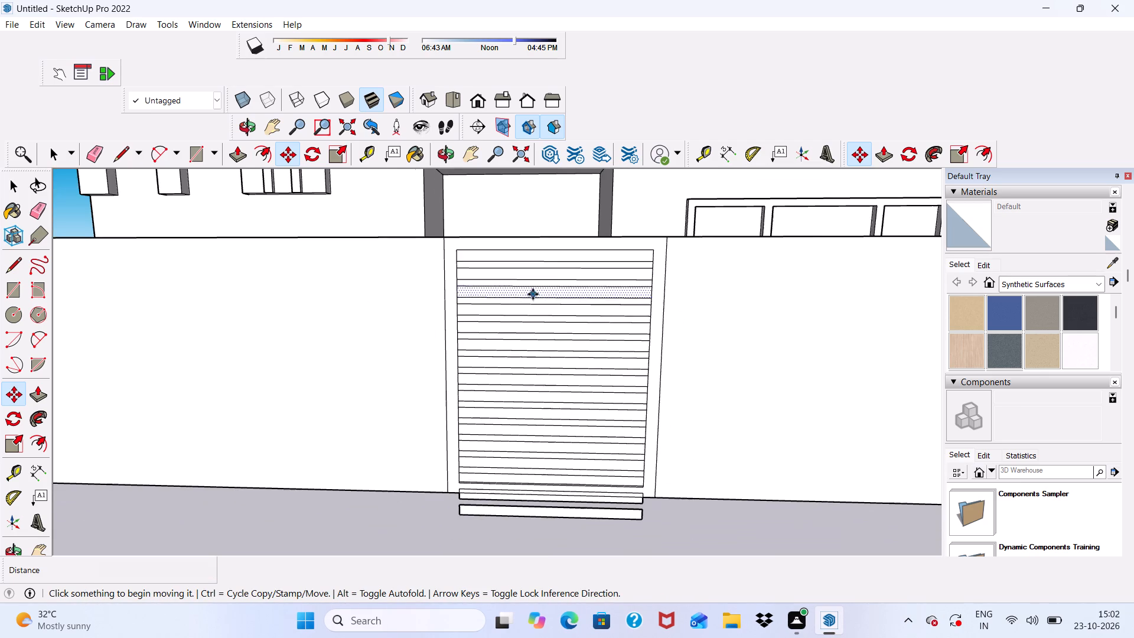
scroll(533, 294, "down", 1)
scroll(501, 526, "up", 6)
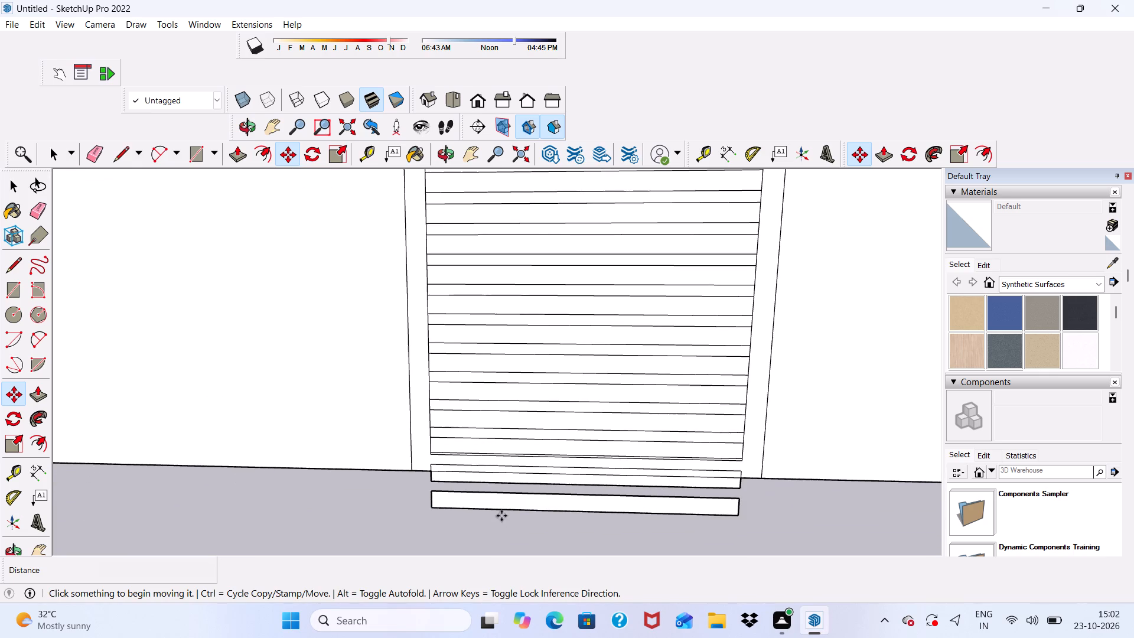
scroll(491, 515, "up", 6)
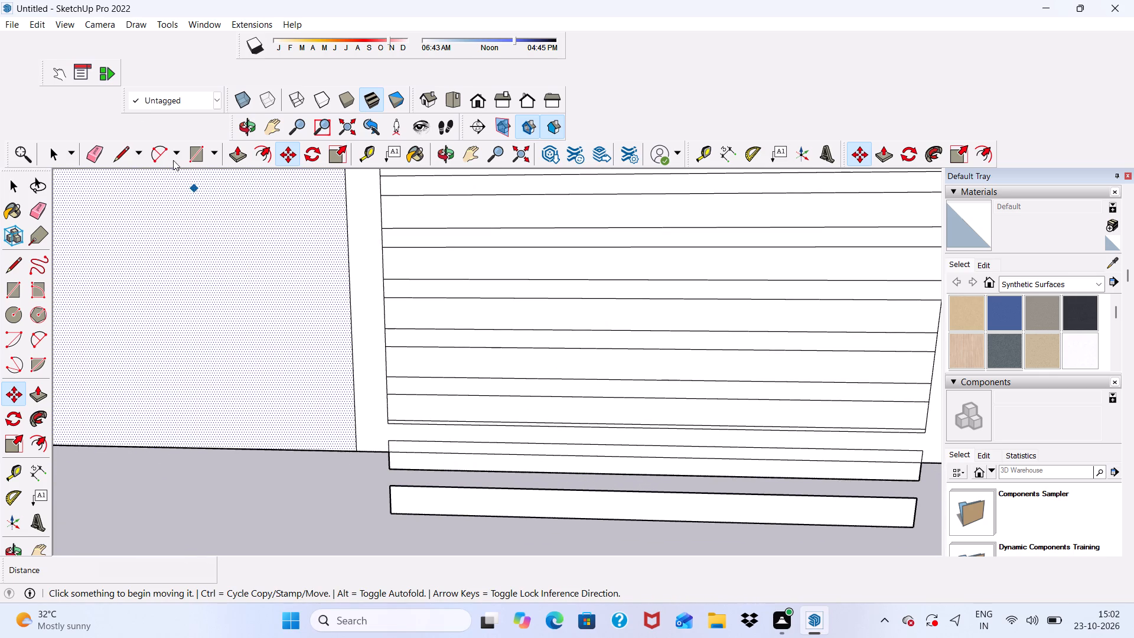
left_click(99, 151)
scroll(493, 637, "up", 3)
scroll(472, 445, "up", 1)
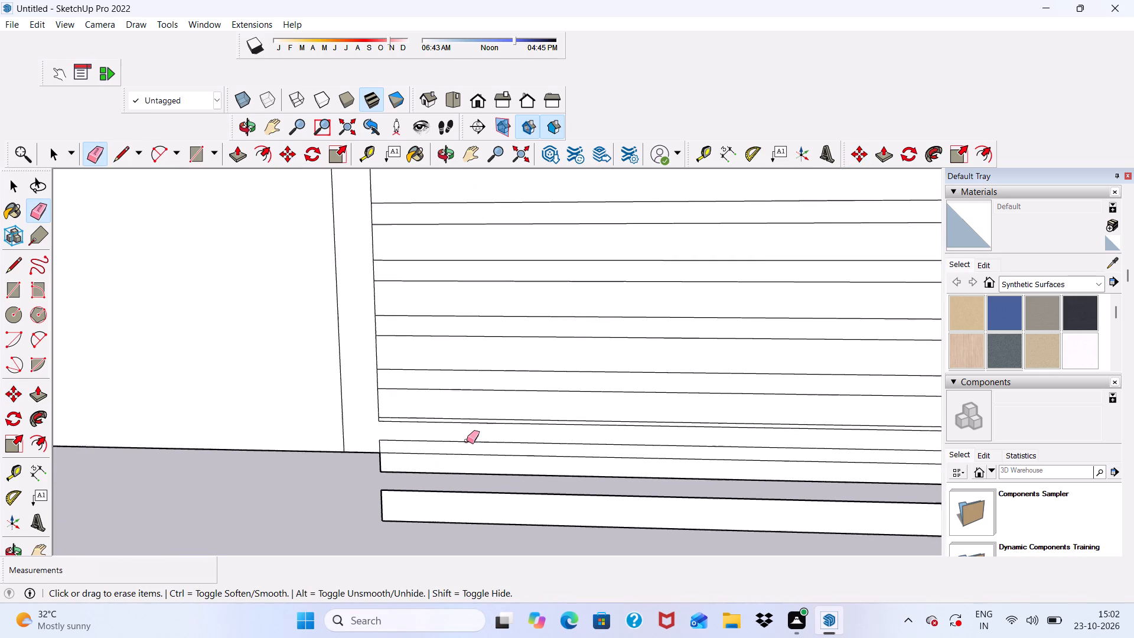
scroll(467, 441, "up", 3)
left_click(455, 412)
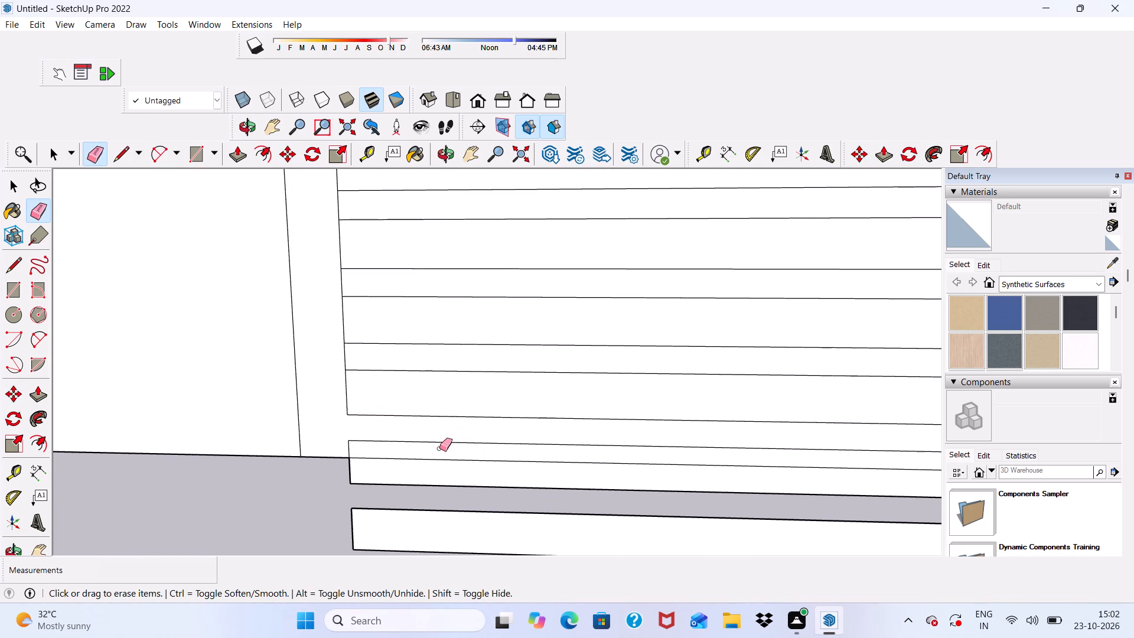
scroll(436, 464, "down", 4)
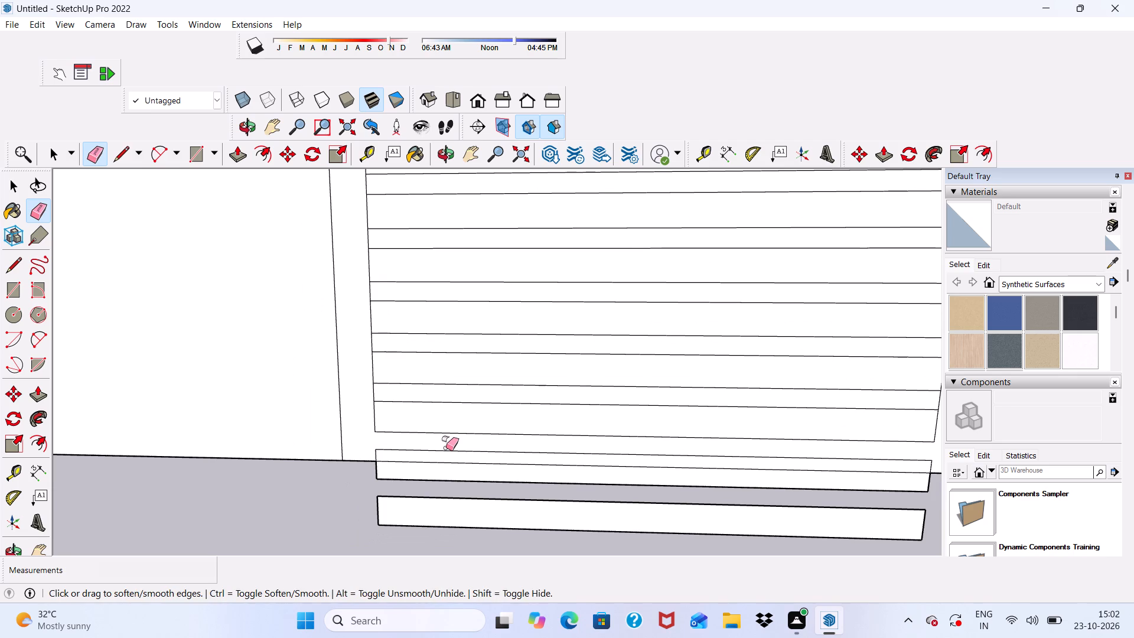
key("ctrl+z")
Erase the lower of the two closely spaced bottom lines of the gate panel and the short leftover stubs at both ends.
scroll(443, 441, "up", 3)
left_click(441, 433)
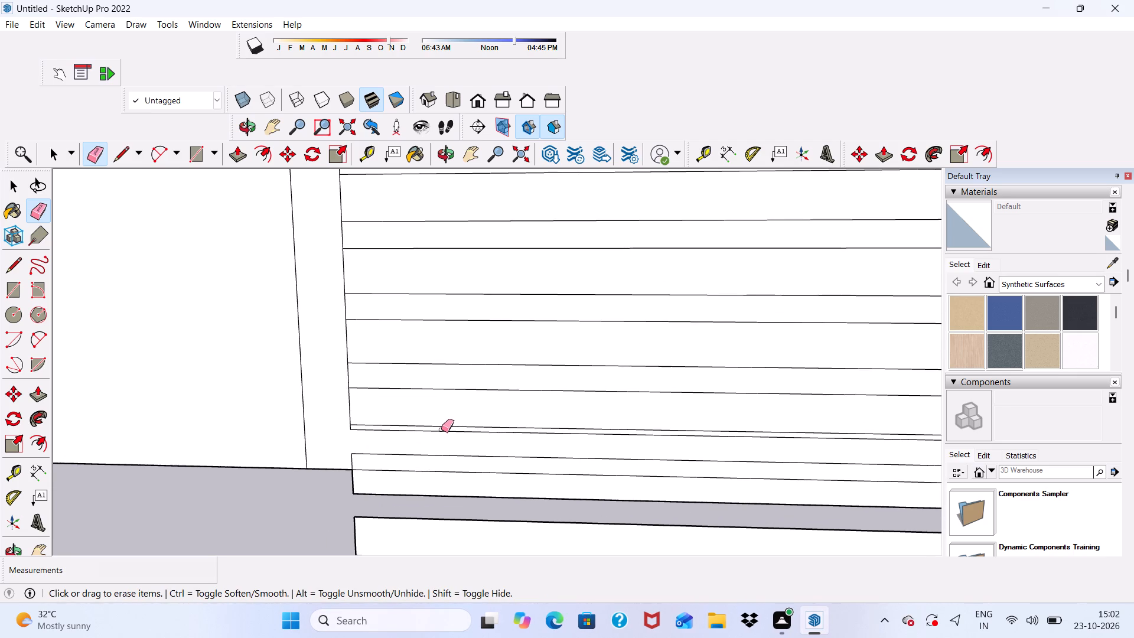
left_click(441, 429)
left_click(441, 429)
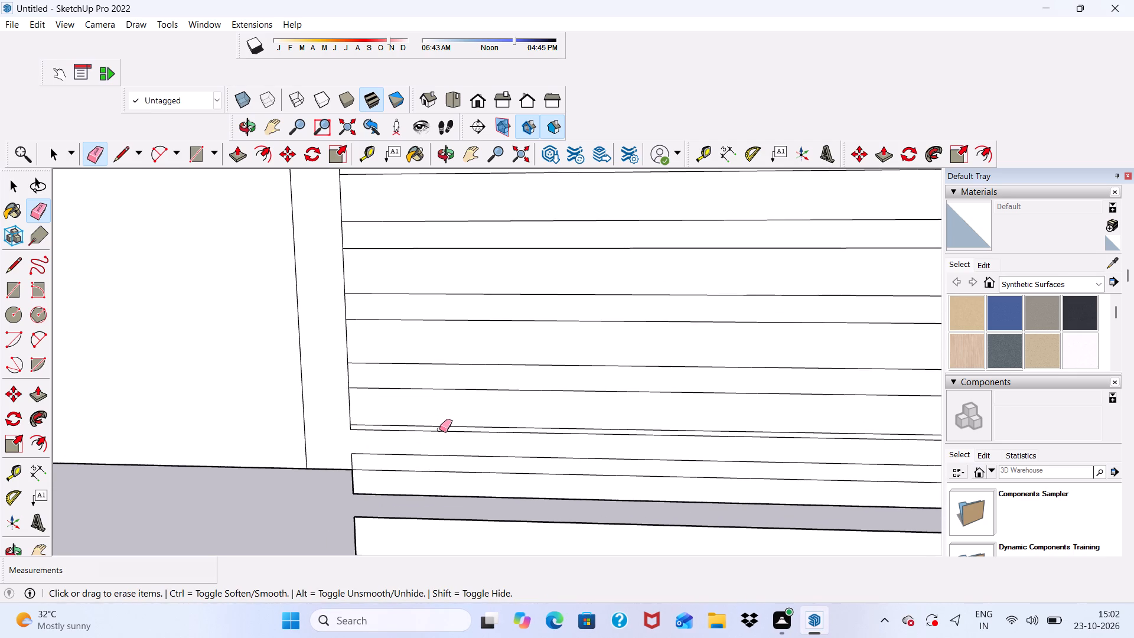
left_click(439, 429)
scroll(431, 435, "down", 5)
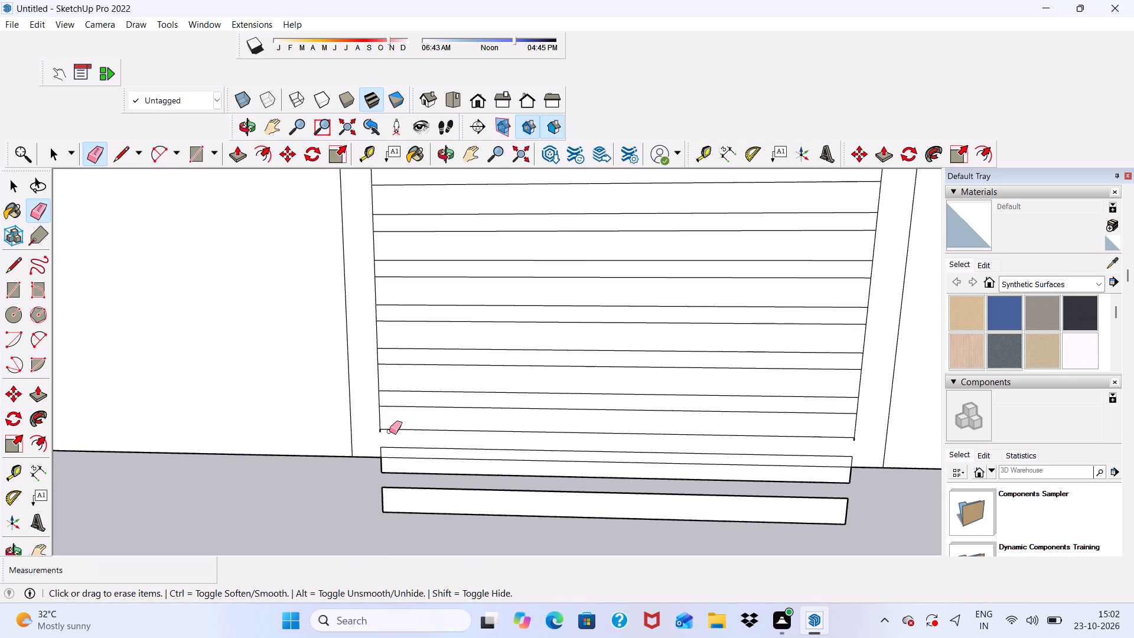
scroll(386, 431, "up", 14)
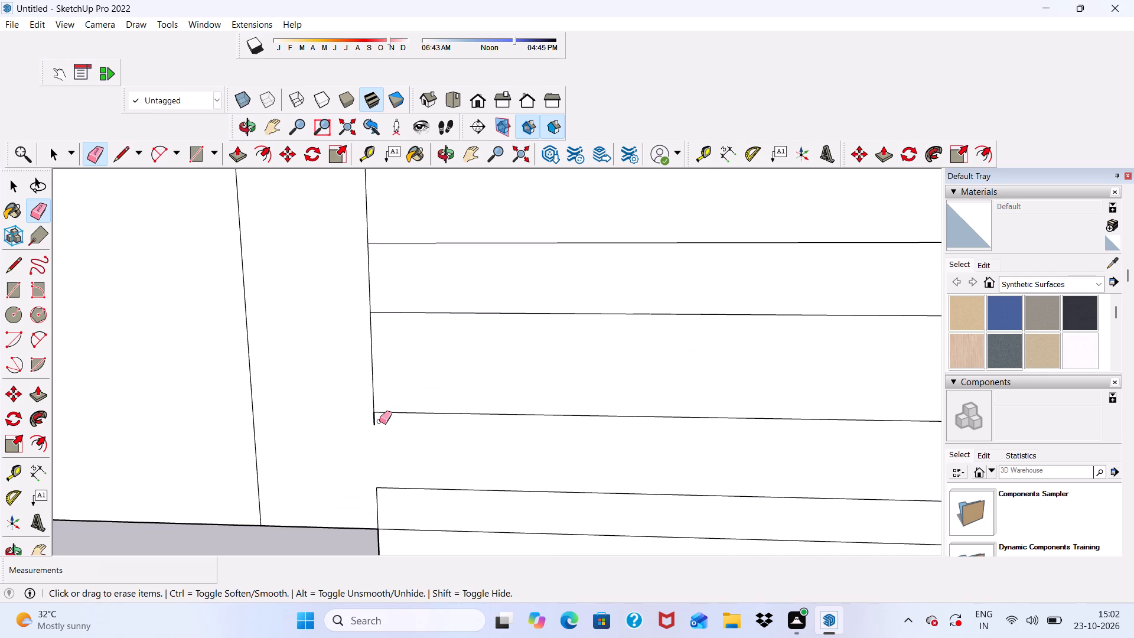
left_click_drag(379, 419, 364, 422)
scroll(364, 422, "down", 12)
scroll(354, 441, "down", 9)
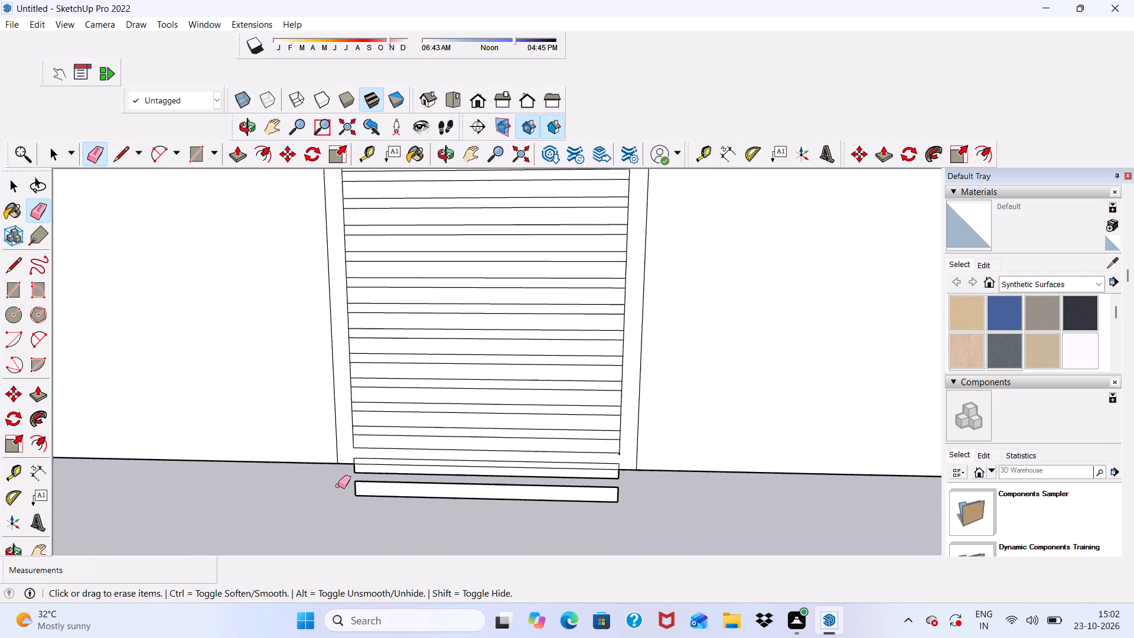
scroll(338, 486, "down", 2)
scroll(678, 476, "up", 11)
scroll(576, 444, "up", 8)
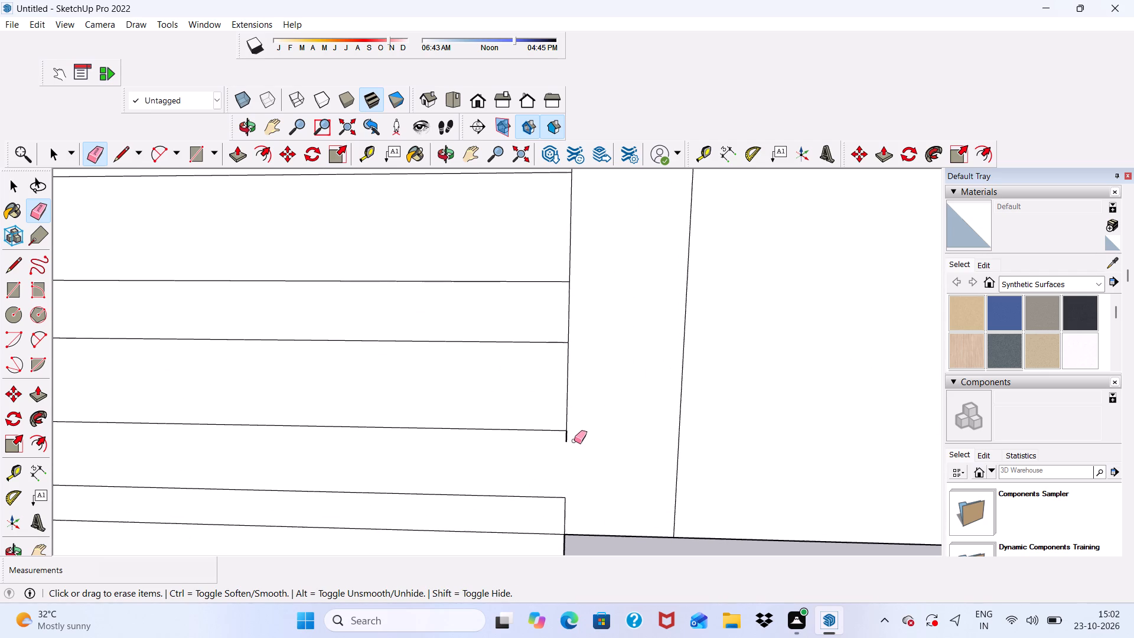
left_click_drag(570, 433, 562, 435)
Erase all edges of the surplus slat copies that extend below the gate panel's bottom edge.
scroll(567, 493, "up", 4)
left_click_drag(563, 504, 563, 513)
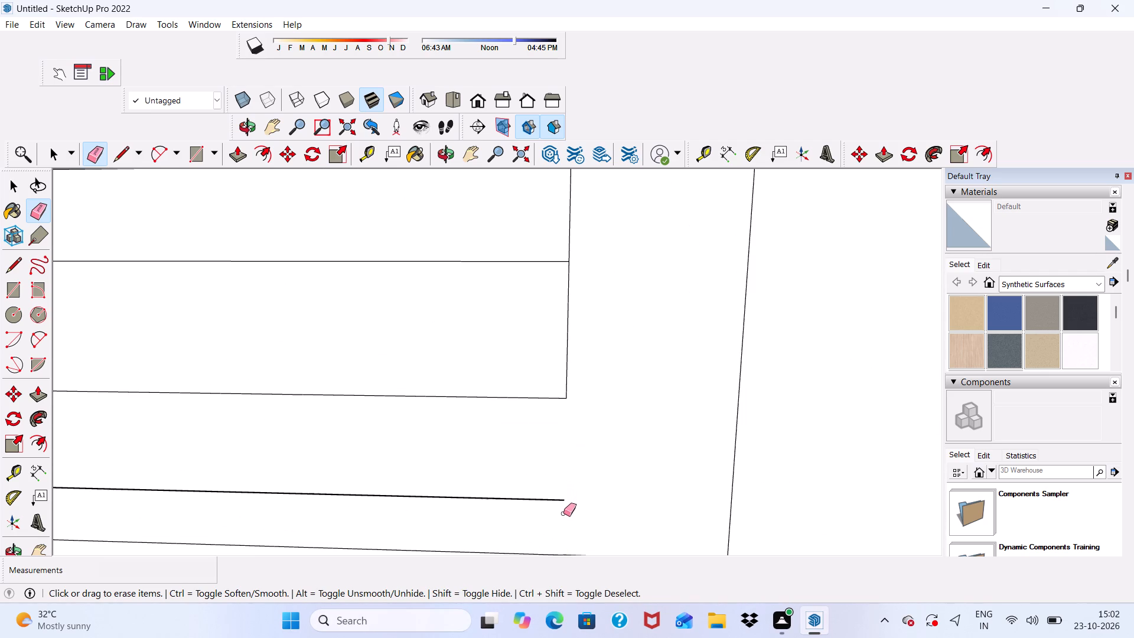
left_click(555, 502)
left_click(554, 500)
scroll(548, 465, "down", 7)
scroll(556, 529, "up", 5)
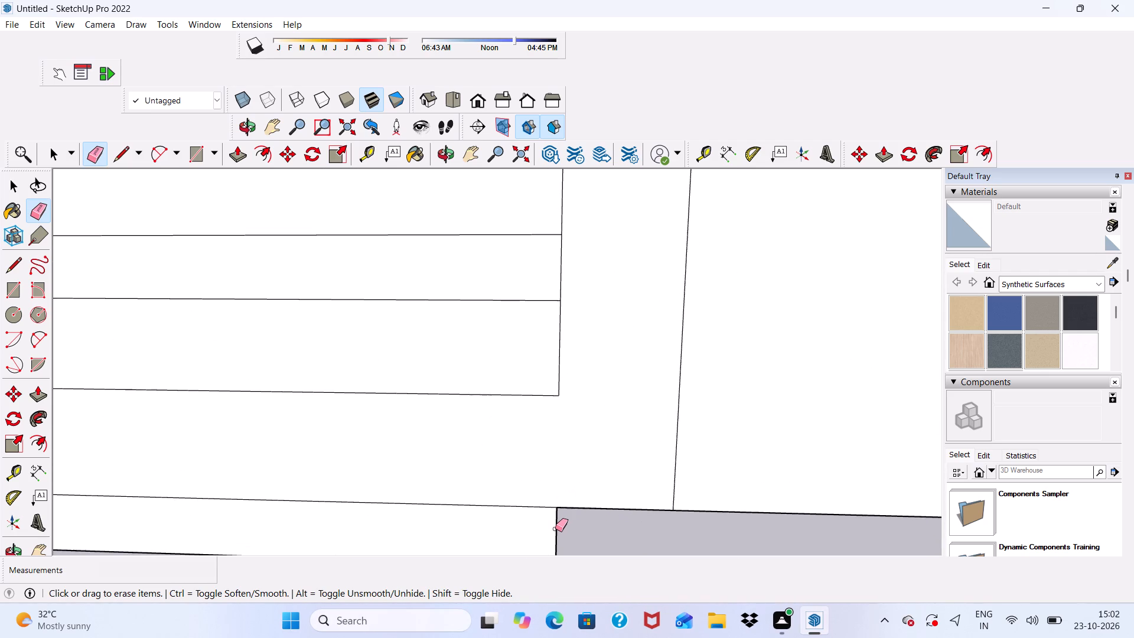
left_click(555, 529)
scroll(552, 410, "down", 5)
left_click_drag(535, 503, 537, 516)
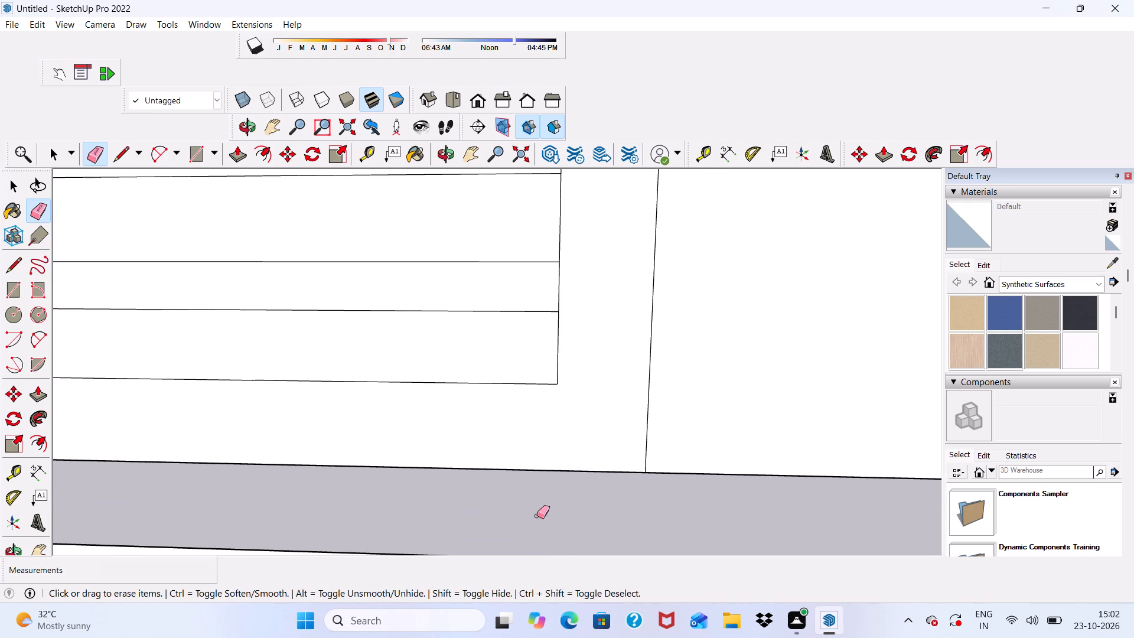
scroll(535, 417, "down", 7)
scroll(528, 500, "up", 3)
left_click_drag(516, 490, 512, 532)
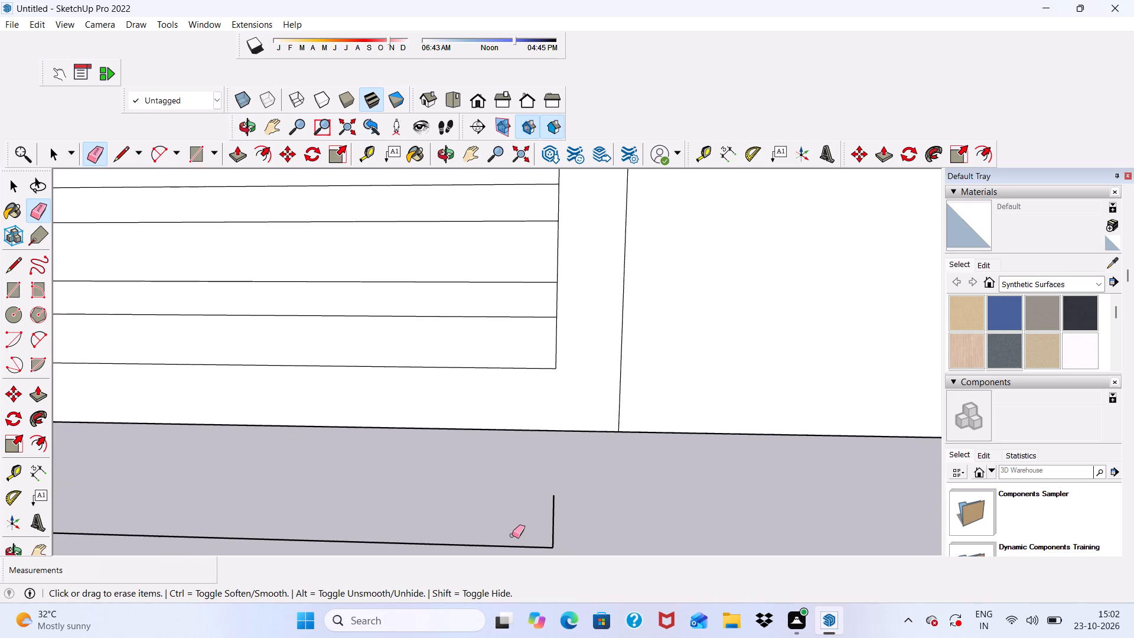
left_click(553, 516)
left_click(543, 549)
left_click(542, 550)
scroll(538, 485, "down", 12)
scroll(672, 491, "up", 1)
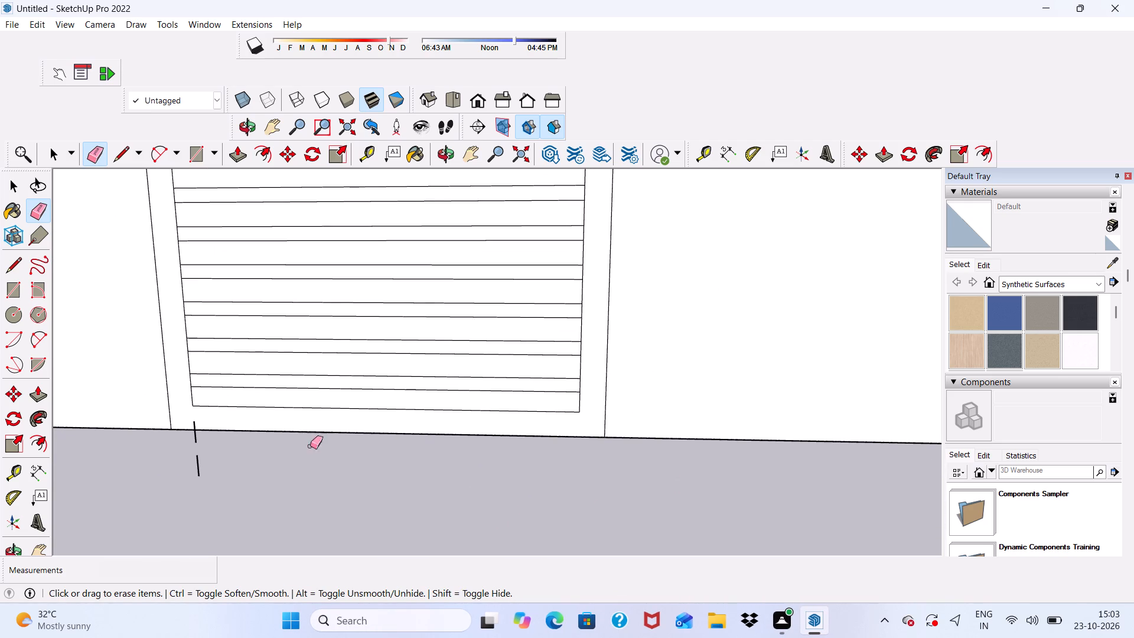
scroll(141, 432, "up", 14)
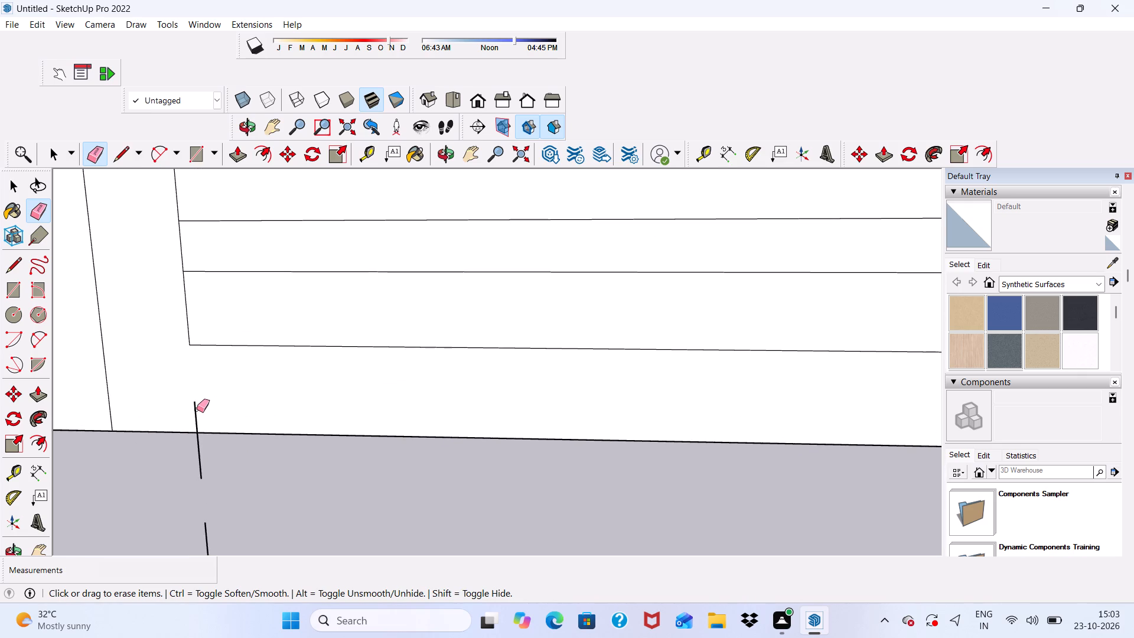
left_click(197, 409)
left_click(200, 451)
scroll(203, 410, "down", 5)
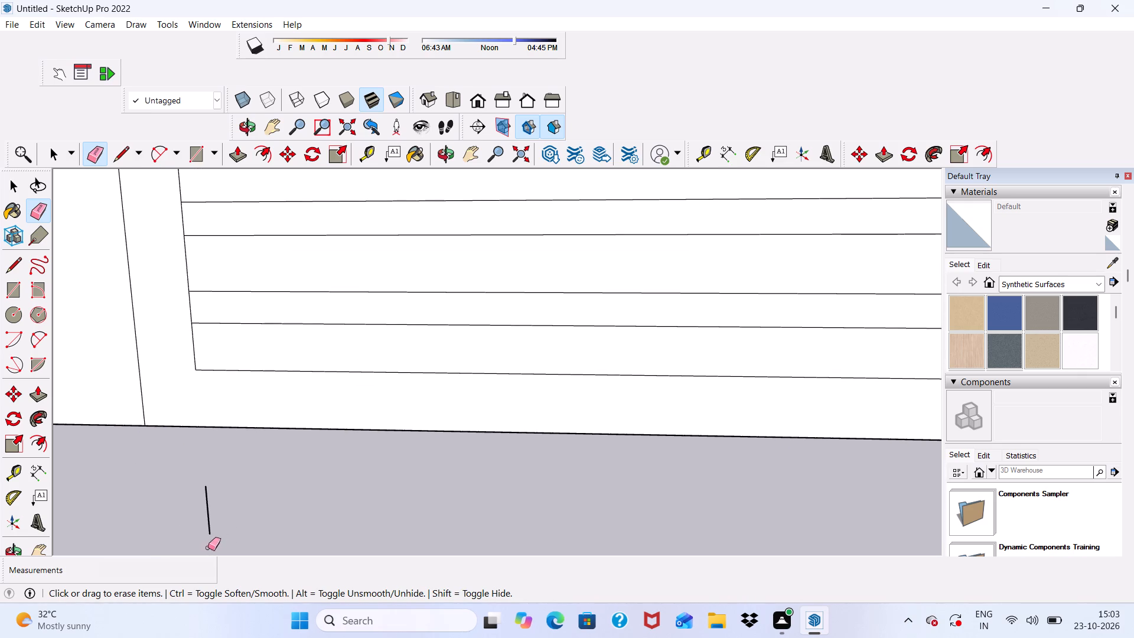
left_click_drag(214, 497, 211, 517)
left_click_drag(210, 486, 203, 520)
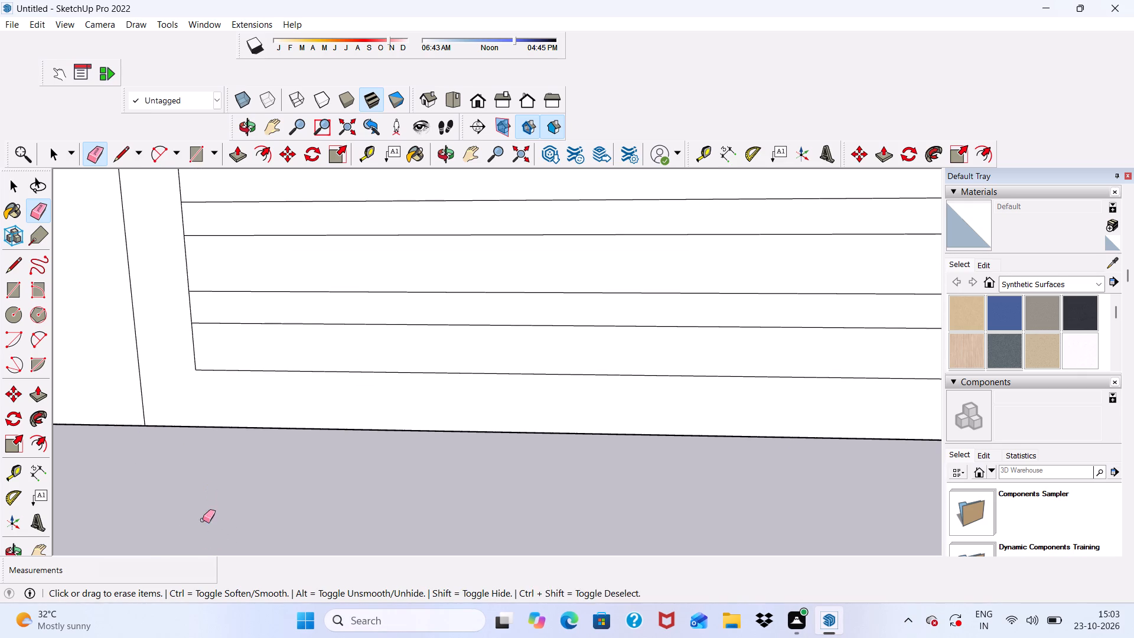
Draw a vertical strip about 7 5/16" by 6' 5 1/8" down the middle of the slatted gate panel.
scroll(223, 448, "down", 18)
key("space")
scroll(232, 351, "up", 9)
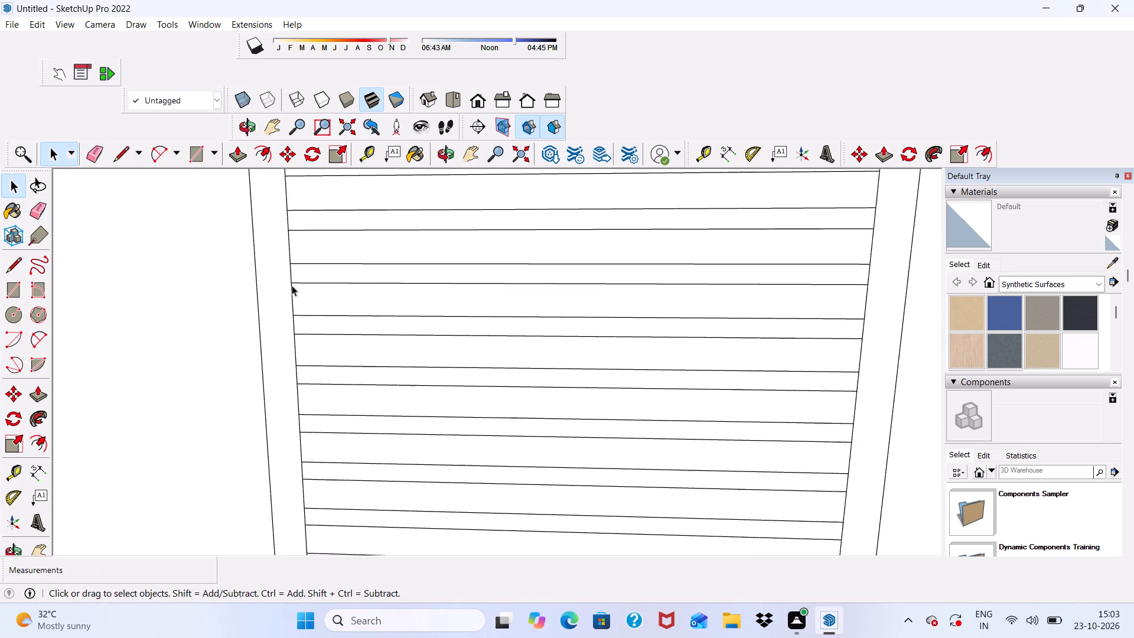
scroll(292, 285, "up", 1)
left_click(274, 291)
scroll(274, 294, "down", 12)
middle_click_drag(335, 353, 357, 444)
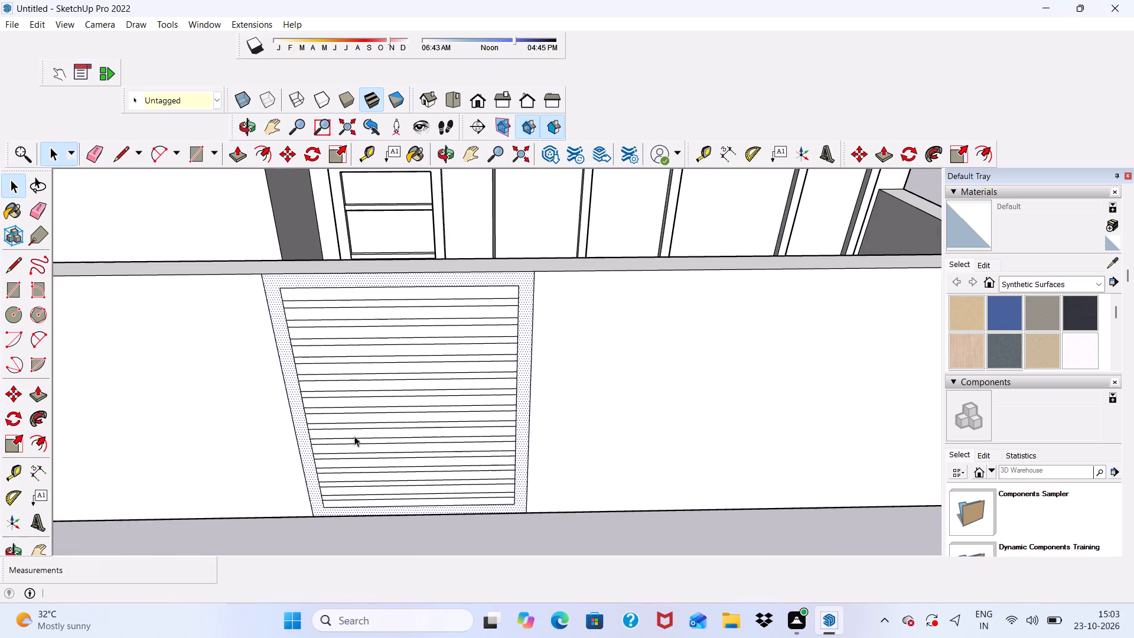
scroll(310, 285, "up", 6)
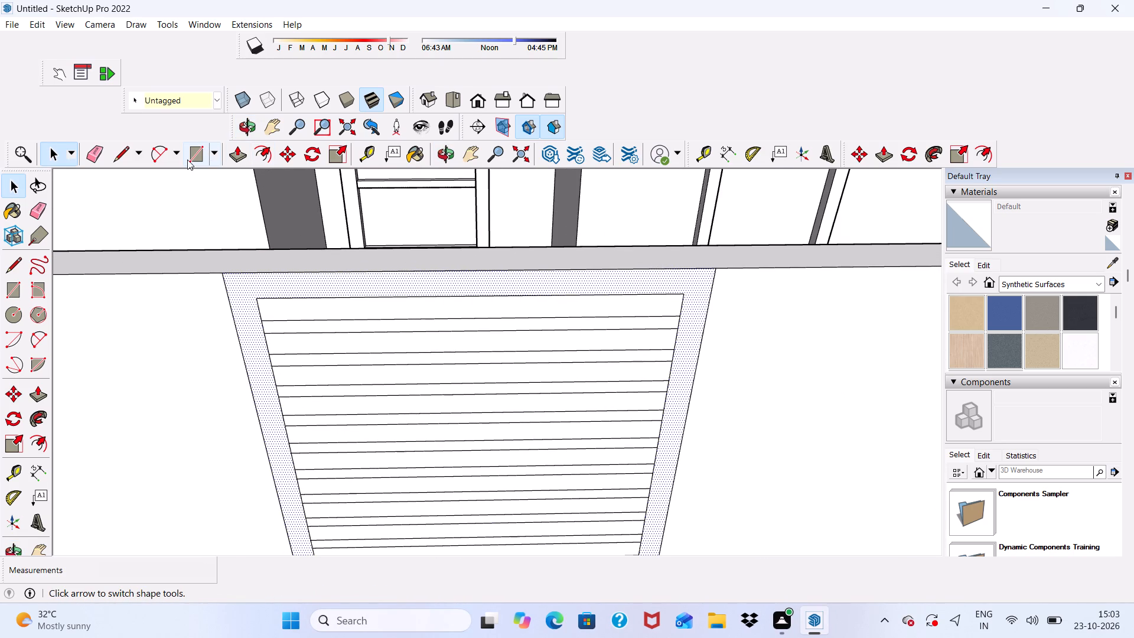
left_click(195, 157)
middle_click_drag(452, 297, 439, 211)
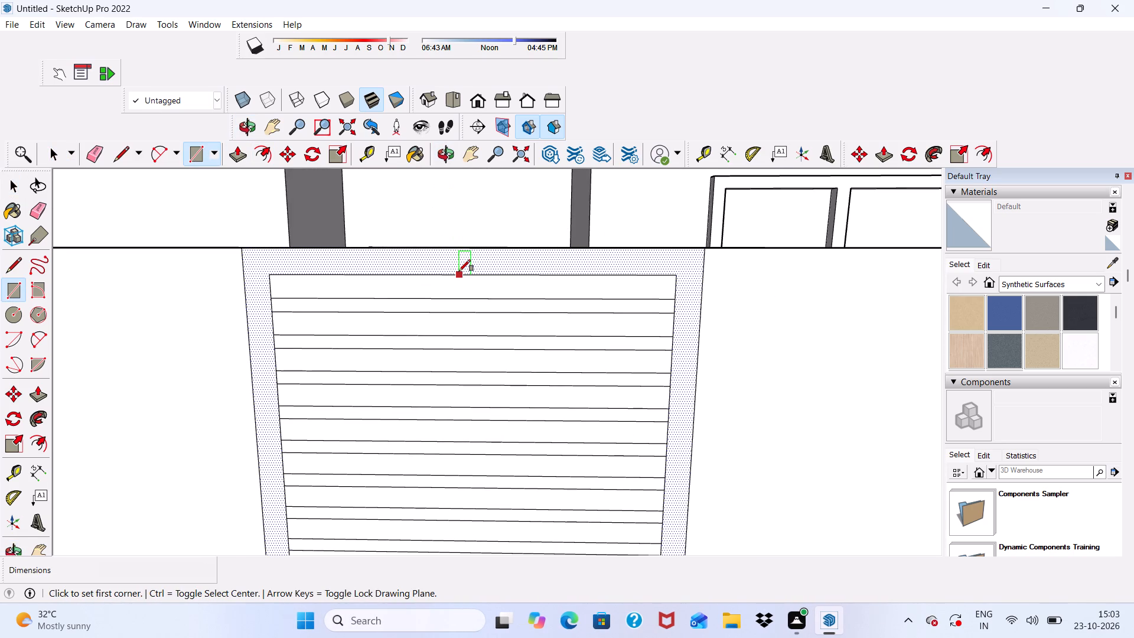
left_click(459, 271)
scroll(451, 210, "down", 5)
scroll(480, 315, "up", 2)
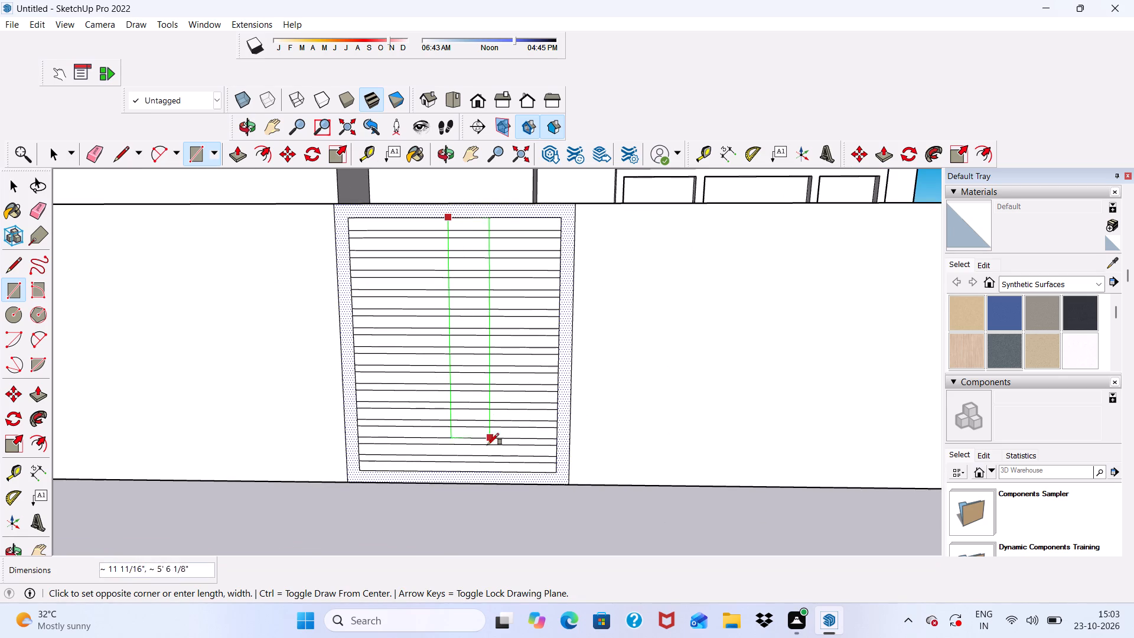
scroll(473, 472, "up", 4)
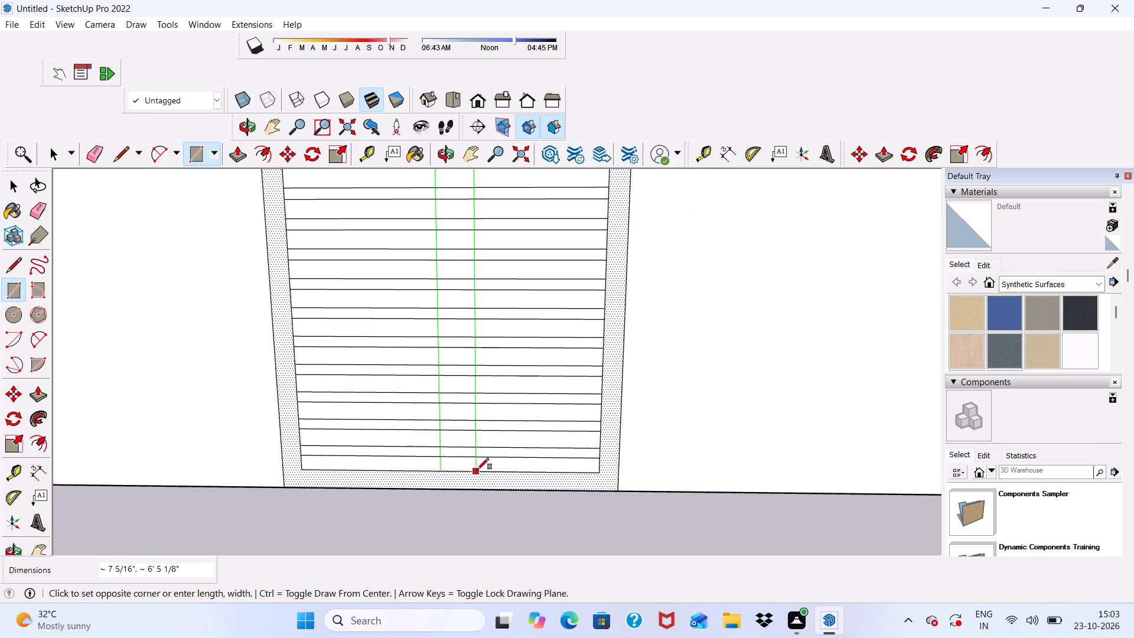
left_click(477, 470)
key("space")
Erase the slat lines crossing the central vertical strip in the upper half of the gate panel.
scroll(450, 382, "down", 11)
scroll(436, 279, "up", 6)
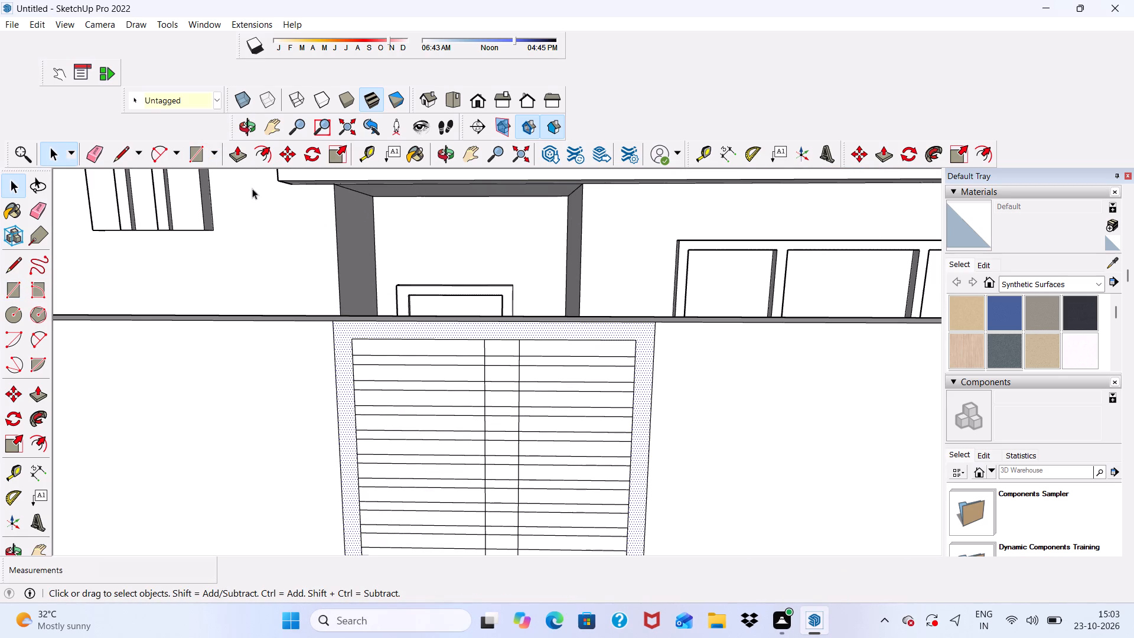
left_click(94, 152)
scroll(466, 350, "up", 4)
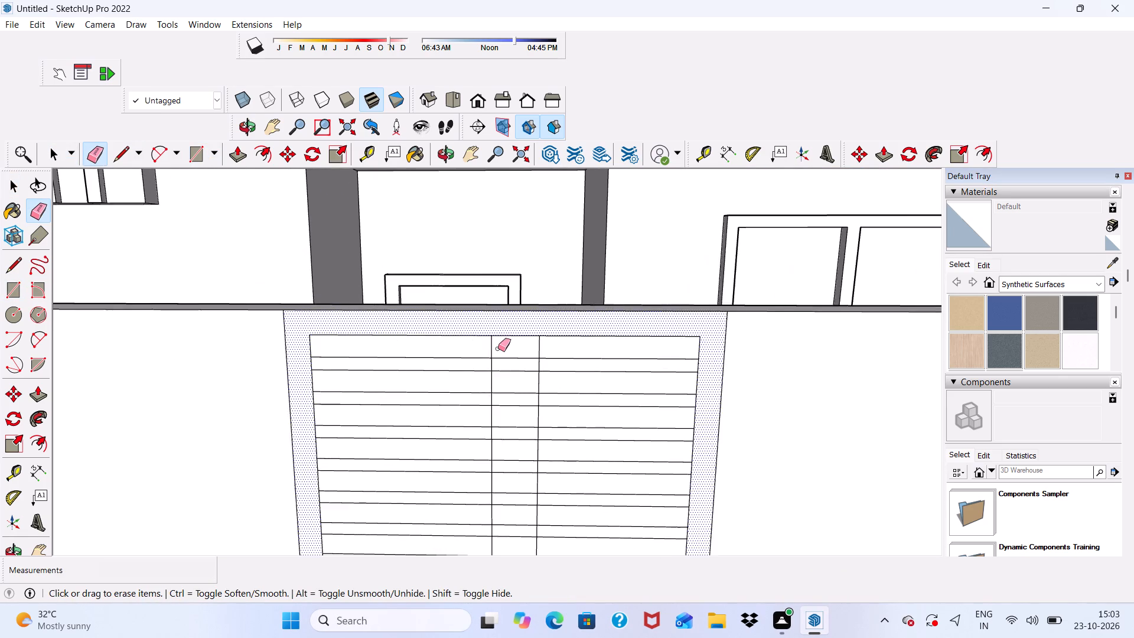
scroll(500, 349, "up", 3)
left_click_drag(509, 351, 536, 417)
scroll(504, 305, "down", 6)
scroll(516, 365, "up", 5)
left_click_drag(510, 367, 522, 450)
scroll(496, 282, "down", 10)
scroll(519, 431, "up", 4)
left_click_drag(499, 324, 511, 395)
scroll(501, 245, "down", 6)
scroll(515, 405, "up", 6)
scroll(498, 280, "up", 2)
left_click_drag(498, 279, 508, 335)
scroll(496, 251, "down", 6)
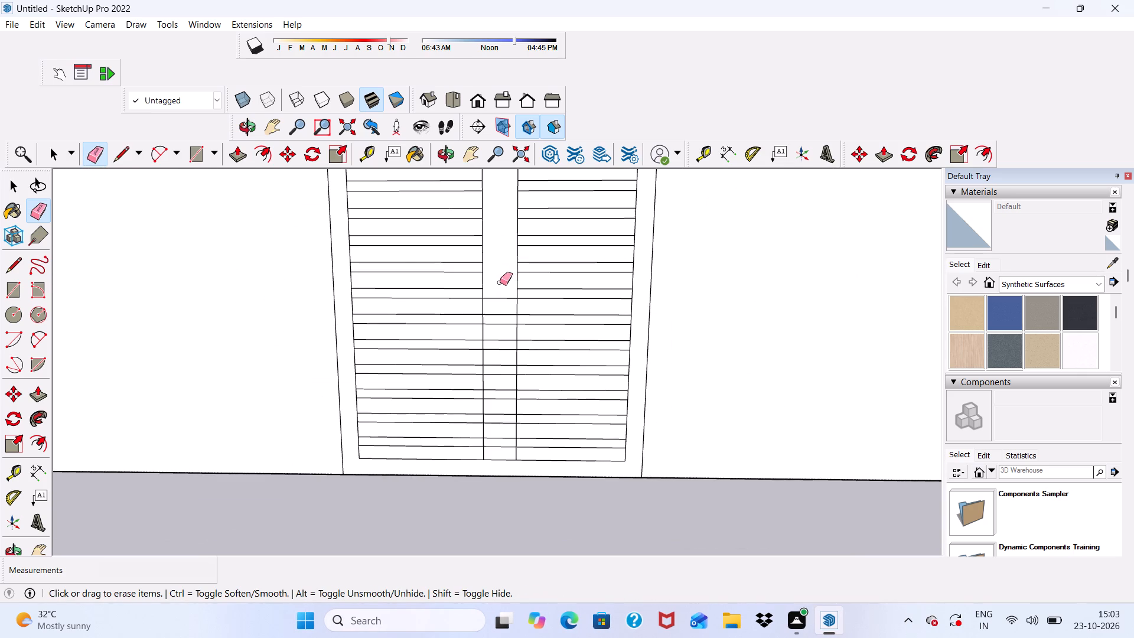
Erase the remaining slat lines and the bottom edge crossing the central strip in the gate's lower half.
left_click_drag(500, 283, 502, 367)
scroll(484, 264, "down", 6)
scroll(499, 313, "up", 6)
left_click_drag(485, 341, 491, 395)
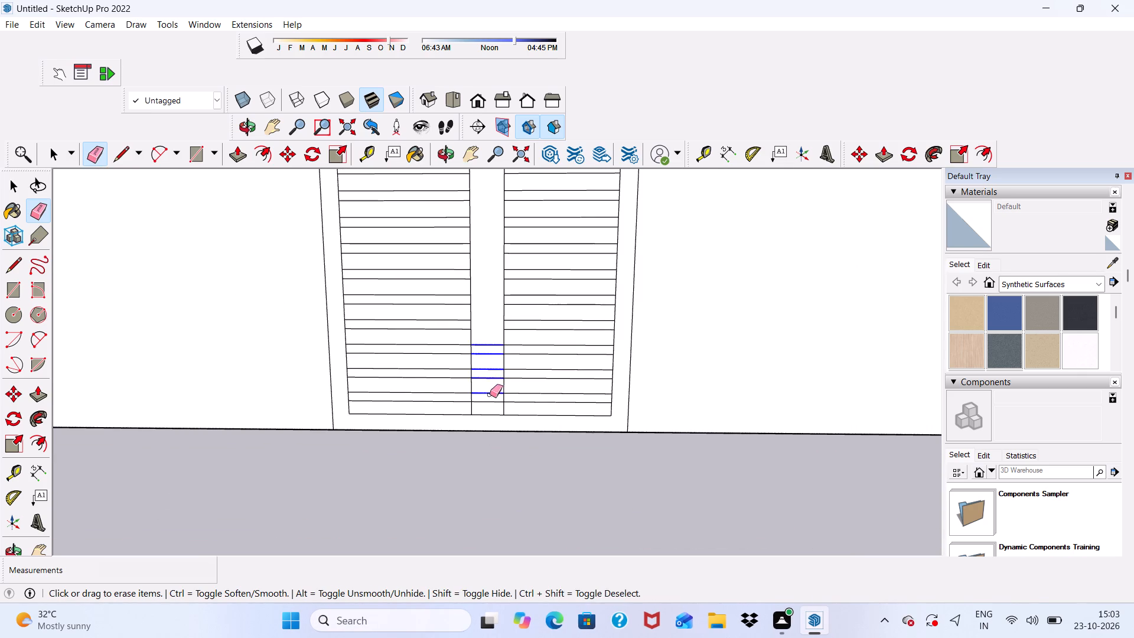
scroll(479, 321, "down", 5)
scroll(485, 350, "up", 1)
left_click_drag(486, 364, 488, 385)
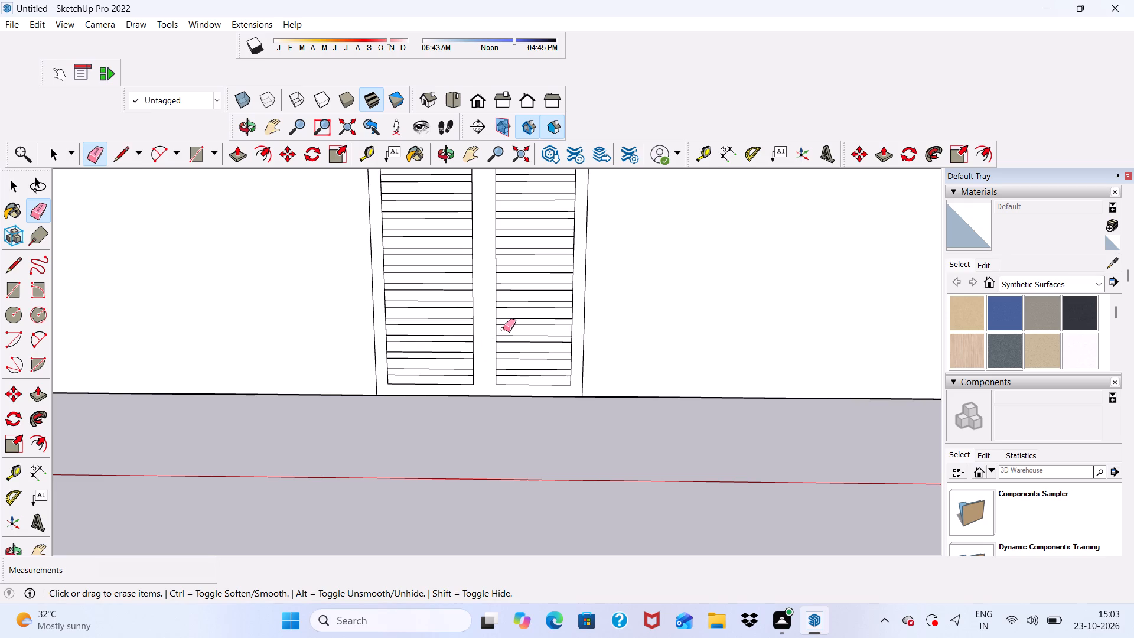
Erase the short top edge across the central strip, between the two slatted panels.
scroll(493, 360, "down", 6)
scroll(462, 219, "up", 2)
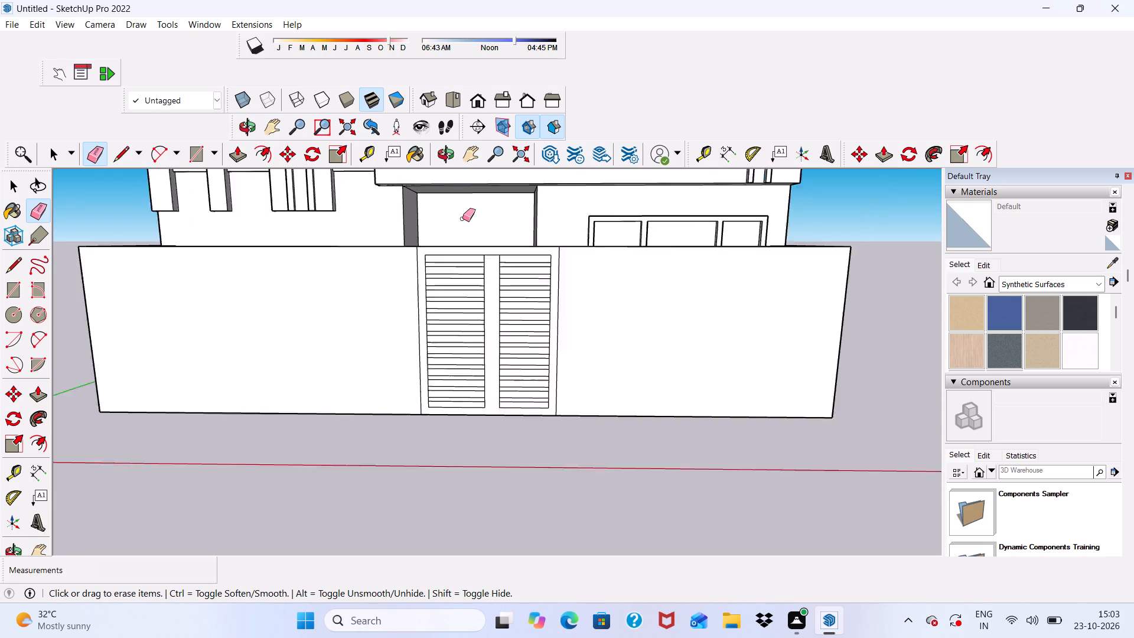
scroll(462, 219, "up", 3)
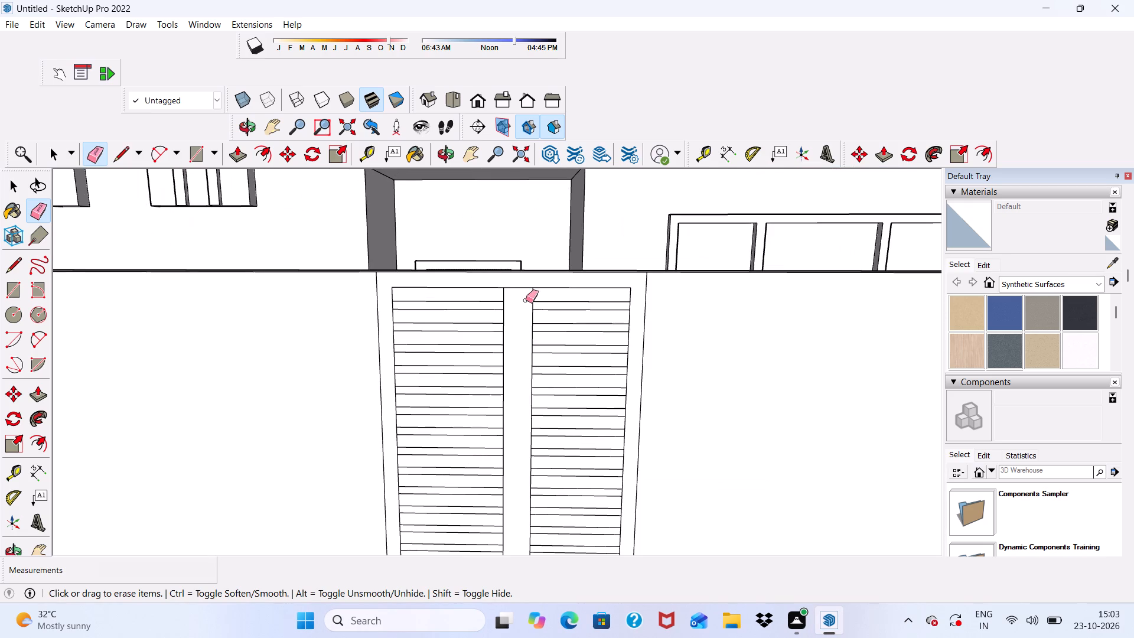
scroll(548, 294, "up", 8)
left_click(484, 275)
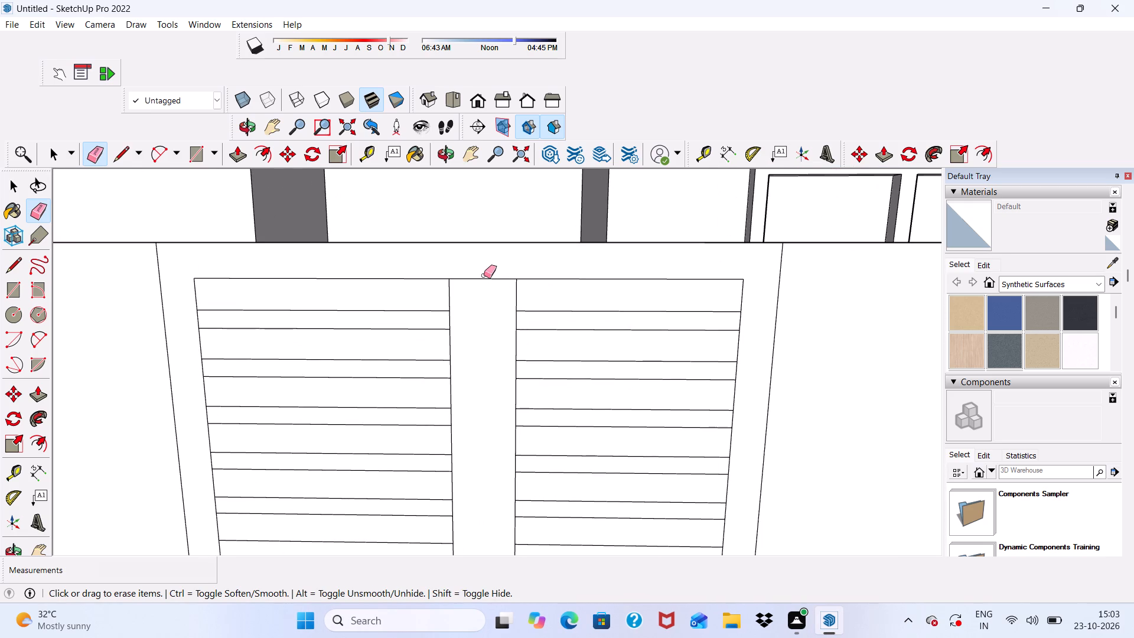
left_click_drag(484, 275, 484, 282)
left_click_drag(476, 270, 477, 282)
scroll(470, 263, "down", 9)
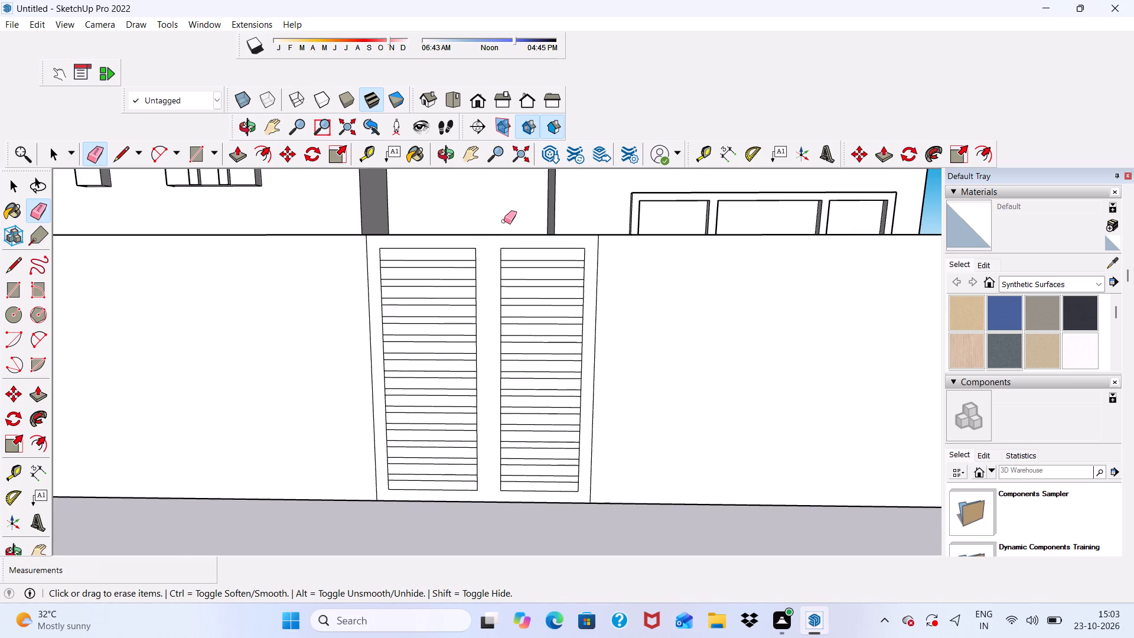
Push the top two gap faces of the left slatted panel 9" through the wall with Push/Pull.
key("space")
scroll(504, 221, "up", 5)
scroll(313, 279, "up", 5)
left_click(315, 308)
scroll(314, 291, "down", 3)
middle_click_drag(314, 291, 324, 303)
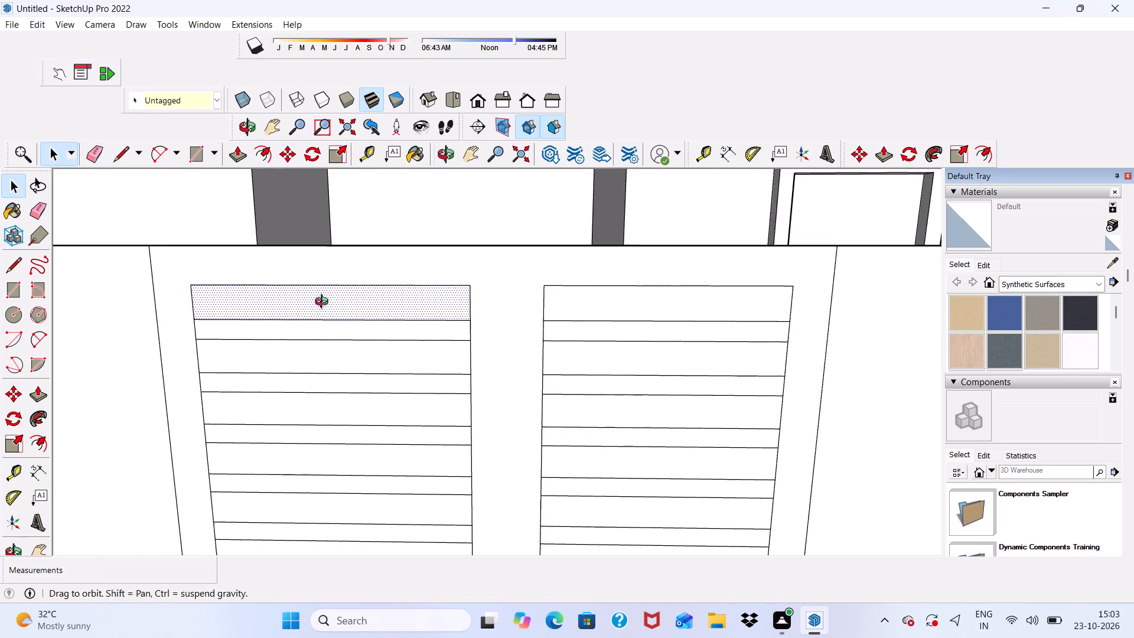
middle_click_drag(324, 303, 233, 473)
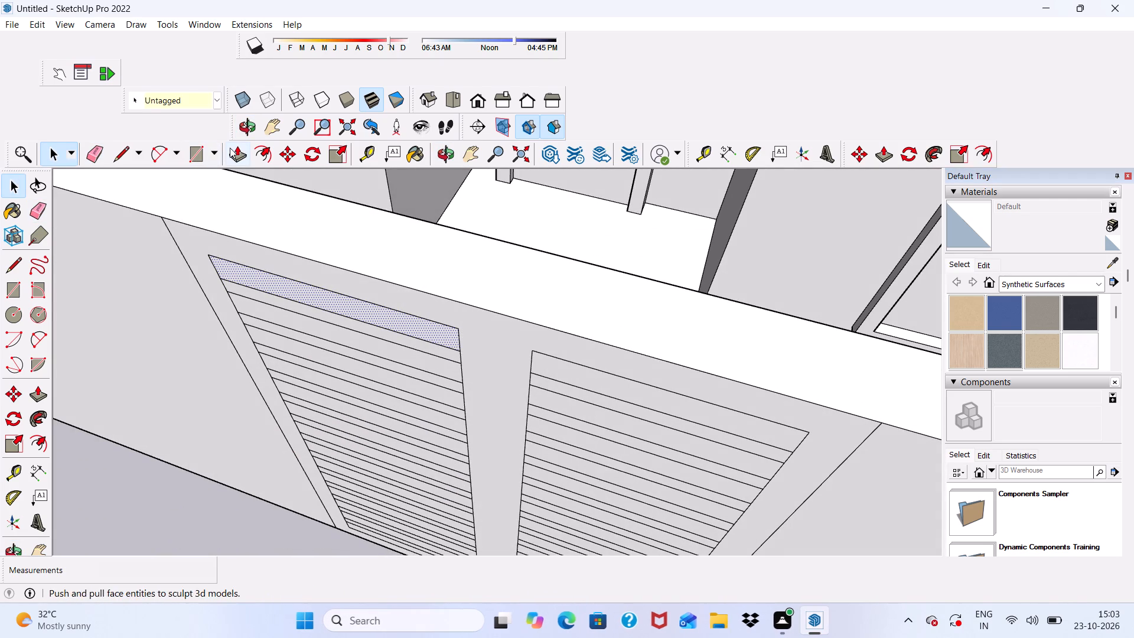
left_click(230, 148)
scroll(274, 289, "up", 4)
left_click(272, 280)
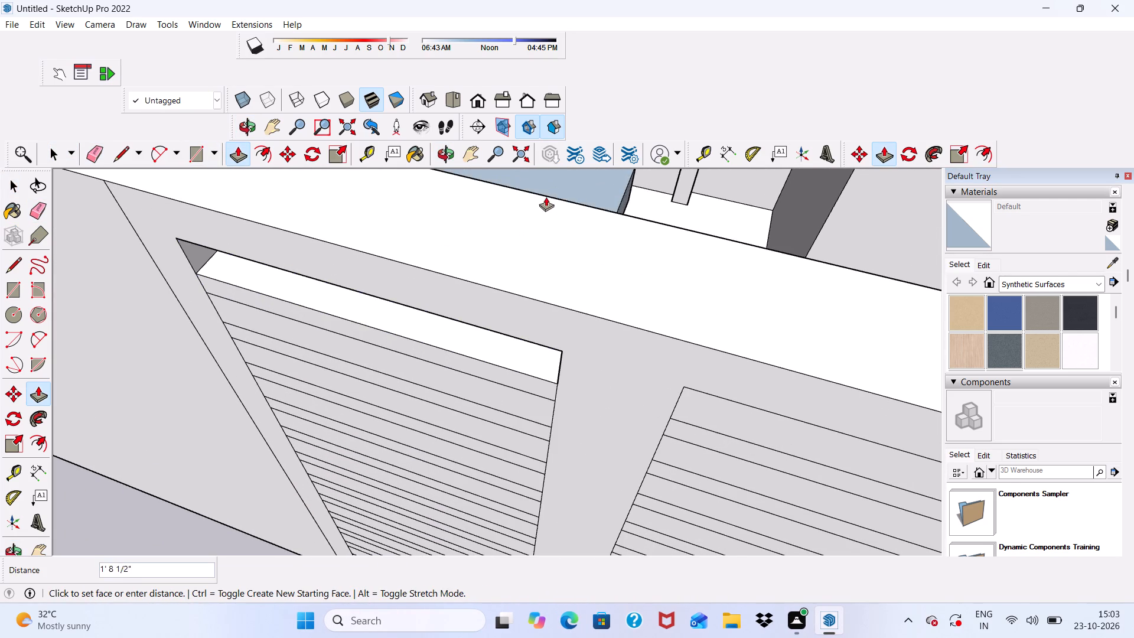
left_click(556, 200)
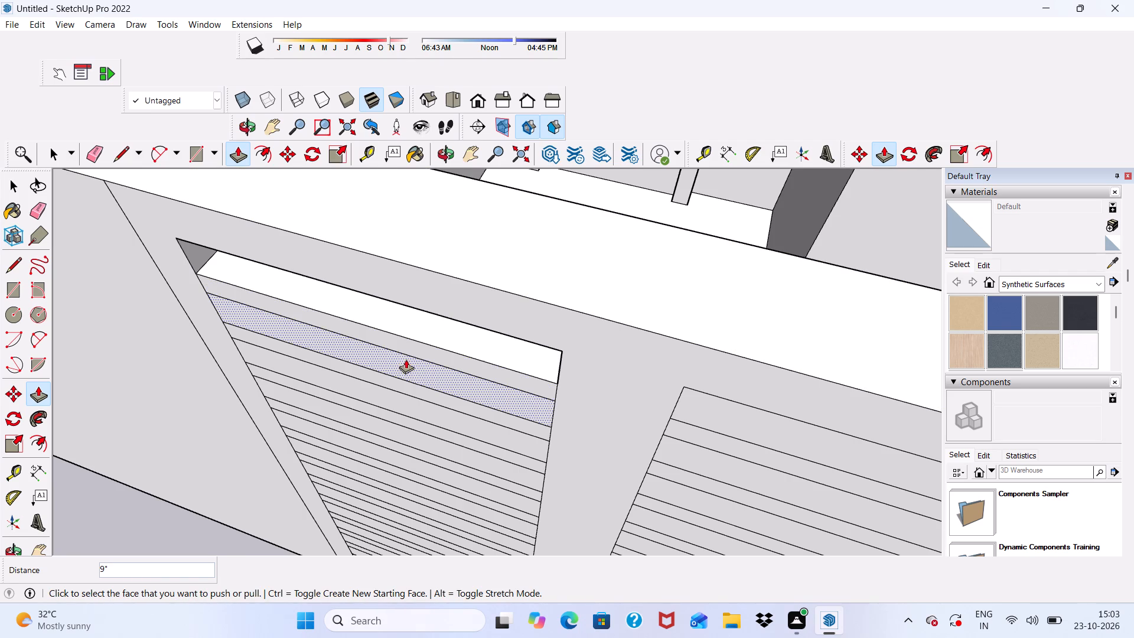
left_click(405, 362)
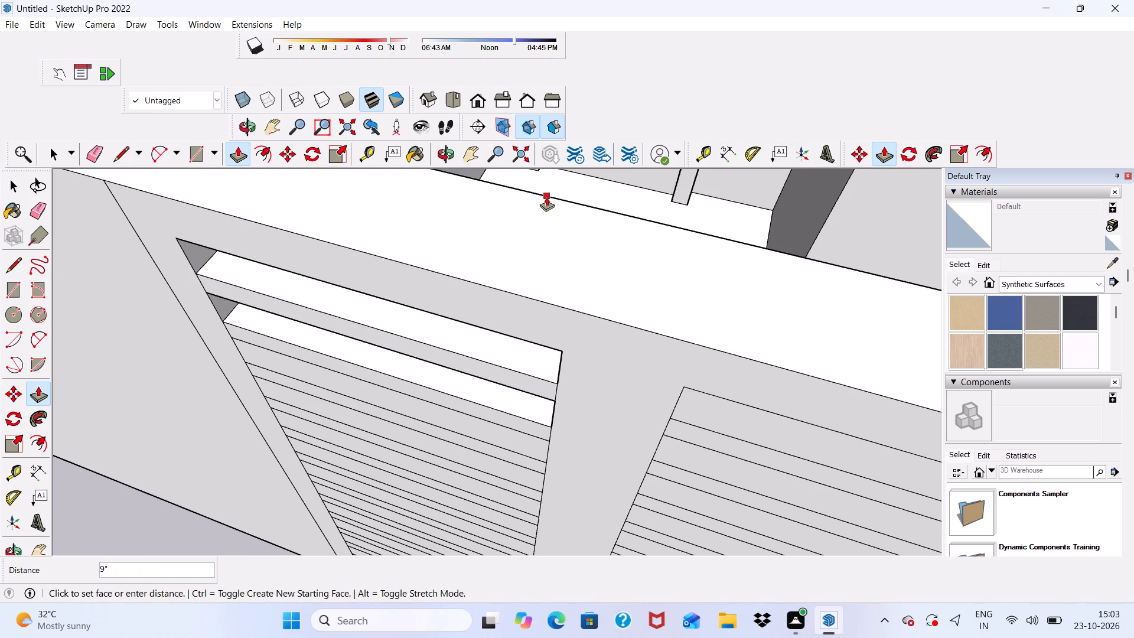
left_click(546, 197)
Push the third and fourth gap faces of the left slatted panel 9" through the wall.
scroll(490, 257, "down", 3)
middle_click_drag(423, 339, 472, 194)
scroll(386, 348, "up", 5)
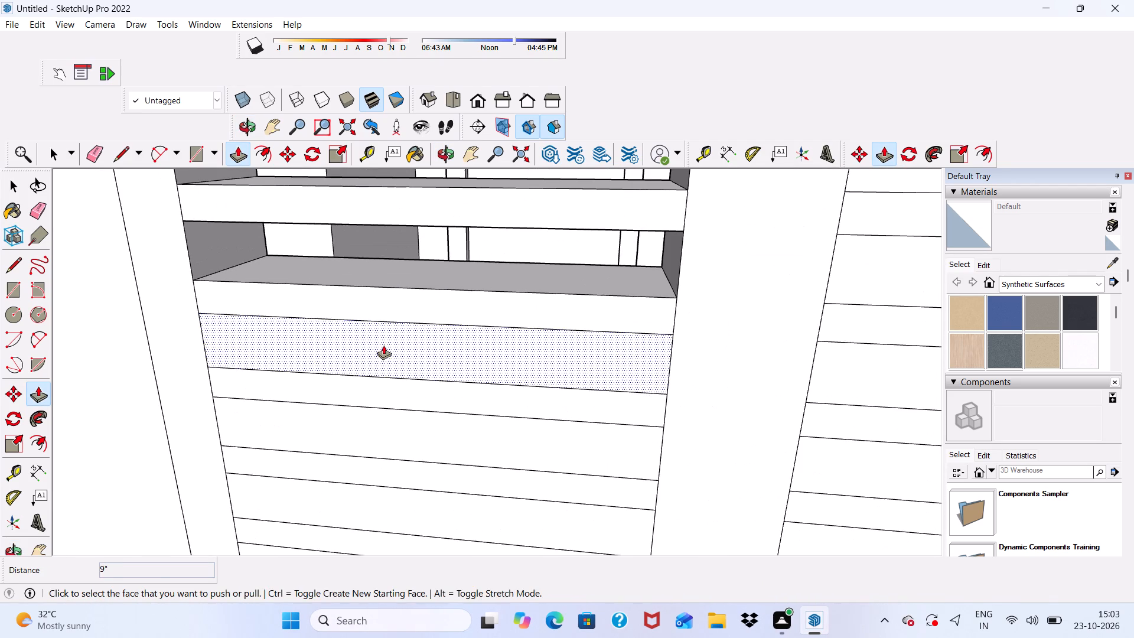
left_click(383, 344)
scroll(467, 243, "up", 1)
left_click(480, 268)
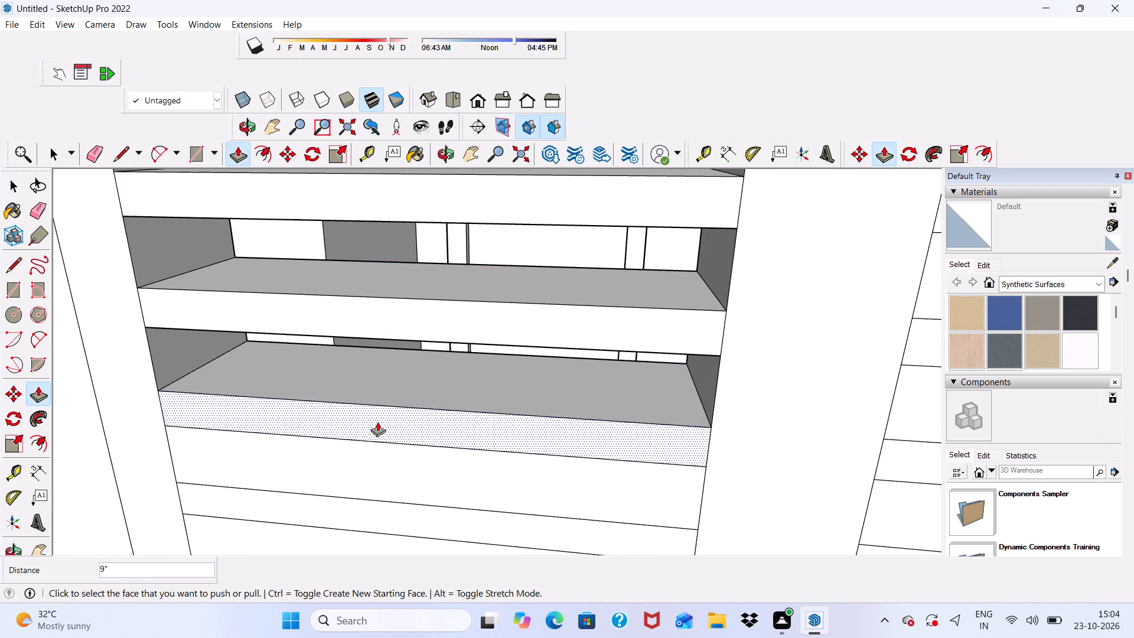
left_click(367, 455)
left_click(478, 354)
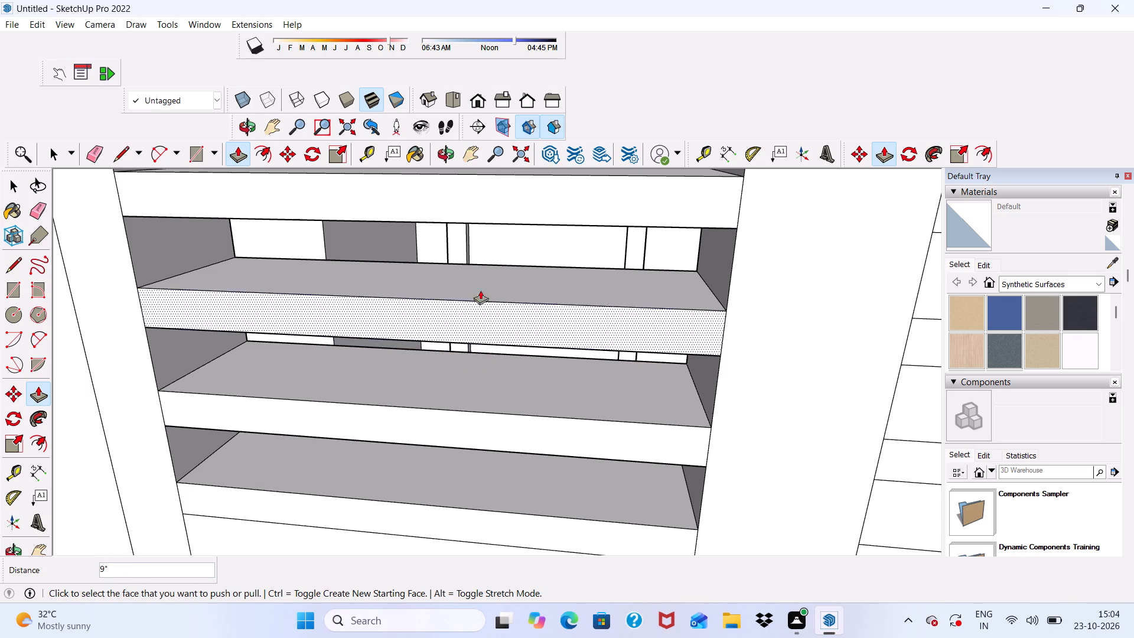
Push the fifth and sixth gap faces of the left slatted panel 9" through the wall.
scroll(480, 269, "down", 10)
scroll(448, 372, "up", 4)
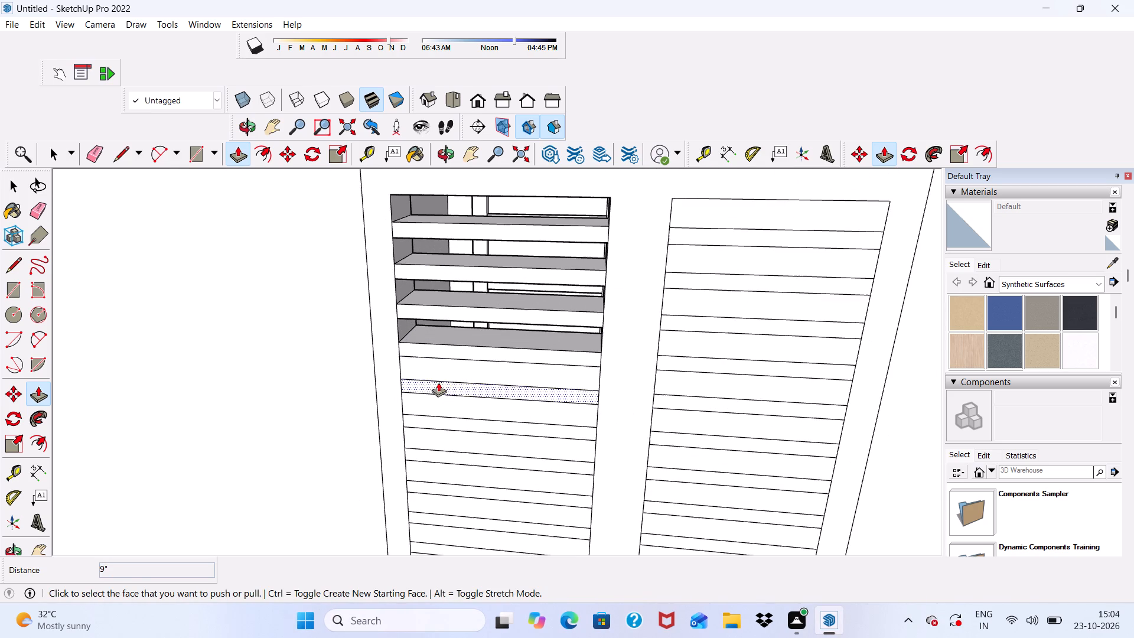
left_click(429, 366)
scroll(466, 336, "down", 1)
scroll(504, 327, "up", 5)
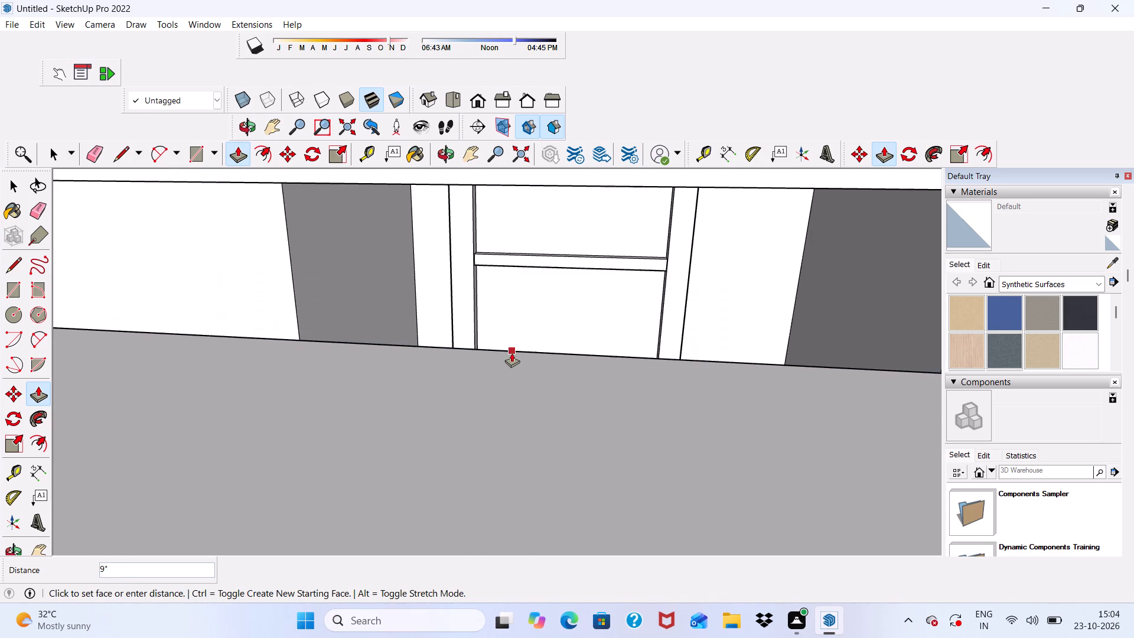
left_click(511, 353)
scroll(480, 312, "down", 11)
scroll(416, 365, "up", 7)
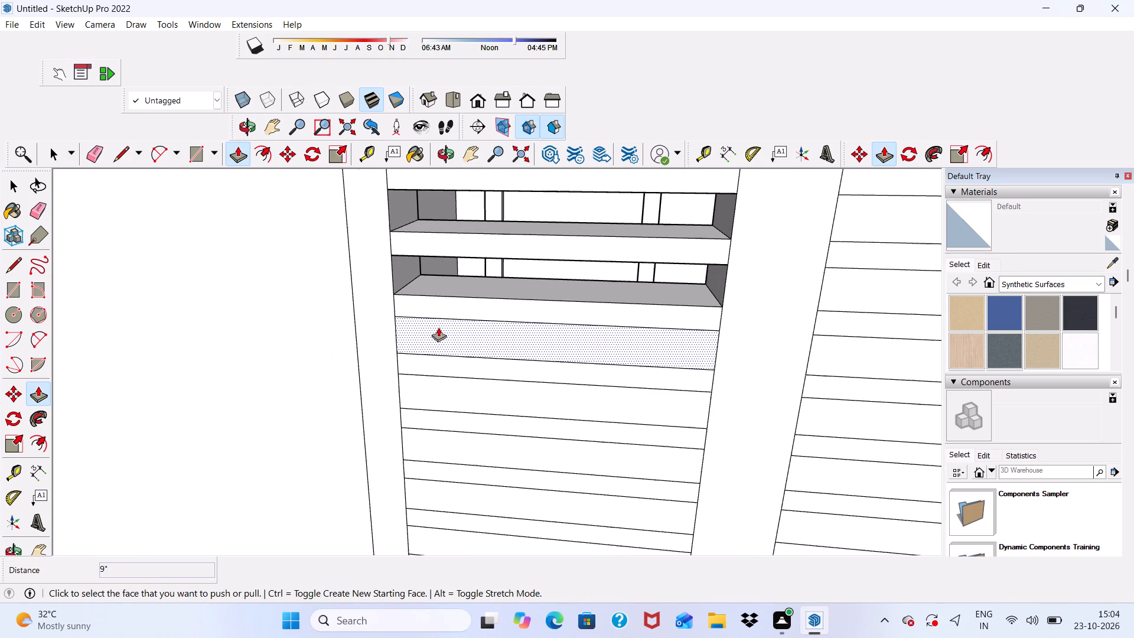
left_click(433, 339)
scroll(501, 283, "up", 3)
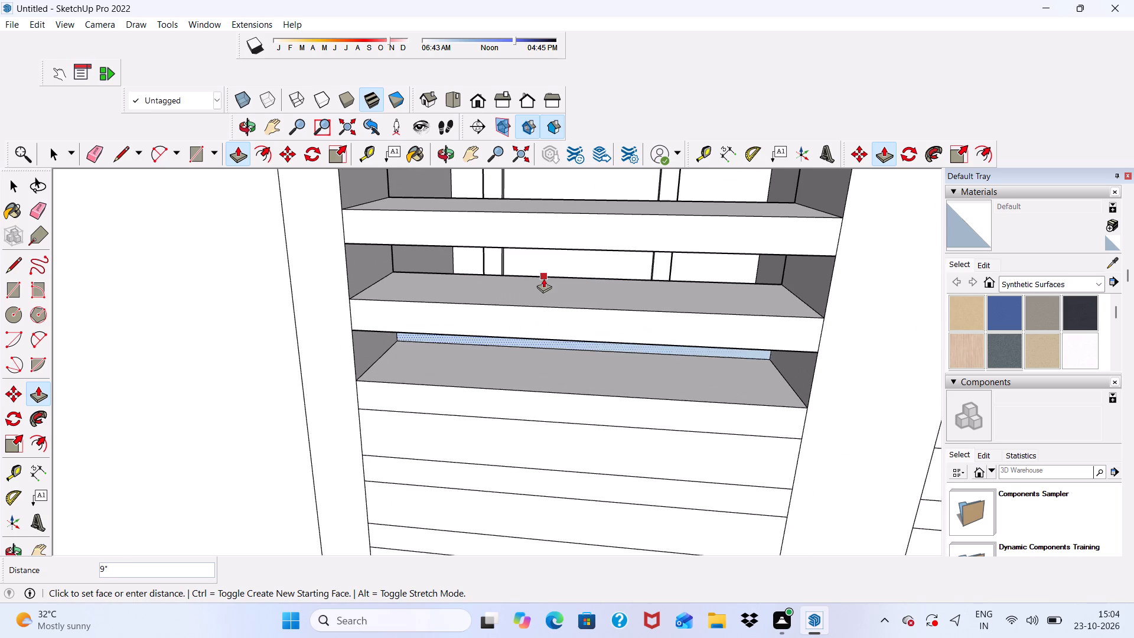
left_click(544, 278)
Push the seventh, eighth and ninth gap faces of the left slatted panel 9" through the wall.
scroll(511, 330, "down", 2)
left_click(432, 407)
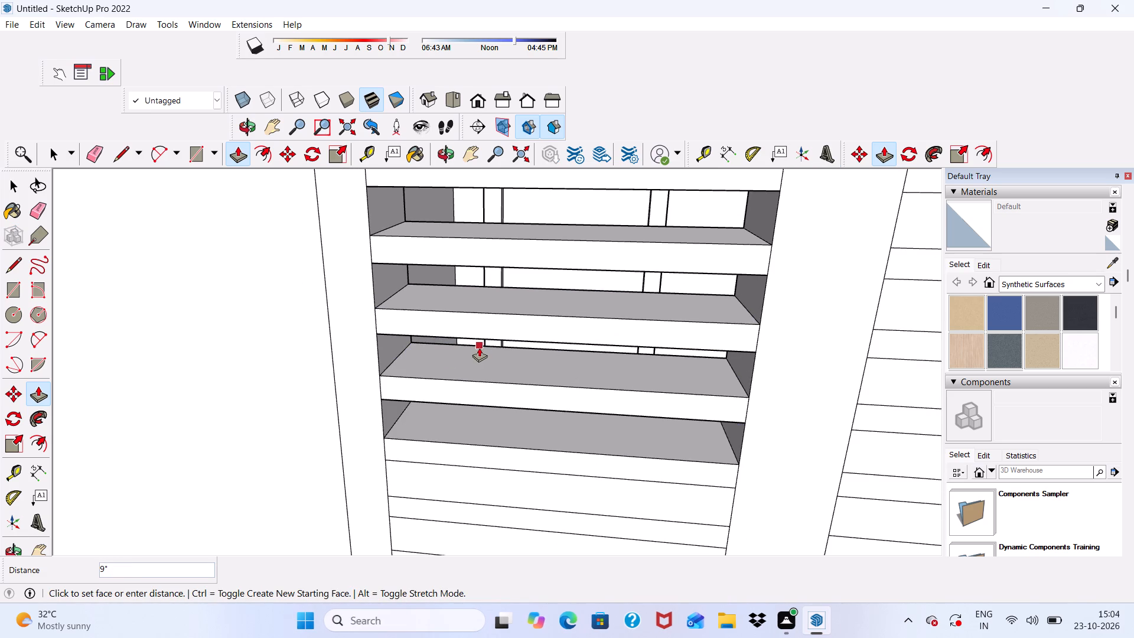
left_click(484, 350)
scroll(434, 268, "down", 5)
scroll(428, 392, "up", 6)
left_click(421, 363)
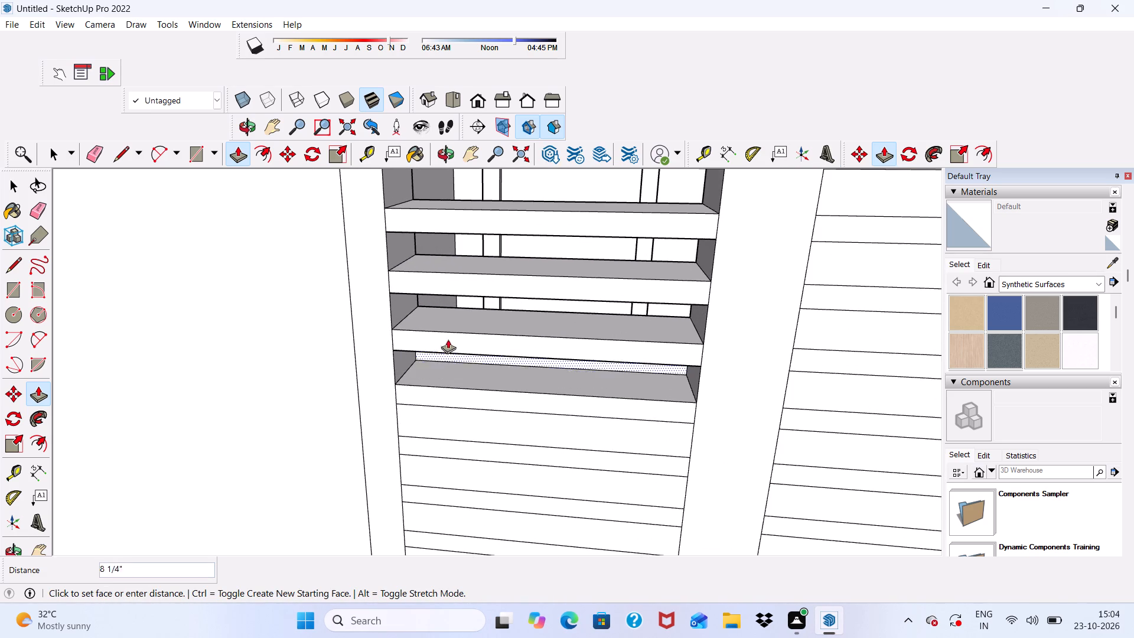
left_click(497, 311)
scroll(452, 292, "down", 6)
scroll(448, 377, "up", 6)
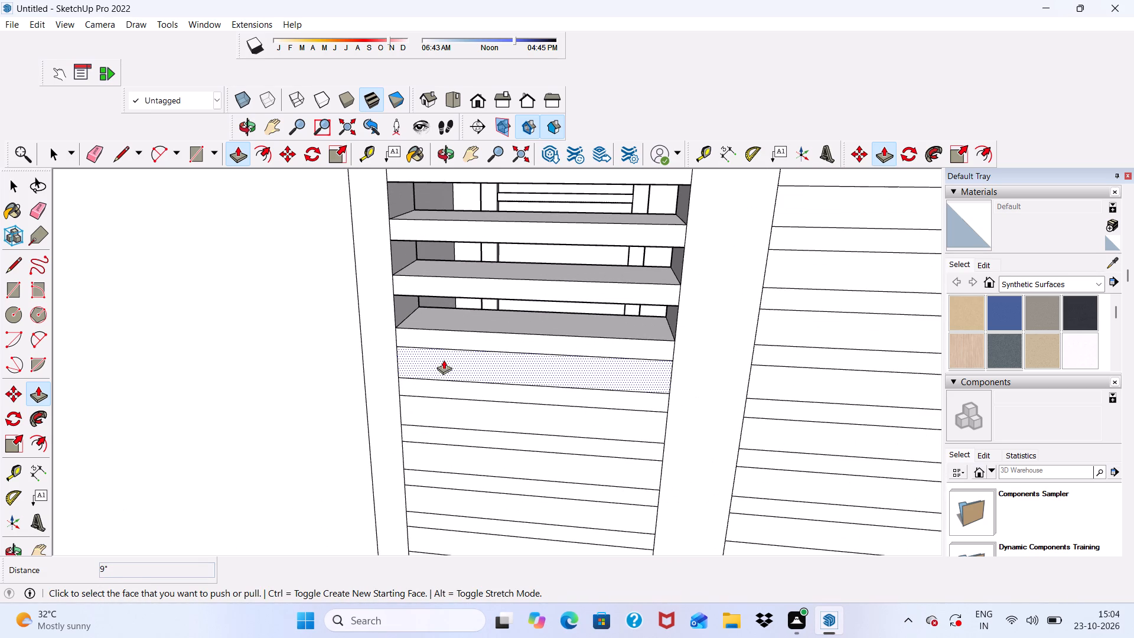
left_click(444, 360)
left_click(494, 311)
Push the tenth and eleventh gap faces of the left slatted panel 9" through the wall.
scroll(438, 301, "down", 10)
middle_click_drag(551, 383, 438, 445)
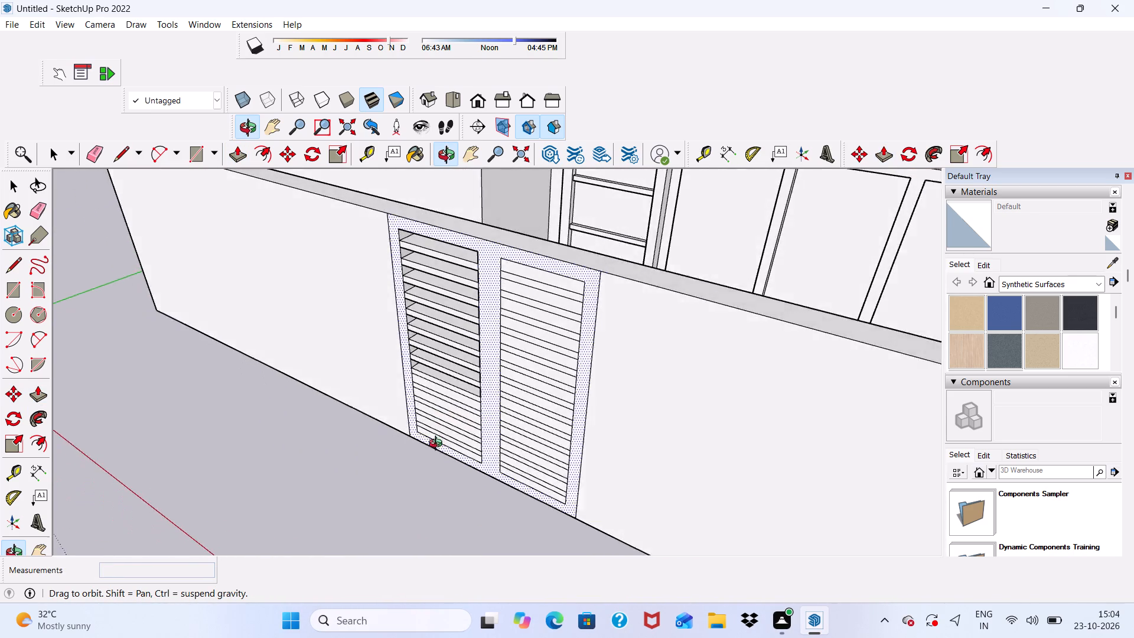
middle_click_drag(438, 445, 421, 450)
scroll(421, 357, "up", 16)
scroll(409, 414, "up", 2)
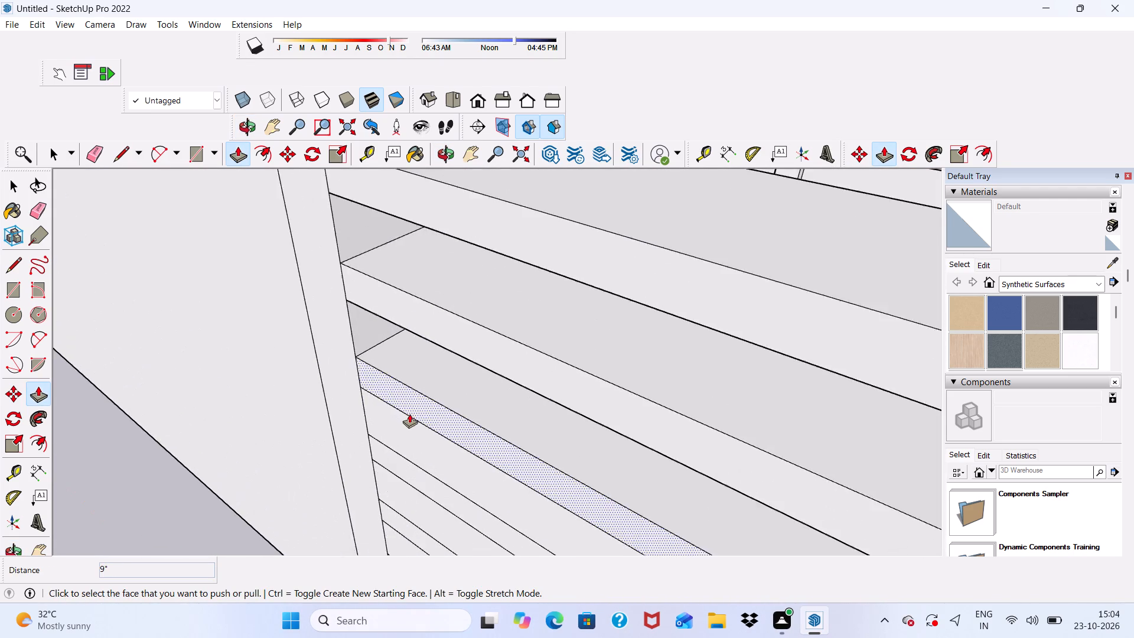
scroll(409, 414, "down", 3)
middle_click_drag(411, 425, 434, 381)
scroll(409, 466, "up", 4)
left_click(401, 448)
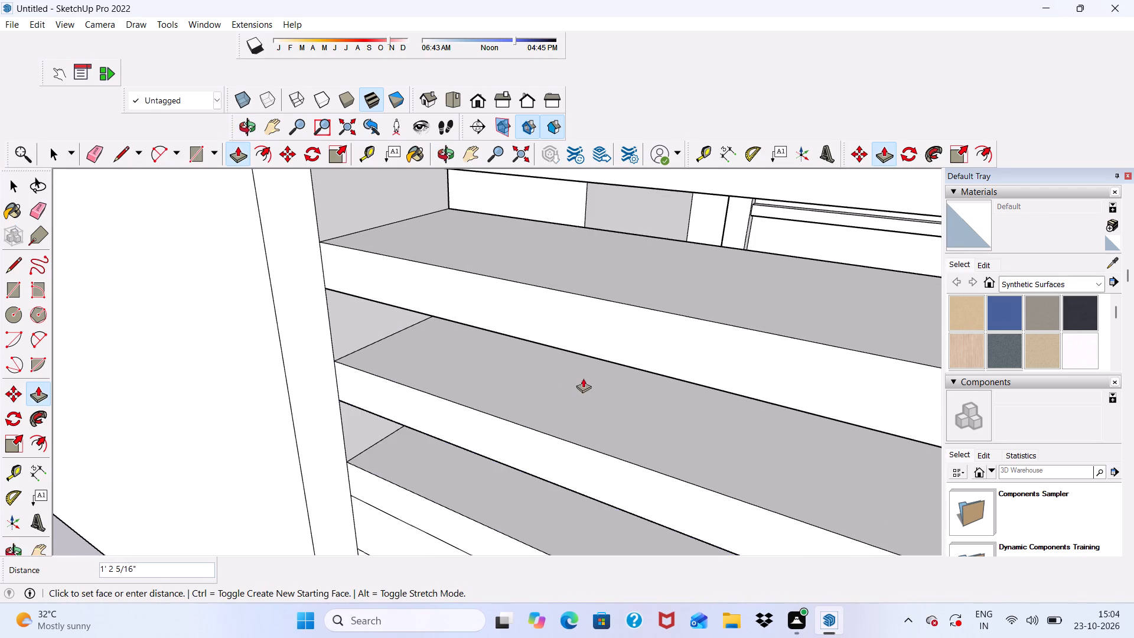
middle_click_drag(583, 378, 651, 334)
scroll(583, 378, "down", 1)
left_click(637, 340)
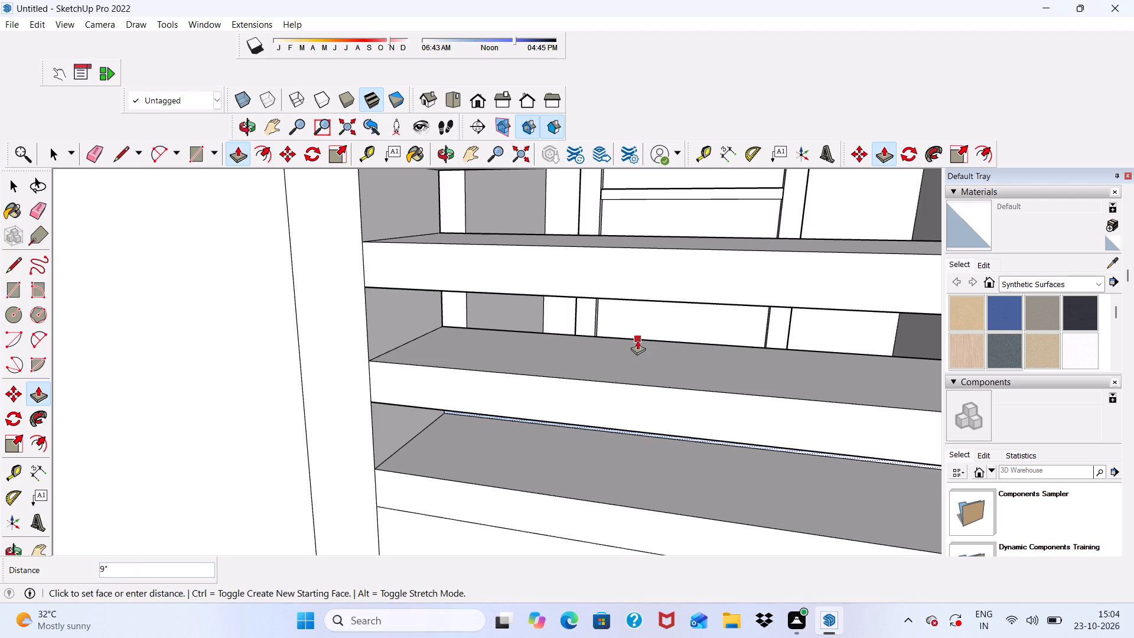
scroll(608, 231, "down", 5)
scroll(547, 373, "up", 5)
left_click(542, 375)
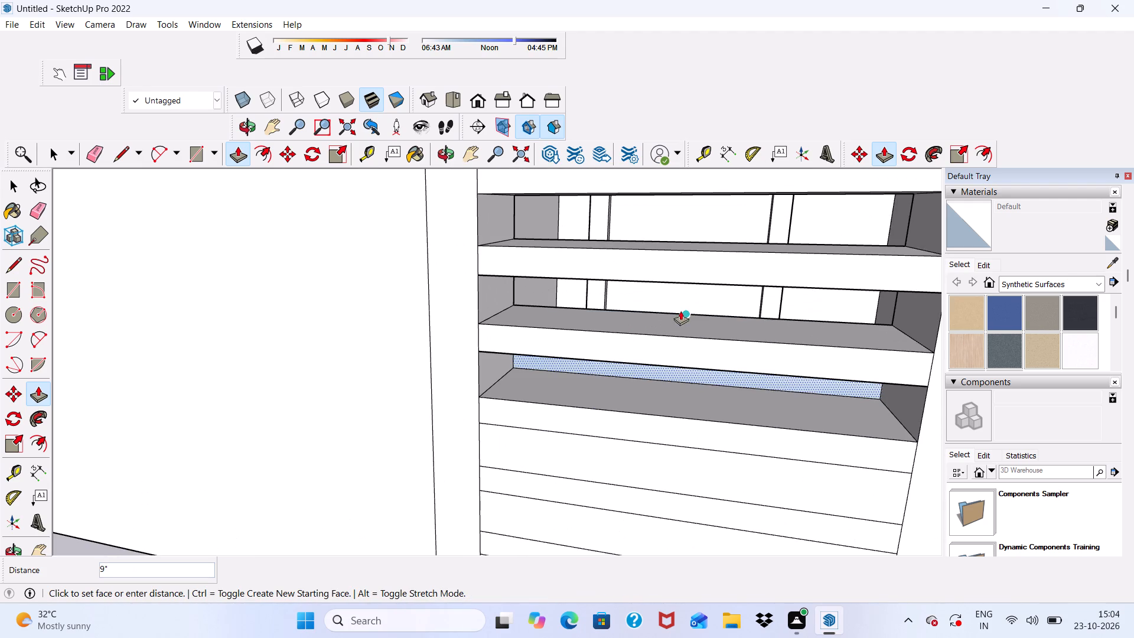
left_click(661, 311)
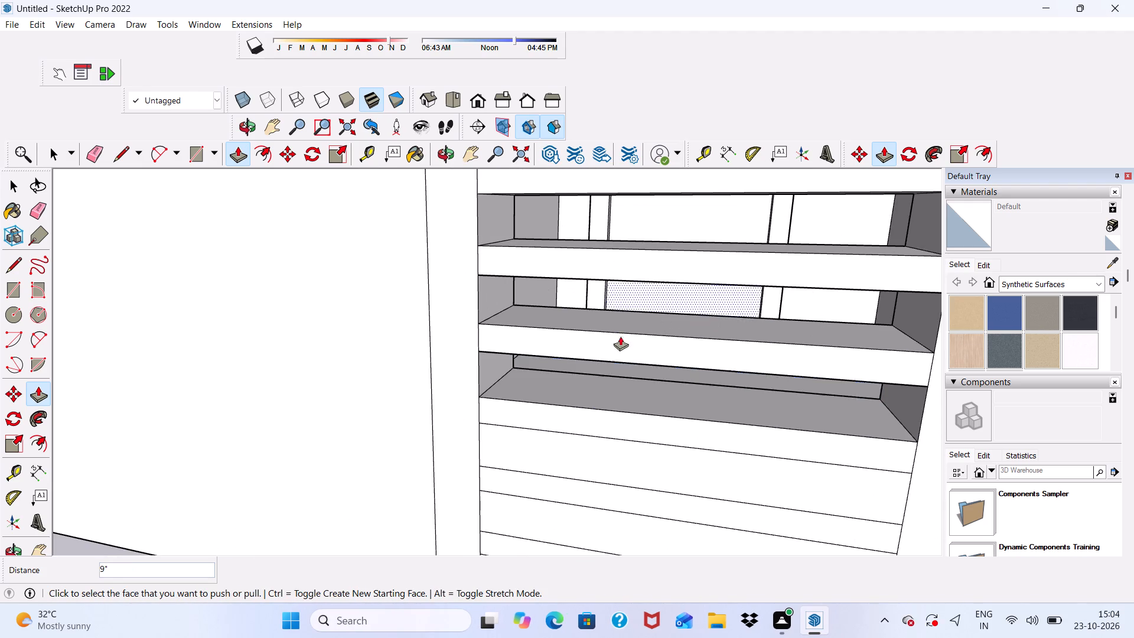
Push the last three gap faces at the bottom of the left slatted panel 9" through the wall.
scroll(604, 353, "down", 2)
scroll(541, 441, "up", 1)
left_click(540, 438)
left_click(656, 374)
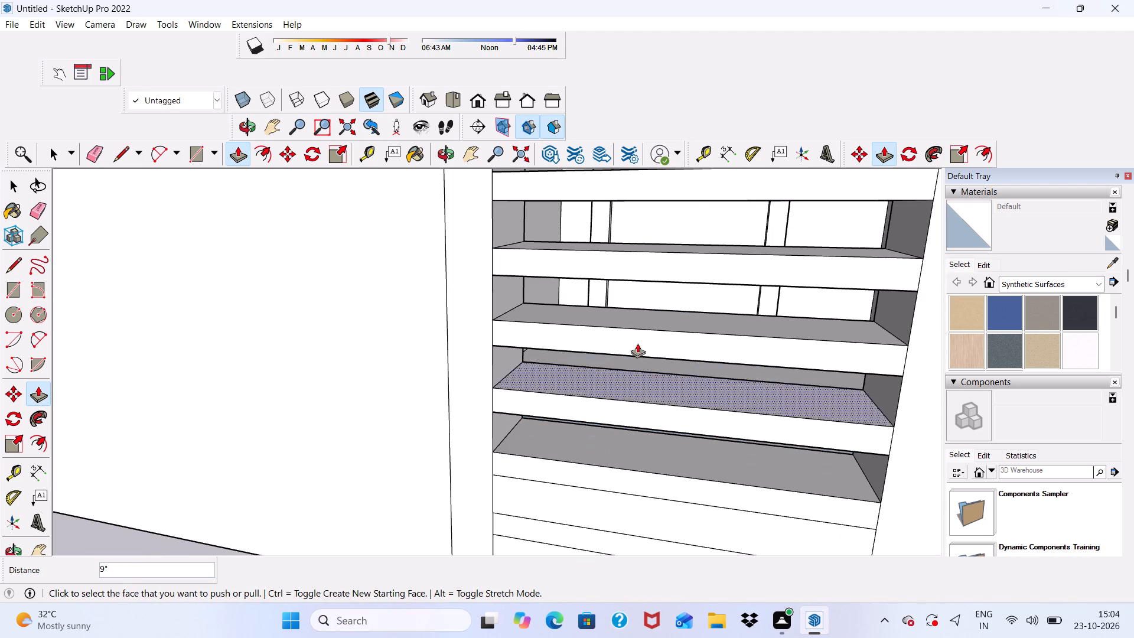
scroll(609, 327, "down", 5)
scroll(582, 416, "up", 4)
left_click(556, 460)
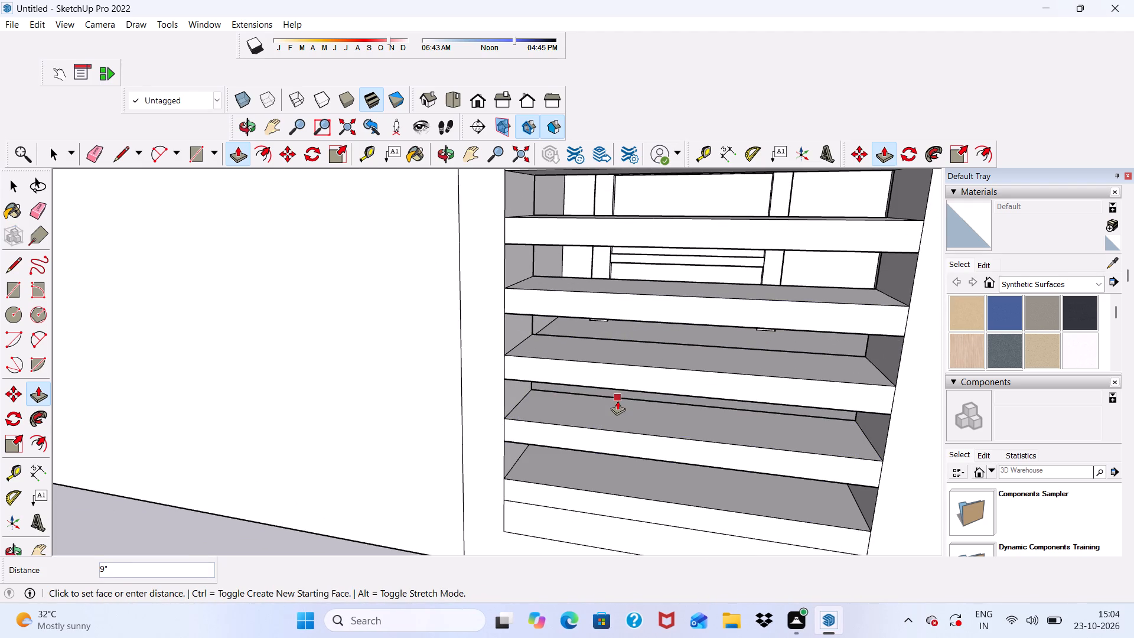
left_click(617, 401)
scroll(592, 343, "down", 6)
scroll(584, 451, "up", 3)
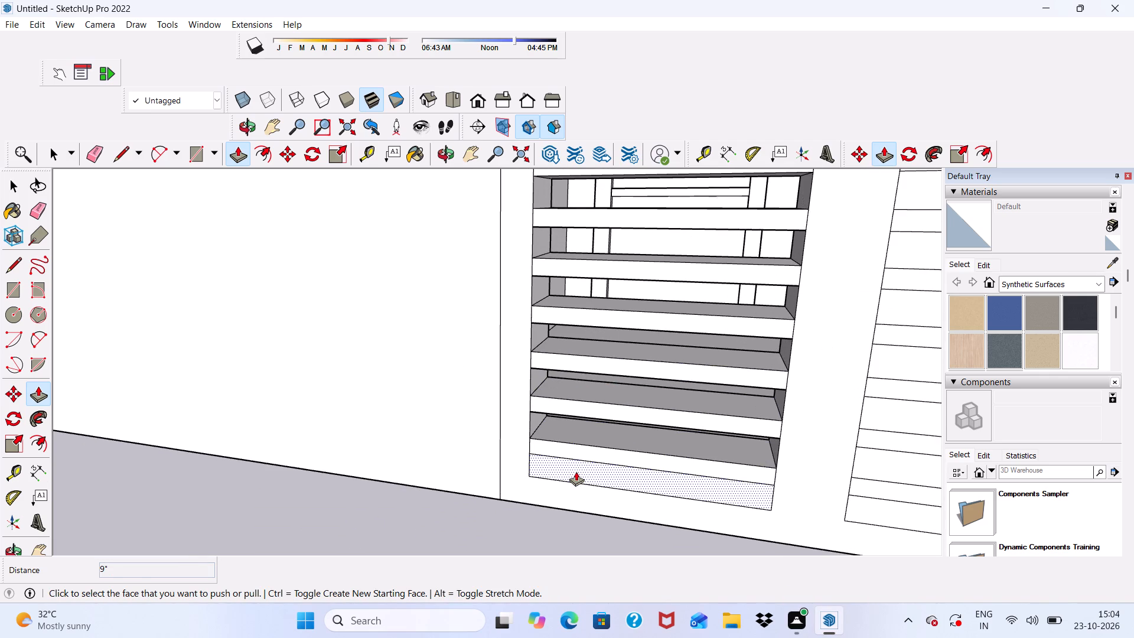
left_click(576, 471)
left_click(625, 423)
scroll(453, 373, "down", 8)
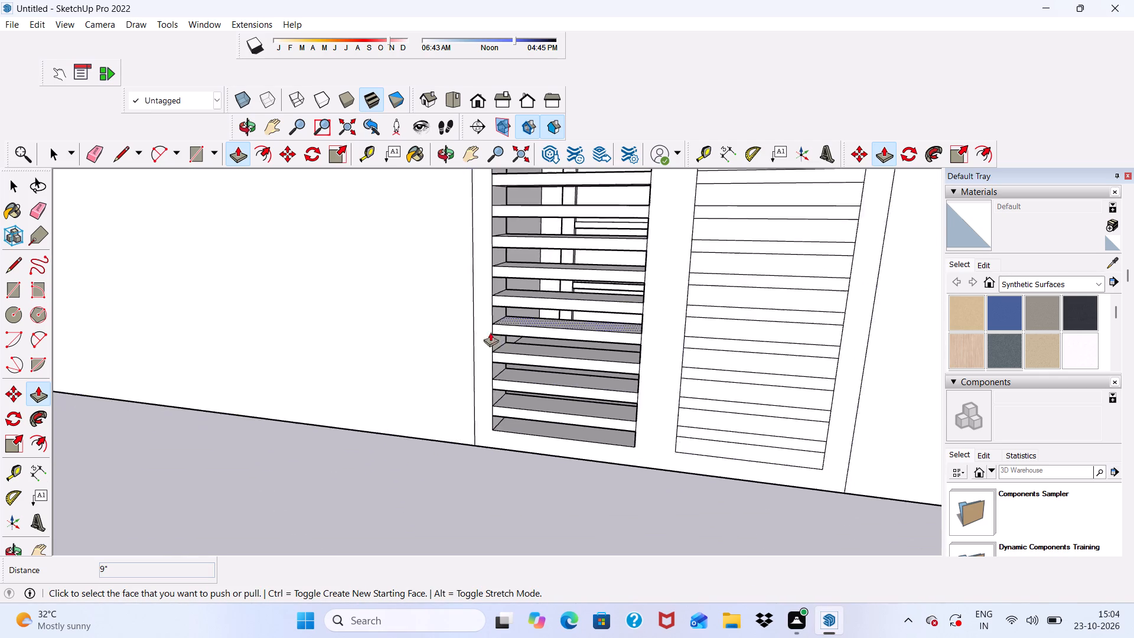
scroll(490, 332, "down", 2)
scroll(640, 221, "up", 6)
scroll(613, 287, "down", 11)
scroll(601, 268, "up", 11)
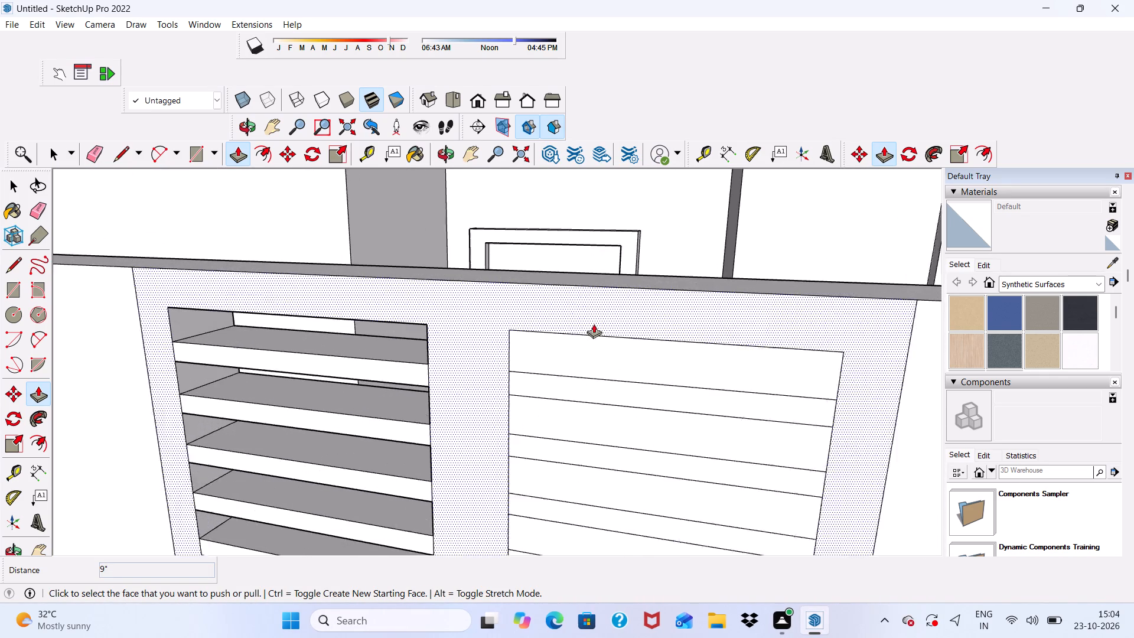
Push the top two gap faces of the right slatted panel 9" through the wall.
scroll(594, 324, "up", 1)
left_click(557, 361)
middle_click_drag(579, 341, 588, 413)
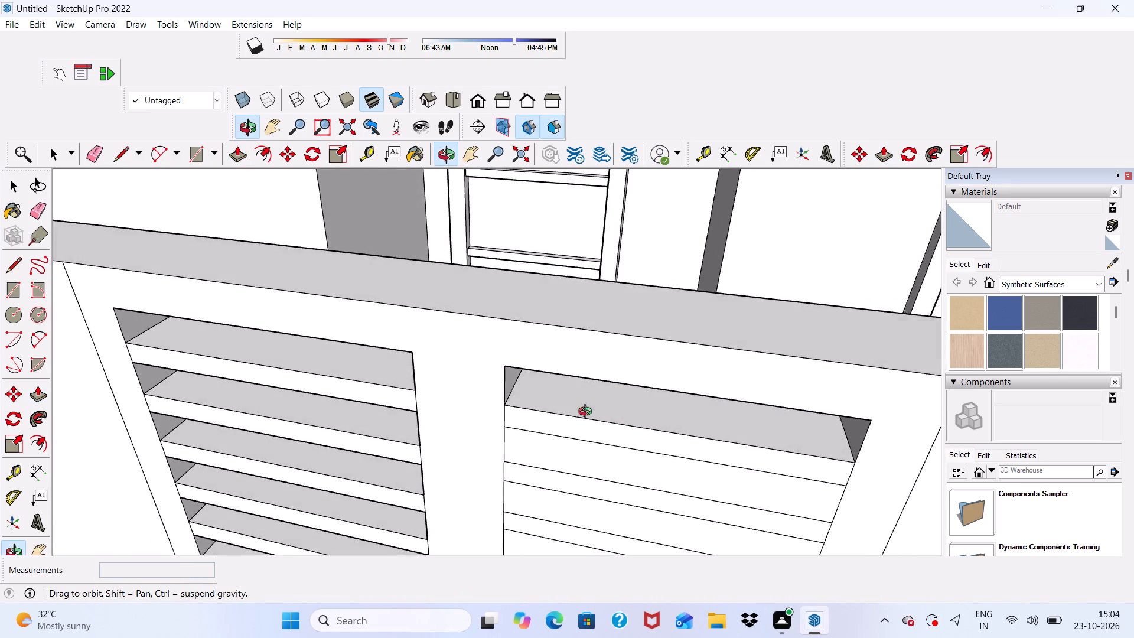
middle_click_drag(588, 413, 566, 431)
left_click(647, 301)
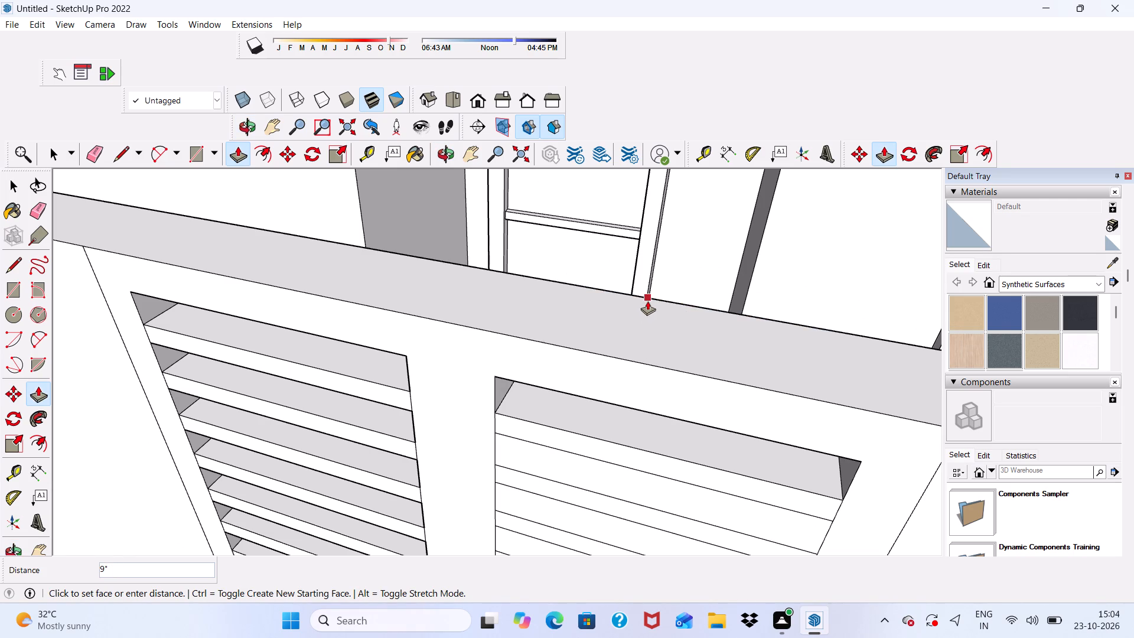
left_click(552, 464)
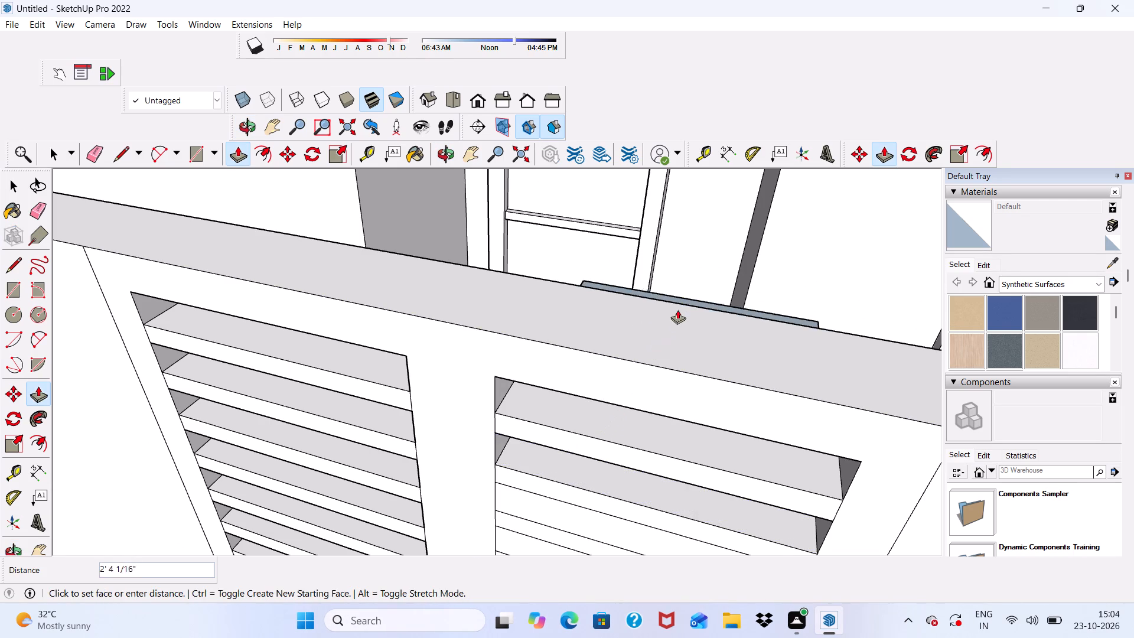
left_click(687, 304)
Push the third gap face from the top of the right slatted panel 9" through the wall.
scroll(621, 237, "down", 5)
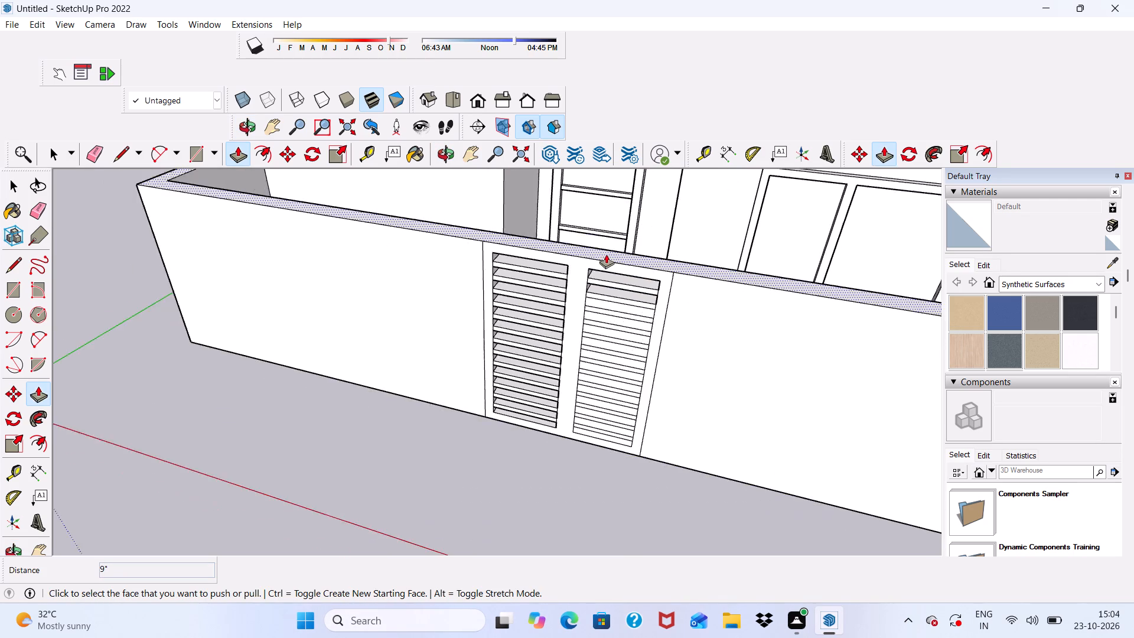
scroll(606, 254, "down", 5)
scroll(597, 308, "up", 17)
left_click(599, 284)
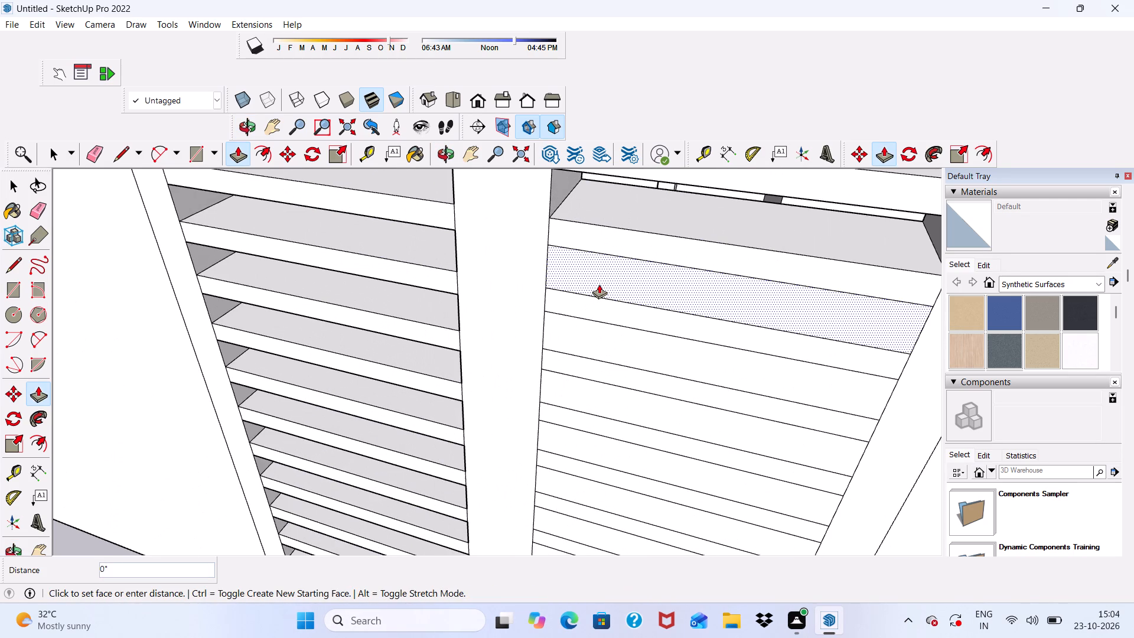
scroll(592, 282, "down", 4)
scroll(626, 218, "up", 9)
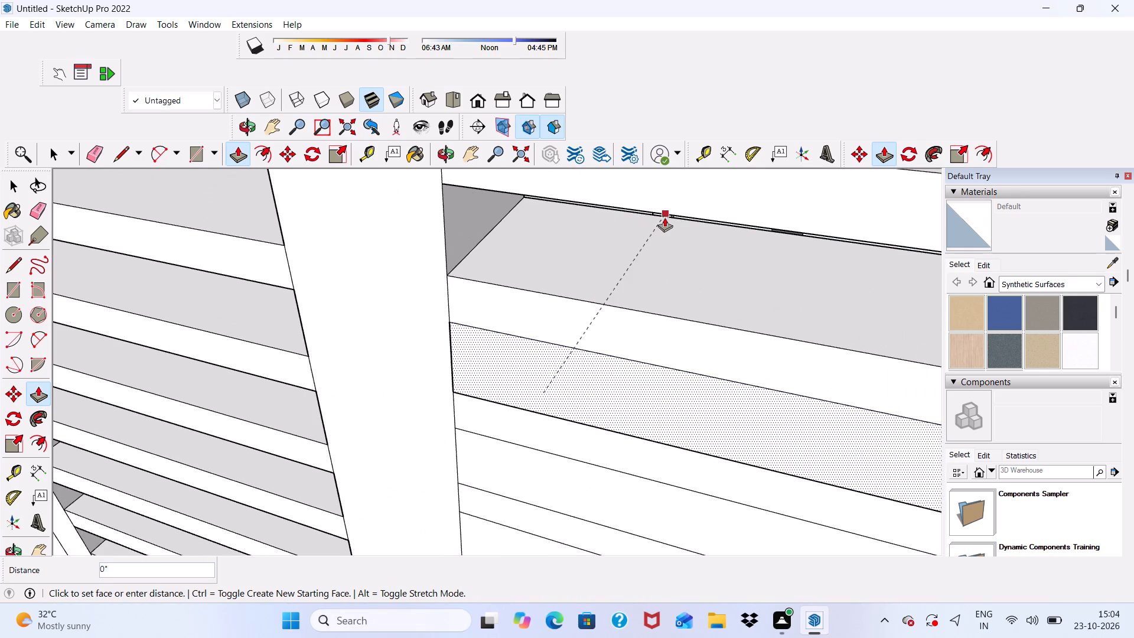
scroll(568, 258, "down", 4)
middle_click_drag(545, 306, 552, 242)
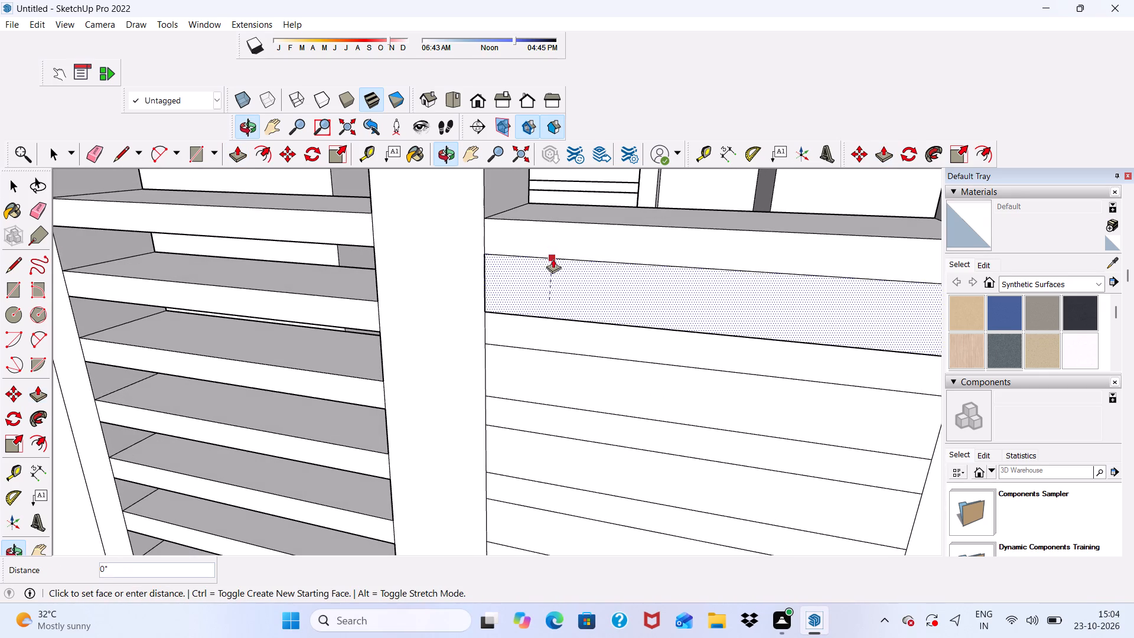
scroll(637, 219, "up", 6)
middle_click_drag(650, 232, 654, 258)
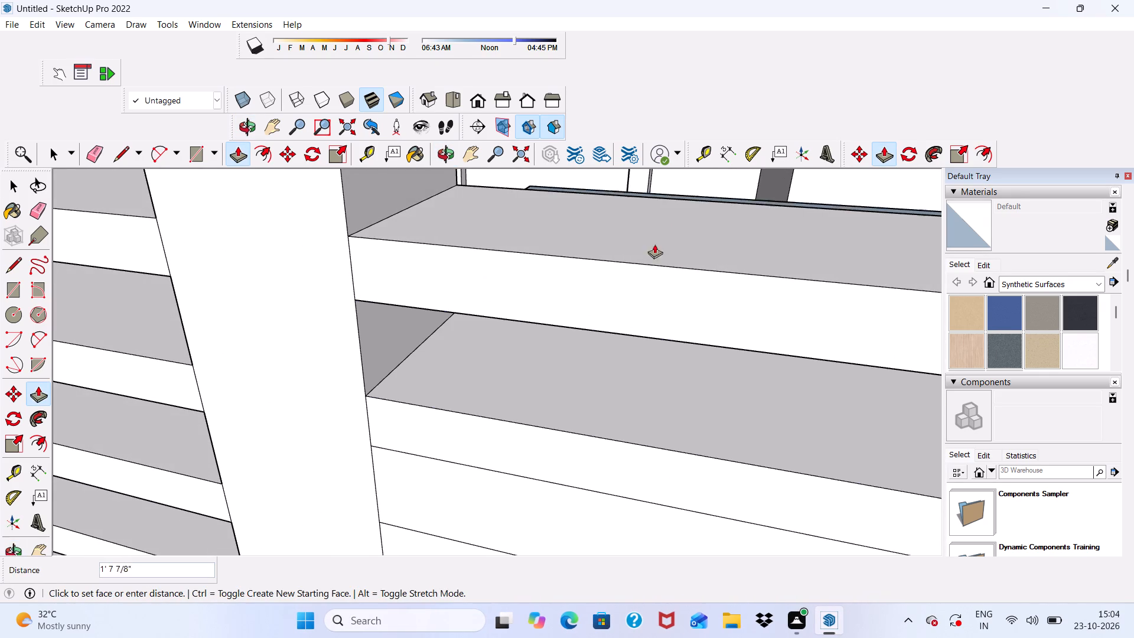
left_click(676, 199)
Push the fourth gap face of the right slatted panel 9" through the wall.
scroll(622, 289, "down", 3)
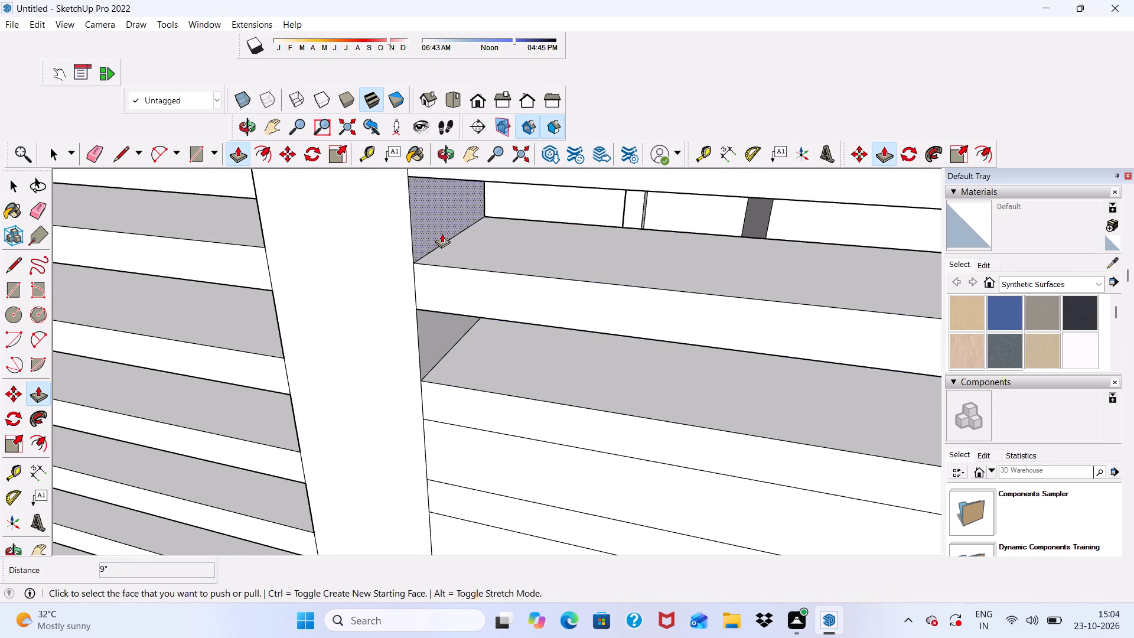
scroll(419, 243, "down", 5)
left_click(470, 390)
middle_click_drag(568, 328, 580, 254)
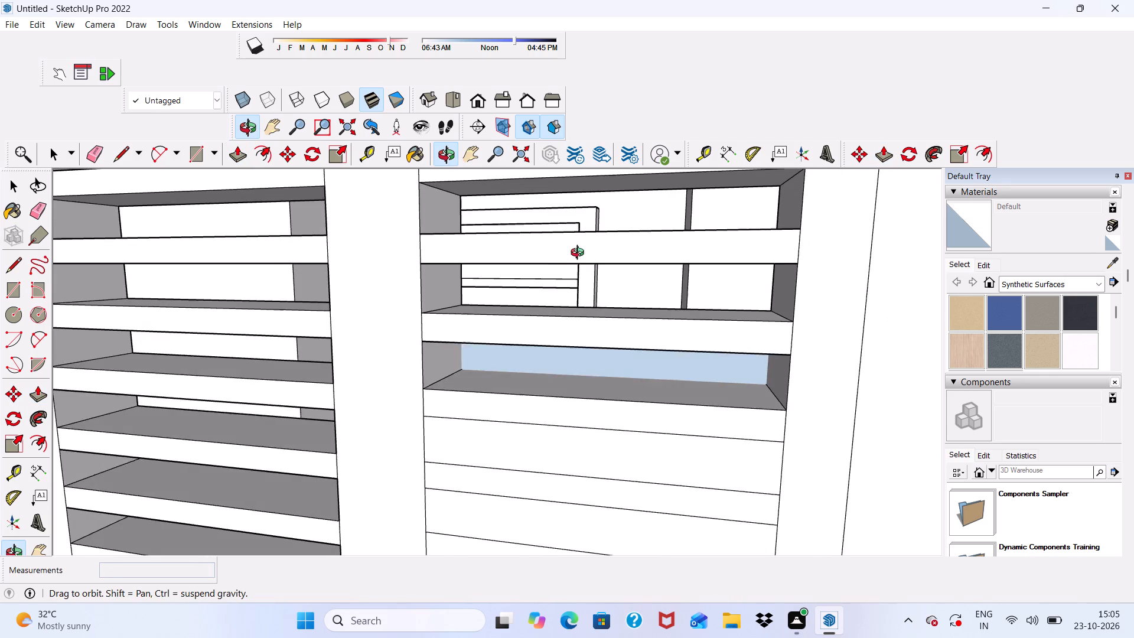
middle_click_drag(580, 254, 581, 254)
scroll(582, 269, "up", 5)
scroll(523, 360, "down", 7)
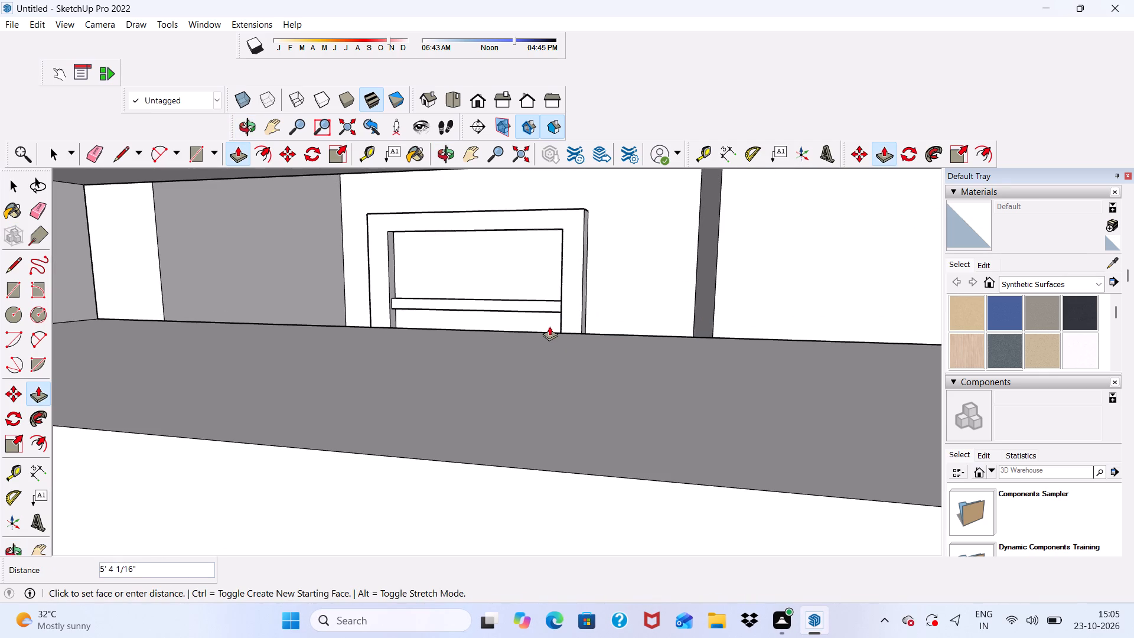
left_click(563, 334)
Push the fifth gap face of the right slatted panel 9" through the wall.
scroll(523, 246, "down", 7)
scroll(467, 329, "up", 4)
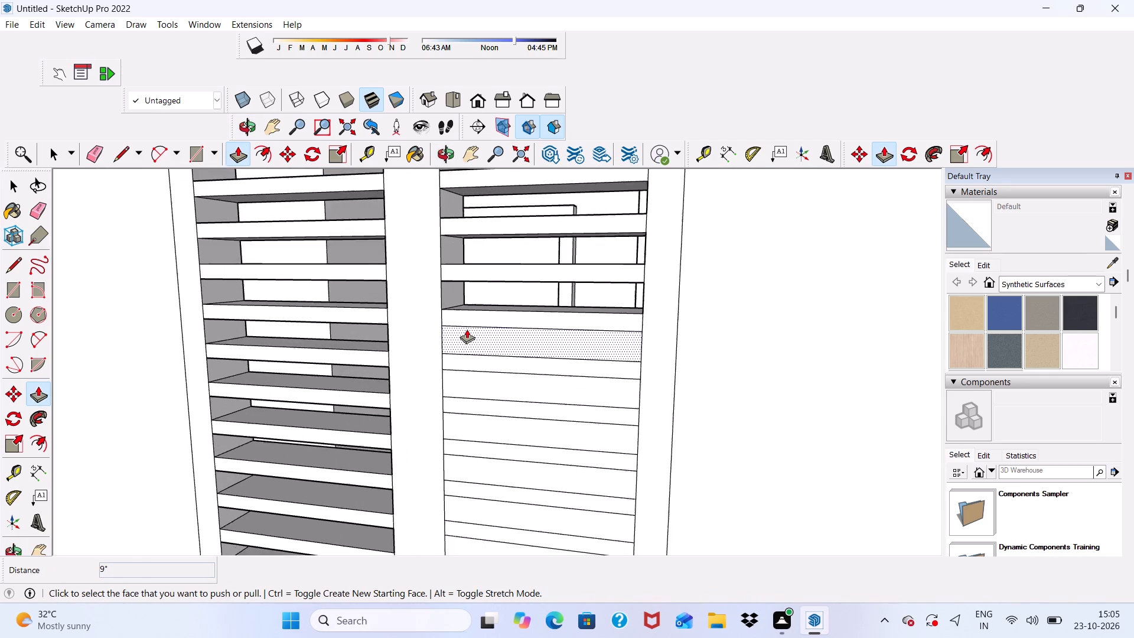
scroll(467, 329, "up", 1)
left_click(467, 329)
middle_click_drag(564, 292, 574, 345)
scroll(554, 424, "up", 3)
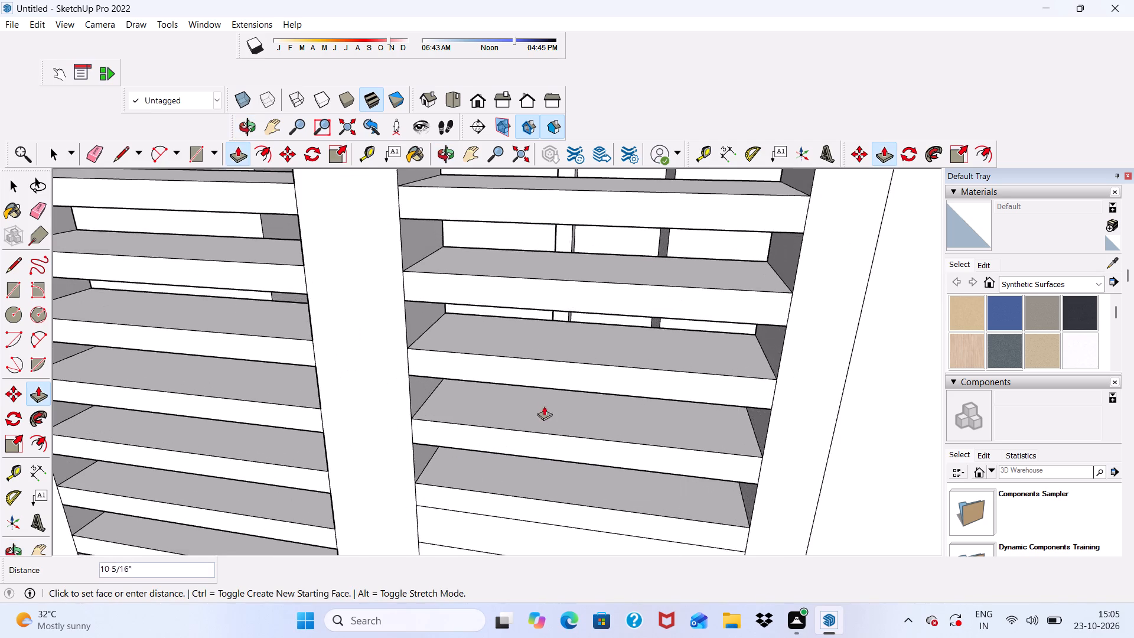
scroll(544, 406, "up", 6)
middle_click_drag(547, 390, 541, 338)
scroll(544, 356, "up", 4)
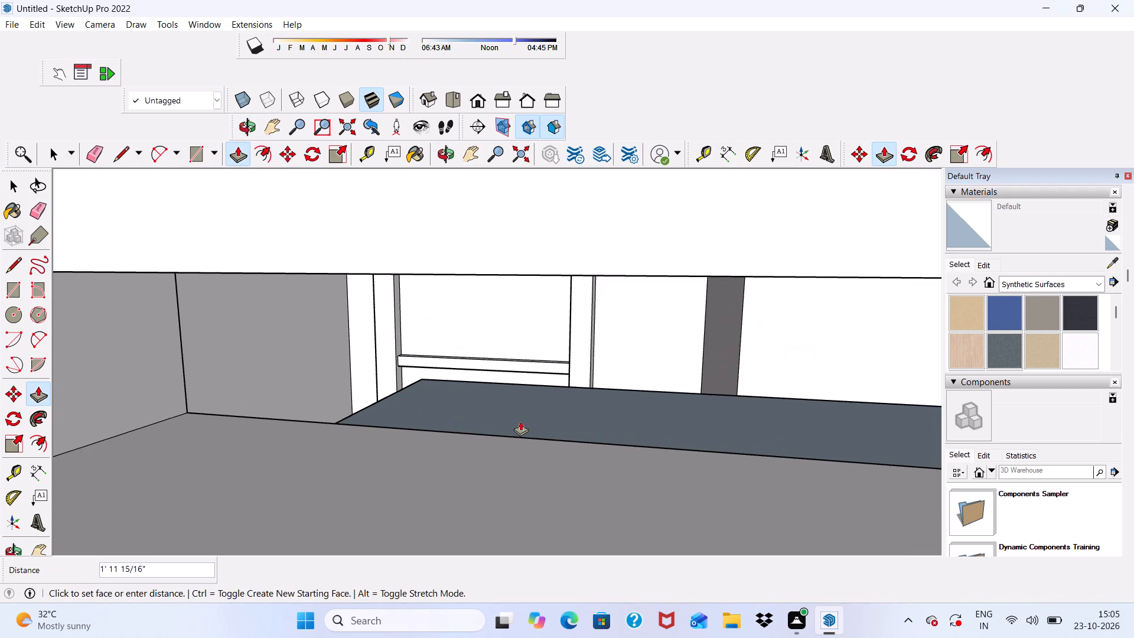
left_click(518, 435)
Push the sixth and seventh gap faces of the right slatted panel 9" through the wall.
scroll(495, 212, "down", 13)
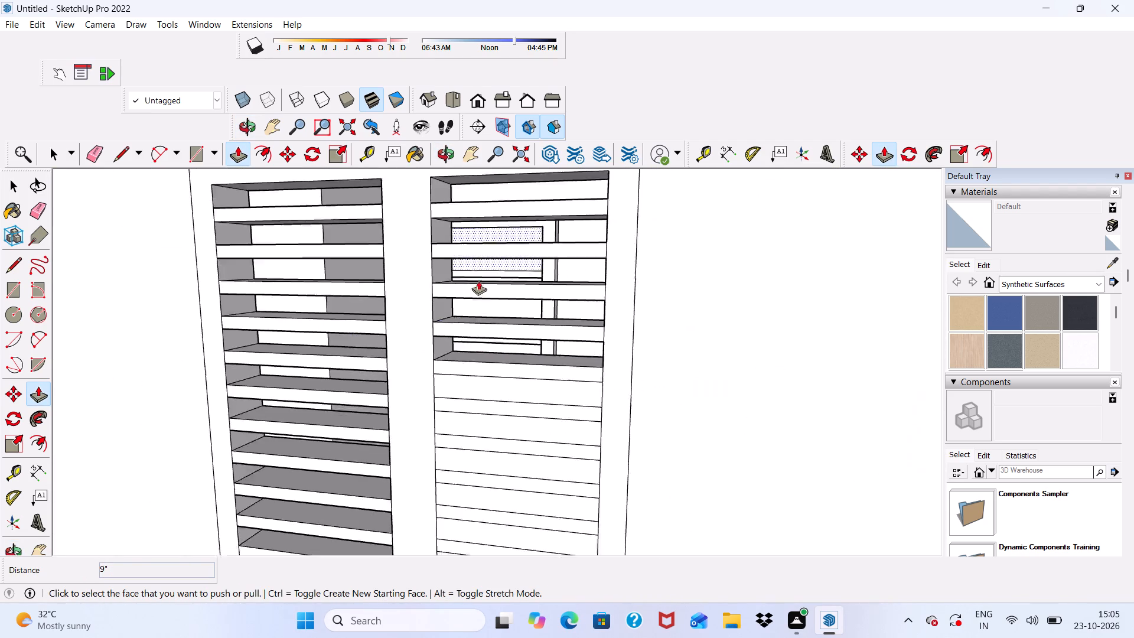
scroll(478, 281, "down", 2)
scroll(478, 367, "up", 7)
left_click(469, 343)
middle_click_drag(485, 313, 491, 364)
scroll(509, 317, "up", 5)
left_click(531, 305)
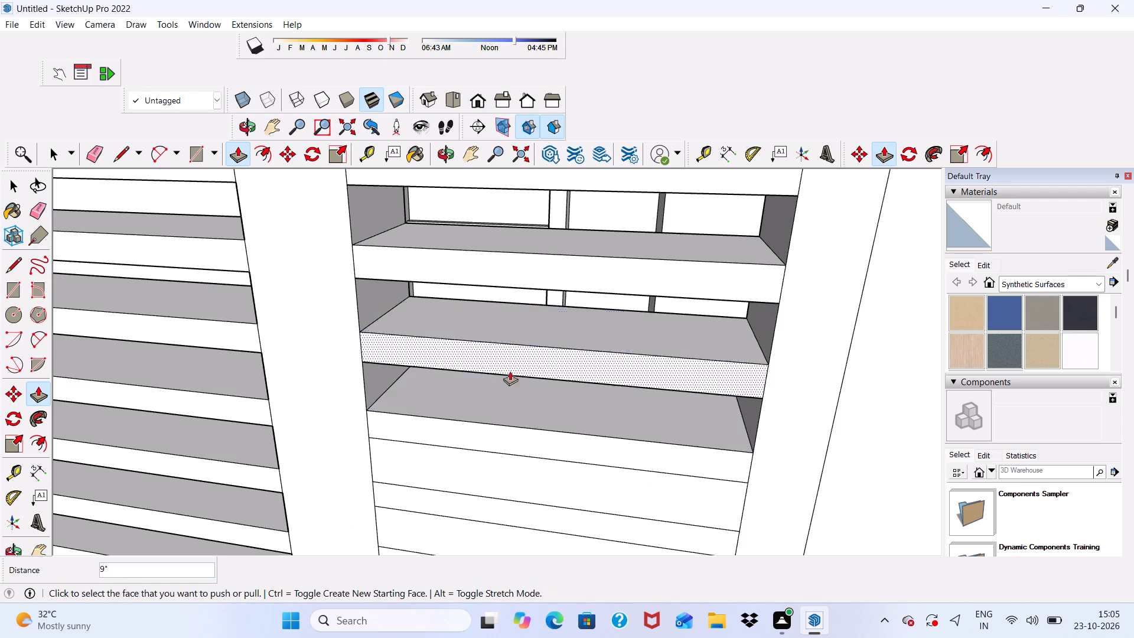
left_click(453, 464)
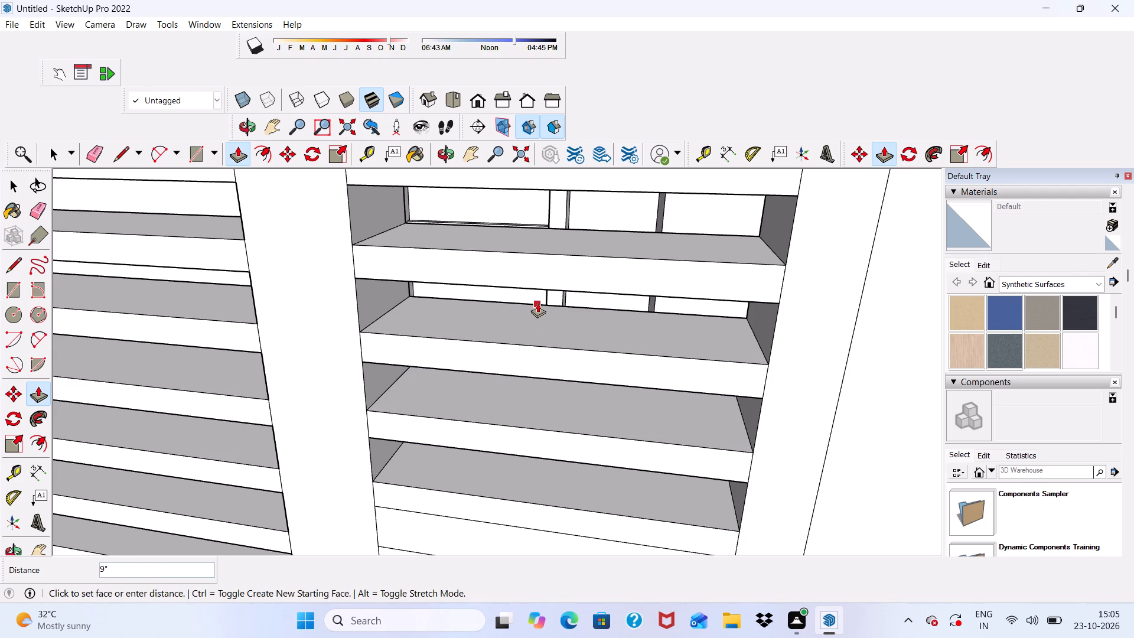
left_click(537, 303)
Push the eighth and ninth gap faces of the right slatted panel 9" through the wall.
scroll(464, 298, "down", 7)
scroll(458, 445, "up", 6)
left_click(455, 410)
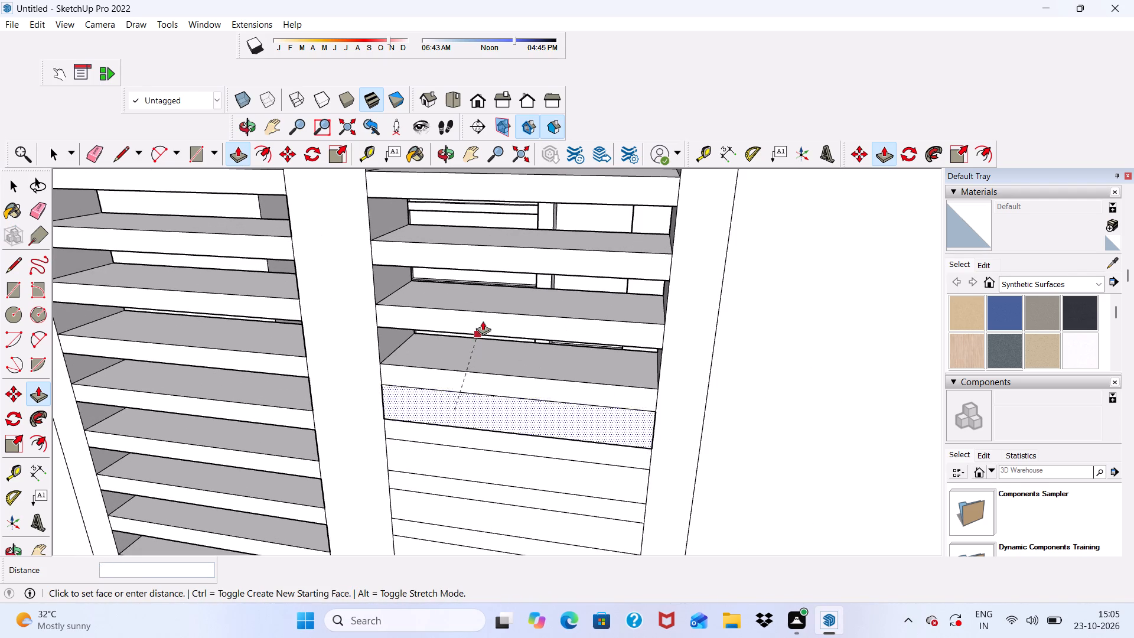
left_click(506, 287)
scroll(453, 460, "up", 1)
left_click(453, 460)
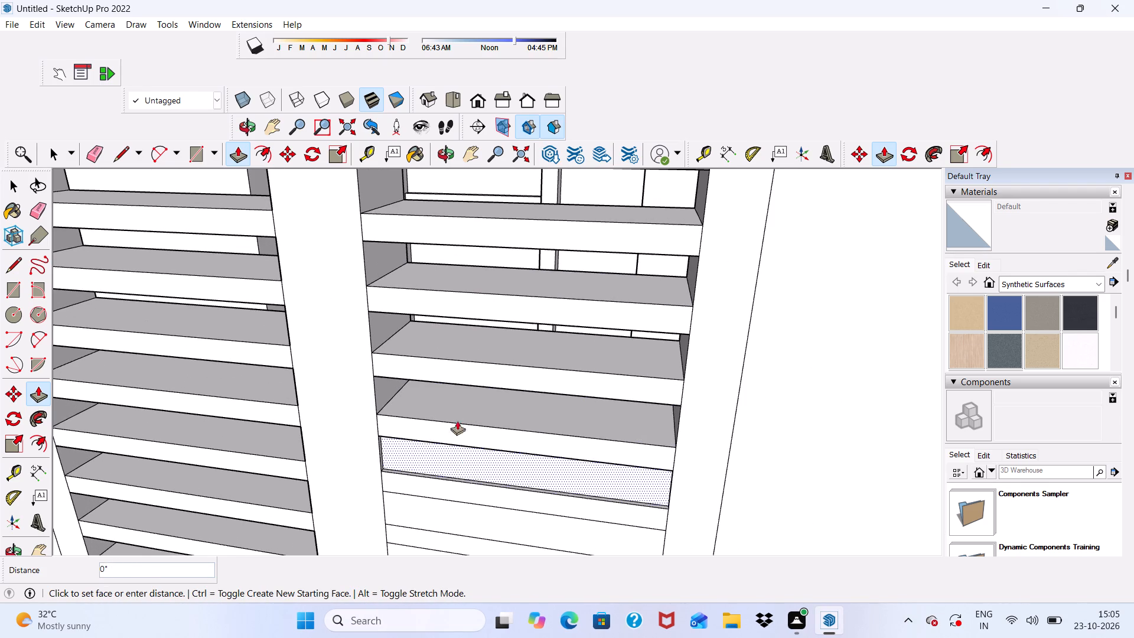
left_click(515, 267)
Push the tenth and eleventh gap faces of the right slatted panel 9" through the wall.
scroll(480, 531, "up", 4)
scroll(456, 440, "down", 10)
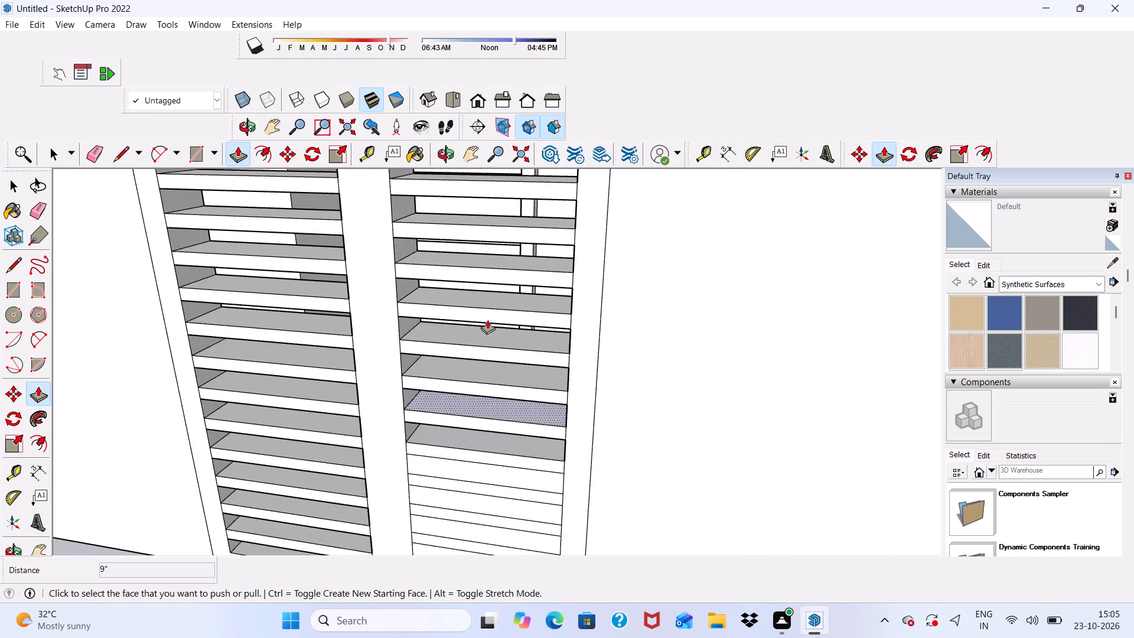
scroll(487, 320, "down", 6)
scroll(492, 460, "up", 6)
scroll(448, 361, "up", 2)
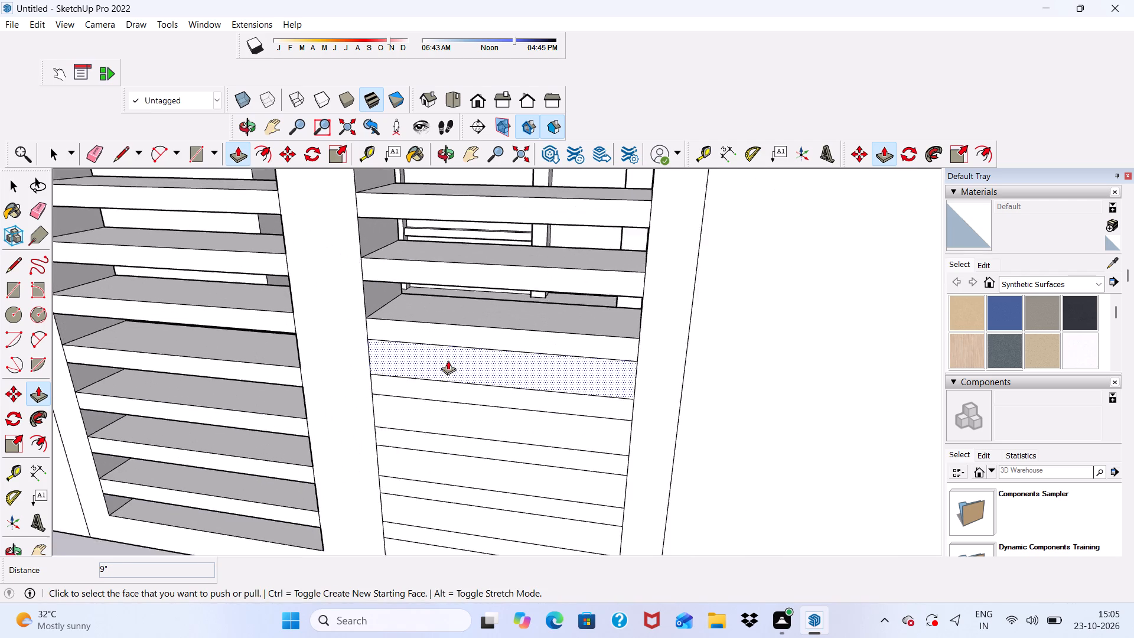
scroll(448, 360, "up", 5)
left_click(438, 354)
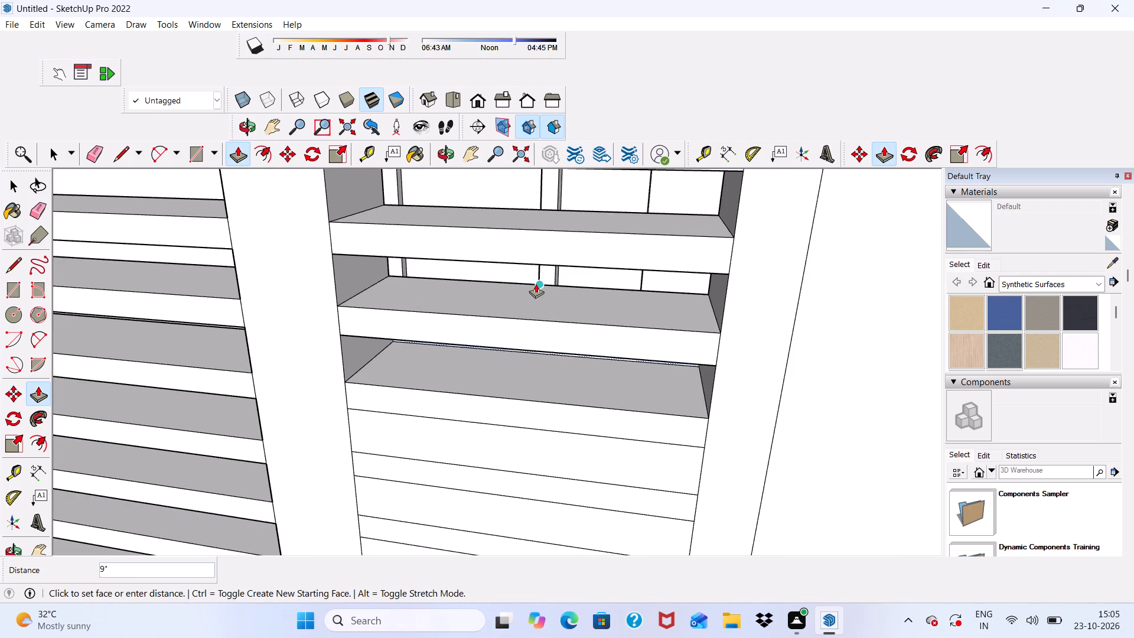
left_click(498, 279)
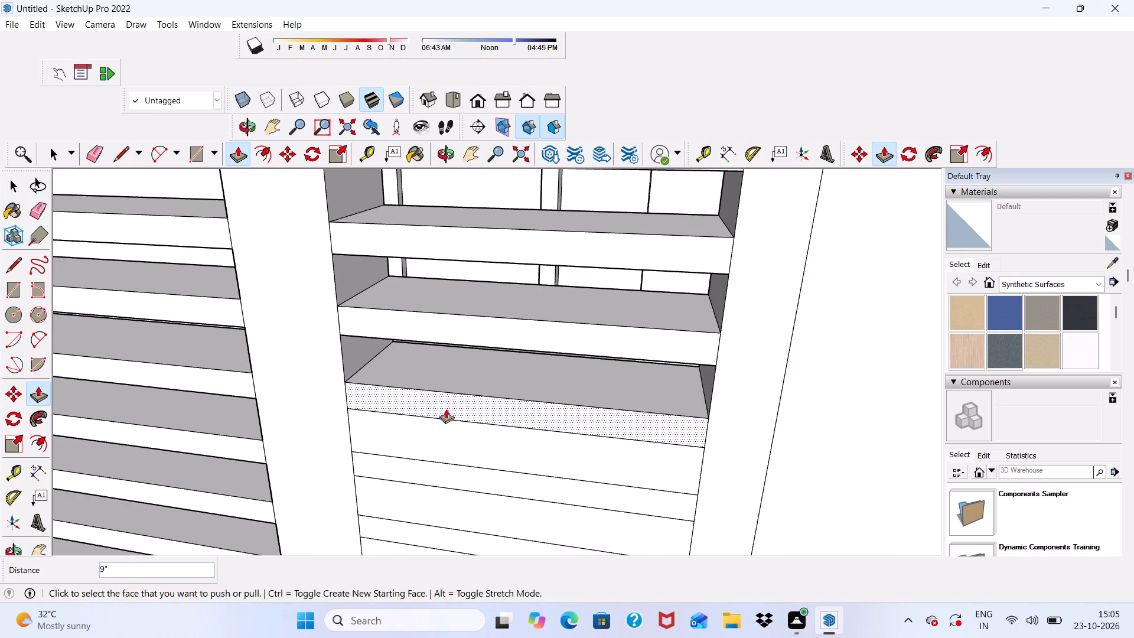
scroll(446, 418, "up", 1)
left_click(445, 425)
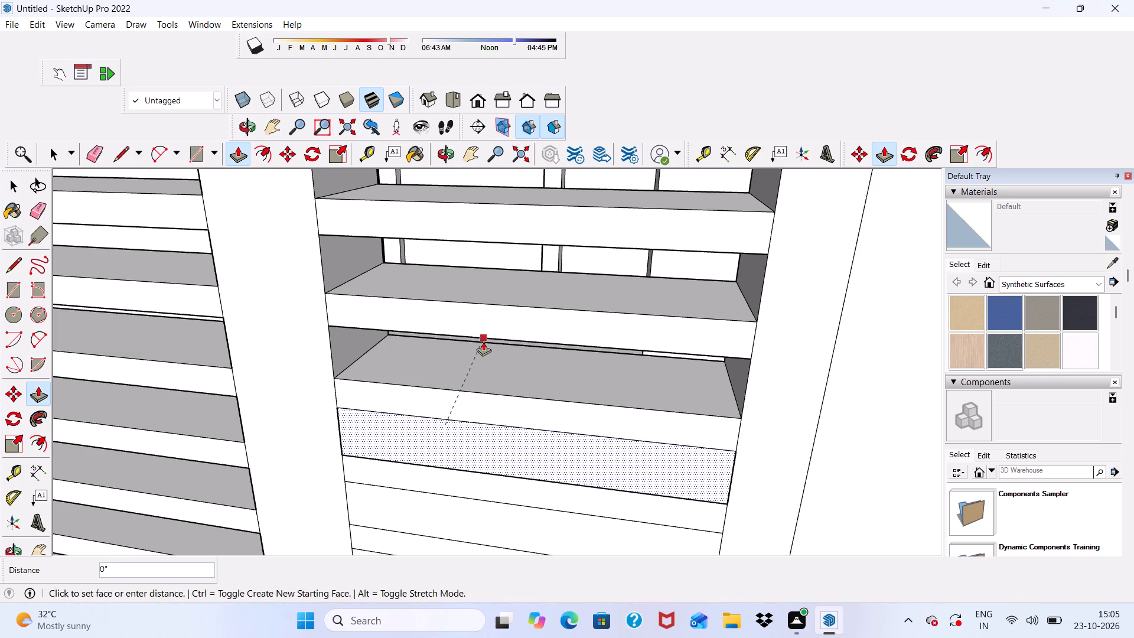
left_click(536, 350)
Push the last three gap faces at the bottom of the right slatted panel 9" through the wall.
scroll(481, 306, "down", 6)
scroll(455, 406, "up", 6)
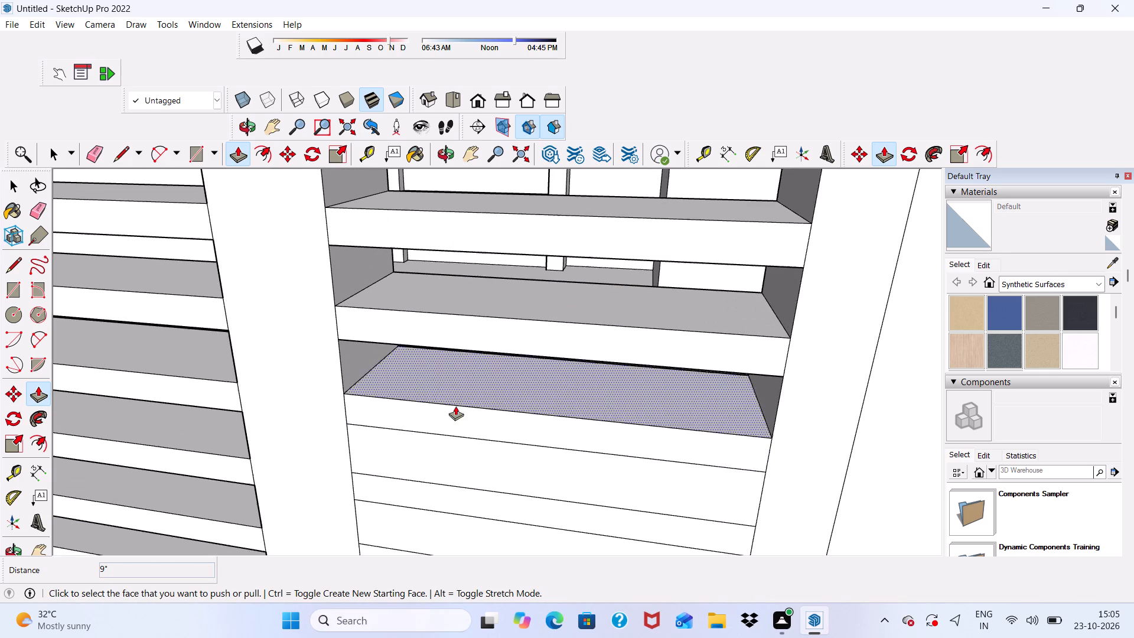
left_click(435, 445)
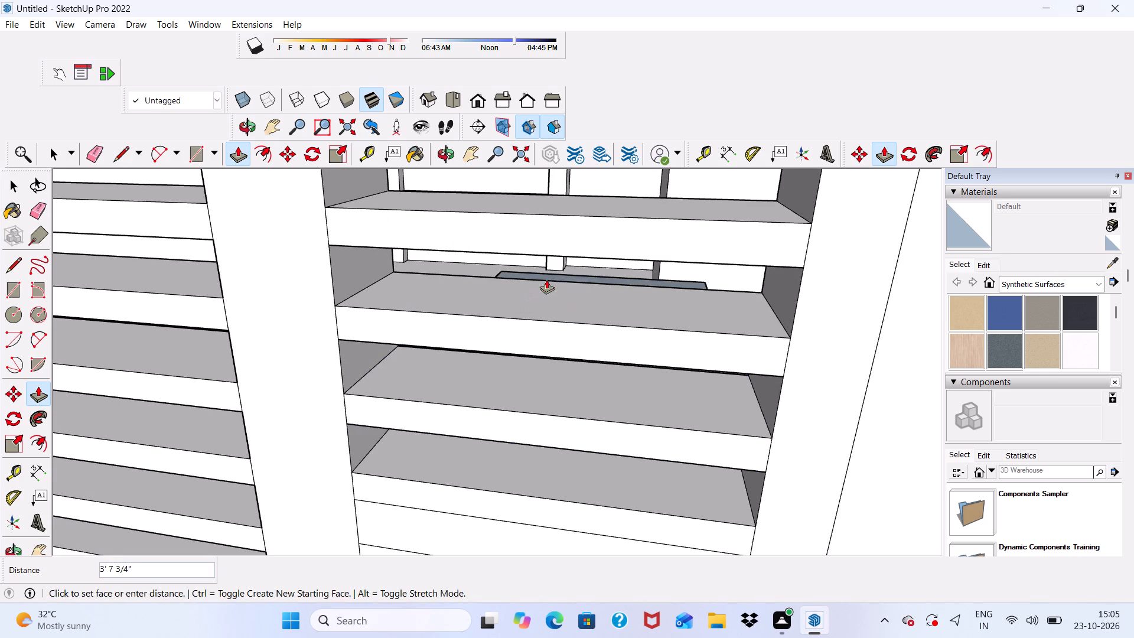
left_click(531, 277)
scroll(500, 266, "down", 5)
scroll(460, 419, "up", 7)
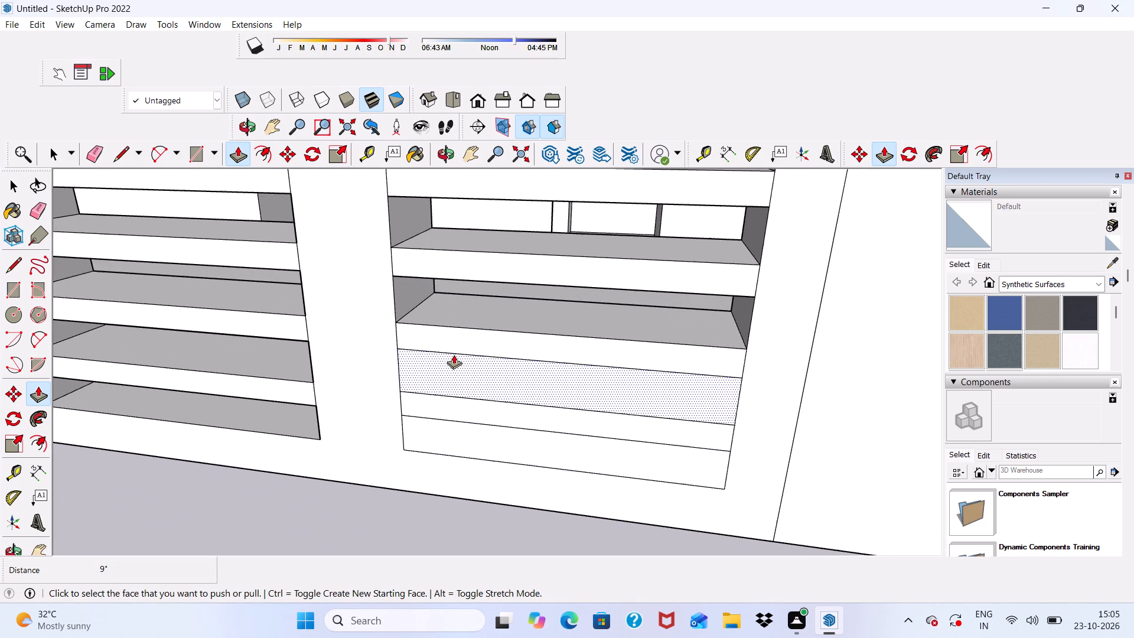
scroll(454, 354, "up", 1)
left_click(452, 362)
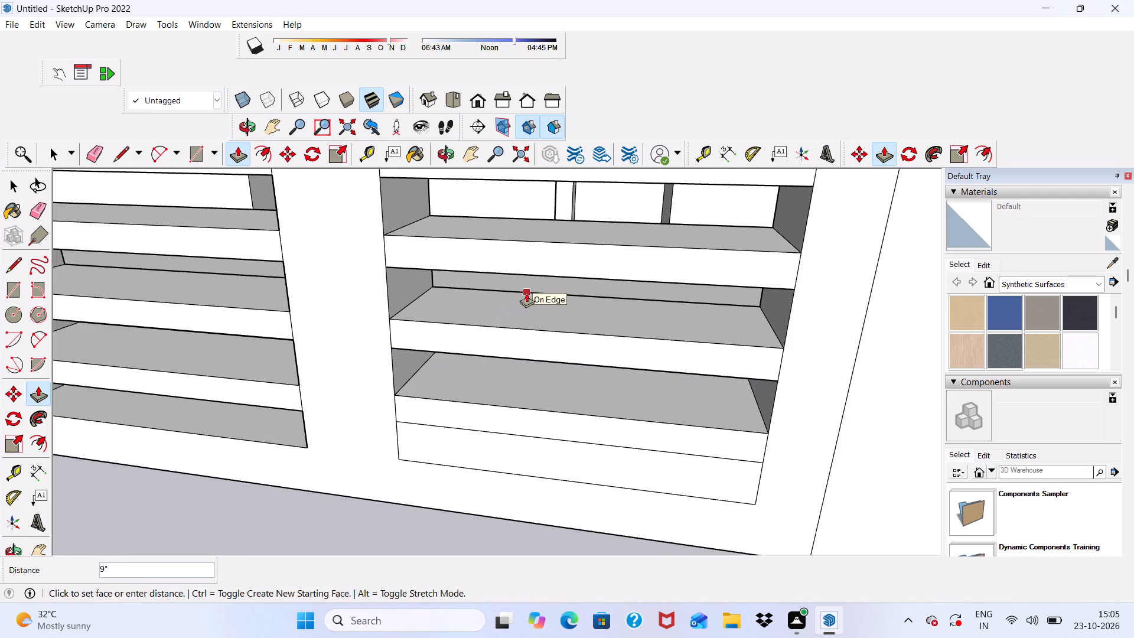
left_click(526, 293)
scroll(454, 473, "up", 2)
left_click(448, 429)
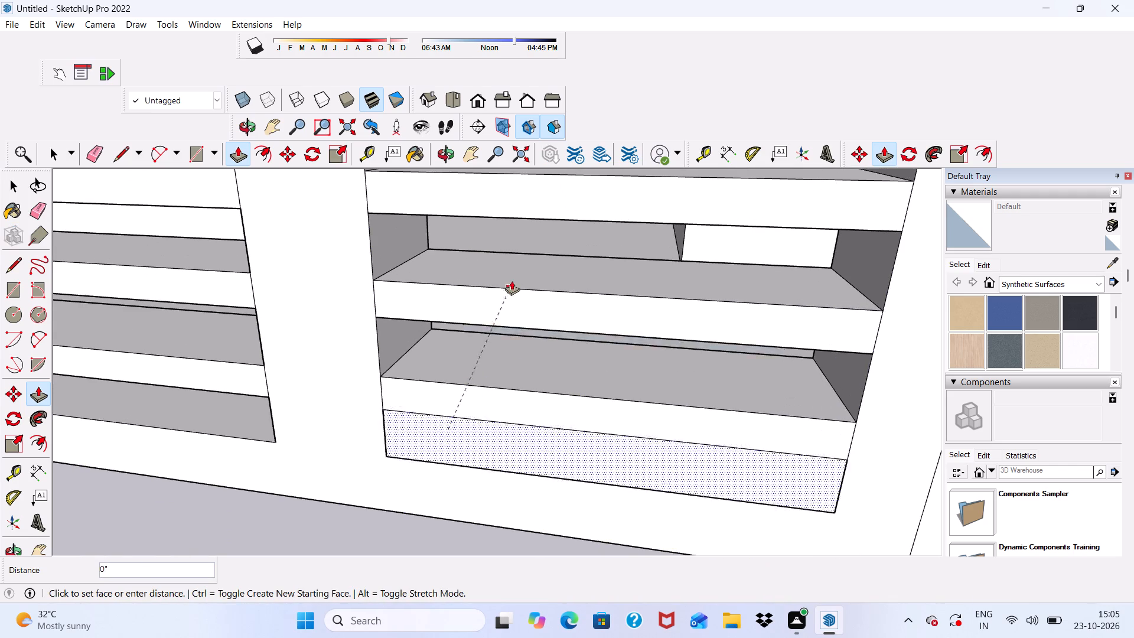
left_click(536, 253)
Examine both slatted gate panels and the facade behind them from several angles.
scroll(503, 281, "down", 14)
key("space")
middle_click_drag(442, 460, 547, 226)
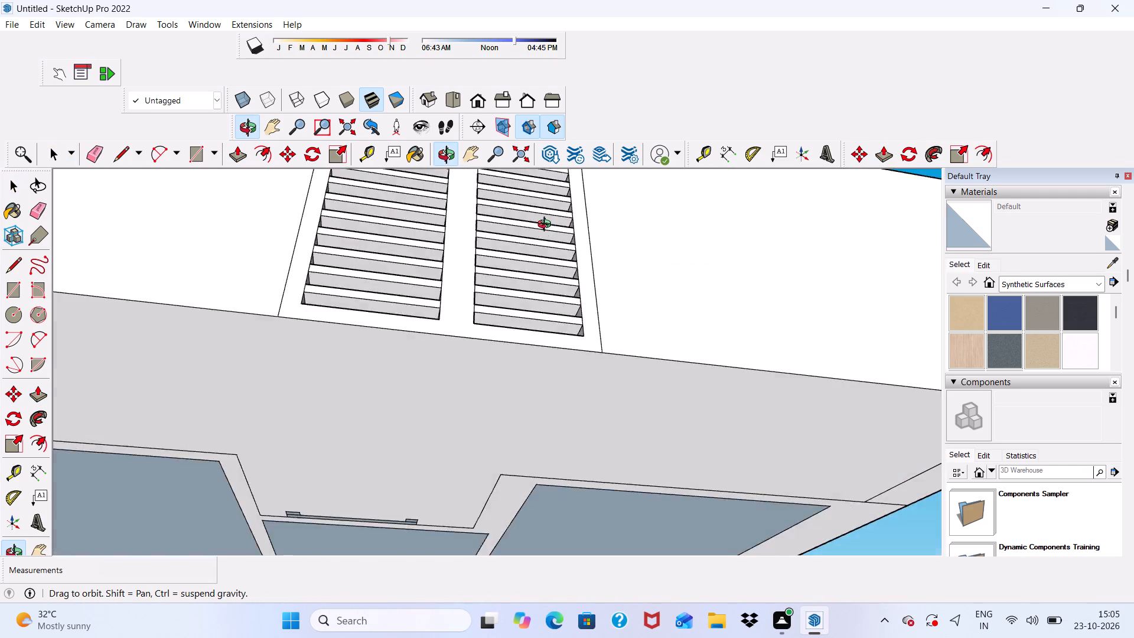
middle_click_drag(547, 226, 540, 542)
scroll(461, 415, "up", 1)
scroll(451, 328, "down", 9)
middle_click_drag(461, 392, 448, 207)
scroll(448, 207, "up", 10)
scroll(450, 197, "down", 3)
scroll(450, 197, "up", 5)
scroll(450, 197, "down", 1)
middle_click_drag(449, 201, 389, 311)
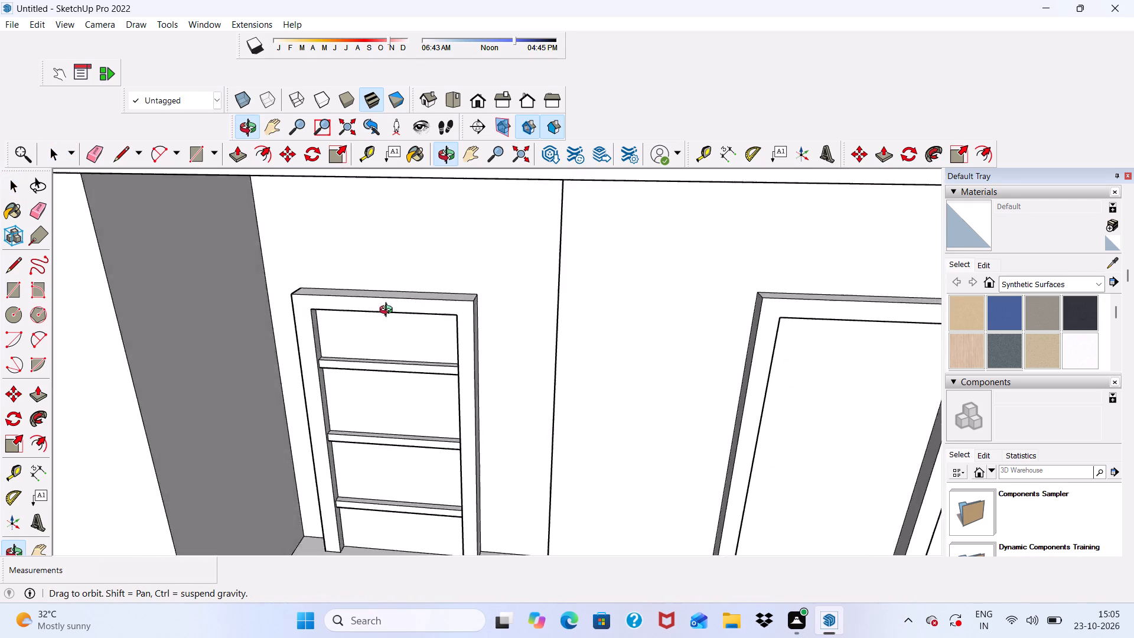
middle_click_drag(389, 311, 374, 236)
scroll(419, 192, "down", 10)
middle_click_drag(425, 300, 503, 286)
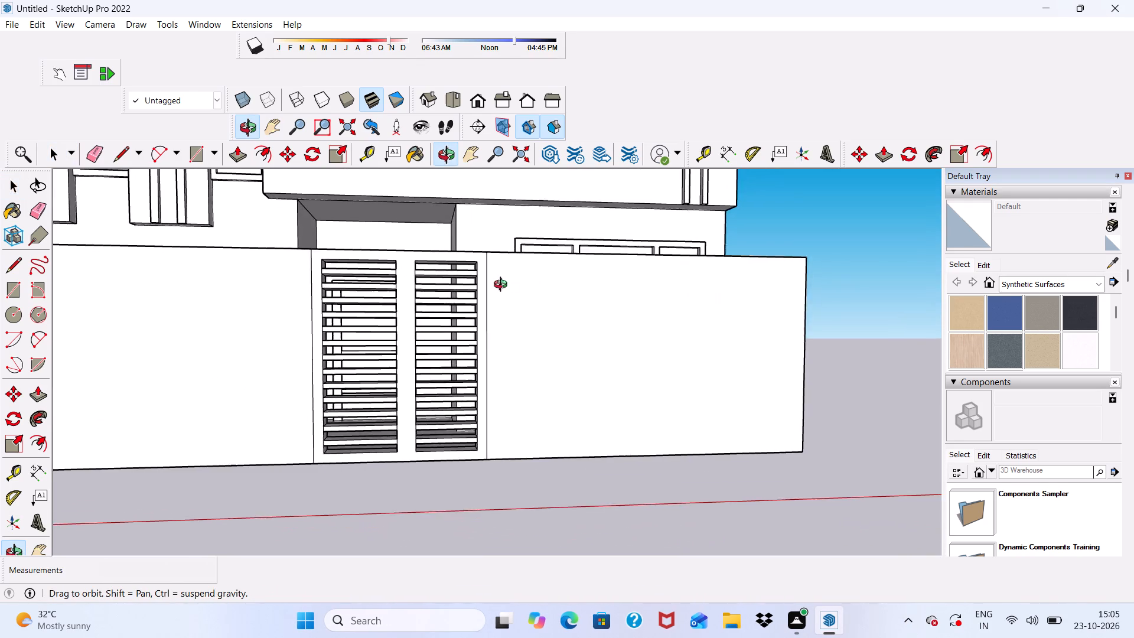
middle_click_drag(503, 286, 507, 292)
Pull the gate frame face, including the central strip between the slatted panels, 1" outward from the boundary wall.
scroll(483, 309, "up", 3)
scroll(408, 298, "up", 4)
left_click(357, 297)
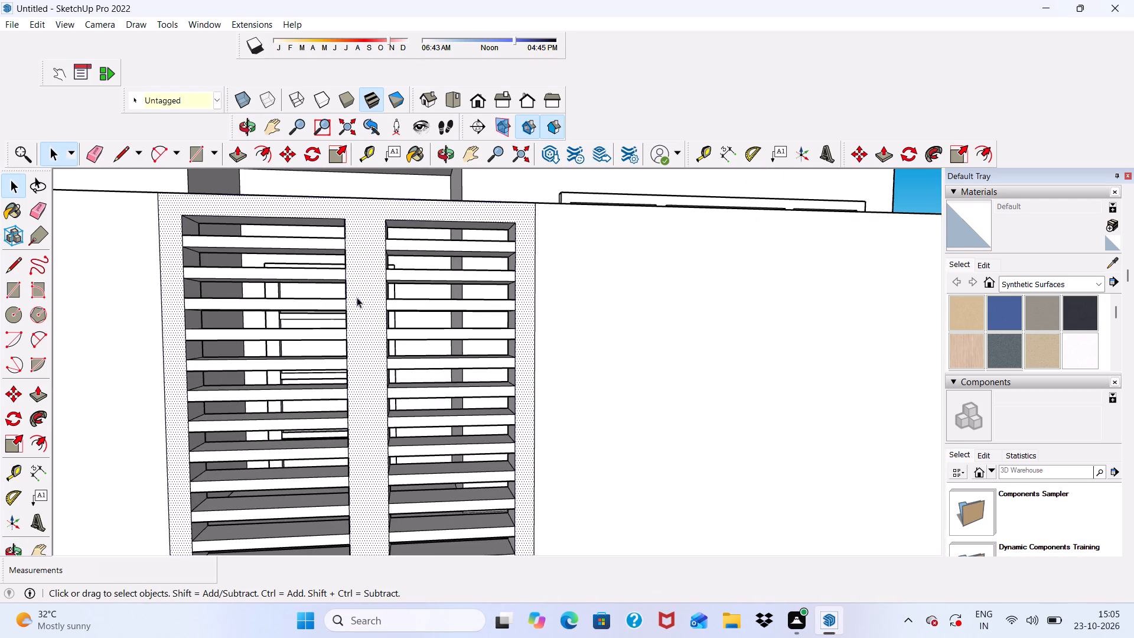
scroll(339, 291, "down", 5)
left_click(240, 151)
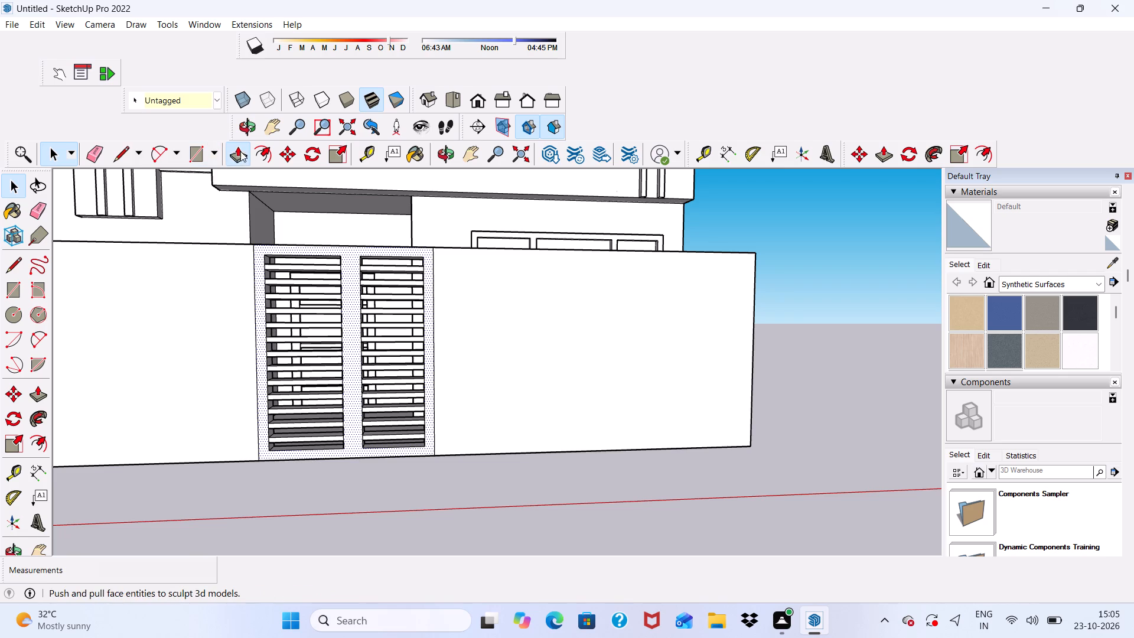
scroll(263, 326, "up", 4)
scroll(253, 308, "up", 2, "ctrl")
left_click(260, 323)
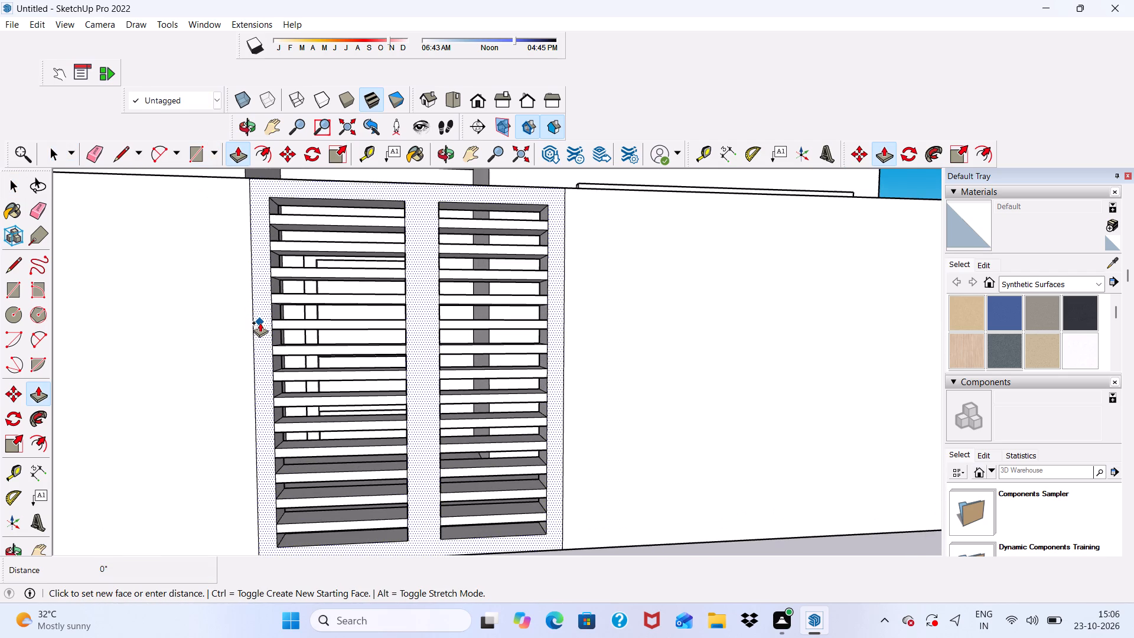
key("1")
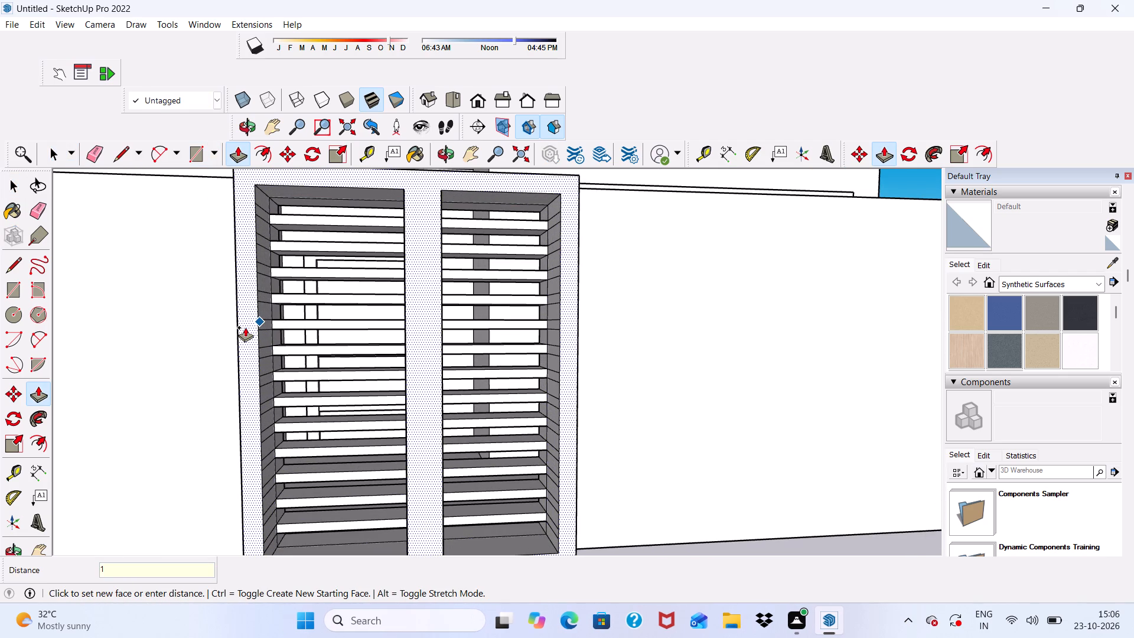
key("shift+quotedbl")
key("Return")
key("space")
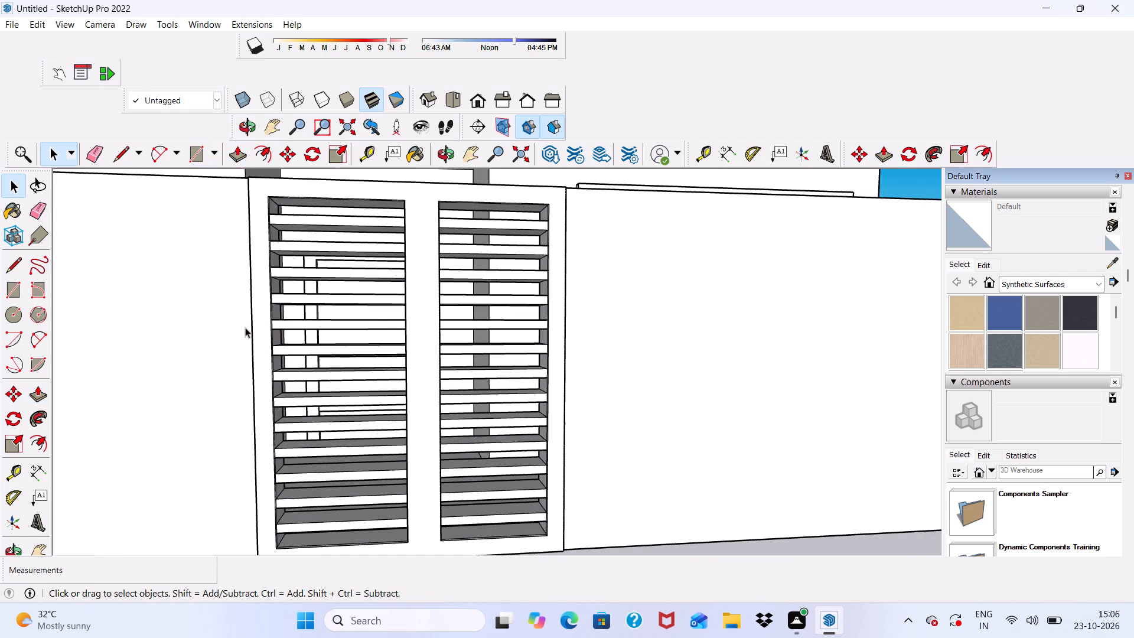
Examine the gate frame's projection and the boundary wall on both sides from several angles.
scroll(245, 327, "down", 6)
scroll(309, 328, "up", 1)
middle_click_drag(309, 328, 170, 489)
scroll(237, 333, "up", 5)
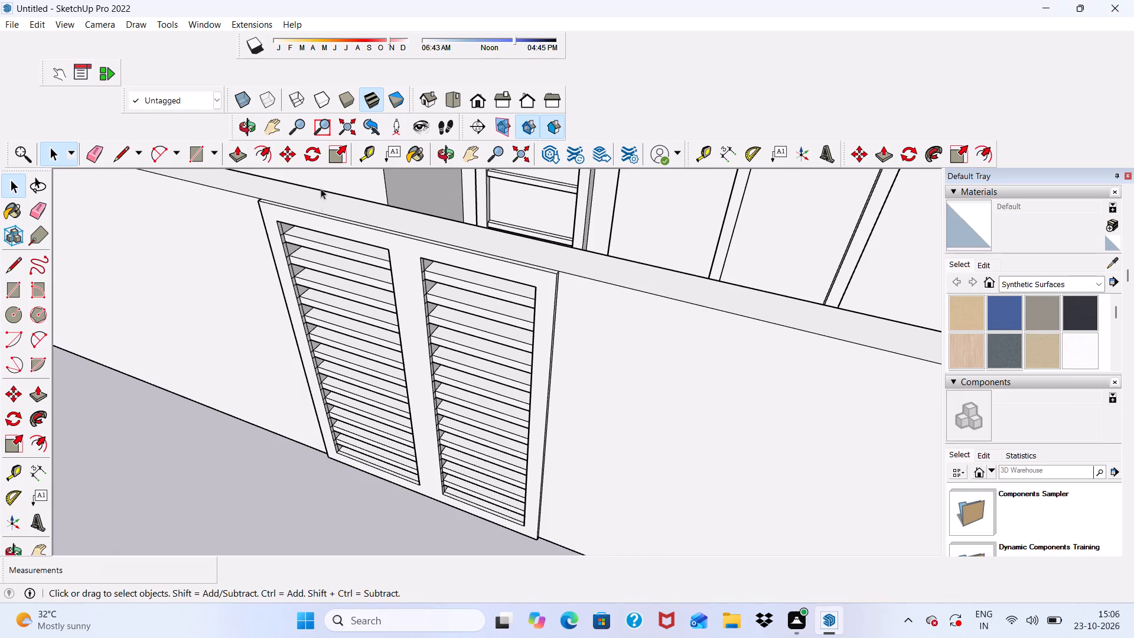
scroll(321, 187, "up", 6)
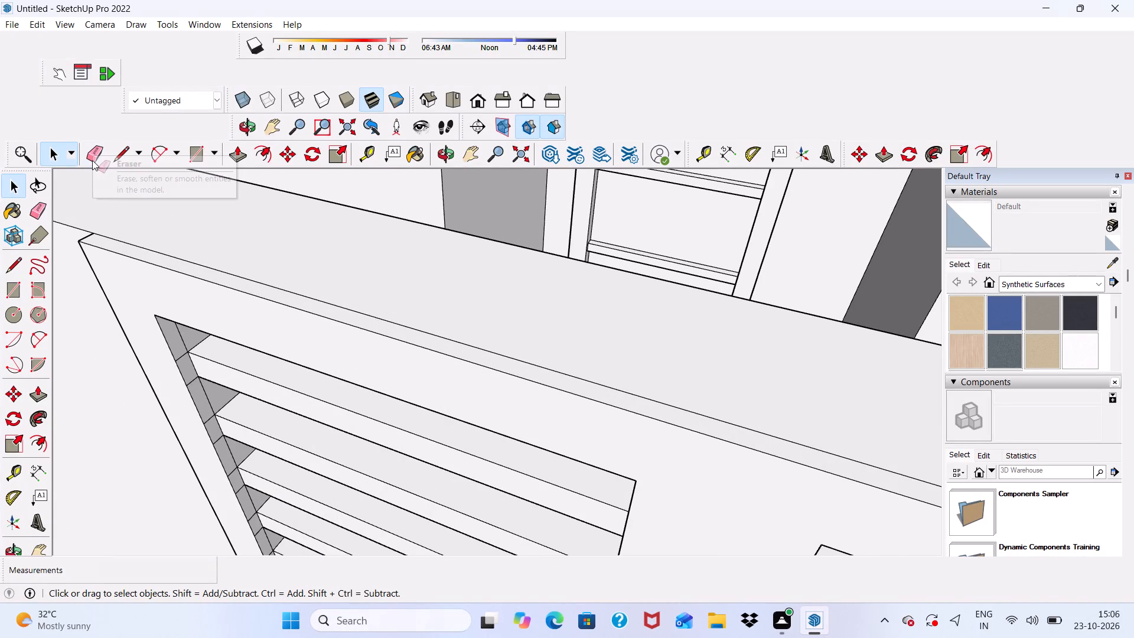
scroll(147, 282, "up", 3)
scroll(239, 270, "down", 16)
scroll(229, 291, "down", 6)
middle_click_drag(247, 359, 249, 222)
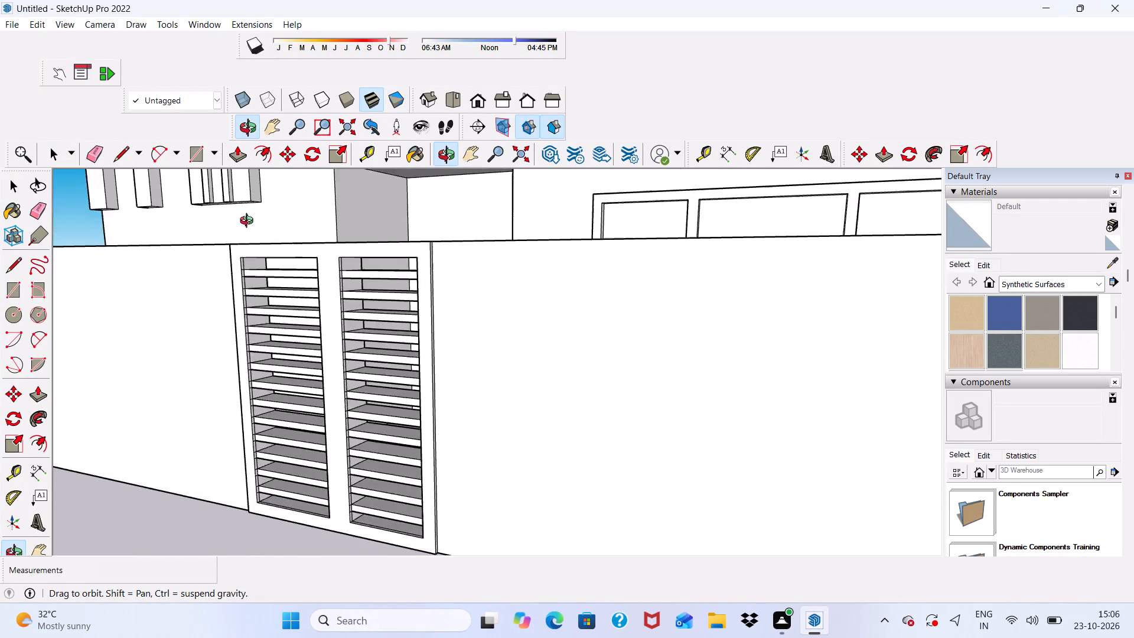
middle_click_drag(249, 222, 367, 216)
scroll(367, 228, "down", 5)
middle_click_drag(380, 370, 270, 367)
scroll(343, 262, "up", 5)
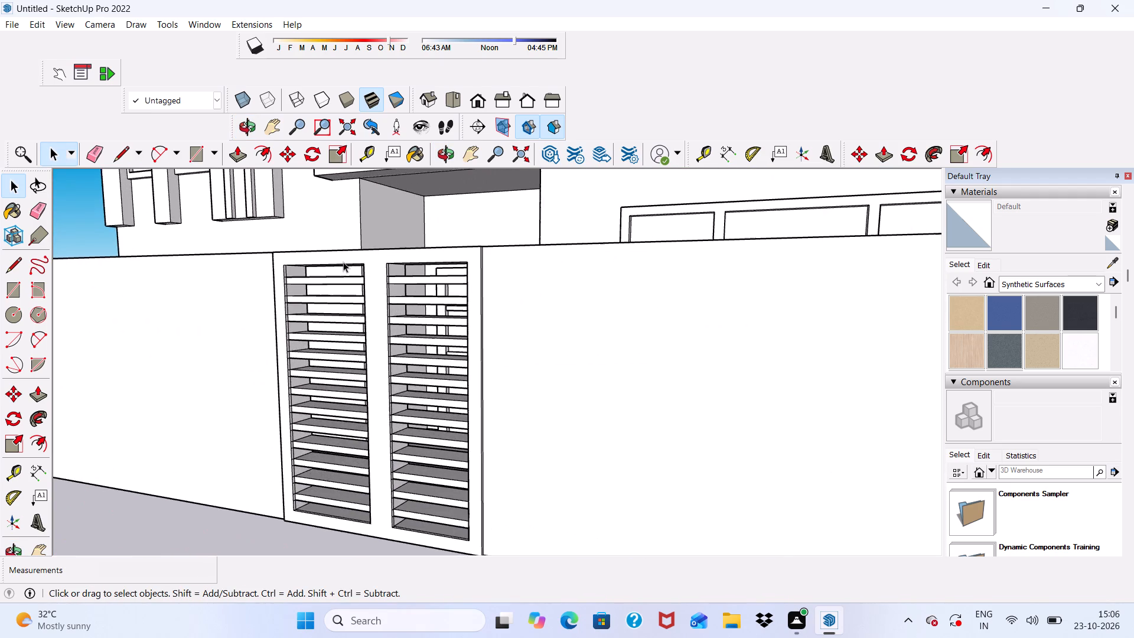
scroll(343, 262, "up", 4)
middle_click_drag(344, 282, 415, 255)
scroll(416, 257, "down", 5)
middle_click_drag(241, 376, 341, 398)
scroll(341, 398, "up", 1)
scroll(334, 380, "down", 4)
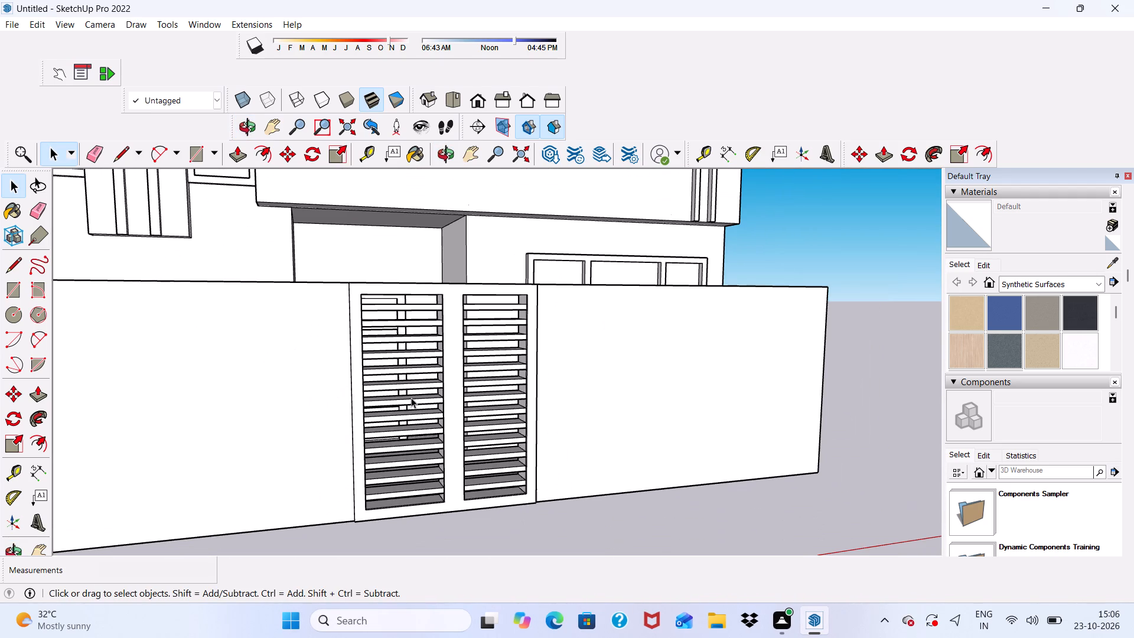
scroll(402, 375, "down", 3)
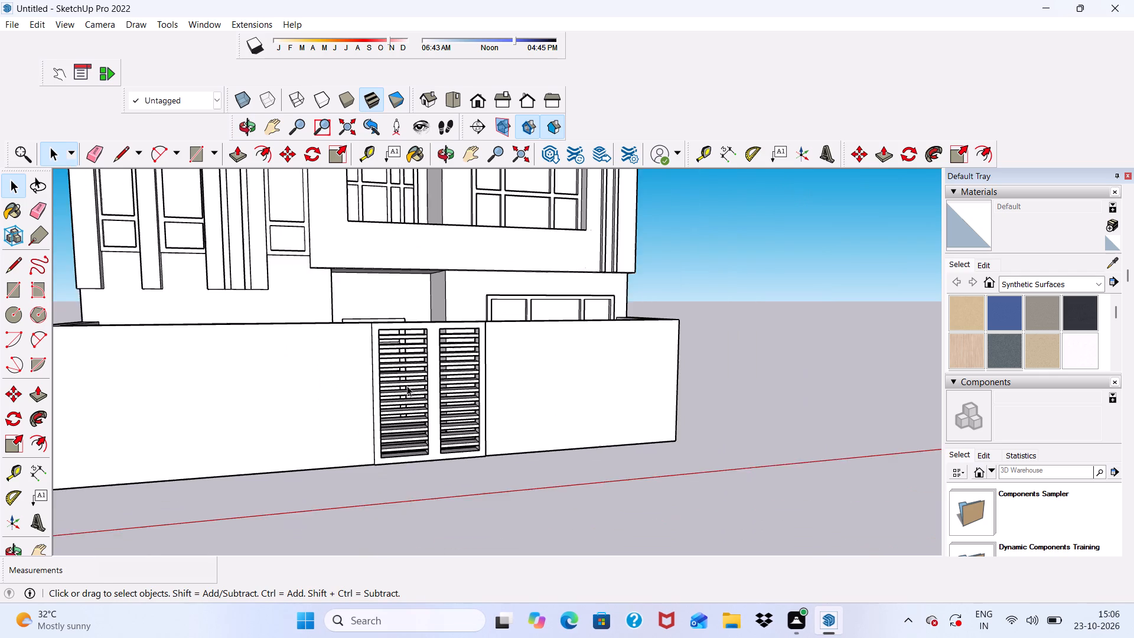
scroll(407, 386, "down", 7)
Draw a rectangle about 14' by 1' 3" along the top of the wall left of the gate, reaching the wall's outer edge.
left_click(193, 147)
scroll(318, 356, "up", 6)
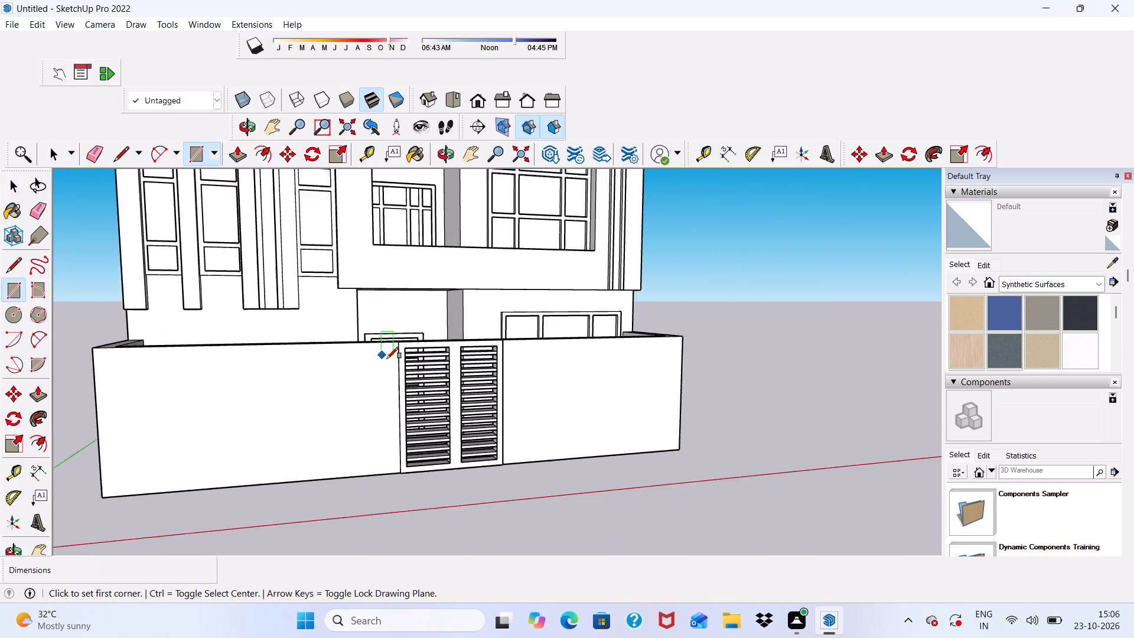
scroll(387, 359, "up", 20)
scroll(387, 359, "up", 1)
middle_click_drag(405, 302, 422, 323)
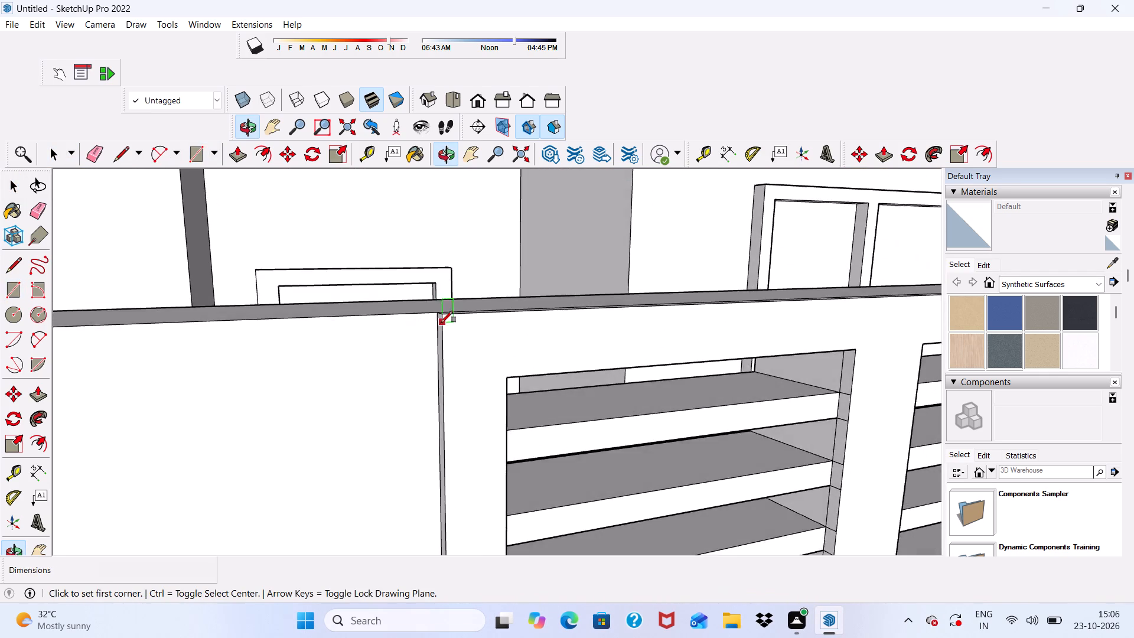
scroll(441, 323, "up", 5)
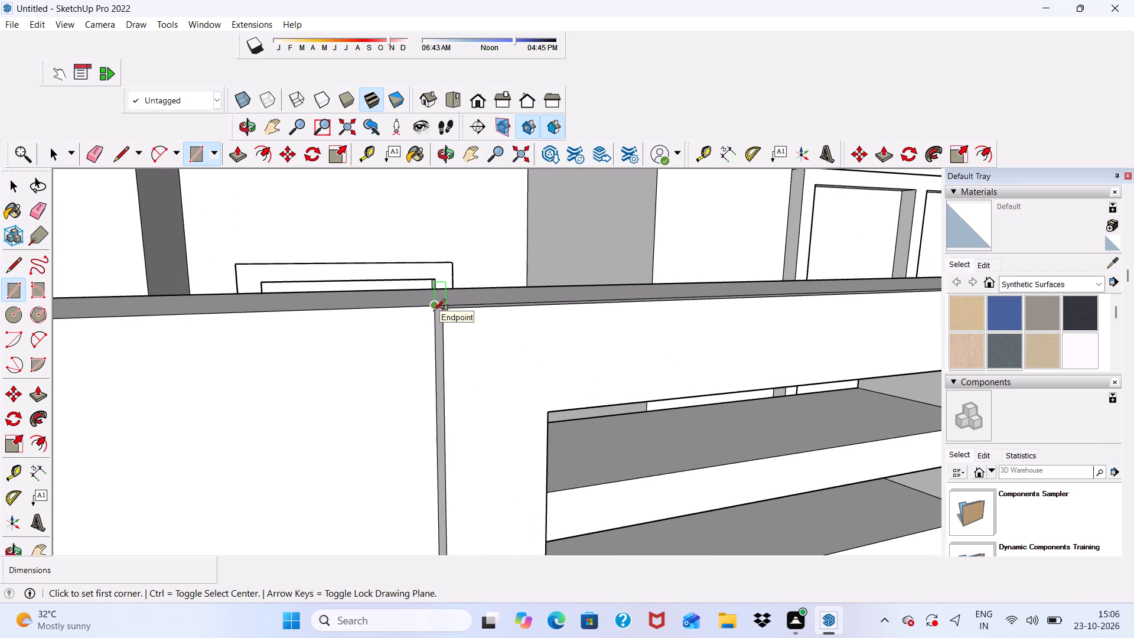
left_click(434, 311)
scroll(355, 308, "down", 6)
scroll(331, 321, "down", 20)
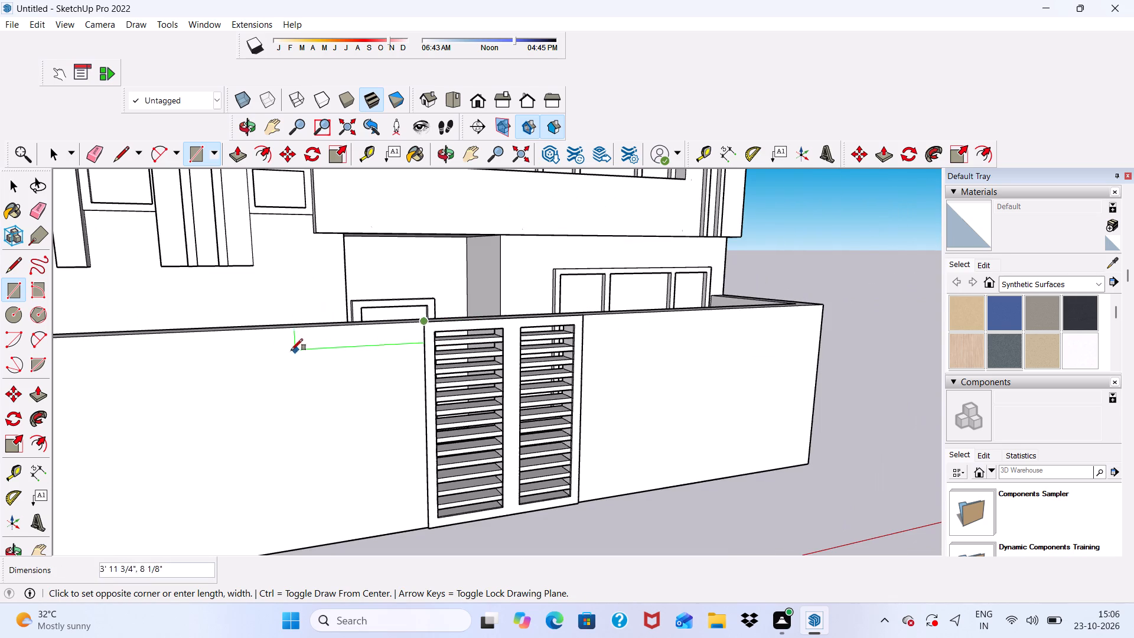
scroll(273, 331, "down", 13)
scroll(242, 347, "up", 5)
scroll(335, 338, "up", 5)
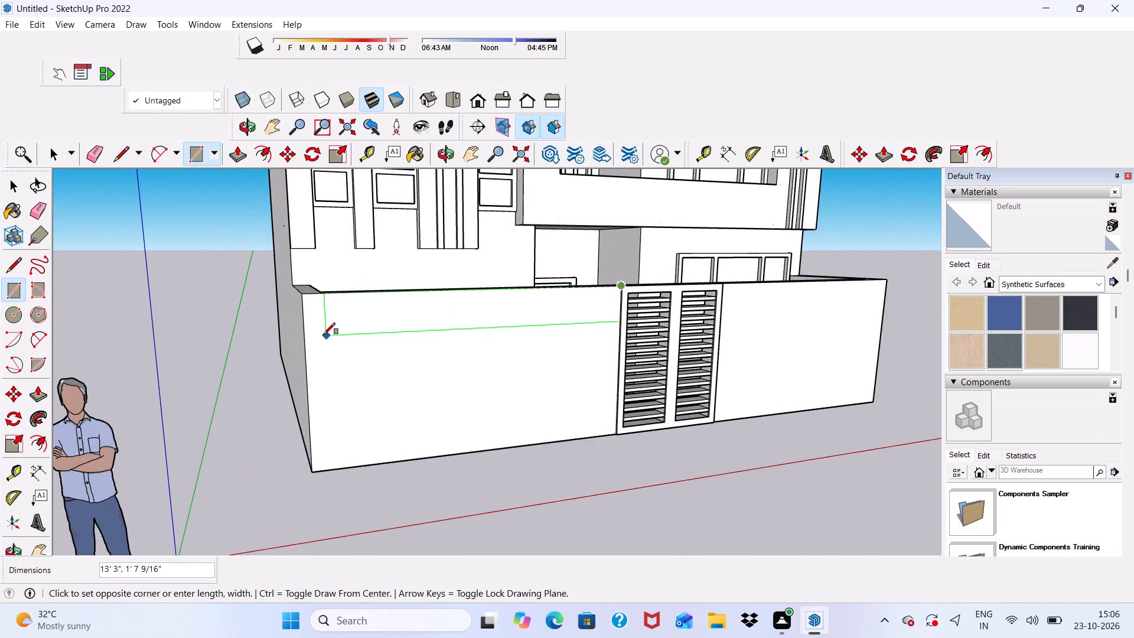
scroll(302, 334, "up", 1)
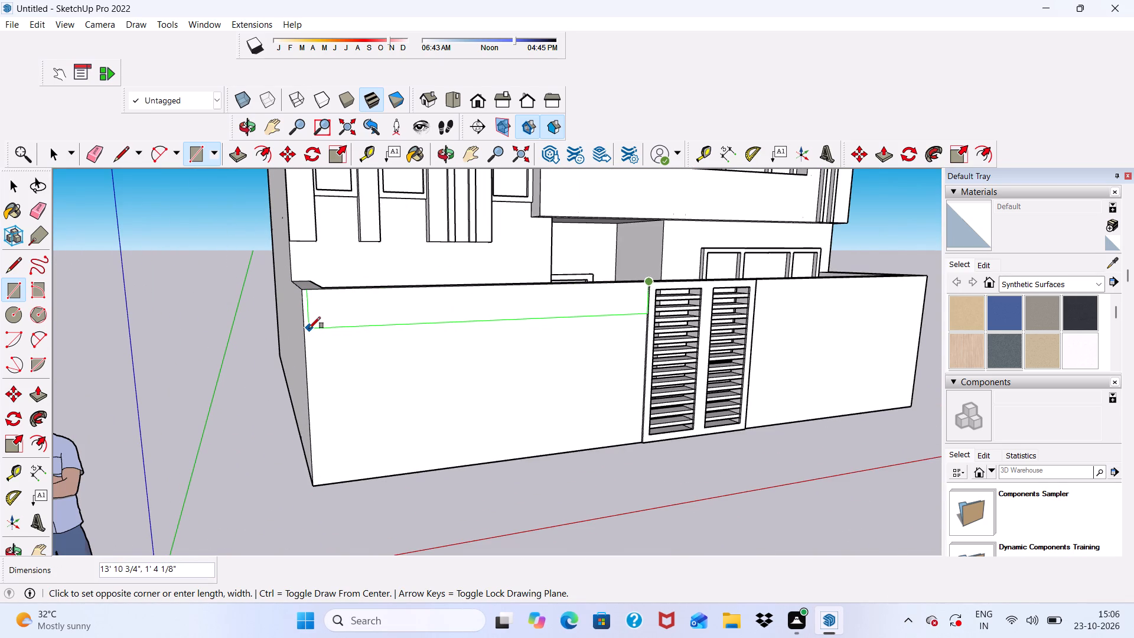
scroll(307, 328, "up", 4)
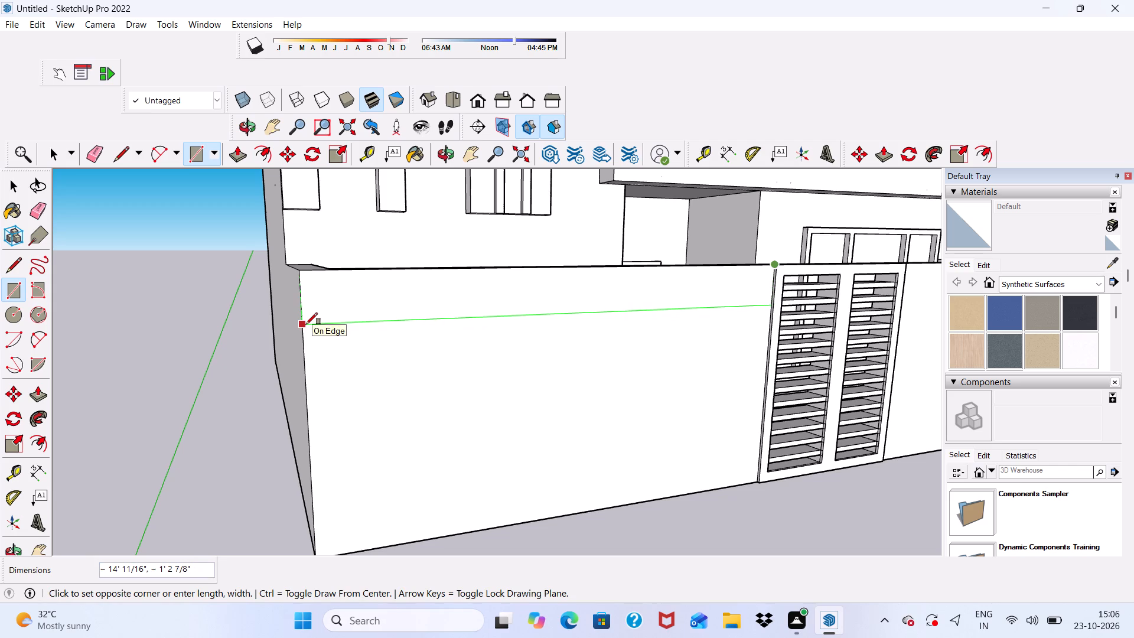
left_click(307, 325)
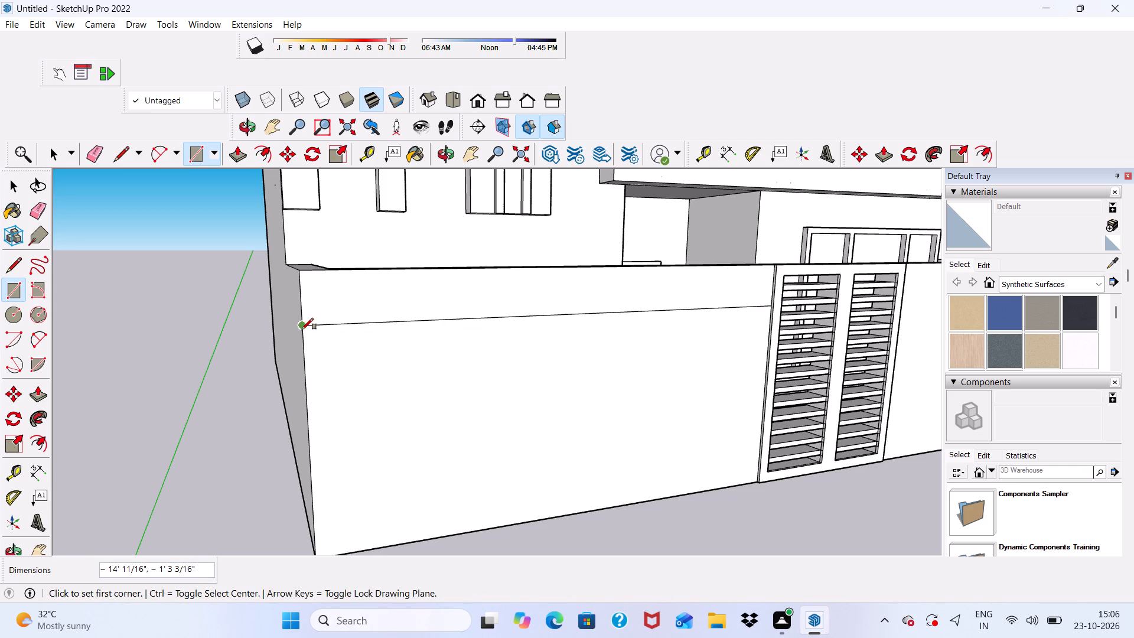
Draw a full-height rectangle, 7' 1" by about 1' 6", at the outer end of the wall left of the gate.
left_click(304, 272)
scroll(346, 344, "up", 1)
scroll(346, 376, "down", 5)
scroll(357, 466, "up", 1)
scroll(355, 442, "down", 5)
scroll(373, 479, "up", 3)
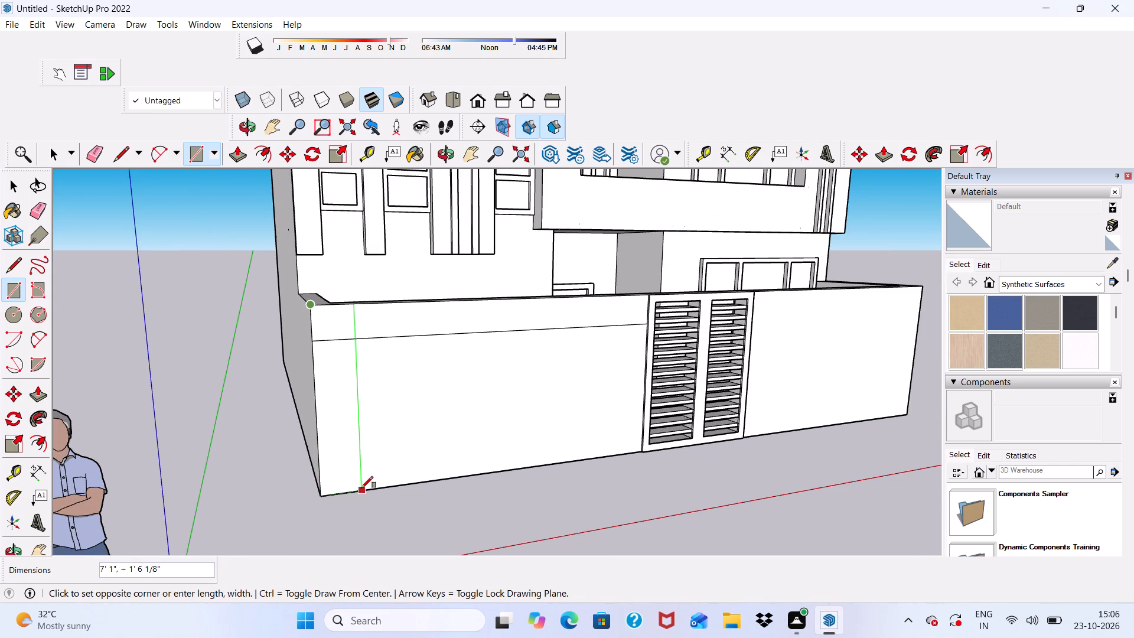
left_click(361, 488)
key("space")
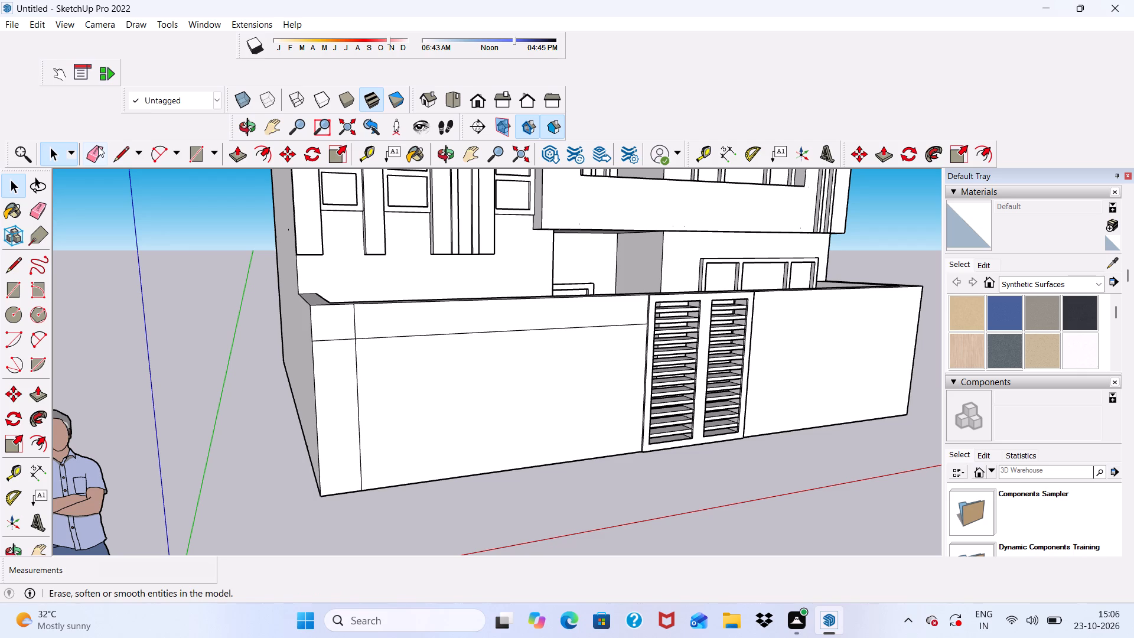
Erase the overlapping lines at the corner so the top band and end strip form one L-shaped face.
left_click_drag(98, 147, 99, 157)
left_click_drag(357, 320, 346, 347)
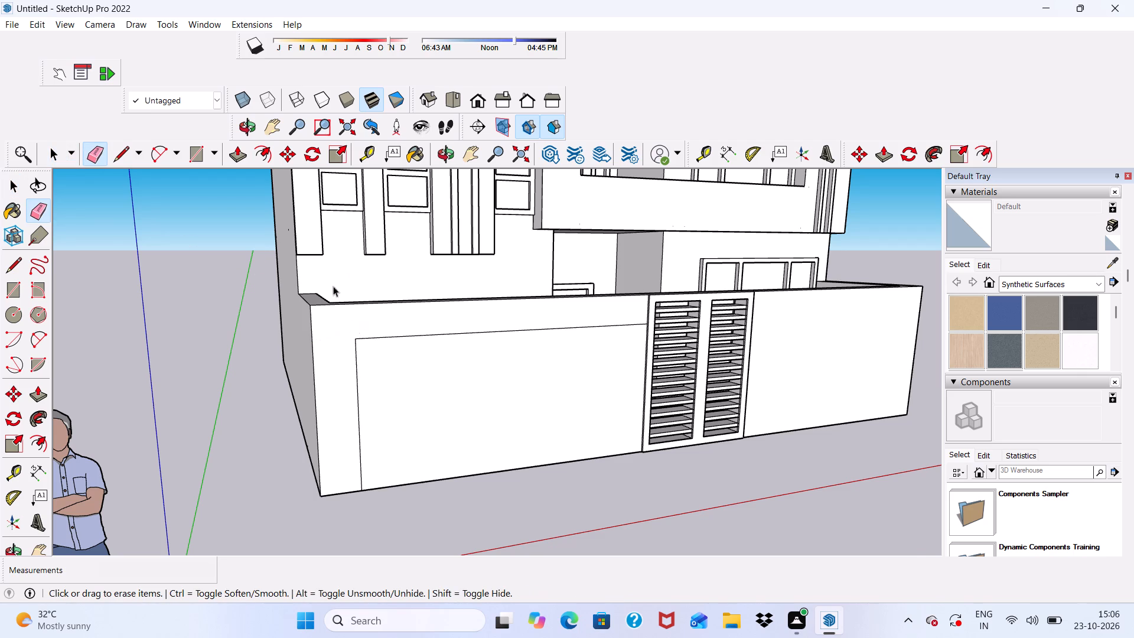
key("space")
Pull the L-shaped border face on the wall left of the gate 3" outward.
scroll(376, 340, "up", 3)
left_click(354, 320)
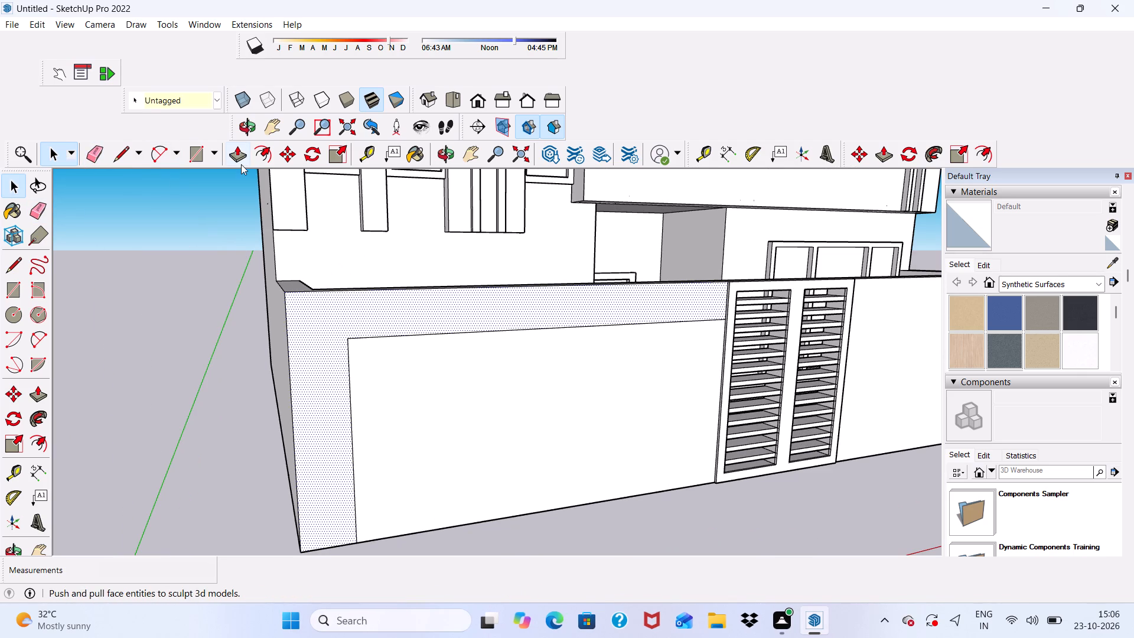
left_click(239, 158)
left_click(307, 351)
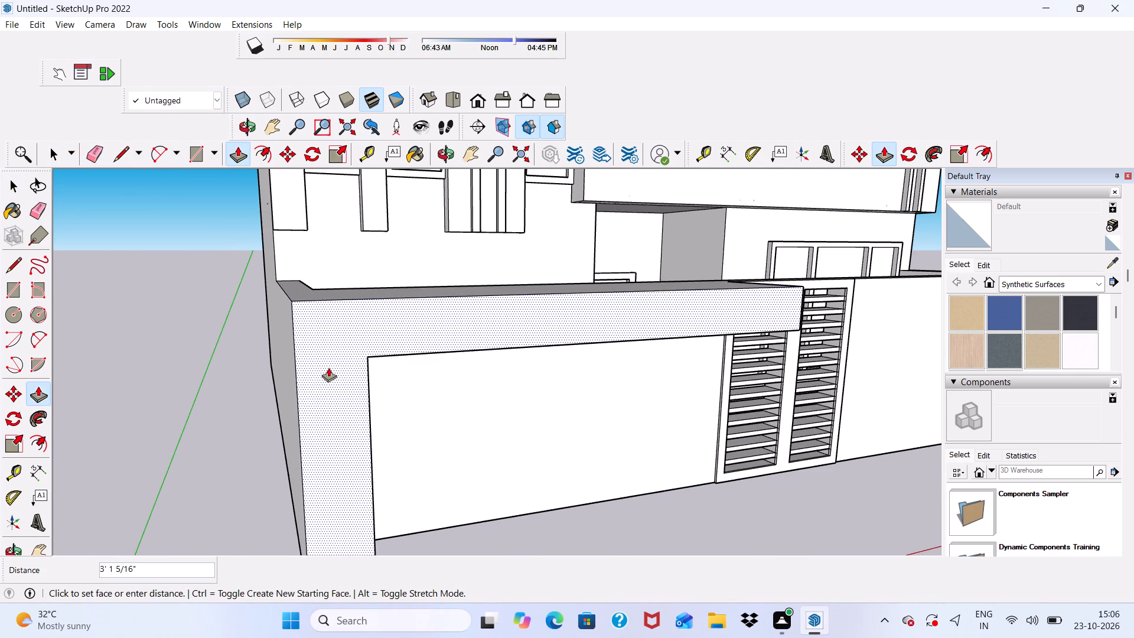
type("3\"")
key("Return")
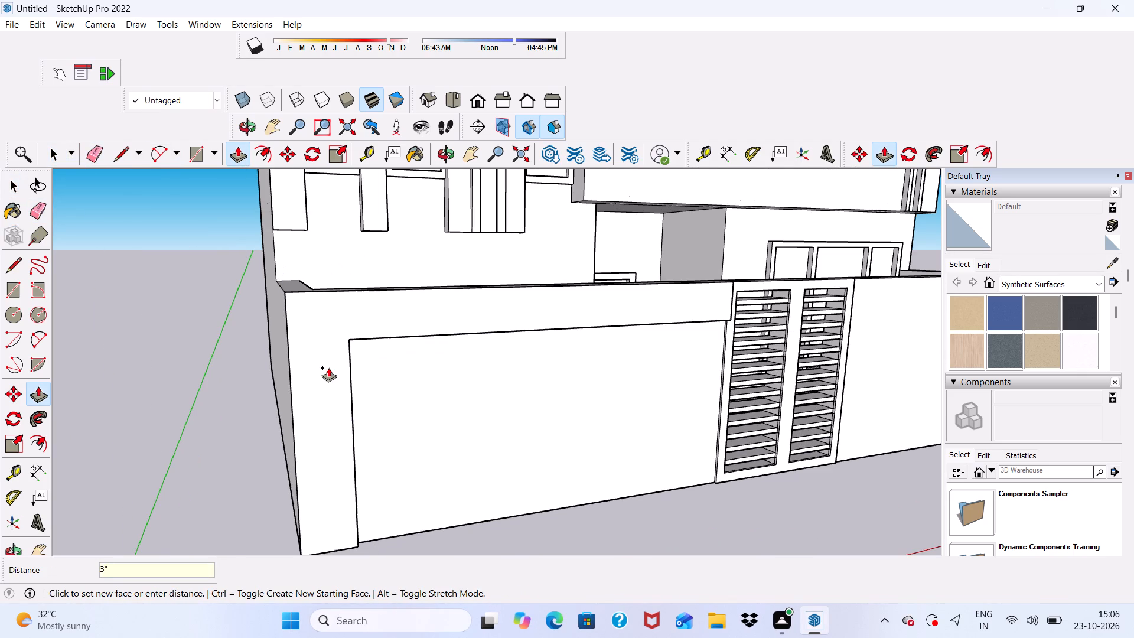
key("space")
Draw a rectangle about 12' 6 5/8" by 3 7/8" along the base of the recessed wall, between the border and the gate.
scroll(325, 379, "up", 4)
scroll(324, 368, "down", 6)
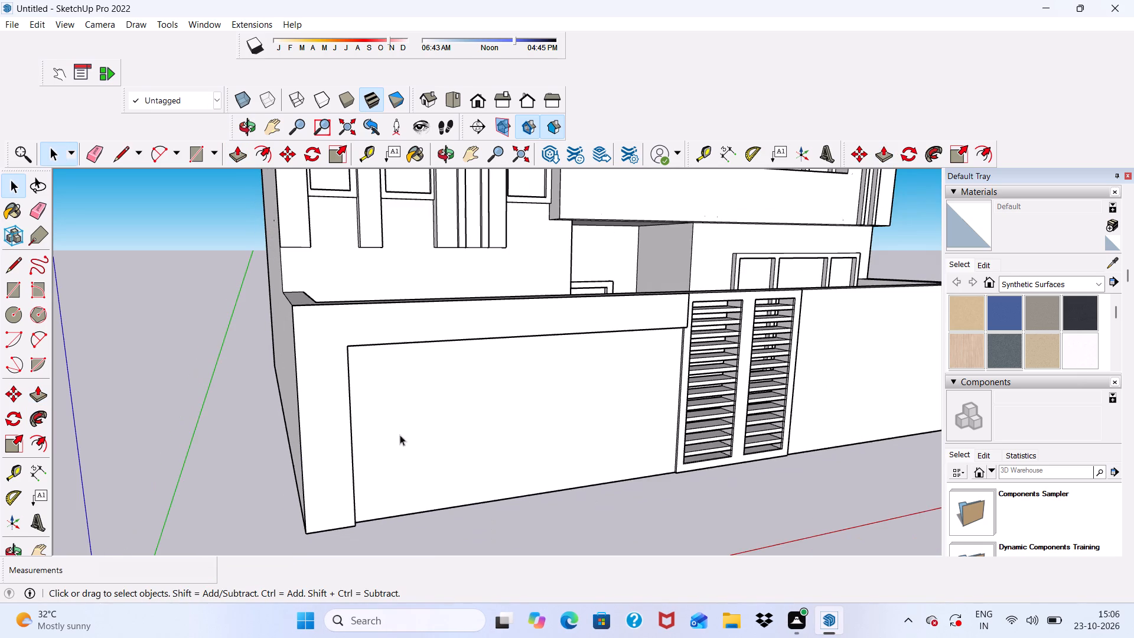
middle_click_drag(423, 449, 328, 427)
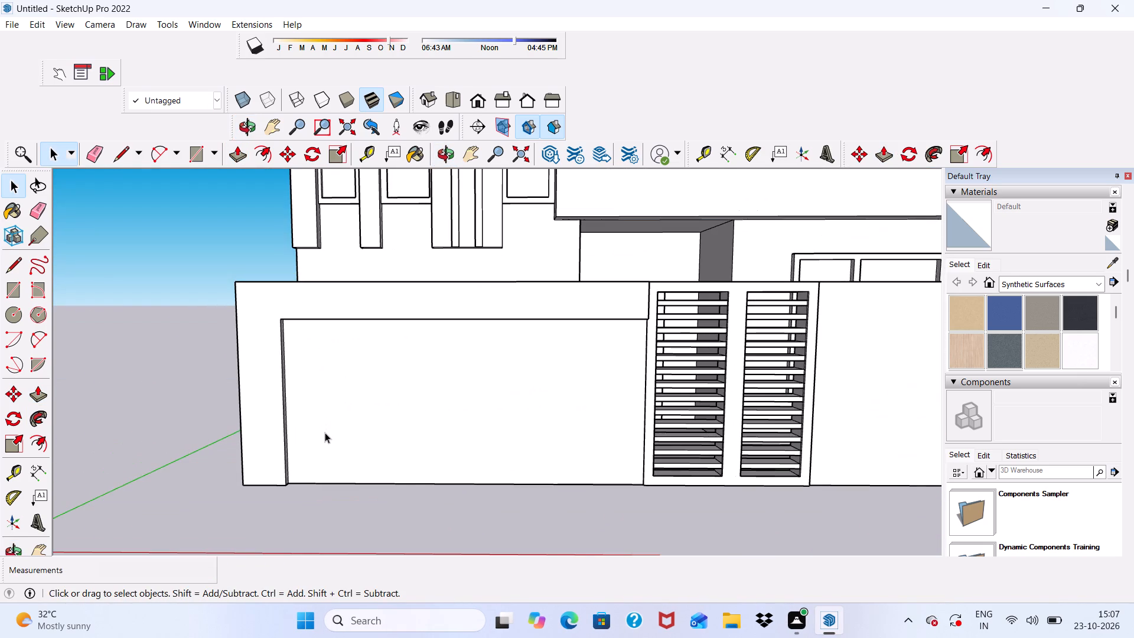
scroll(343, 442, "down", 5)
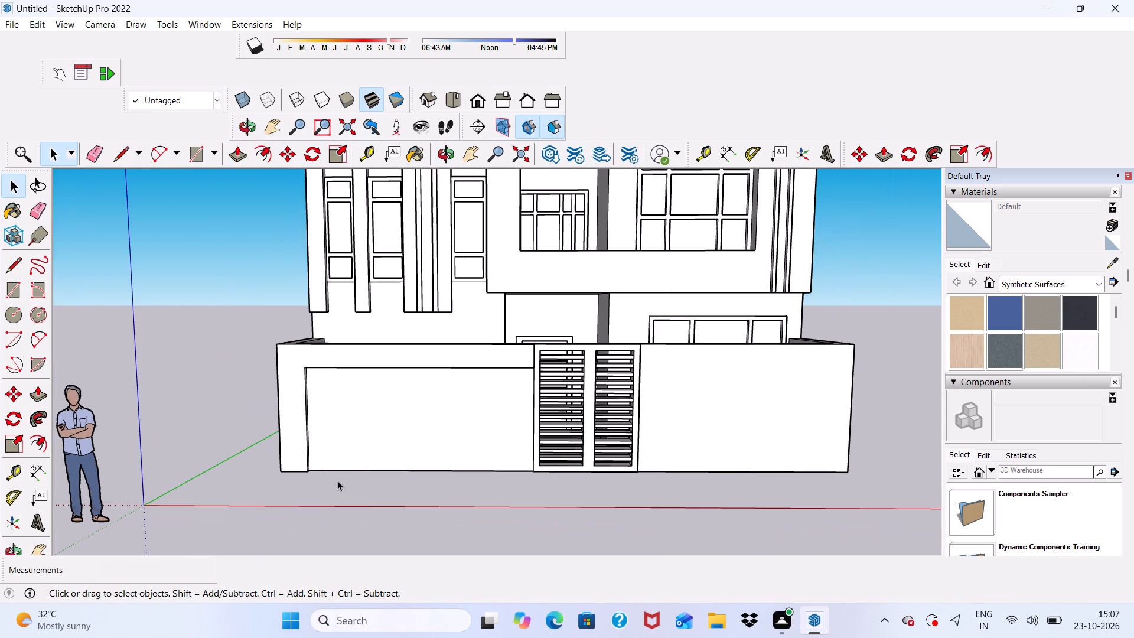
scroll(317, 454, "up", 4)
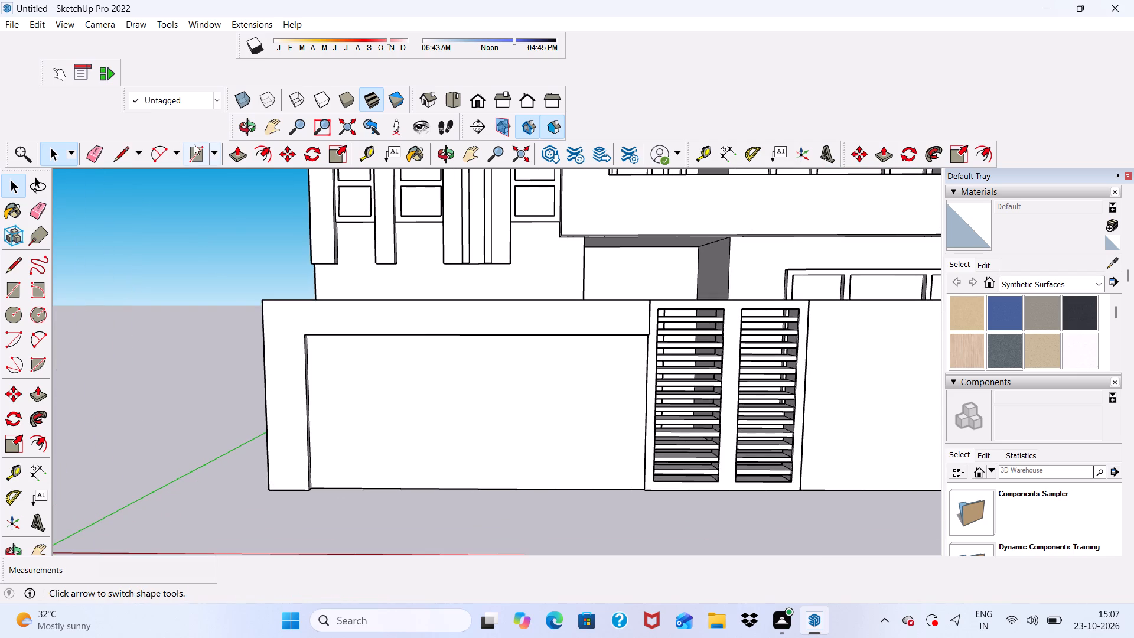
left_click(192, 157)
scroll(331, 557, "up", 20)
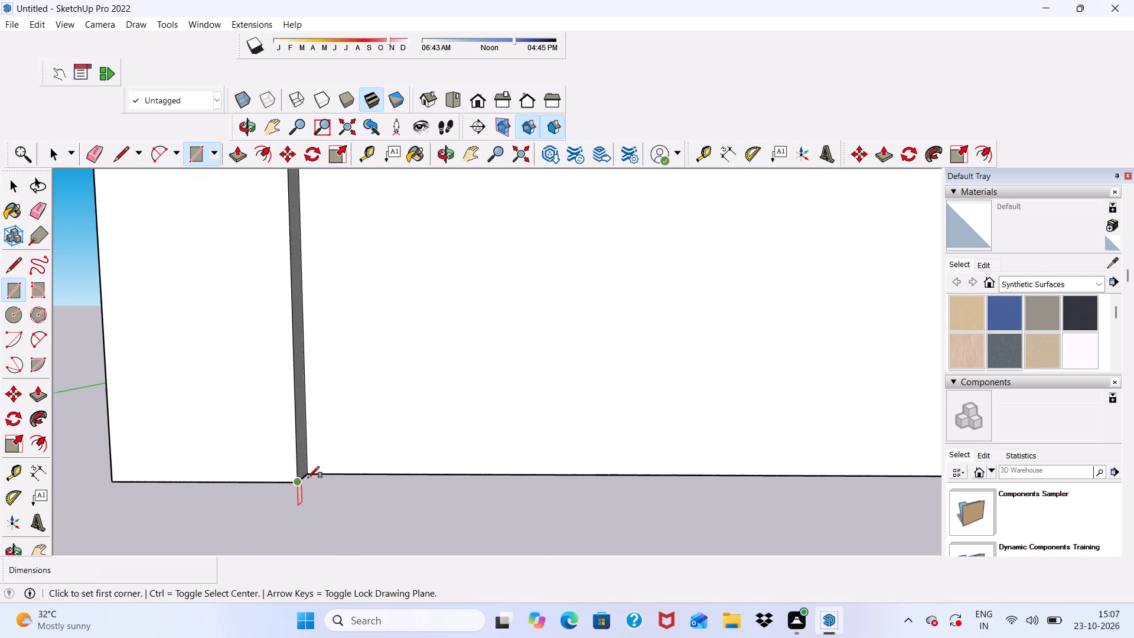
left_click(309, 476)
scroll(322, 461, "down", 8)
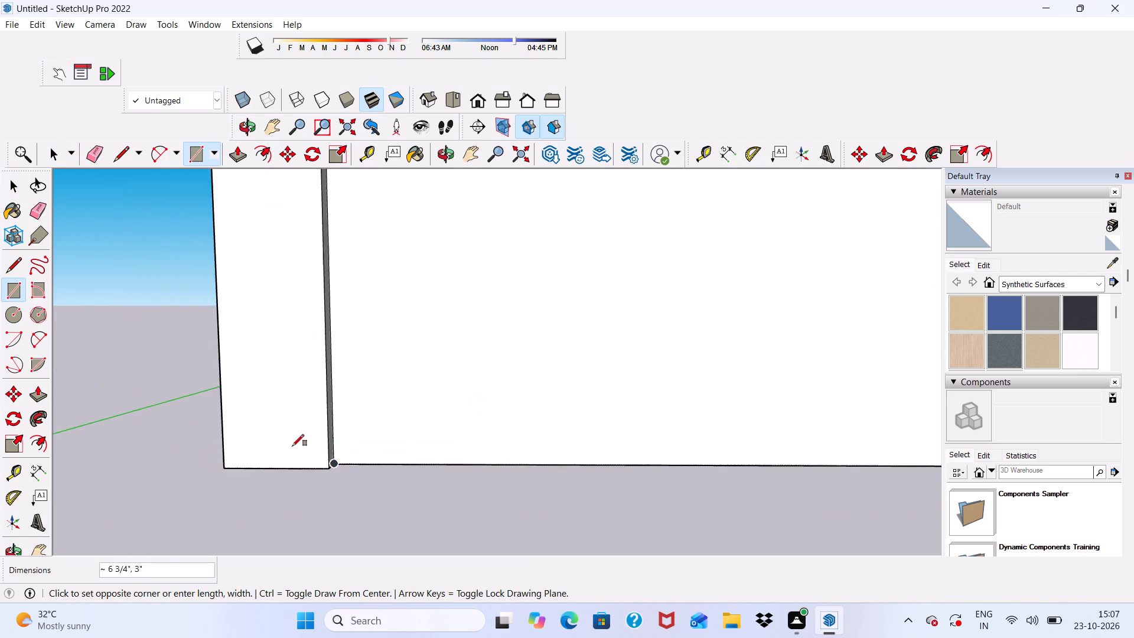
scroll(292, 446, "down", 8)
scroll(631, 446, "up", 5)
scroll(653, 399, "up", 7)
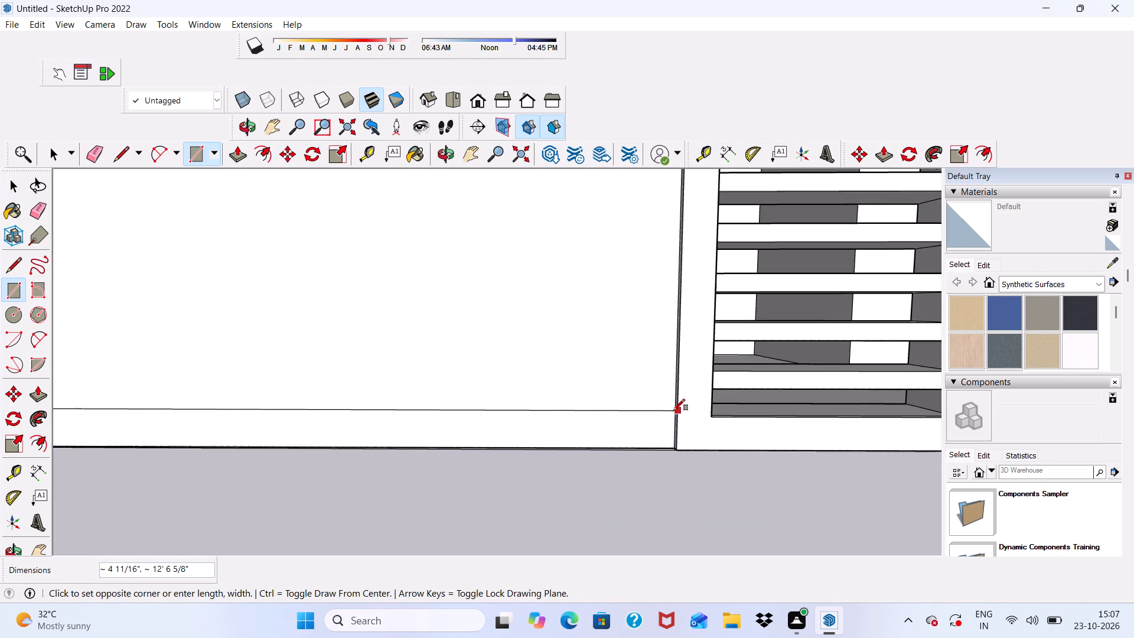
scroll(673, 411, "up", 6)
left_click(676, 419)
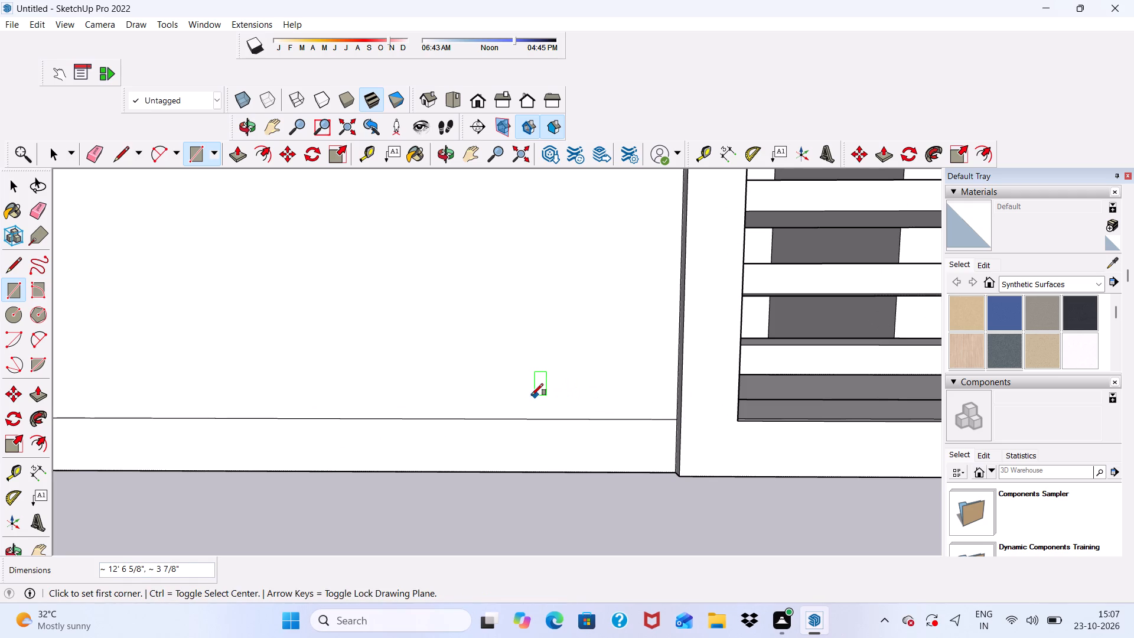
left_click(531, 395)
key("space")
Push/Pull the base strip of the wall left of the gate outward into a ledge projecting about 2' 10" beyond the gate.
left_click(422, 438)
left_click(227, 149)
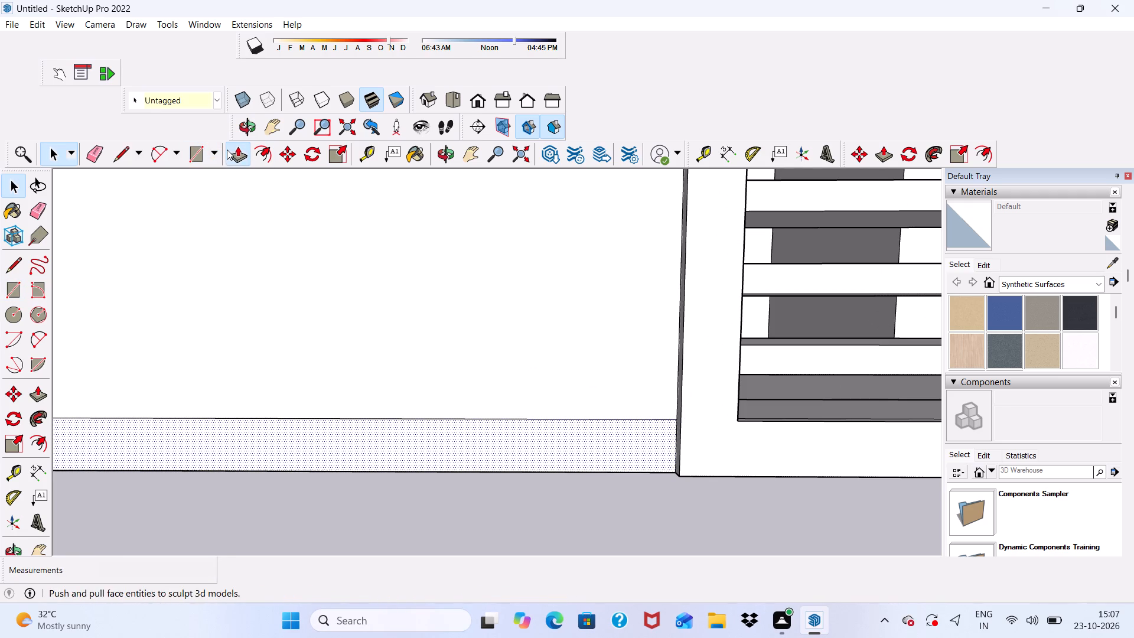
left_click(275, 447)
scroll(285, 474, "down", 10)
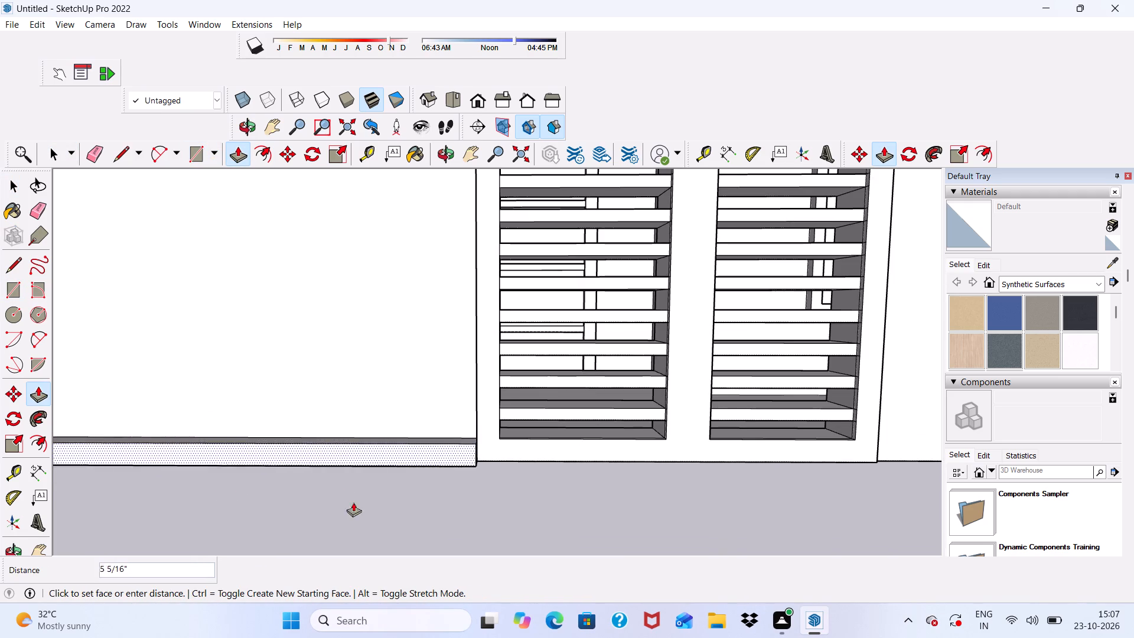
scroll(260, 487, "down", 10)
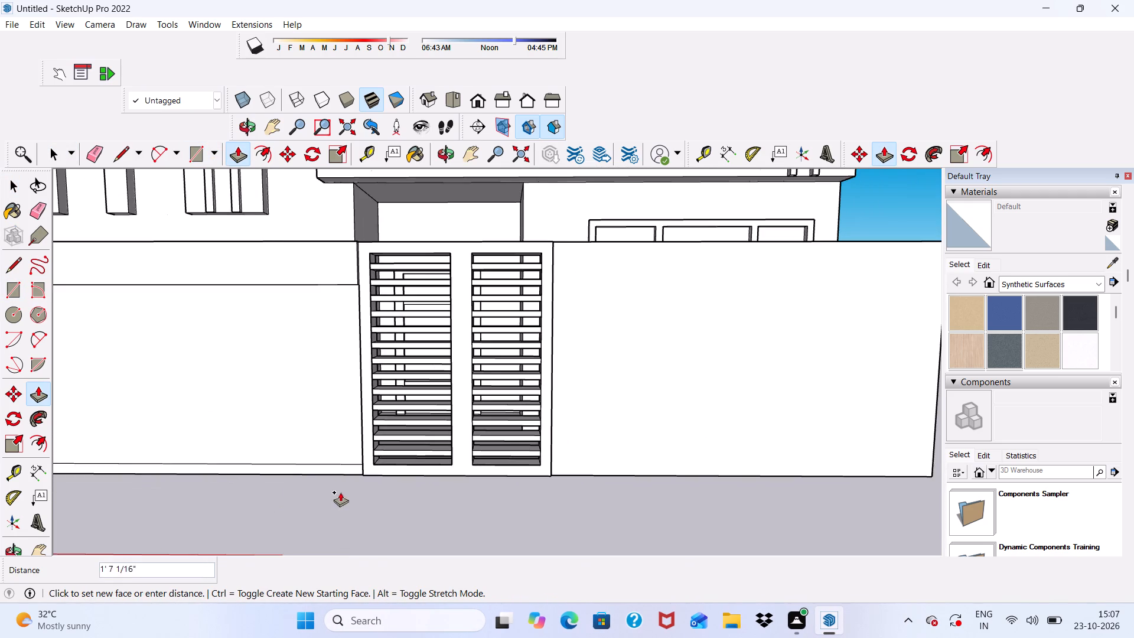
scroll(285, 477, "down", 10)
scroll(159, 481, "up", 8)
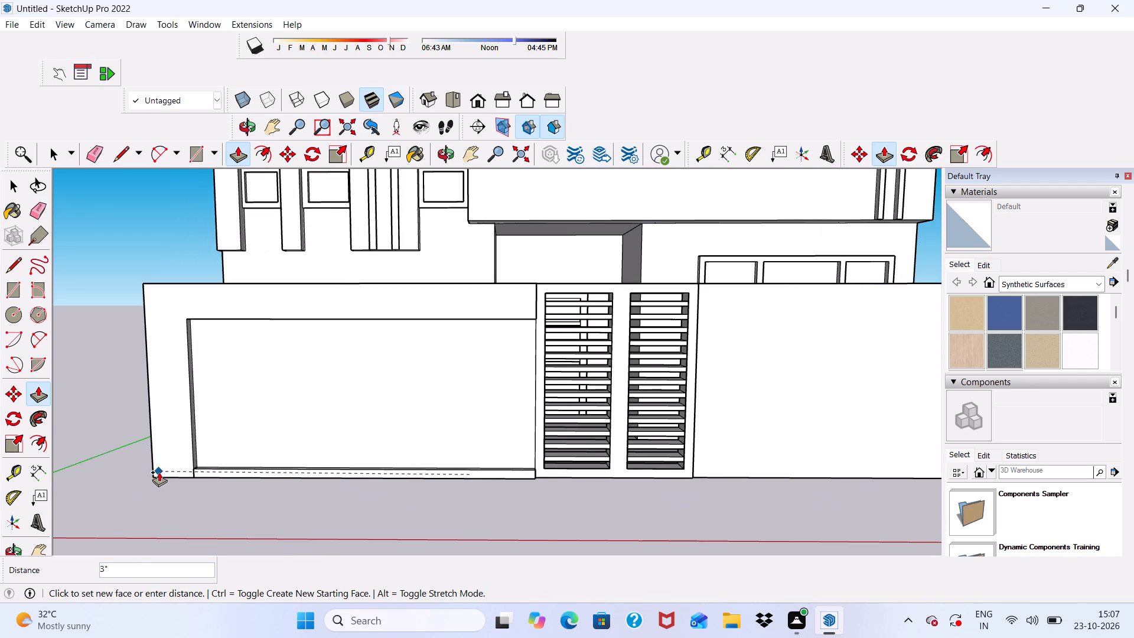
scroll(175, 478, "up", 5)
scroll(179, 476, "down", 6)
scroll(226, 469, "down", 2)
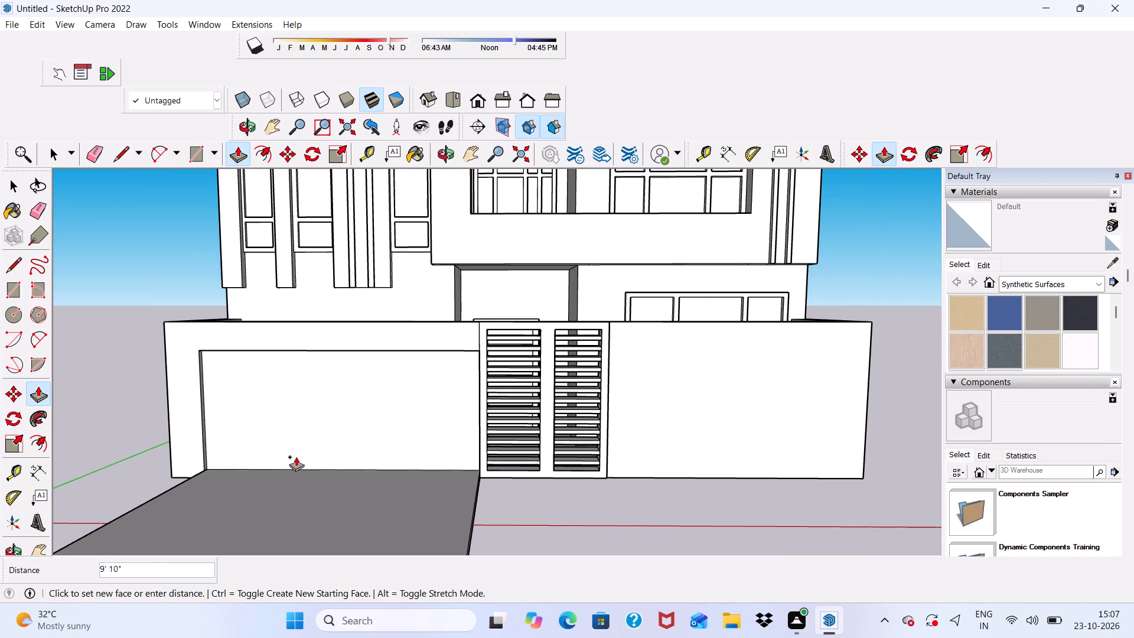
scroll(337, 399, "down", 3)
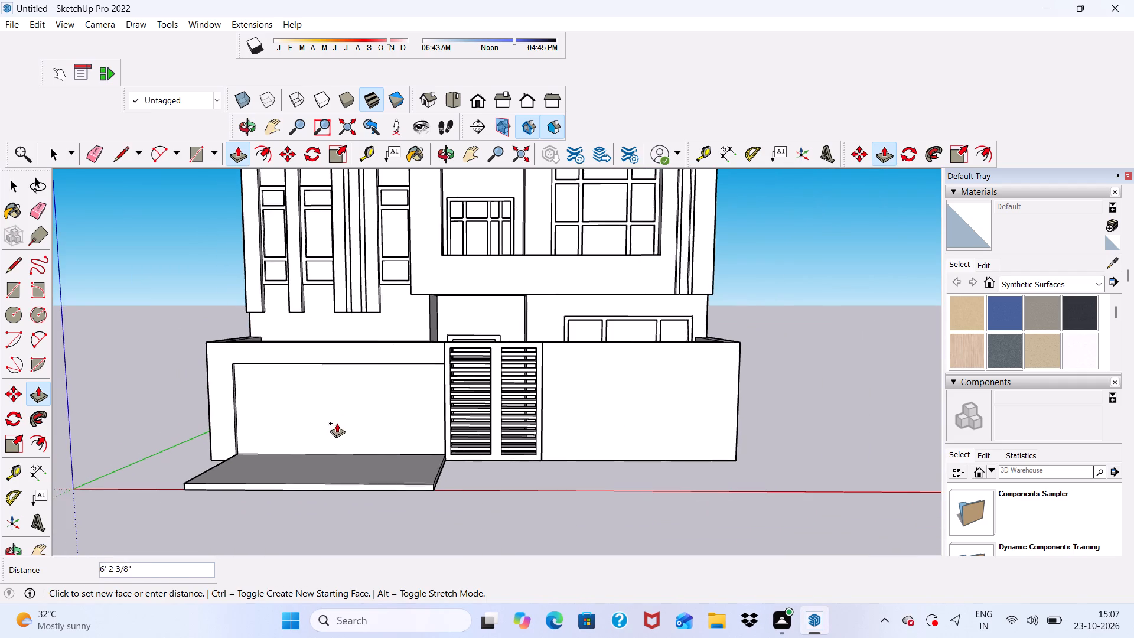
scroll(351, 491, "down", 1)
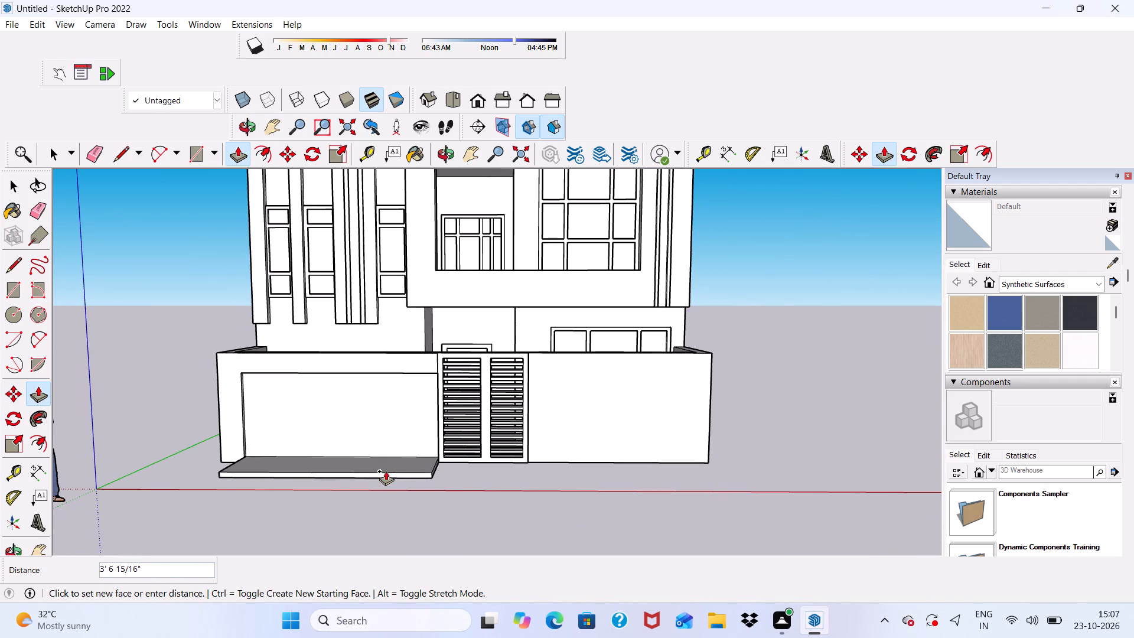
left_click(386, 466)
Extend the ledge's outer end face until it is flush with the outer end of the boundary wall.
scroll(204, 468, "up", 5)
middle_click_drag(208, 470, 394, 517)
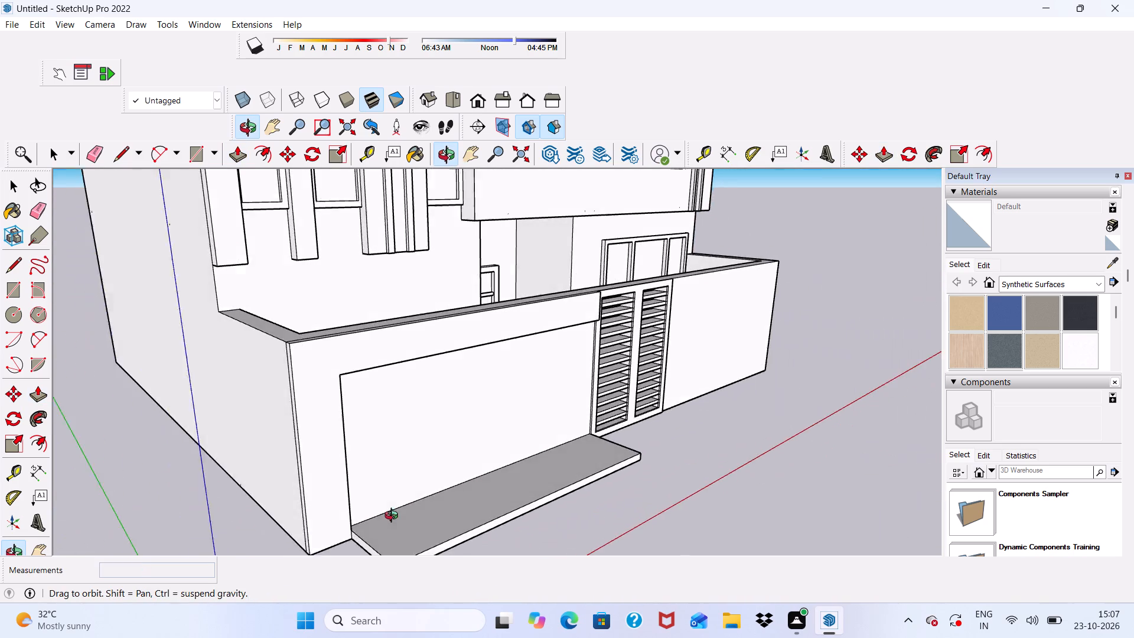
middle_click_drag(394, 517, 395, 517)
scroll(364, 508, "up", 3)
scroll(356, 419, "down", 4)
scroll(343, 530, "up", 9)
left_click(386, 525)
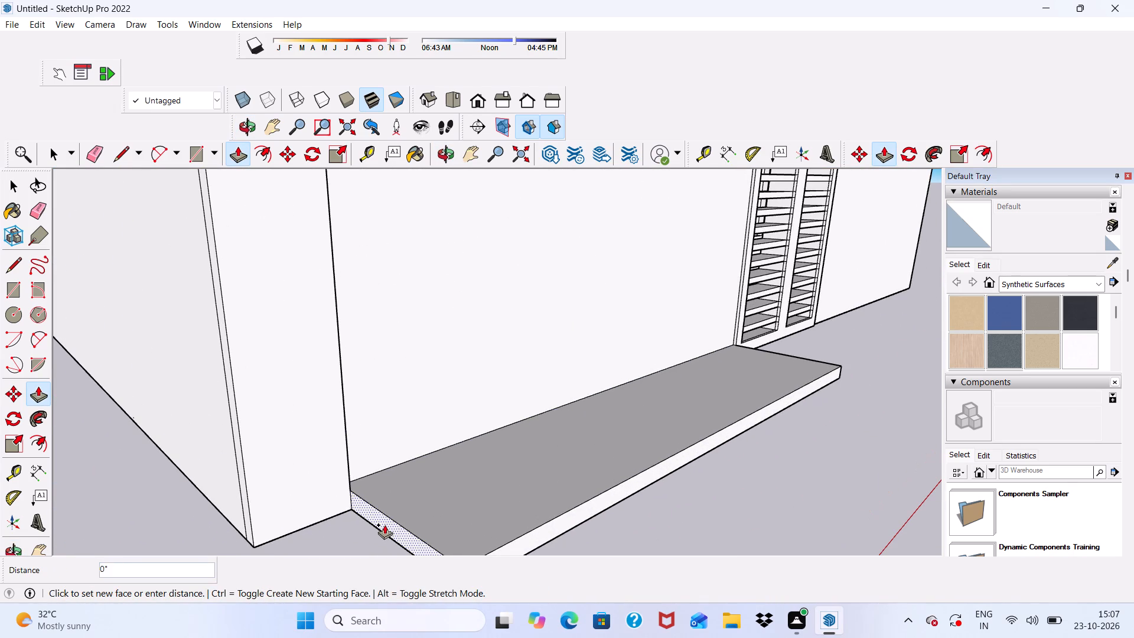
left_click(237, 447)
scroll(254, 415, "down", 5)
middle_click_drag(325, 533, 160, 568)
key("space")
Erase the seam lines on the ledge's top and front faces where the extension meets the original ledge.
middle_click_drag(260, 480, 226, 256)
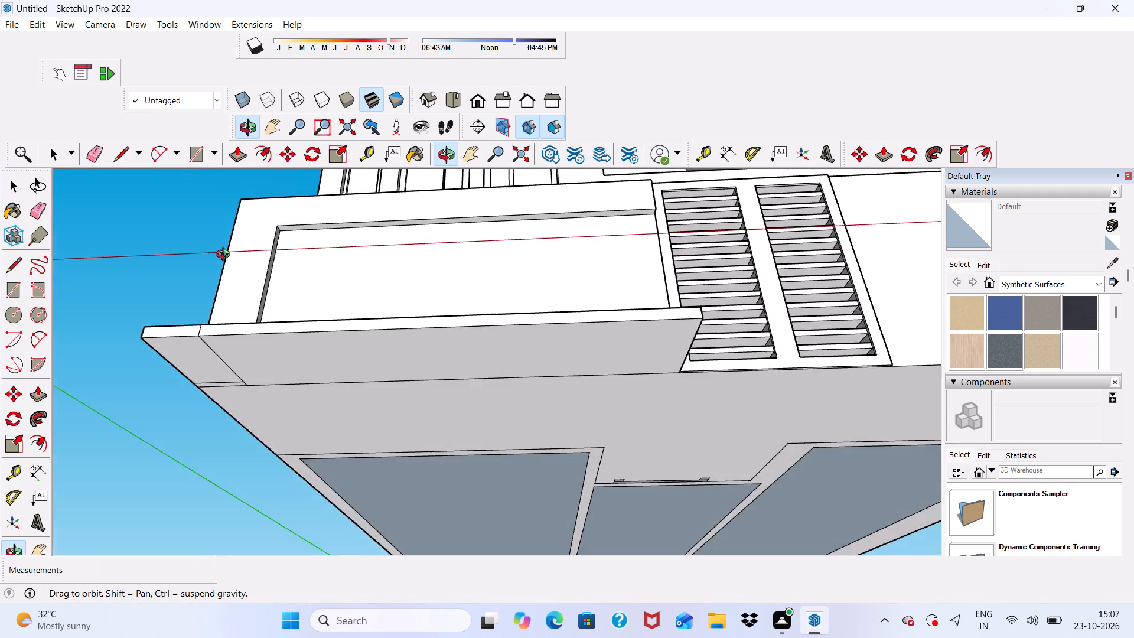
middle_click_drag(226, 256, 227, 432)
scroll(178, 144, "up", 1)
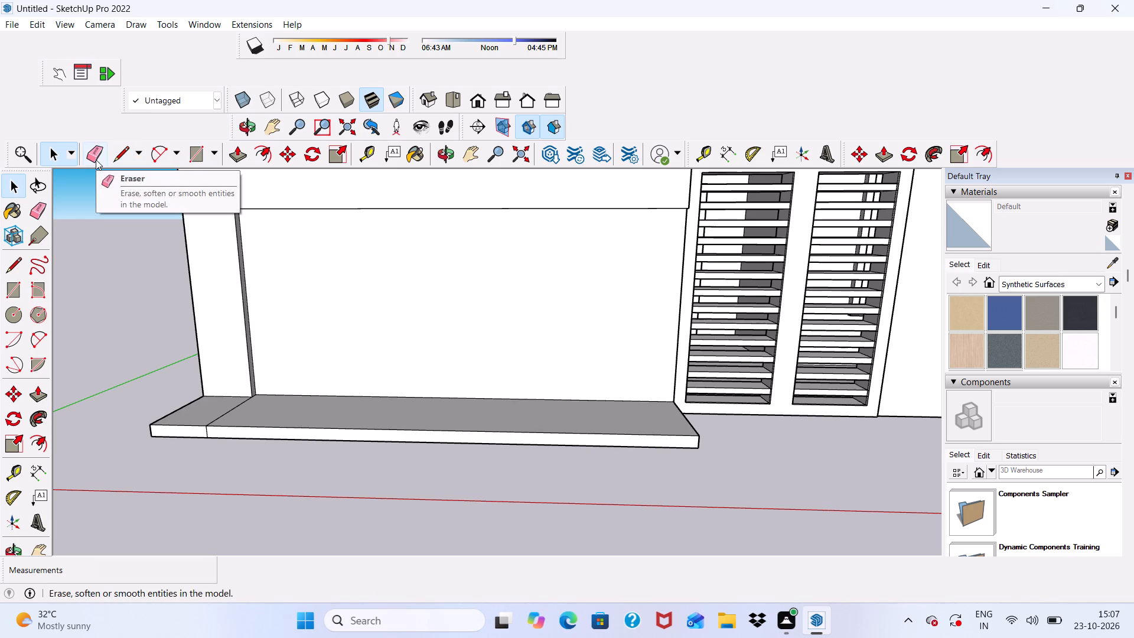
scroll(96, 160, "down", 1)
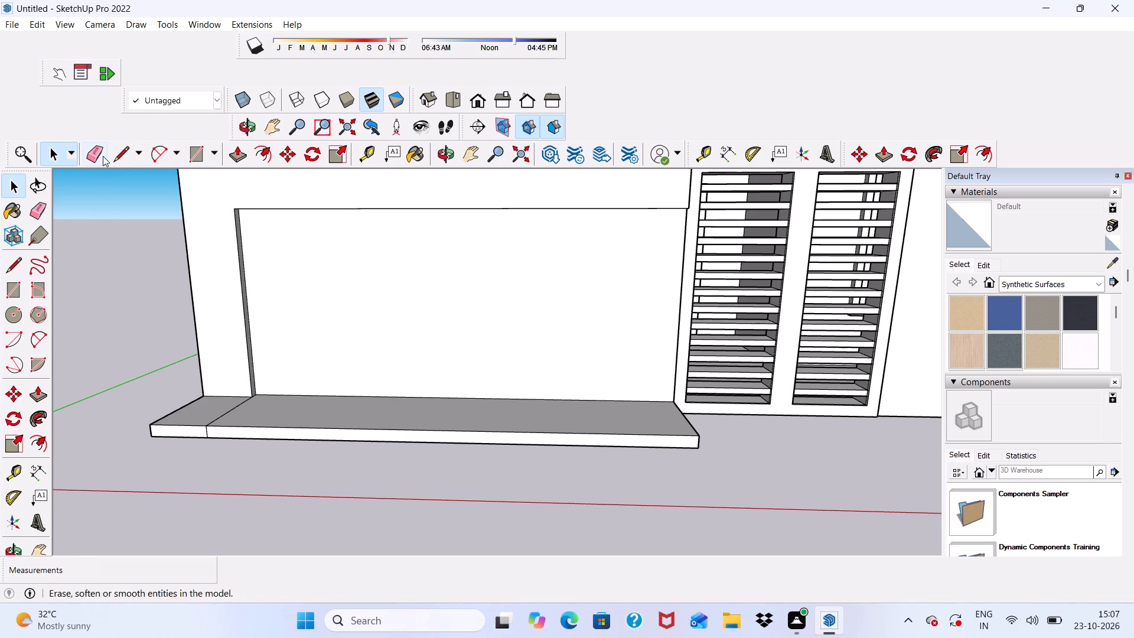
left_click(97, 151)
scroll(171, 426, "up", 4)
left_click_drag(219, 412, 242, 416)
scroll(239, 439, "up", 2)
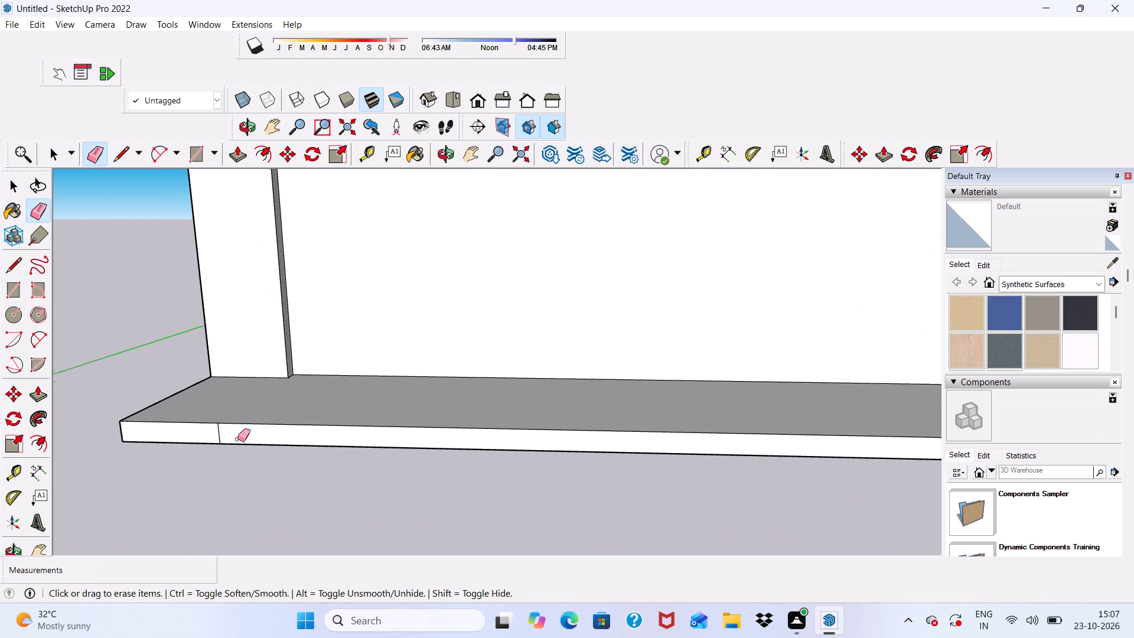
scroll(237, 439, "up", 2)
left_click_drag(217, 431, 209, 433)
scroll(224, 360, "down", 10)
middle_click_drag(335, 445, 179, 520)
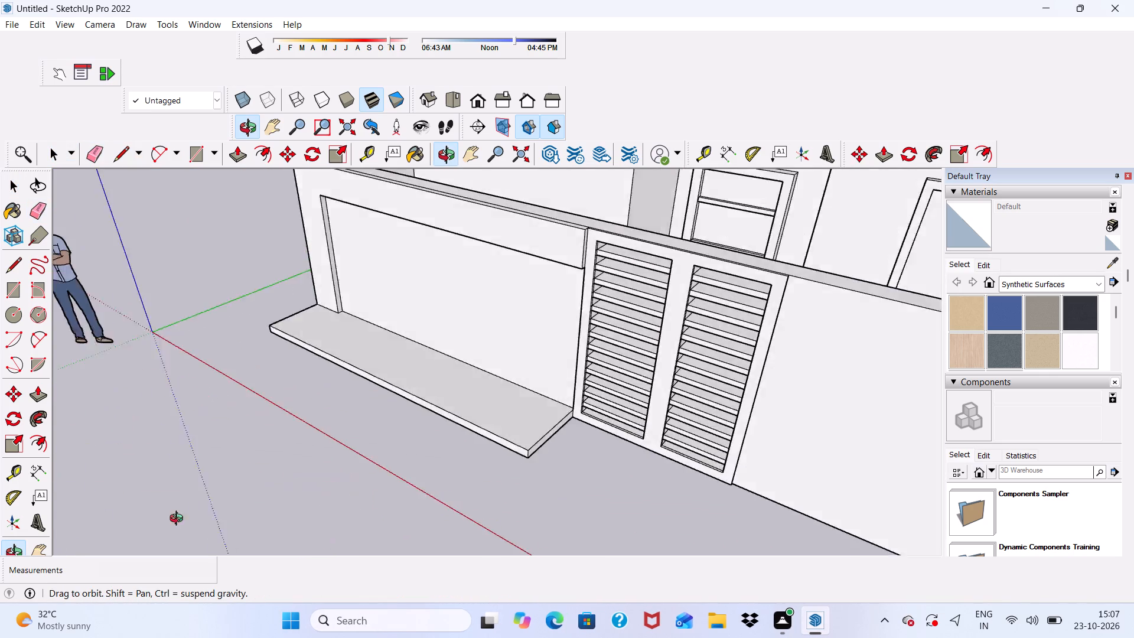
middle_click_drag(179, 520, 353, 468)
scroll(430, 465, "up", 2)
scroll(405, 434, "down", 8)
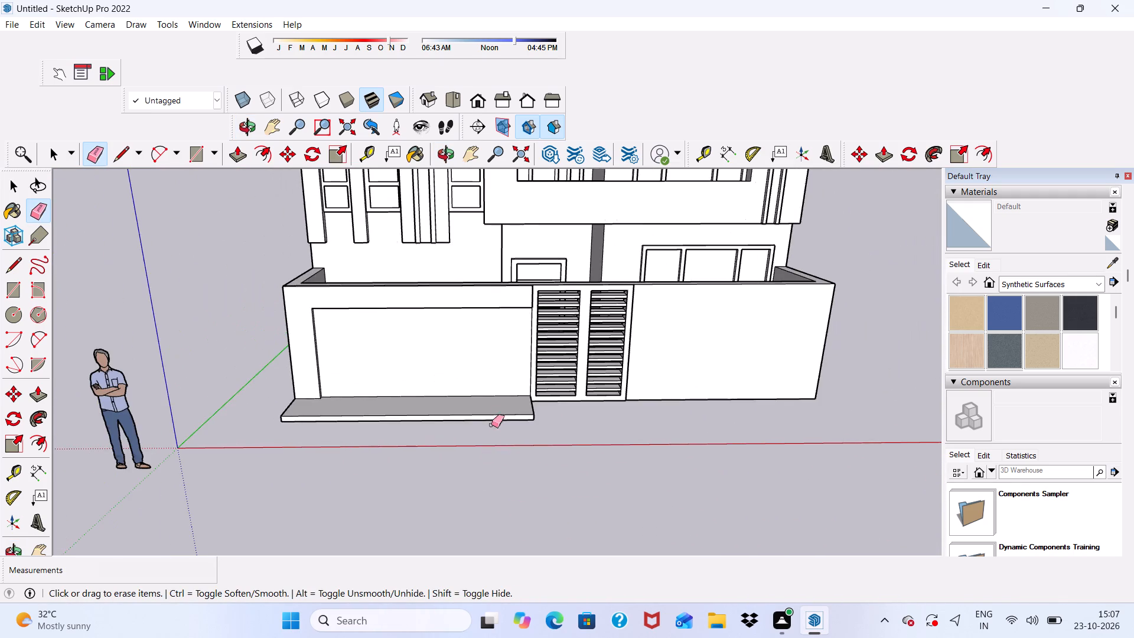
key("space")
Examine the ledge, gate and boundary wall from below and from the front.
scroll(602, 398, "up", 4)
scroll(610, 375, "down", 7)
middle_click_drag(606, 389, 581, 214)
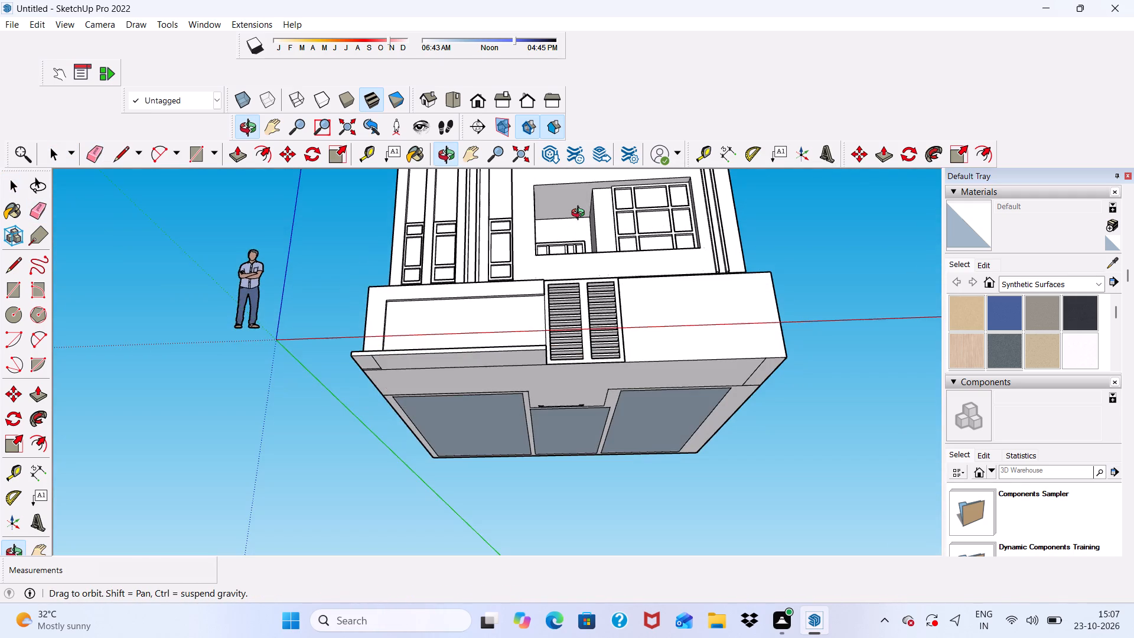
middle_click_drag(581, 214, 574, 260)
scroll(666, 279, "up", 6)
scroll(601, 304, "down", 1)
middle_click_drag(601, 305, 604, 431)
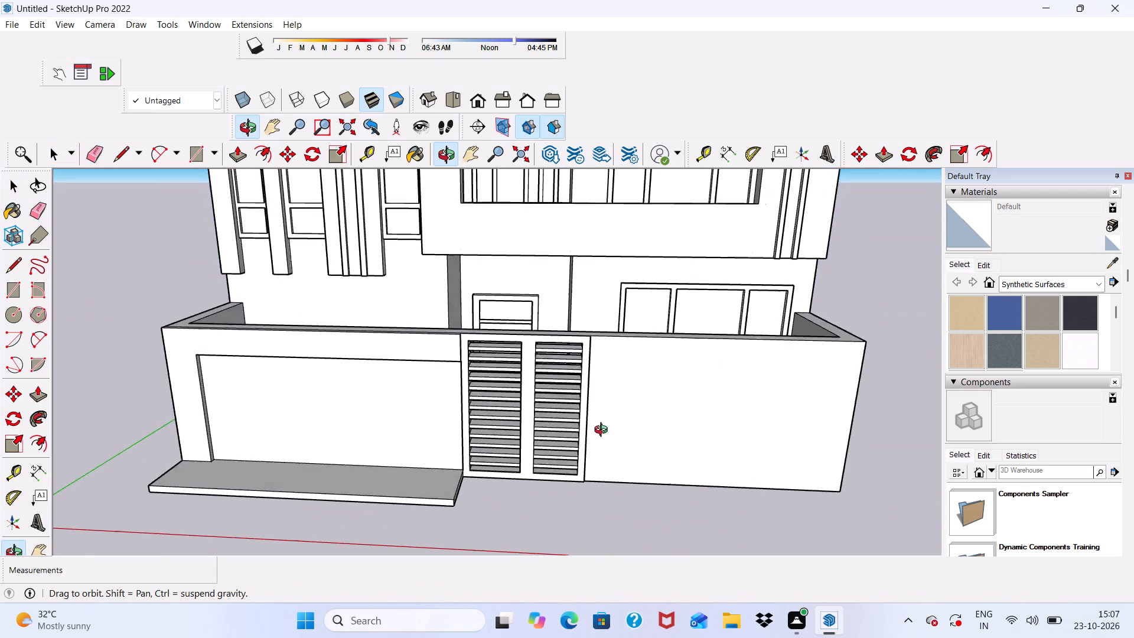
middle_click_drag(604, 431, 668, 427)
scroll(657, 436, "up", 1)
scroll(575, 432, "down", 9)
scroll(592, 473, "up", 2)
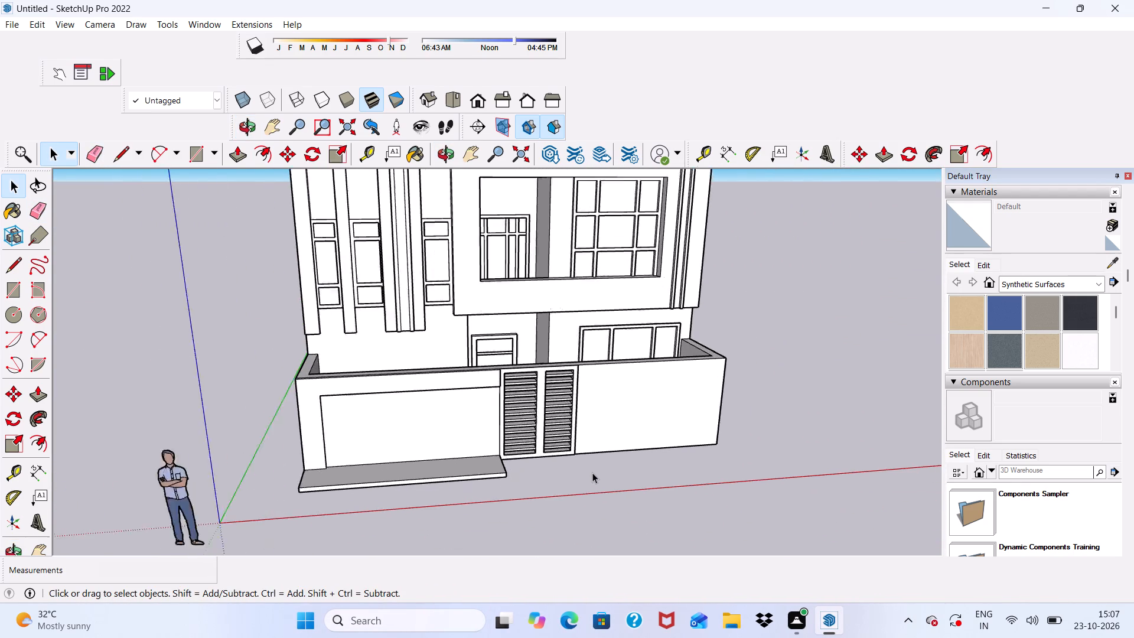
scroll(592, 473, "up", 3)
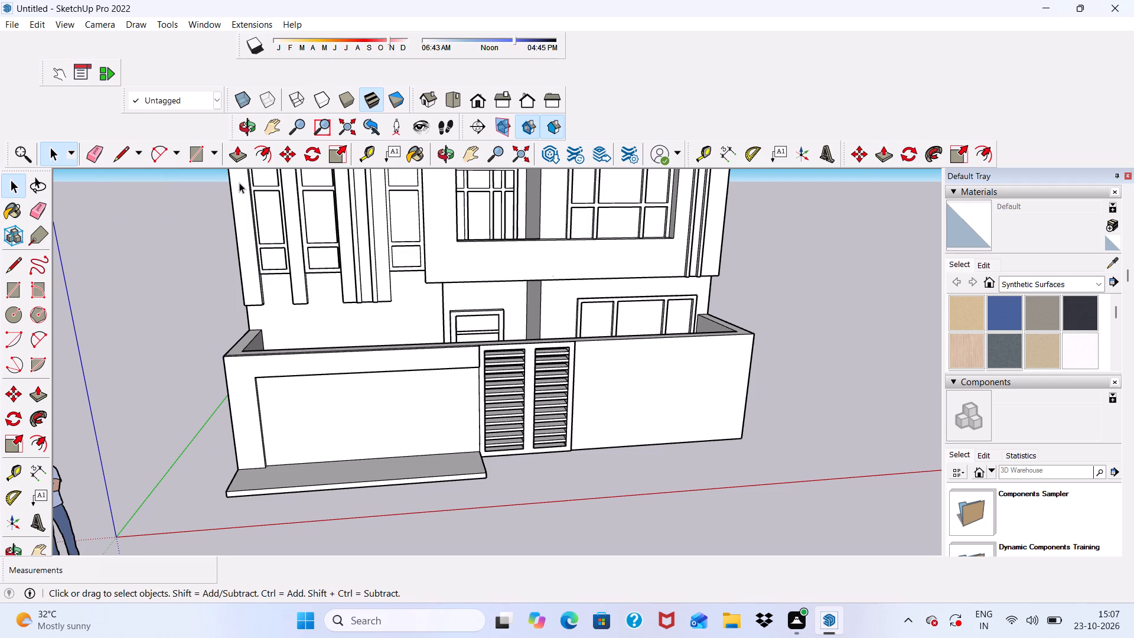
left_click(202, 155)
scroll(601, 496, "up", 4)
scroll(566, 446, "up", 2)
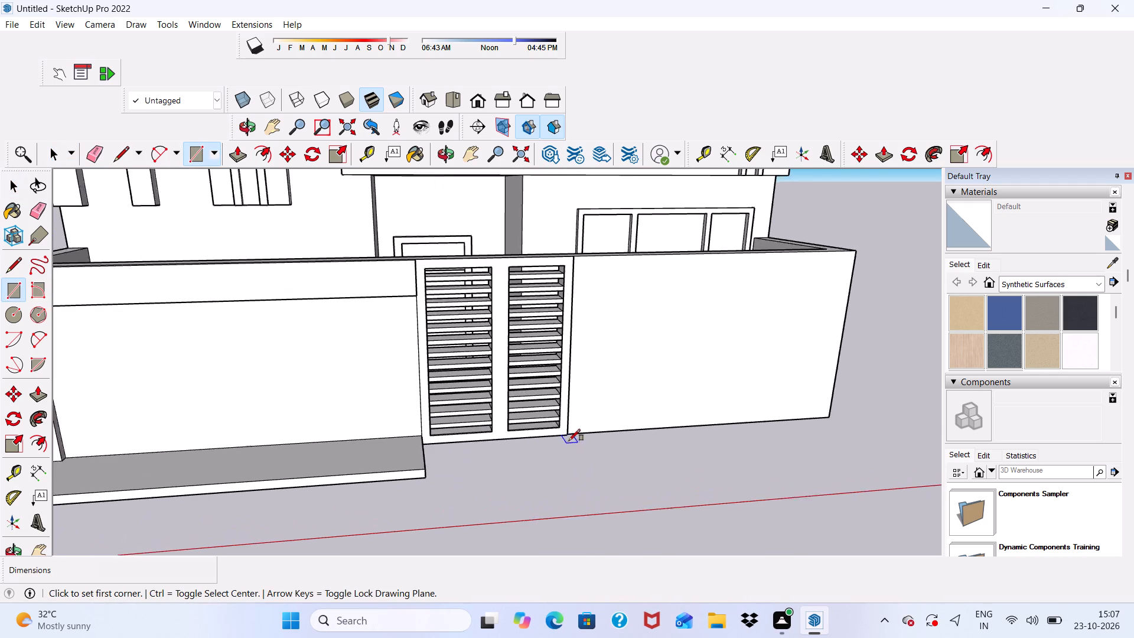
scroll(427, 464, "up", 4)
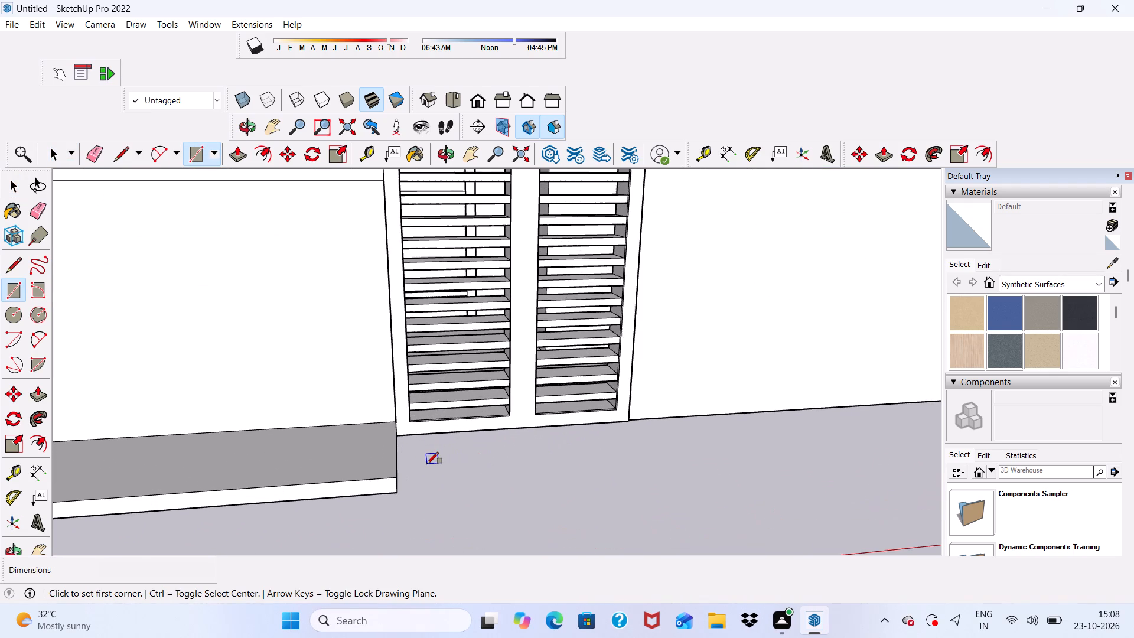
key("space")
Extend the ledge's gate-side end face past the gate to the far outer end of the boundary wall.
middle_click_drag(266, 496, 96, 512)
scroll(291, 470, "up", 4)
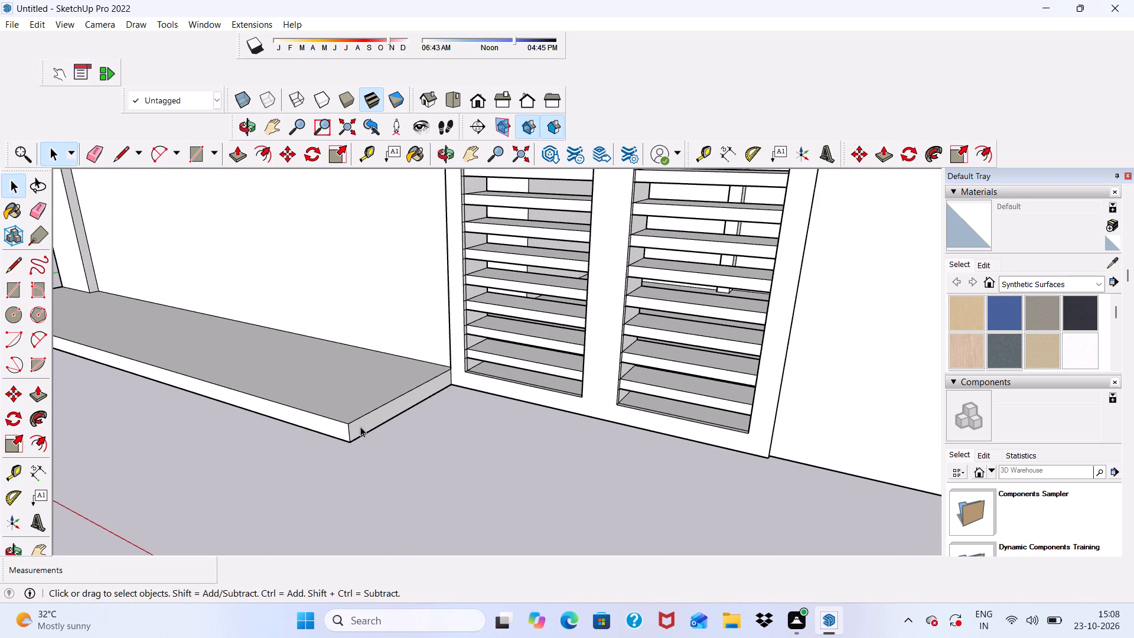
left_click(356, 425)
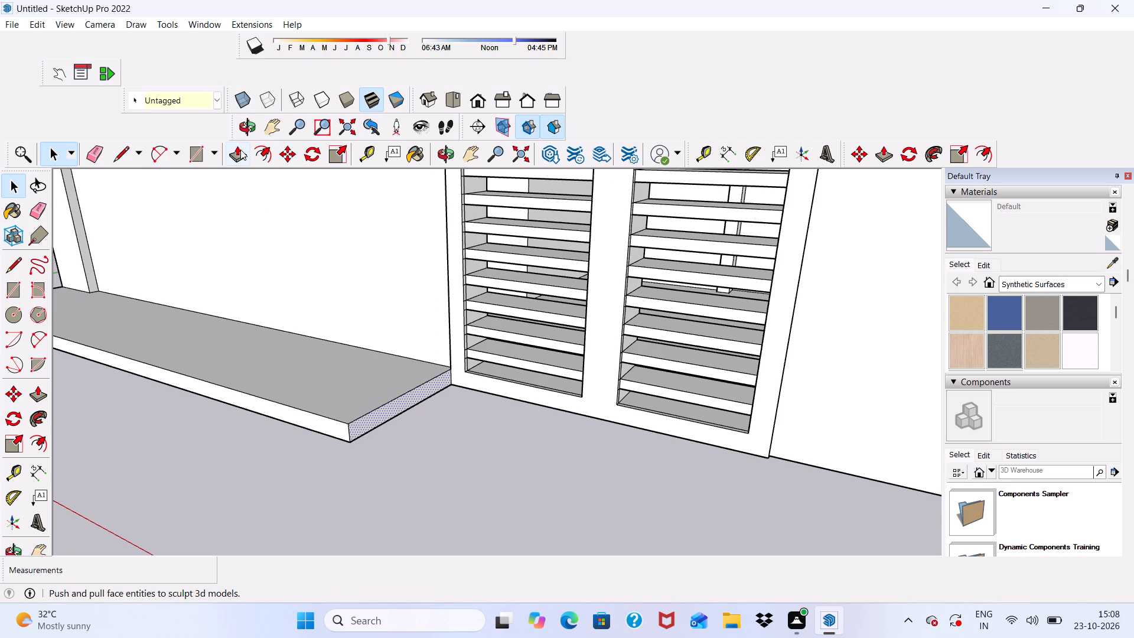
left_click(240, 149)
scroll(428, 492, "up", 2)
left_click(343, 419)
scroll(527, 473, "down", 9)
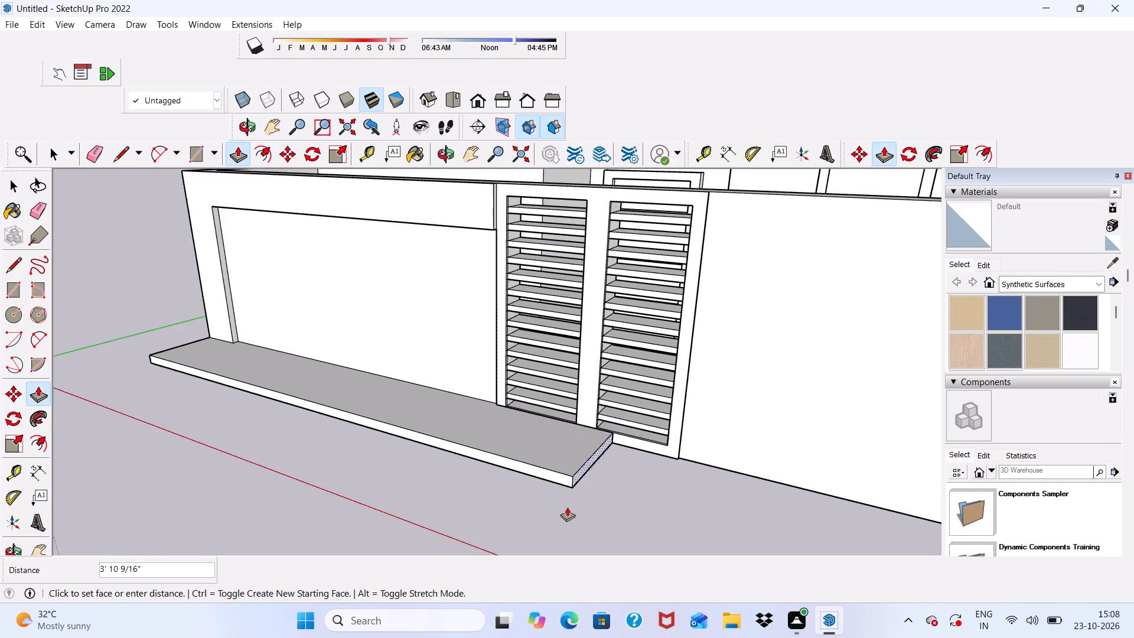
scroll(567, 507, "down", 5)
scroll(634, 453, "down", 11)
scroll(672, 460, "up", 2)
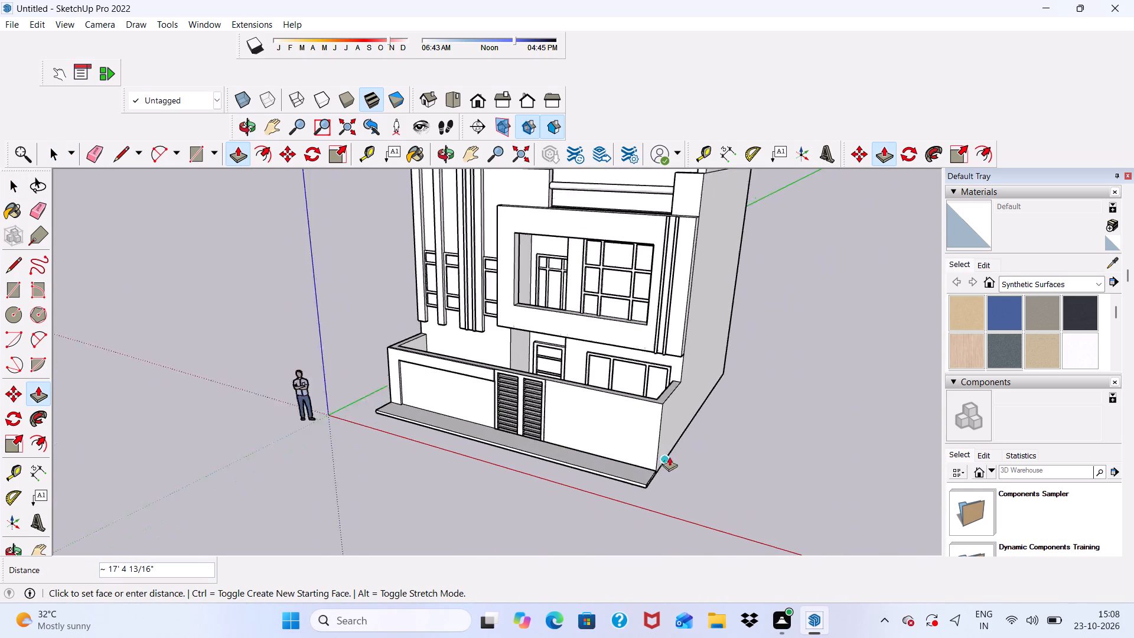
scroll(669, 457, "up", 7)
left_click(657, 454)
key("space")
Draw a rectangle about 5' 9 1/16" by 2' 9 13/16" on the ledge's top face, spanning the gate width to the front edge.
scroll(317, 427, "up", 4)
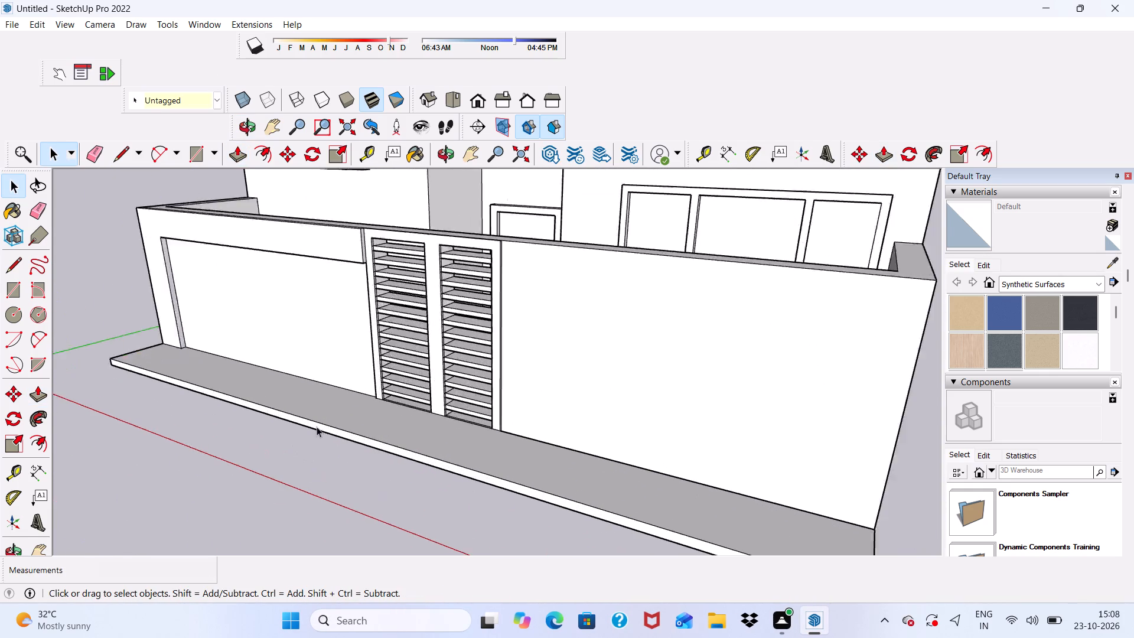
scroll(317, 427, "up", 2)
scroll(319, 428, "down", 1)
middle_click_drag(319, 428, 418, 479)
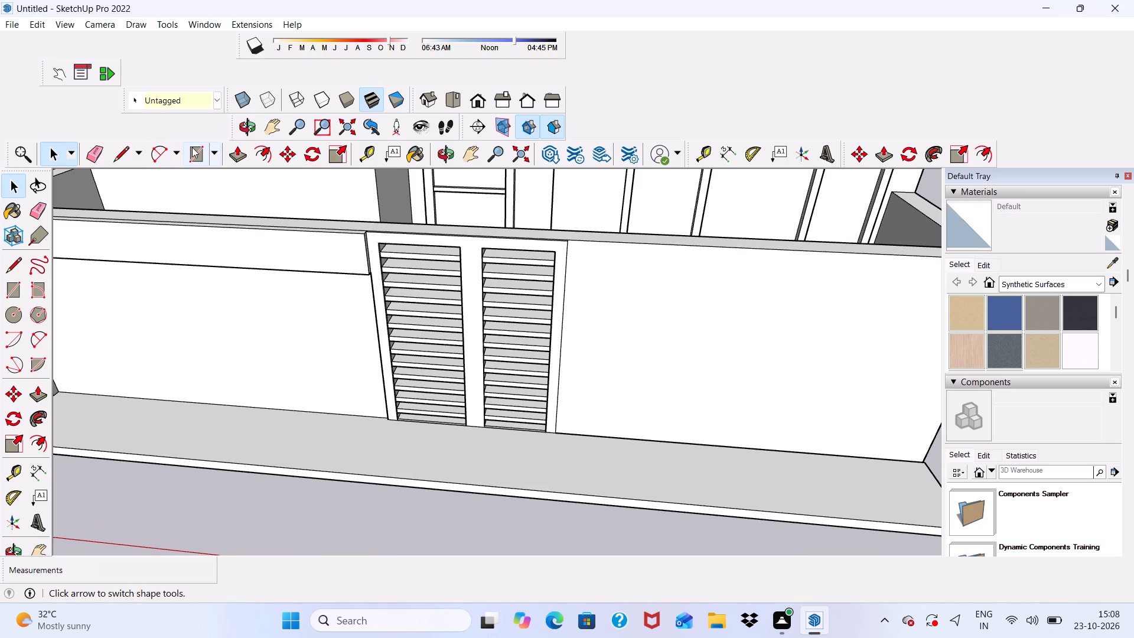
left_click(192, 147)
scroll(356, 437, "up", 12)
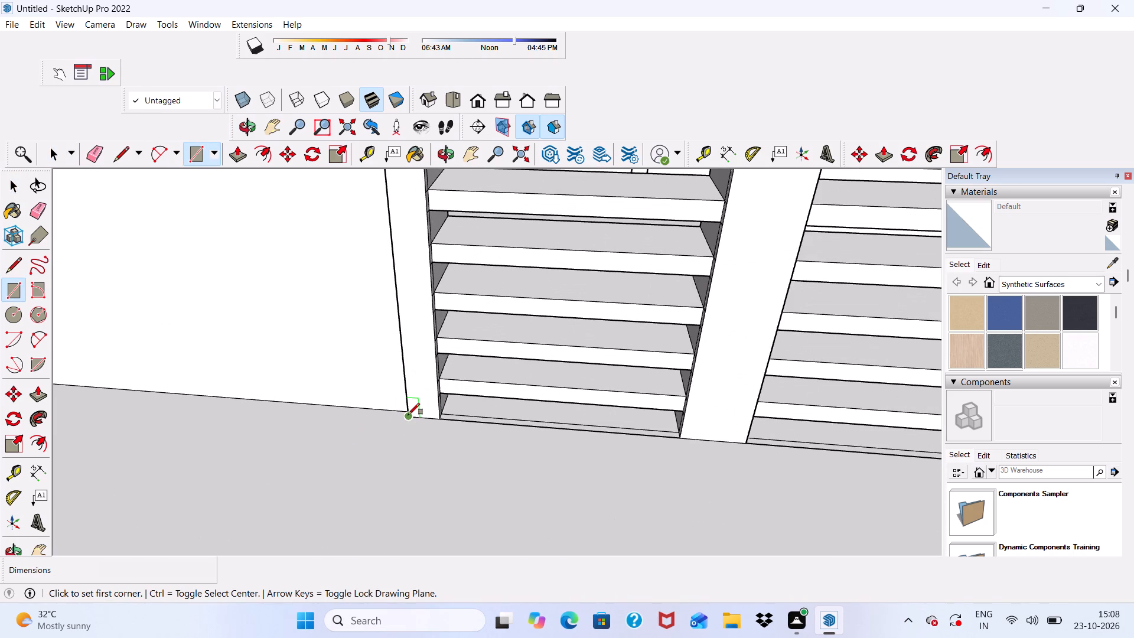
left_click(408, 415)
scroll(445, 542, "down", 15)
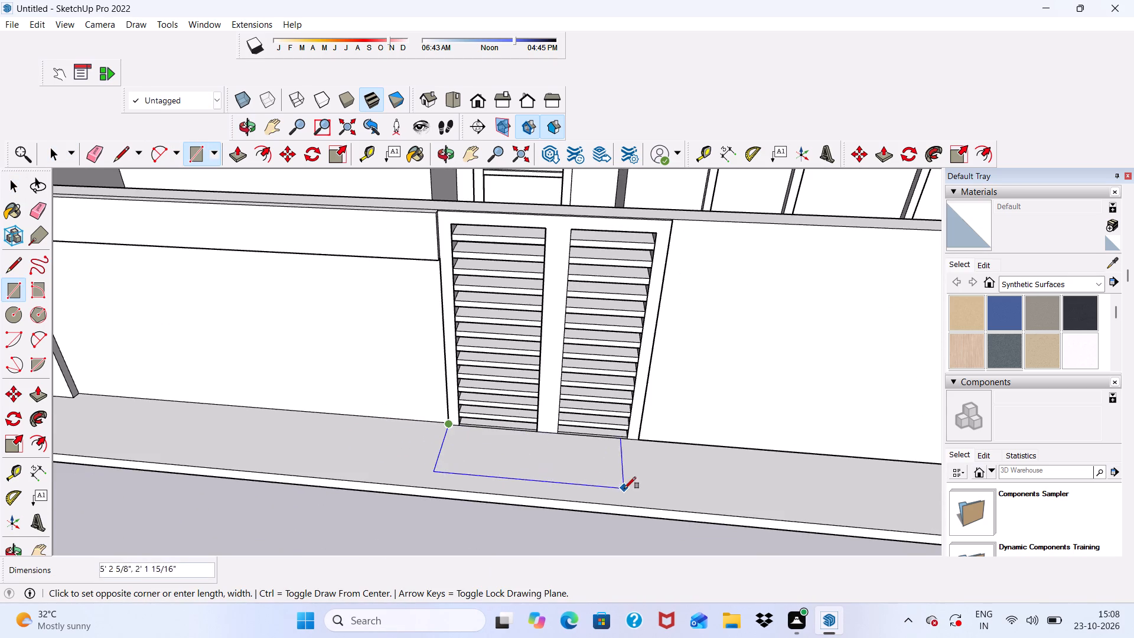
scroll(650, 506, "up", 5)
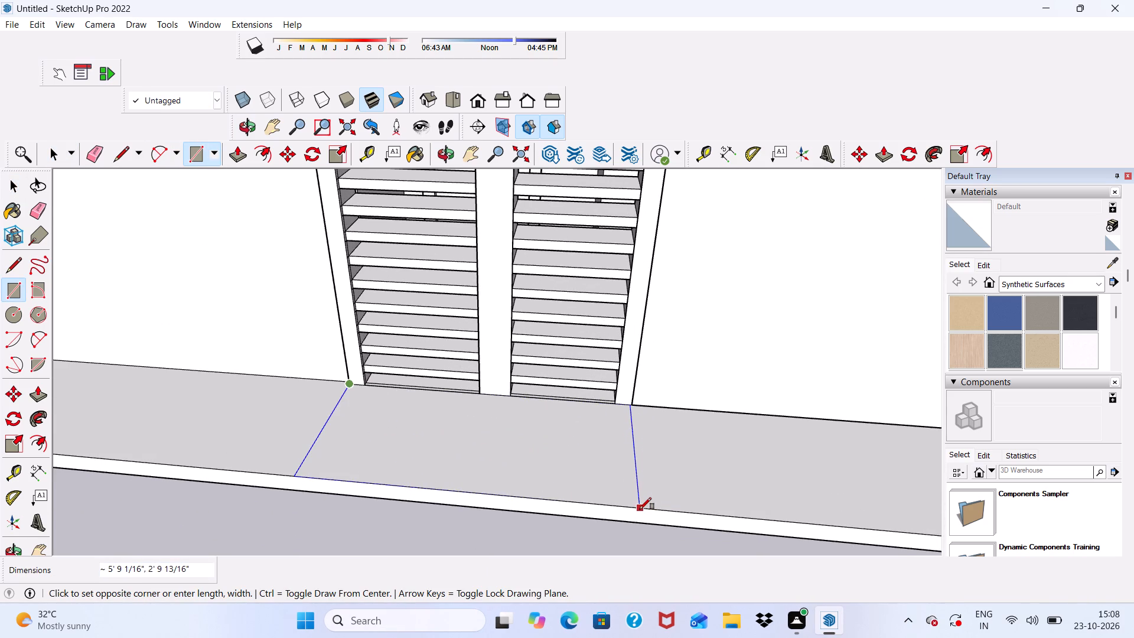
left_click(640, 509)
key("space")
Push the rectangle in front of the gate down 3 7/8", through the full ledge thickness.
left_click(446, 497)
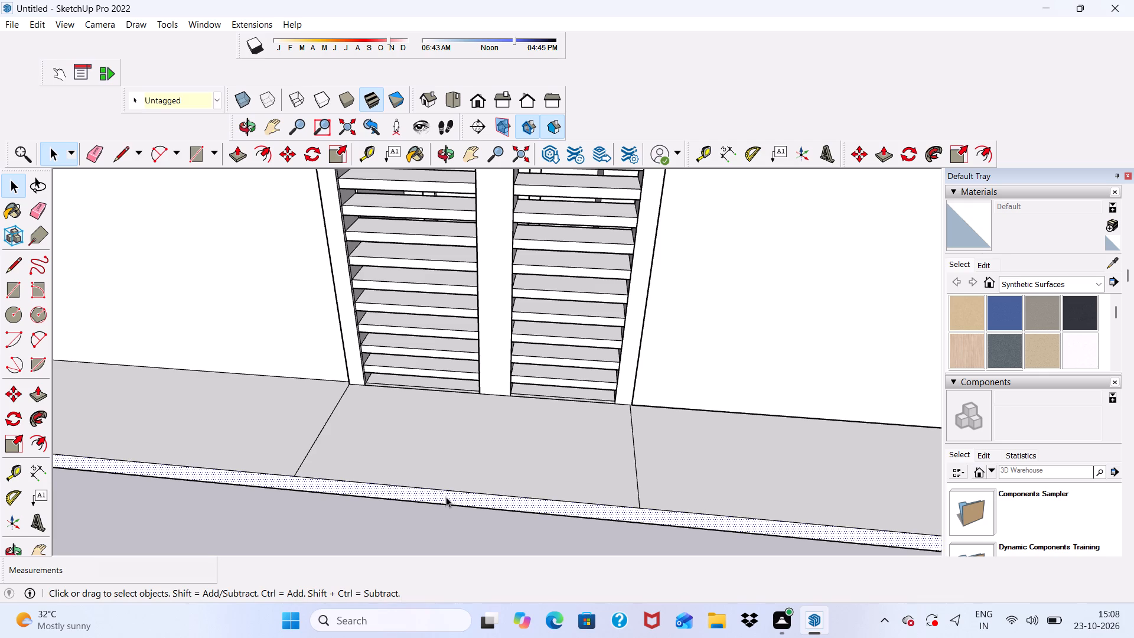
left_click(120, 149)
key("space")
left_click(391, 474)
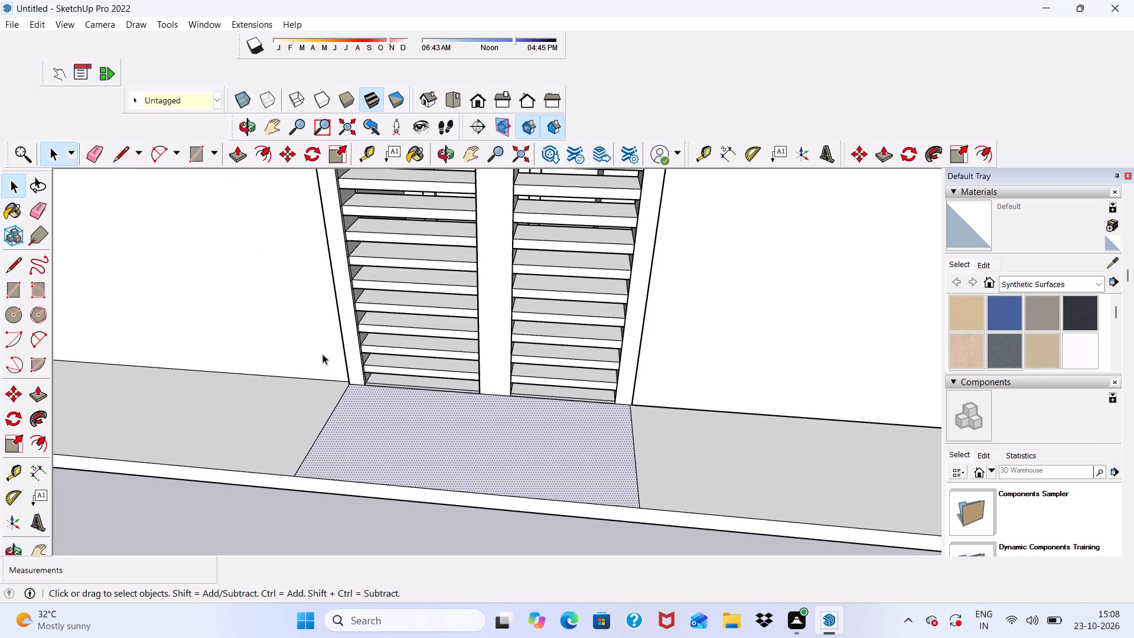
left_click(242, 158)
left_click_drag(399, 460, 403, 476)
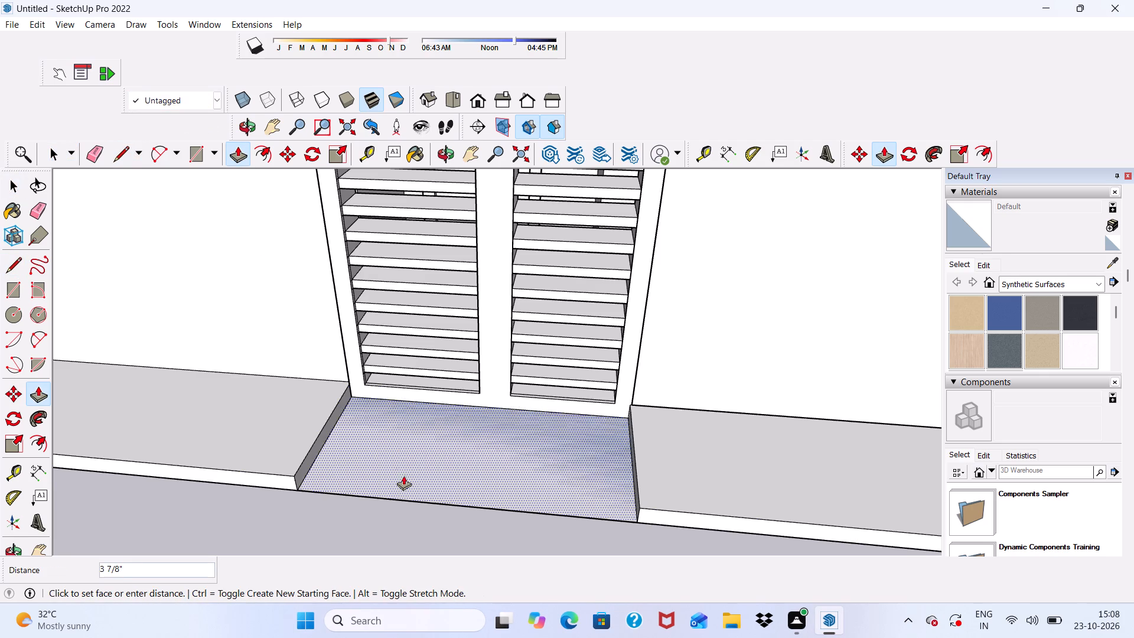
left_click_drag(403, 476, 405, 481)
key("space")
key("space")
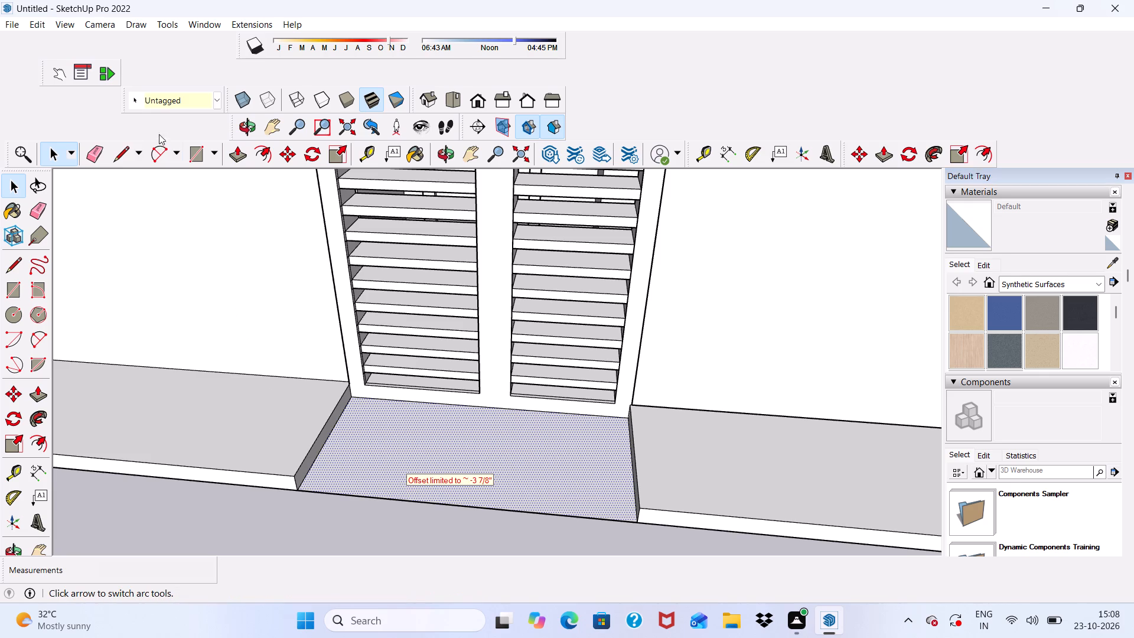
Erase the leftover front edge of the cut-out in front of the gate to clear the remaining face.
left_click(102, 149)
double_click(380, 494)
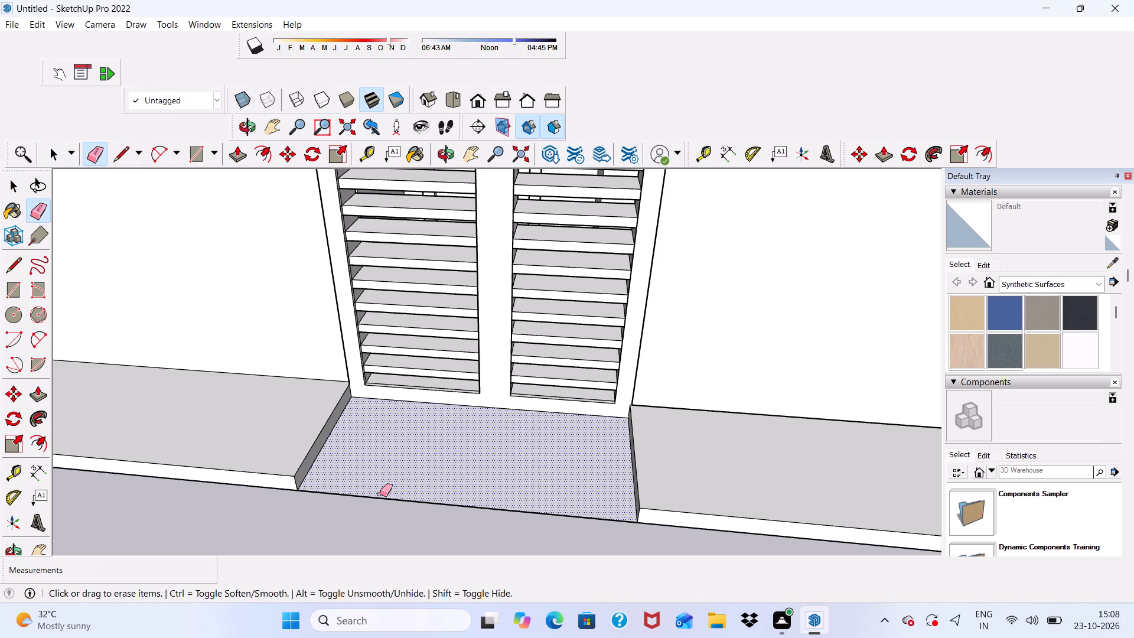
left_click(380, 497)
Examine the interrupted ledge, gate and boundary wall from above, from the front and near ground level.
scroll(374, 478, "down", 5)
middle_click_drag(475, 540, 463, 402)
scroll(463, 402, "up", 1)
middle_click_drag(518, 393, 637, 469)
key("space")
scroll(539, 455, "down", 7)
key("space")
middle_click_drag(510, 546, 511, 552)
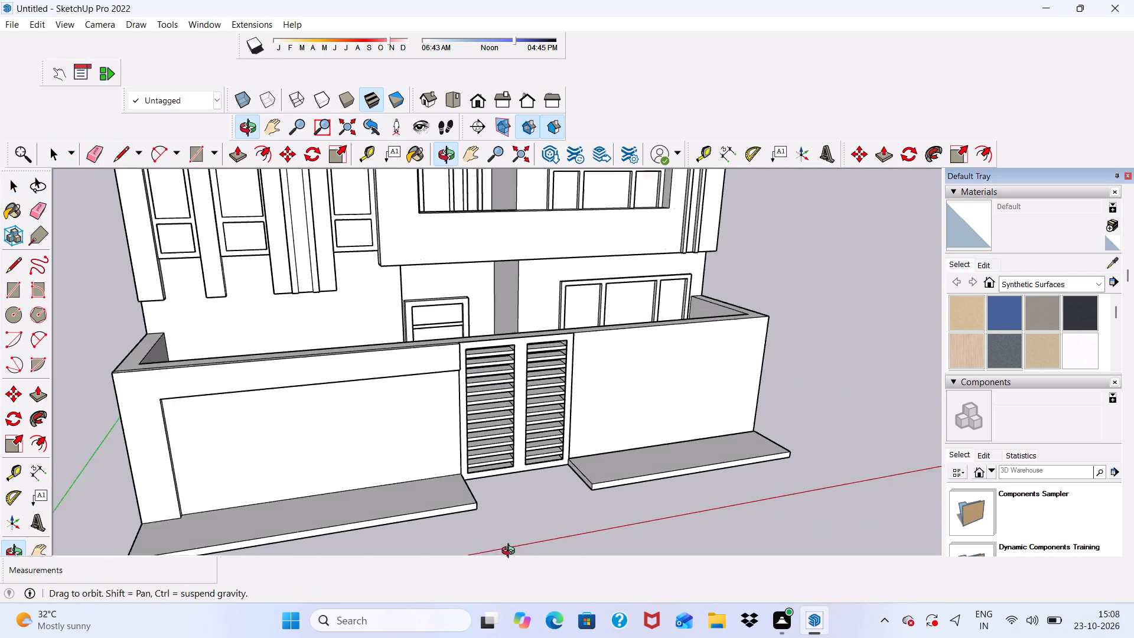
middle_click_drag(511, 552, 378, 578)
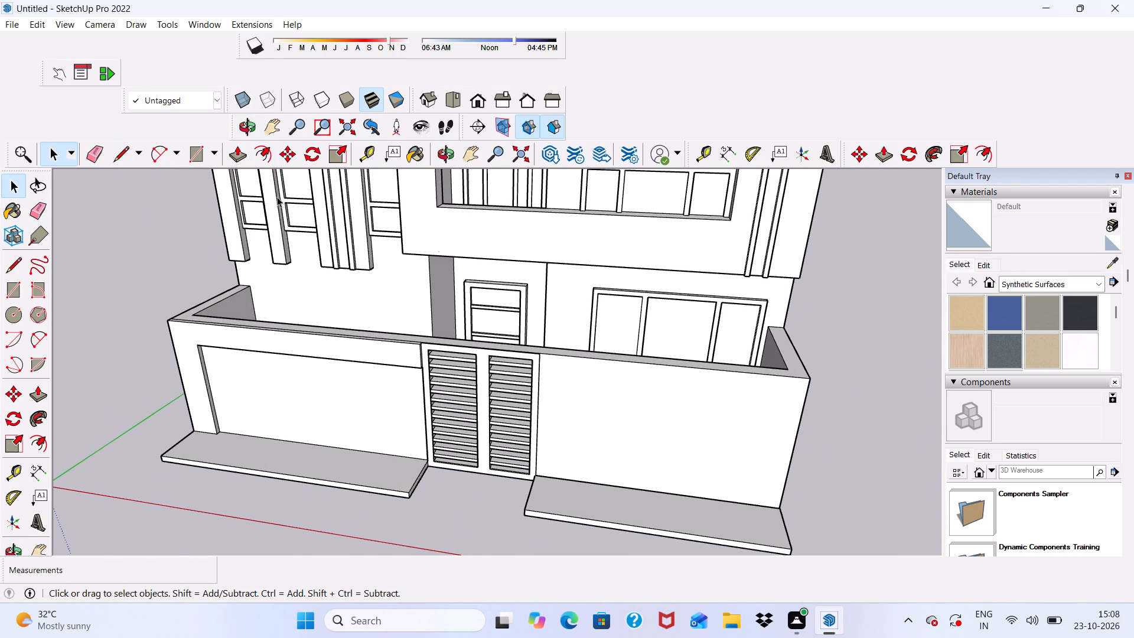
scroll(306, 259, "down", 4)
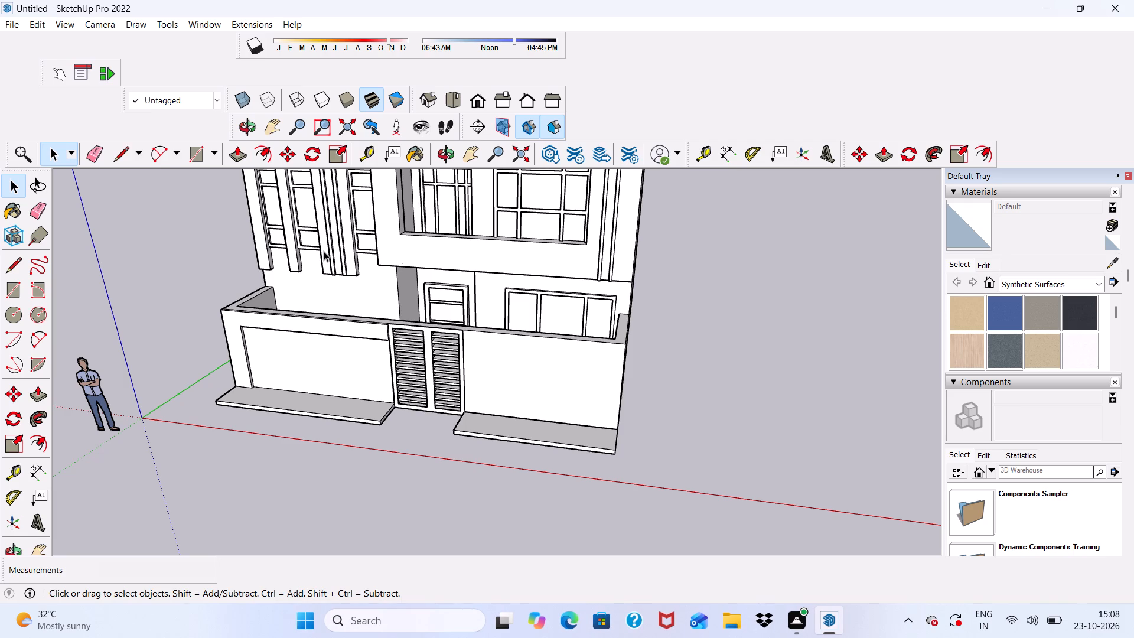
scroll(324, 251, "down", 5)
scroll(285, 259, "up", 1)
middle_click_drag(278, 294, 299, 297)
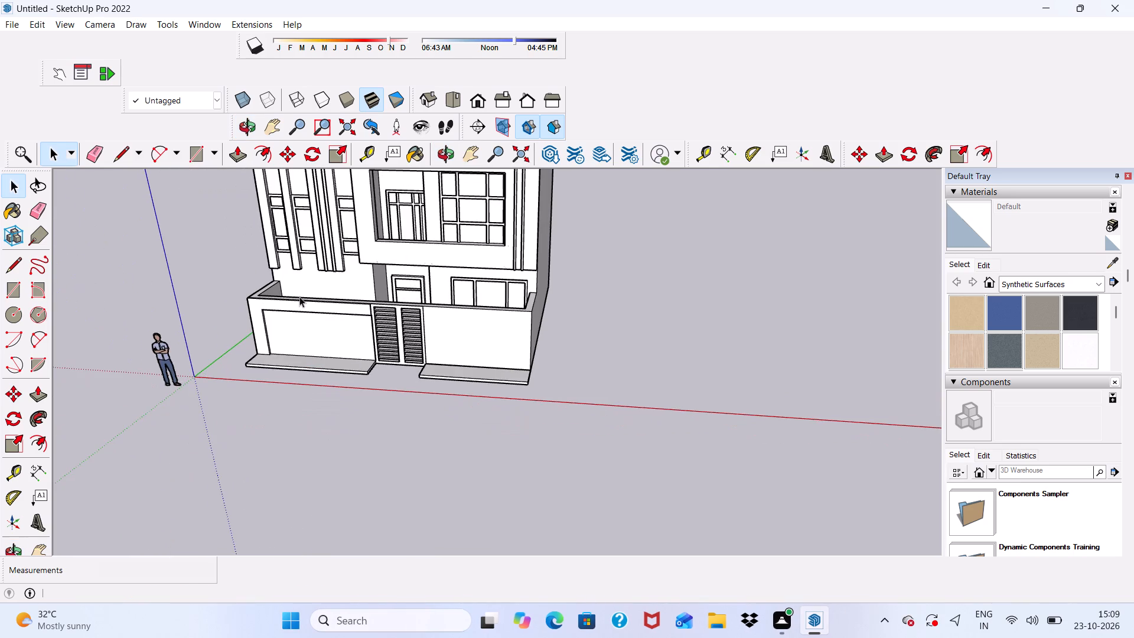
scroll(313, 351, "up", 6)
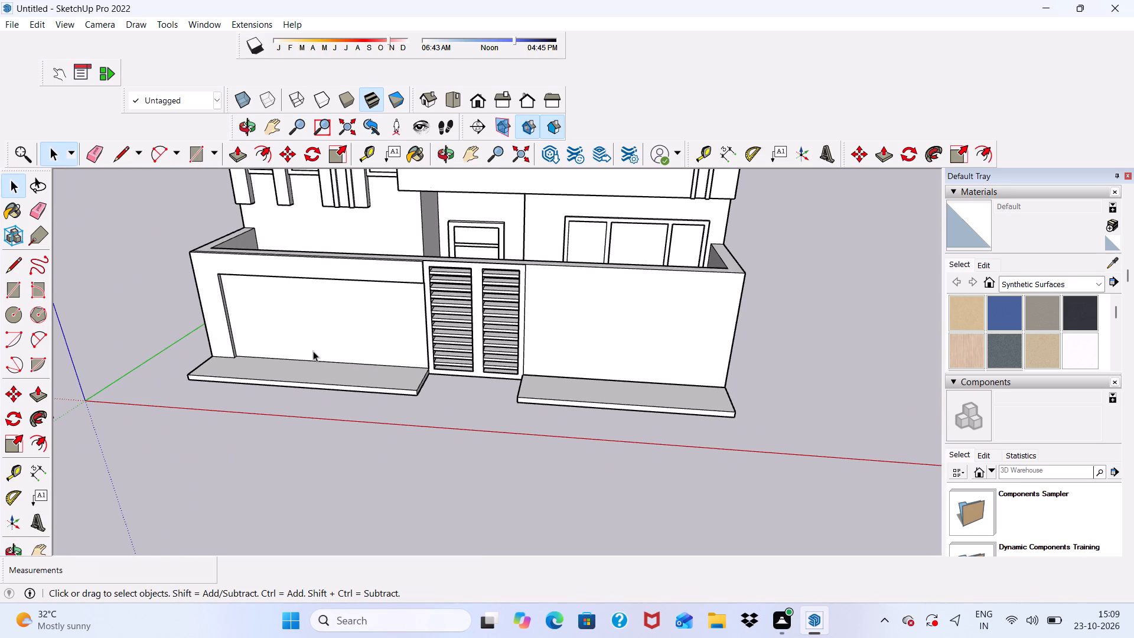
scroll(313, 351, "down", 5)
middle_click_drag(313, 350, 308, 252)
scroll(308, 311, "up", 5)
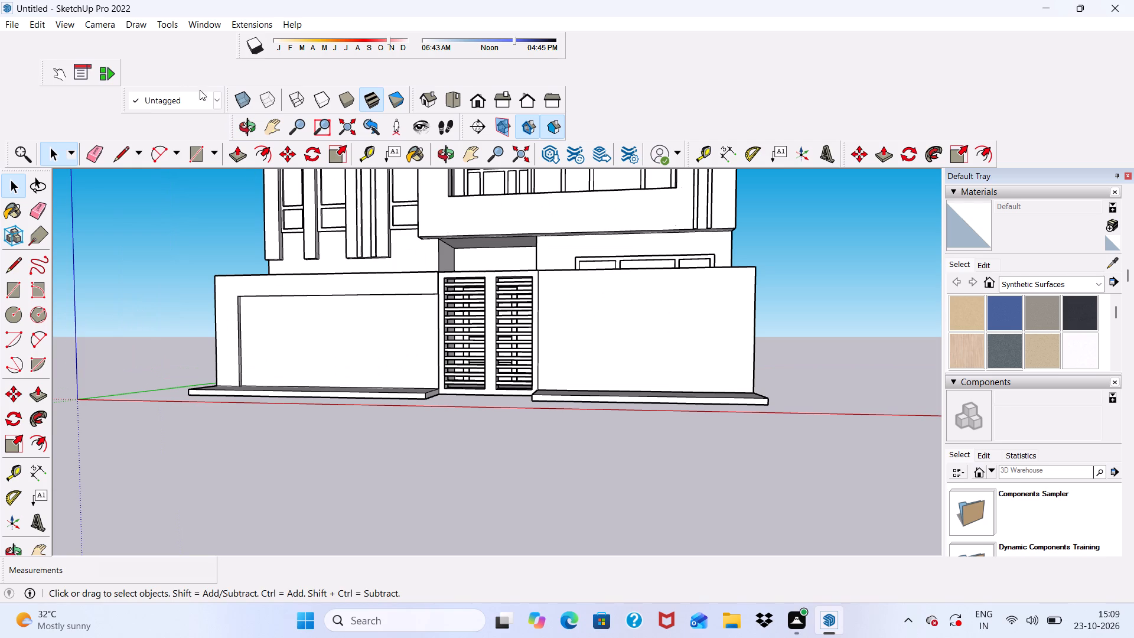
Draw a rectangle about 9' 10 7/16" by 4' 2 15/16" inside the recessed wall panel beside the gate, reaching down to the ledge.
left_click(198, 150)
scroll(243, 235, "down", 5)
scroll(308, 294, "up", 2)
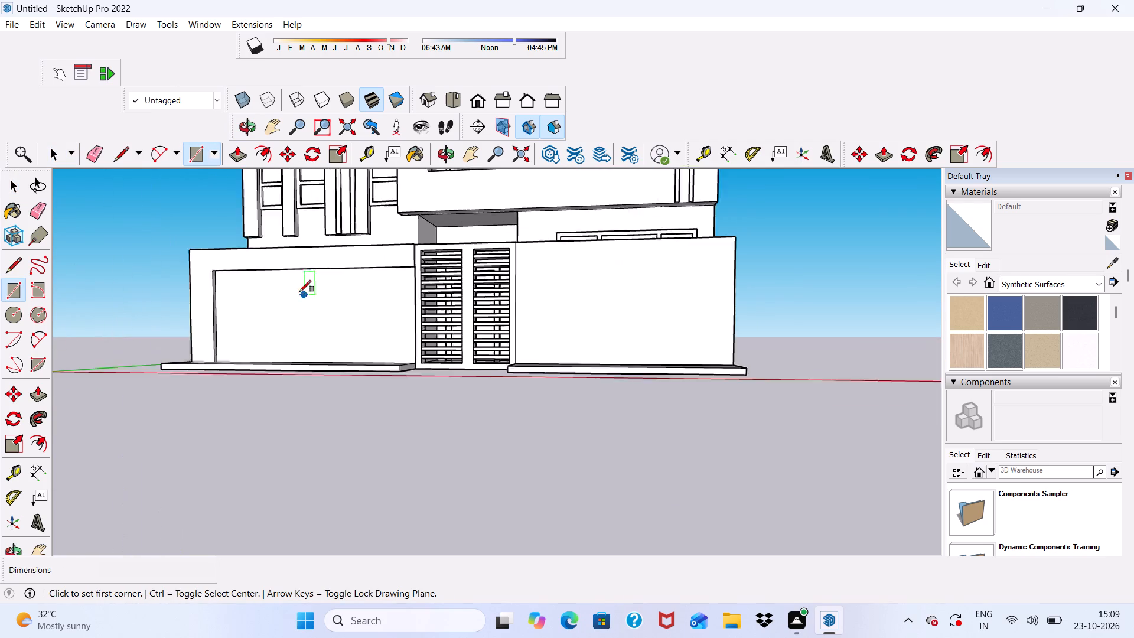
scroll(299, 292, "up", 8)
left_click(226, 282)
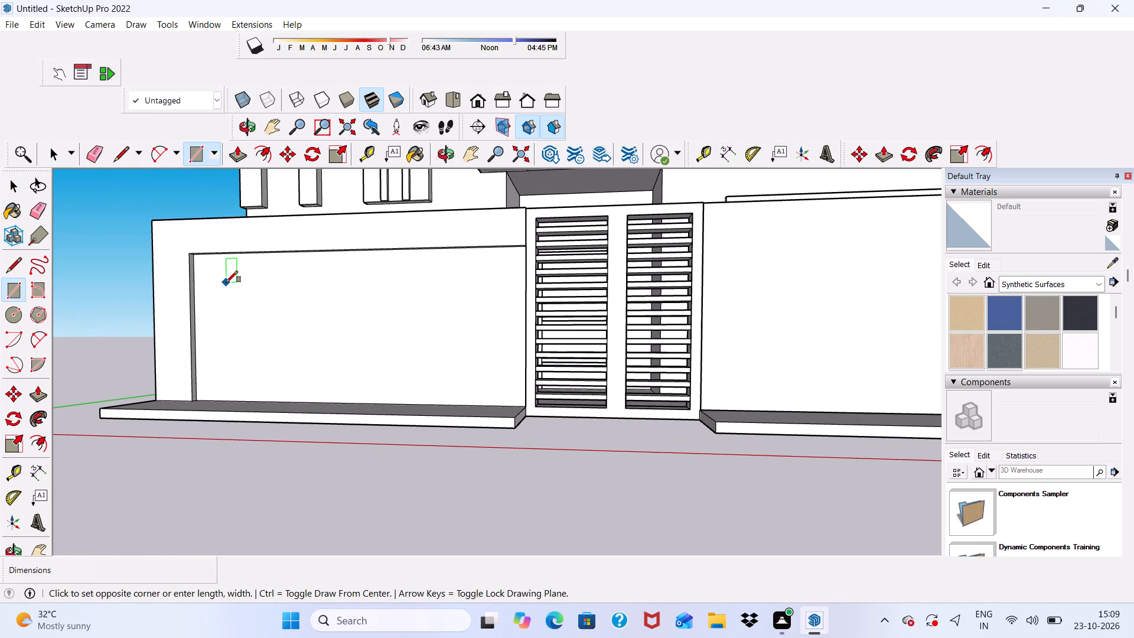
left_click(487, 402)
scroll(399, 286, "down", 4)
key("space")
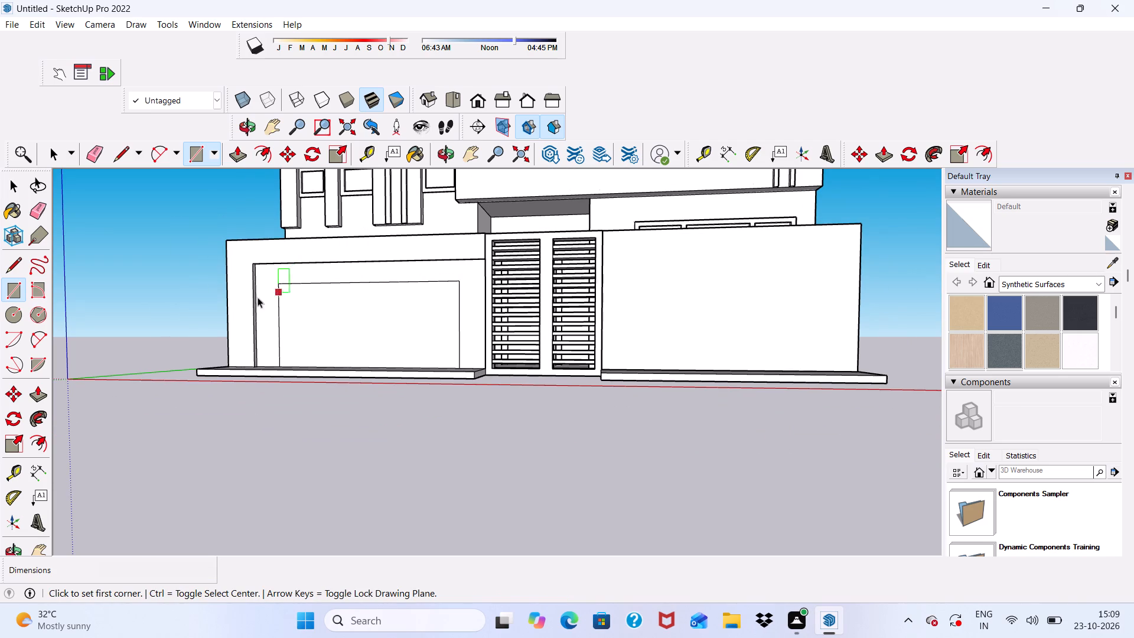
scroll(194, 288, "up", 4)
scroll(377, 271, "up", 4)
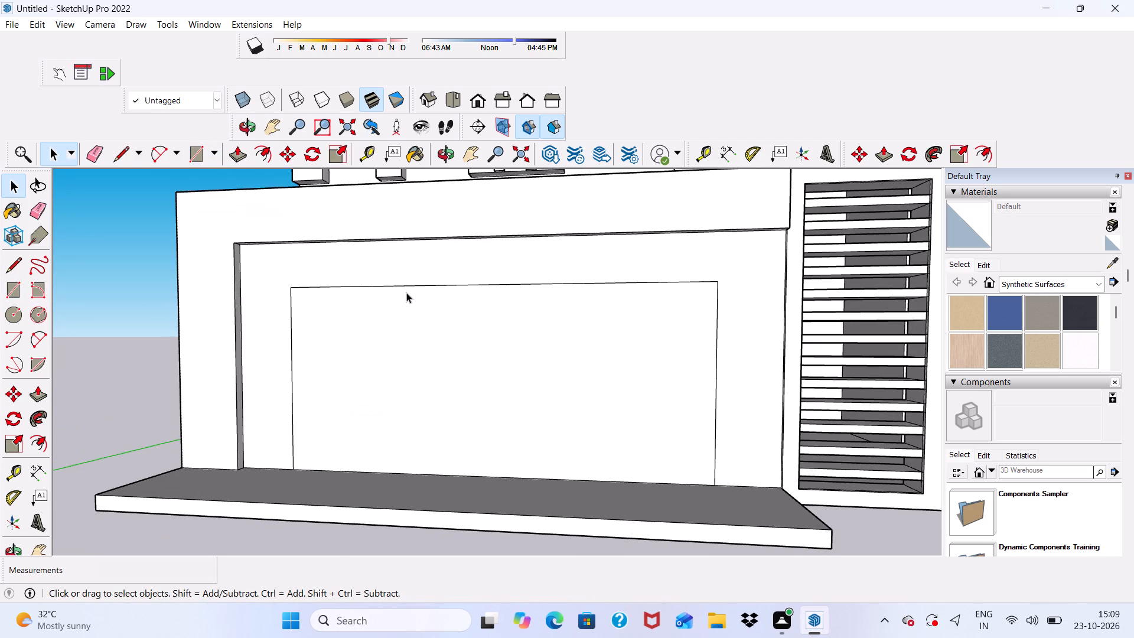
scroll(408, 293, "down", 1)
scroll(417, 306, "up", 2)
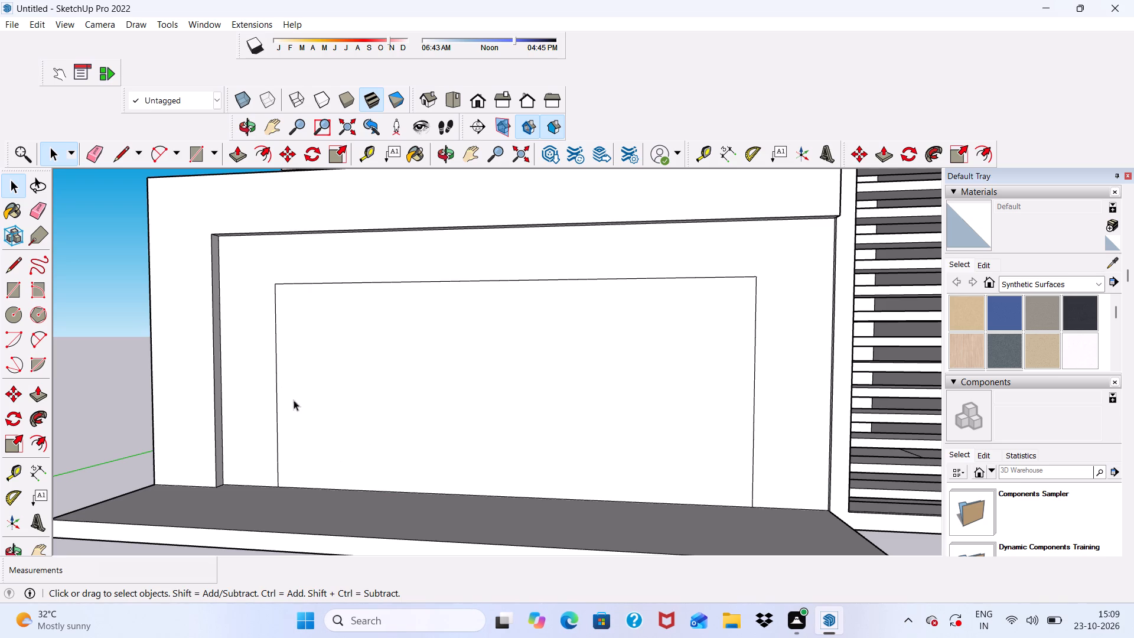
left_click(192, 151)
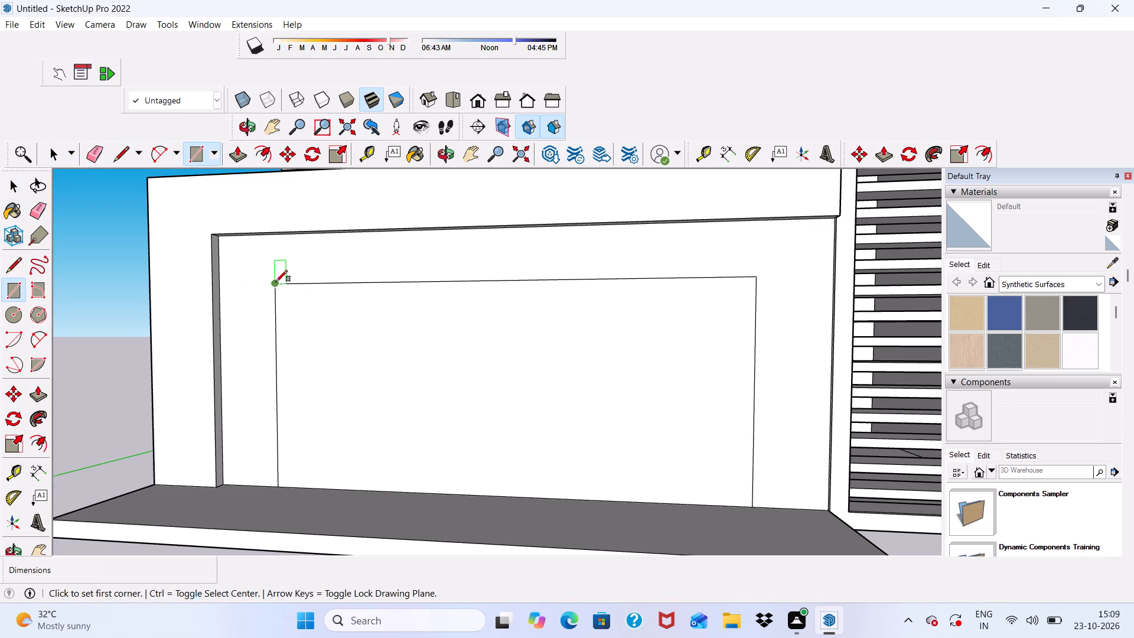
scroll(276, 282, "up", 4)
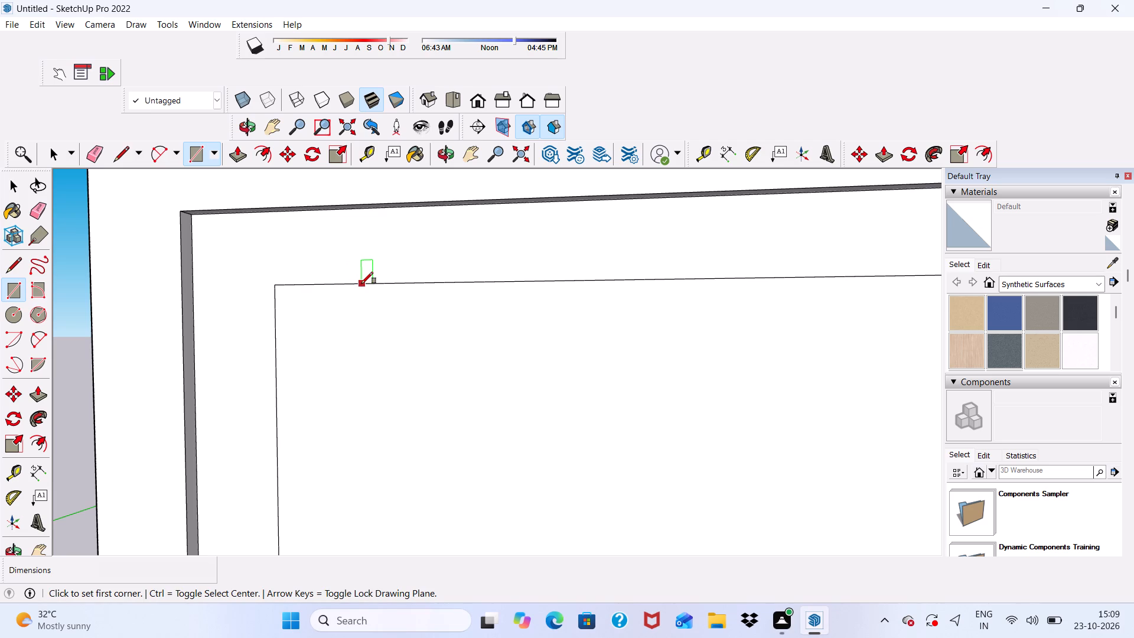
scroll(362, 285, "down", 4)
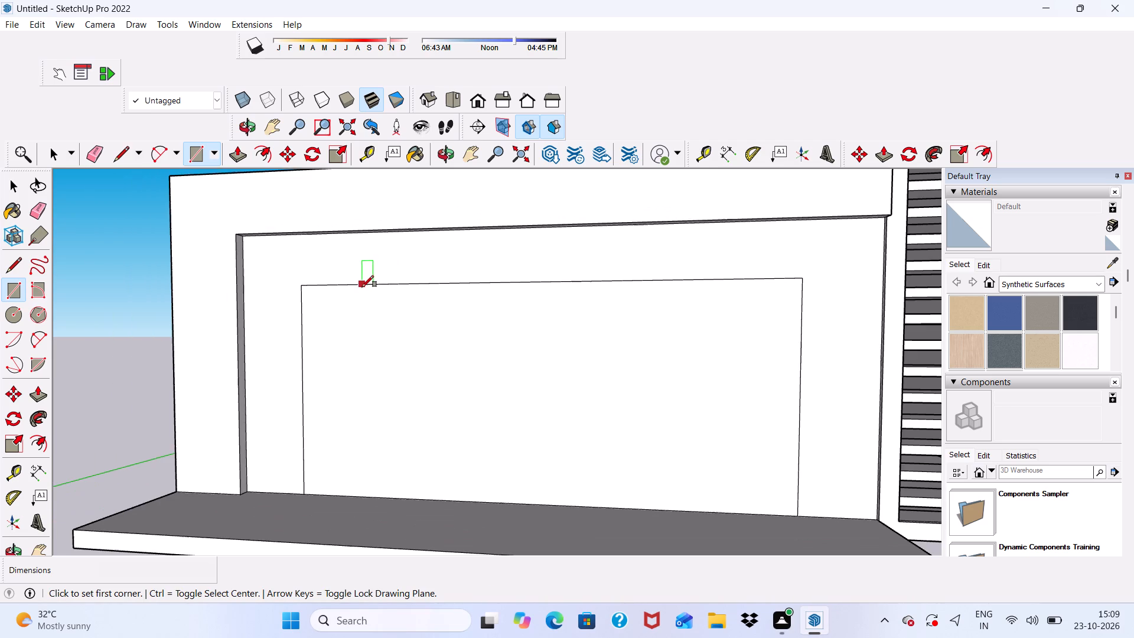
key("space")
Draw a rectangle about 9' 1 9/16" by 5' 4 1/2" on the plain boundary wall across the gate, rising from the ledge.
scroll(312, 271, "down", 6)
scroll(238, 271, "down", 2)
middle_click_drag(194, 283, 189, 352)
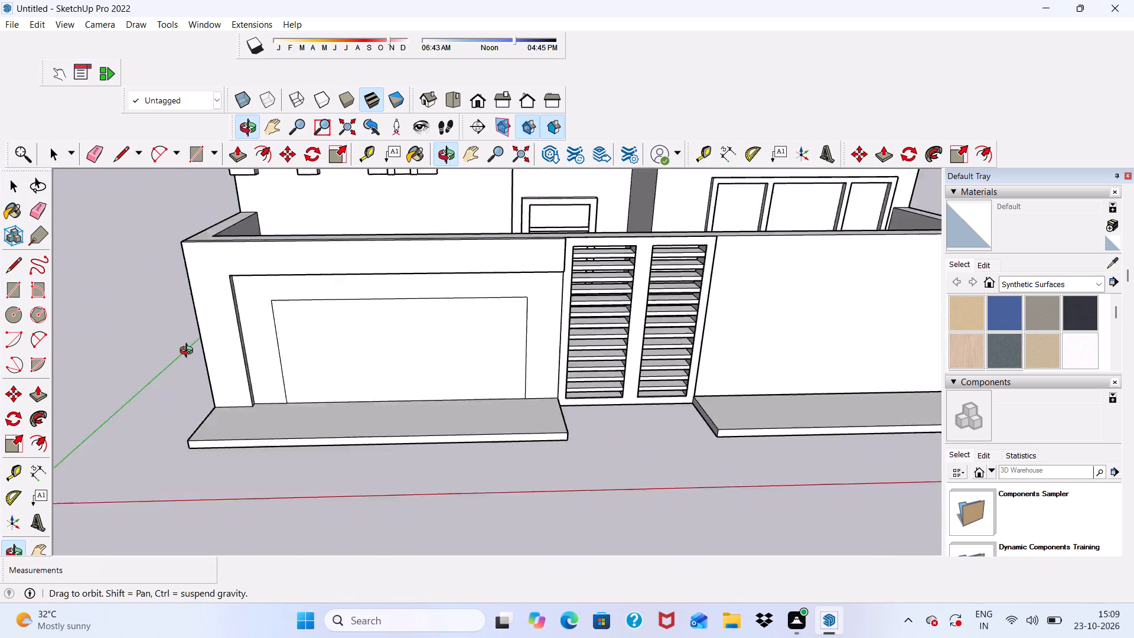
middle_click_drag(189, 352, 182, 347)
scroll(514, 401, "up", 5)
scroll(474, 382, "down", 5)
middle_click_drag(471, 382, 499, 358)
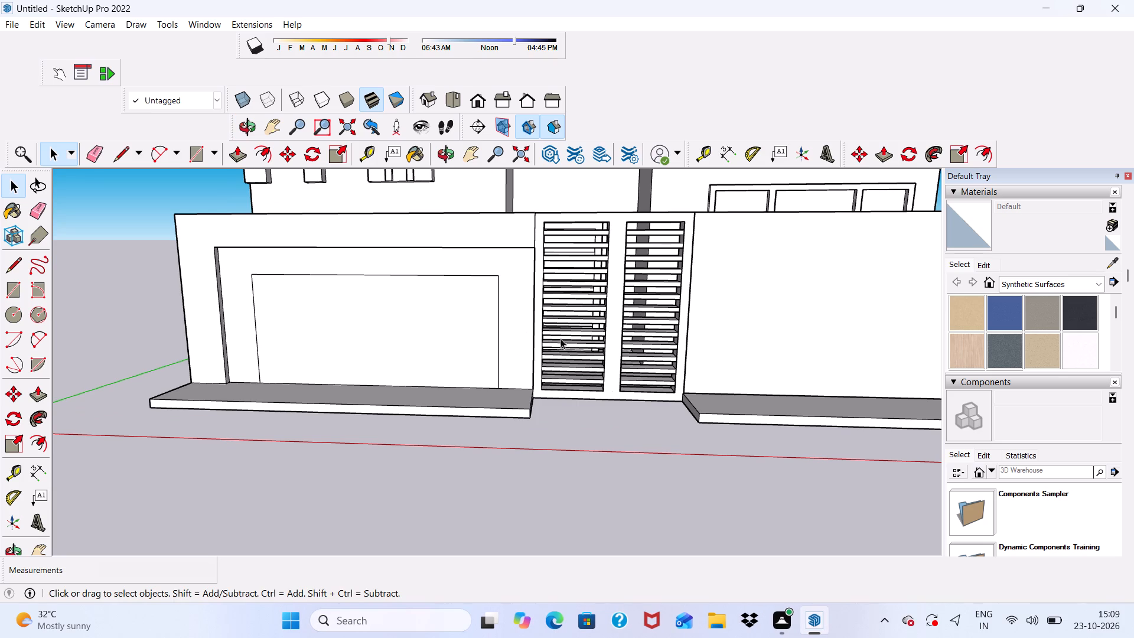
left_click(188, 152)
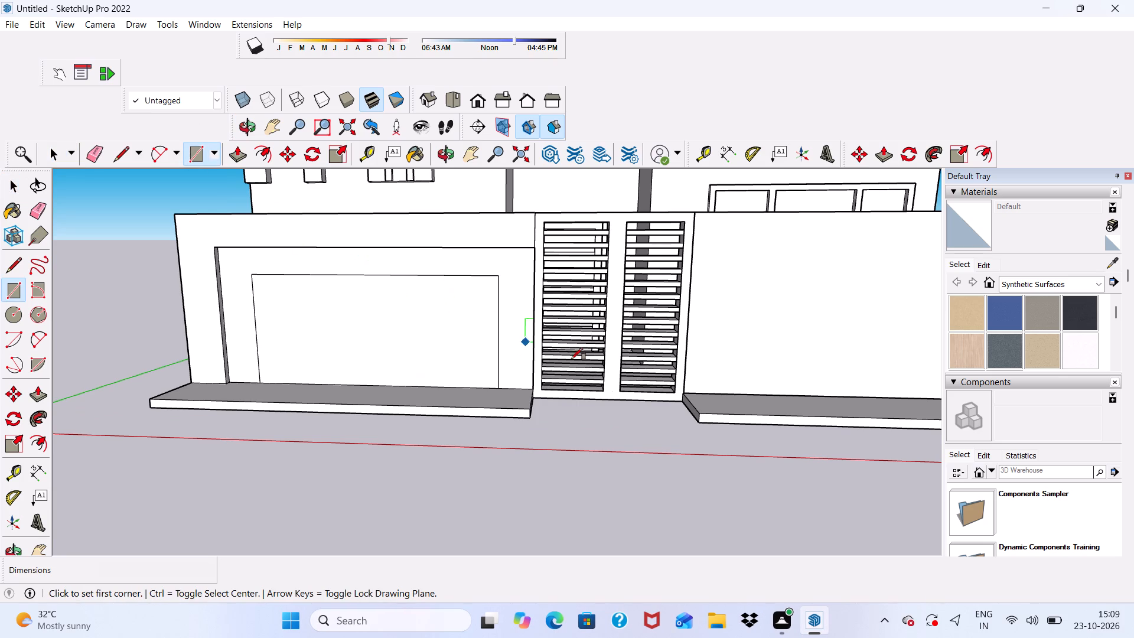
scroll(714, 375, "down", 1)
scroll(750, 371, "up", 4)
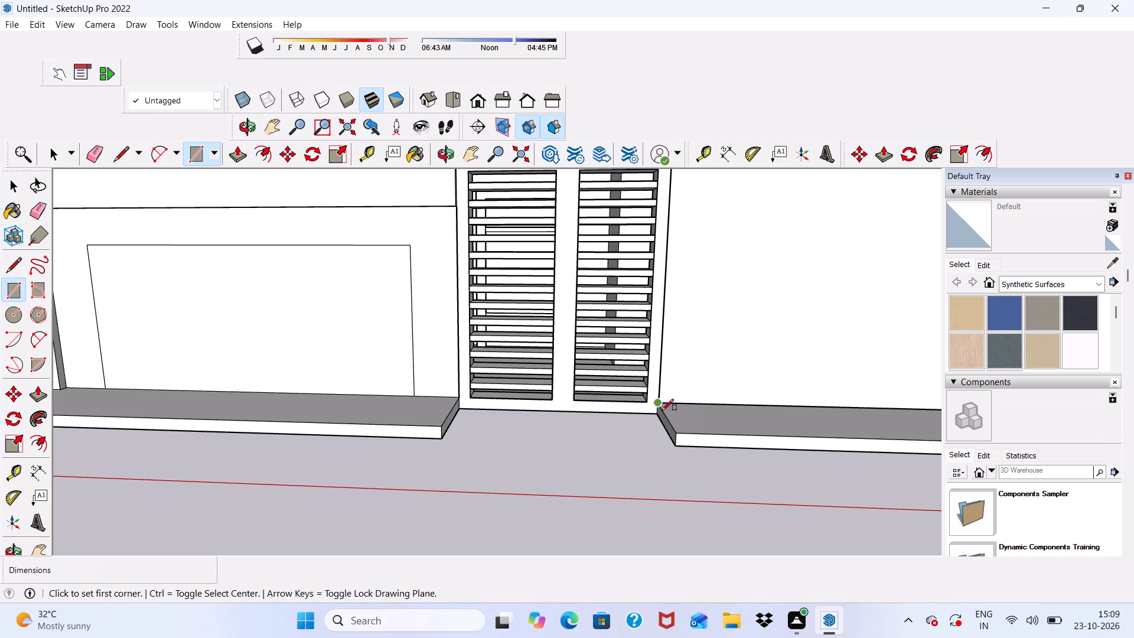
left_click(706, 393)
scroll(660, 319, "down", 5)
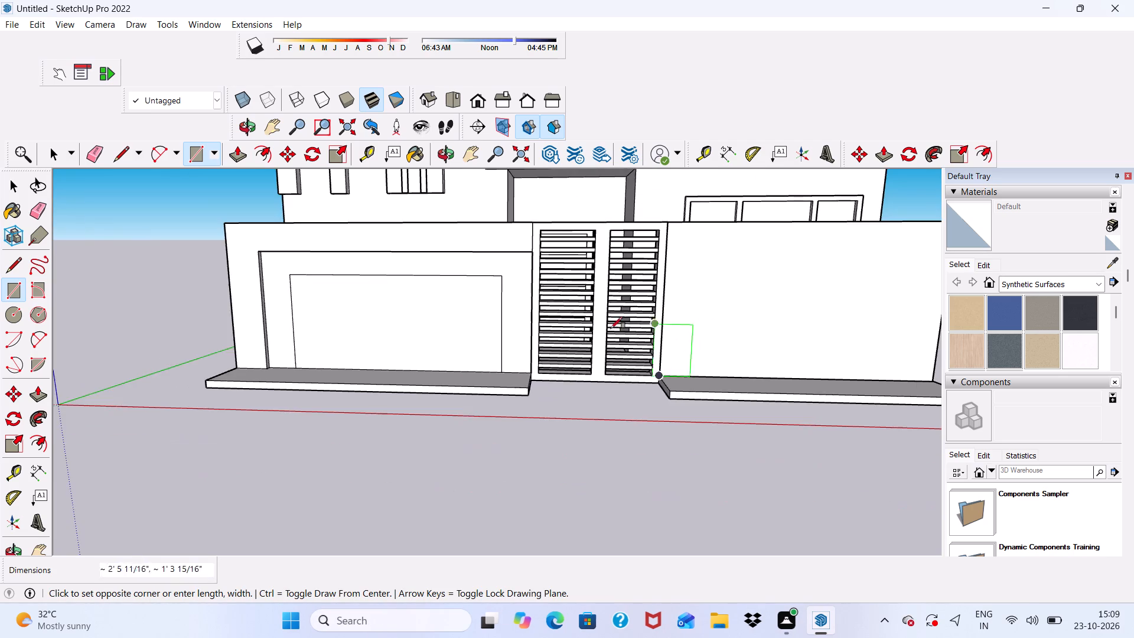
scroll(597, 333, "down", 9)
scroll(697, 292, "up", 3)
scroll(758, 304, "up", 2)
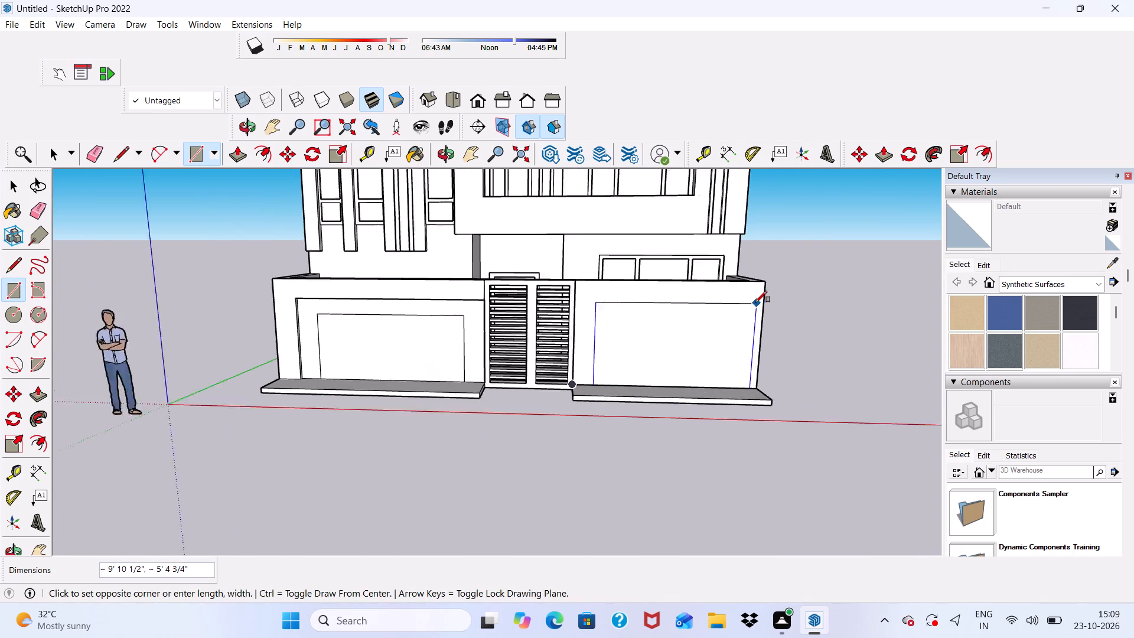
scroll(755, 302, "up", 2)
left_click(742, 304)
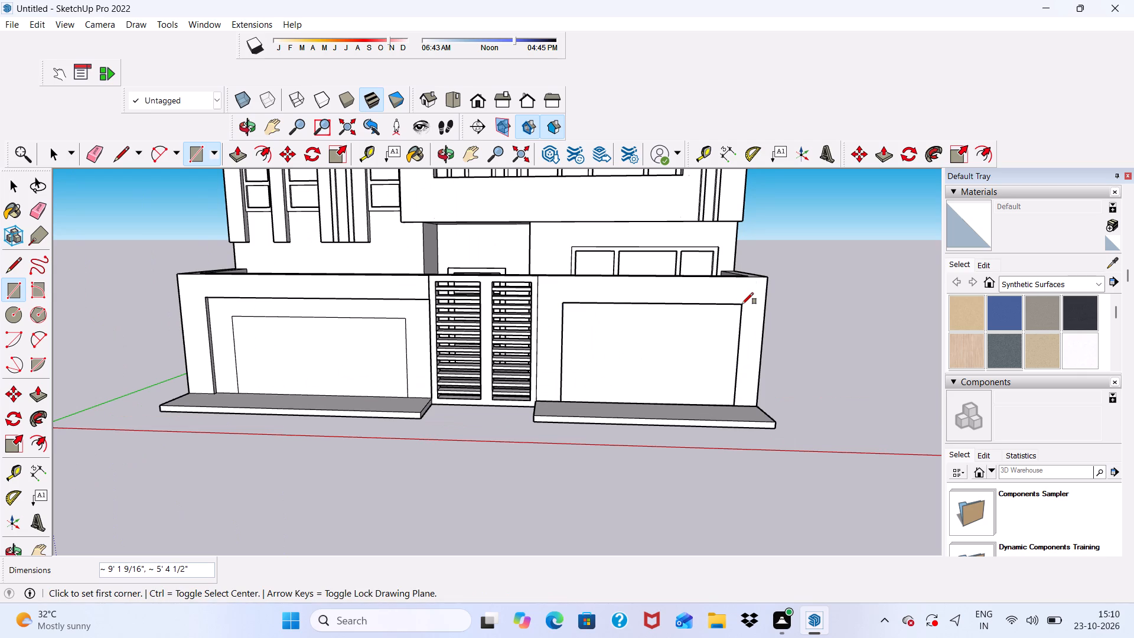
scroll(709, 307, "down", 1)
key("space")
Offset the new rectangle's outline outward about 5 9/16" to form a border band on the plain wall.
scroll(638, 359, "up", 2)
left_click(630, 357)
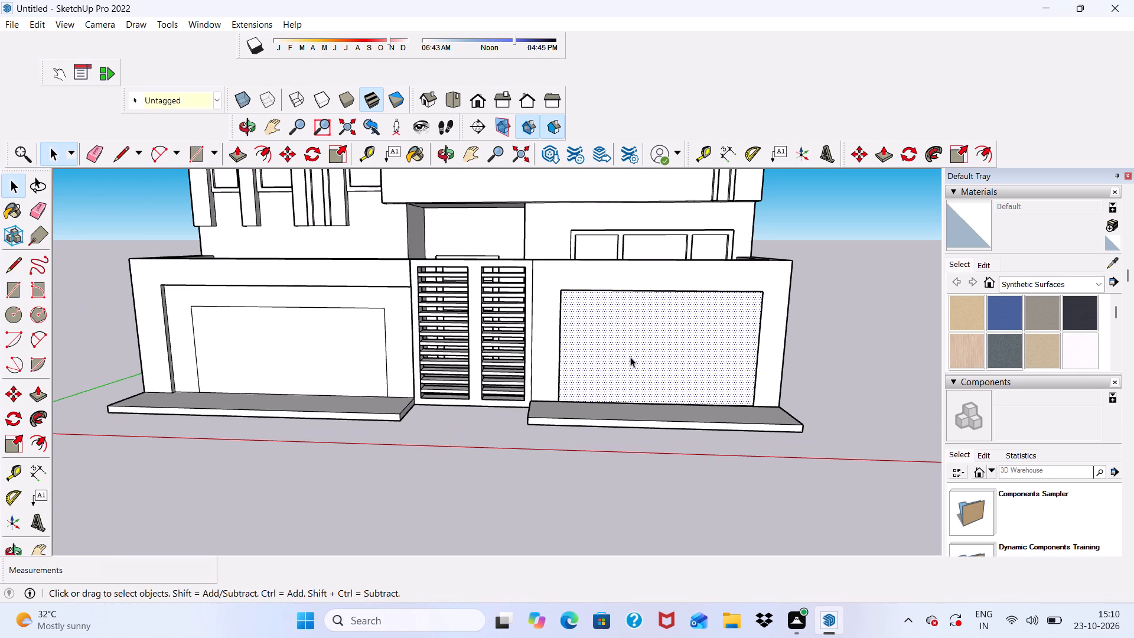
left_click(259, 148)
left_click(569, 314)
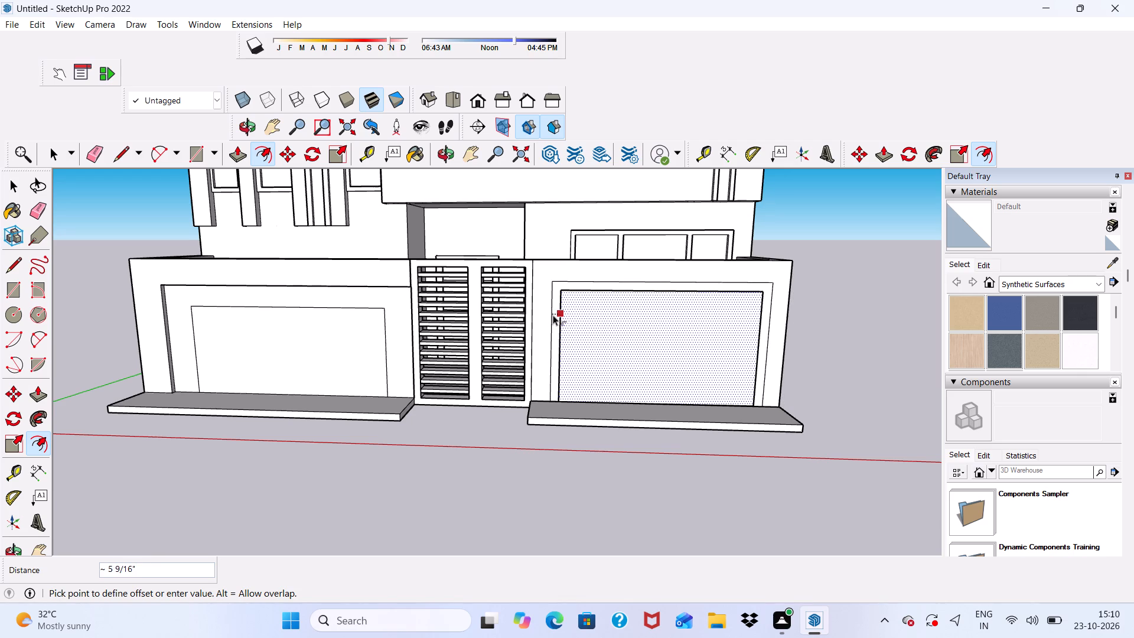
left_click(553, 314)
key("space")
Pull the border band around the new rectangle out 6" from the wall.
scroll(554, 330, "up", 7)
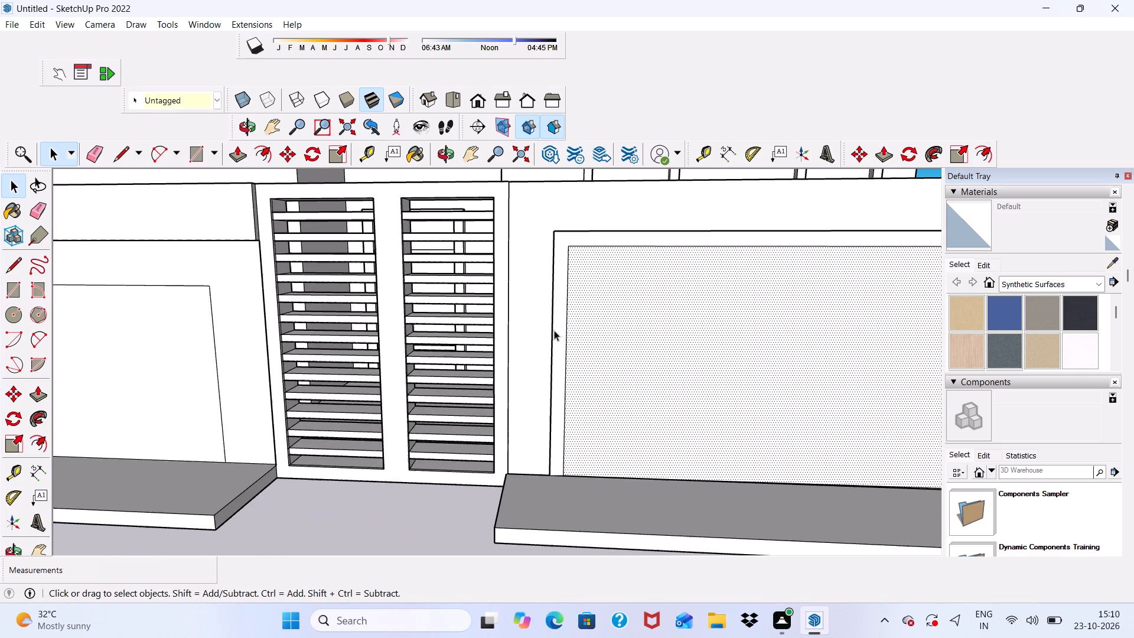
scroll(554, 330, "up", 1)
left_click(559, 327)
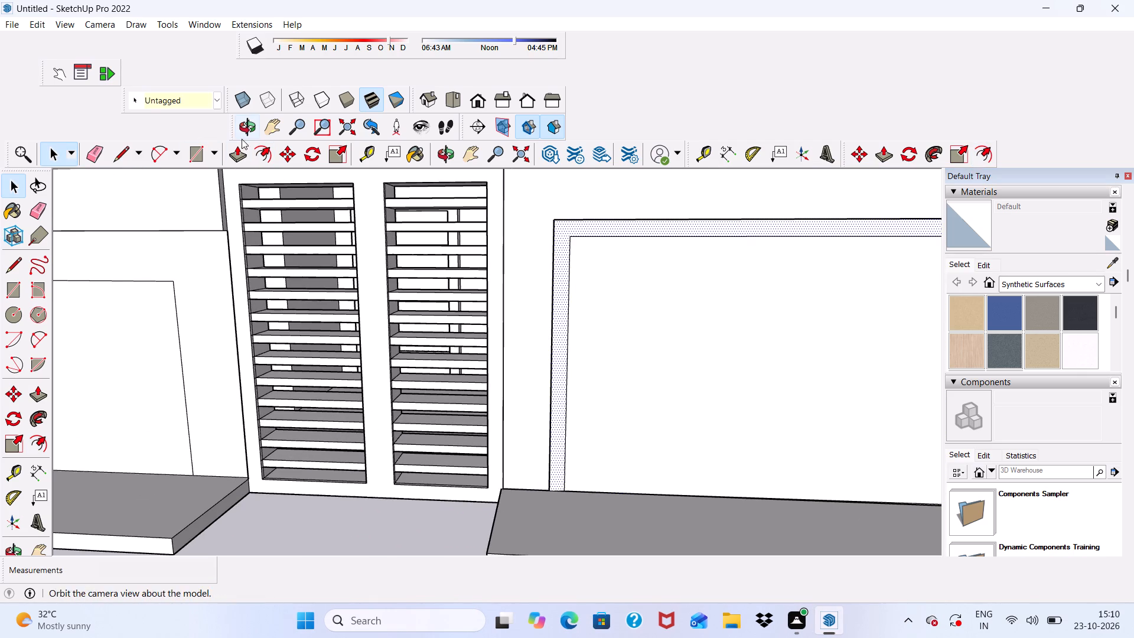
left_click(239, 152)
scroll(558, 314, "up", 3)
left_click(558, 314)
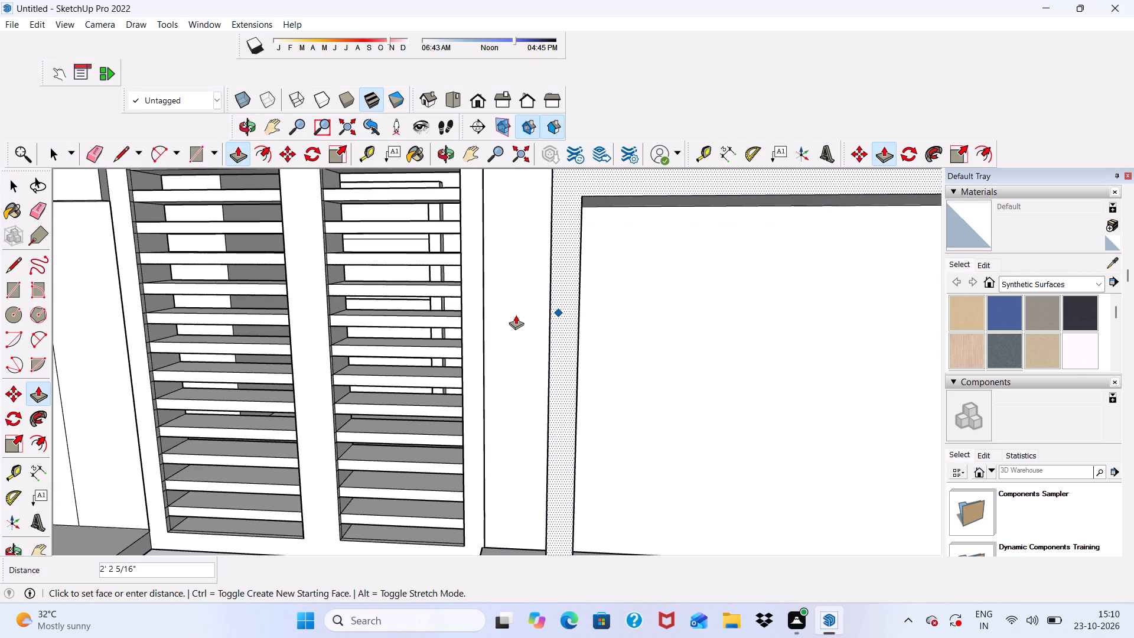
key("6")
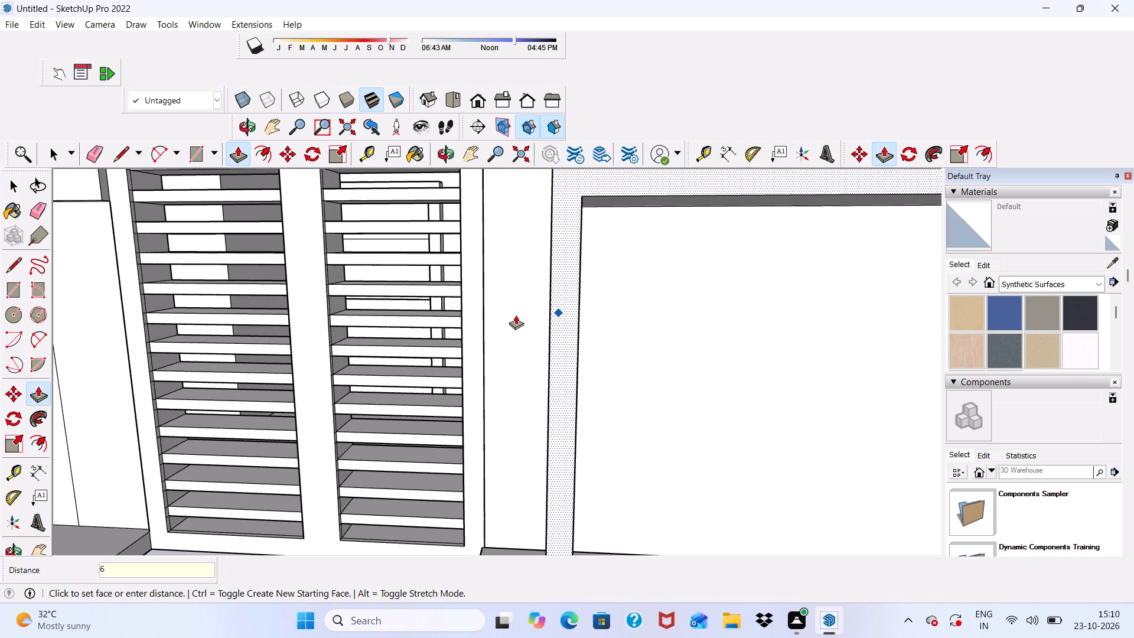
key("shift+quotedbl")
key("Return")
scroll(515, 315, "up", 1)
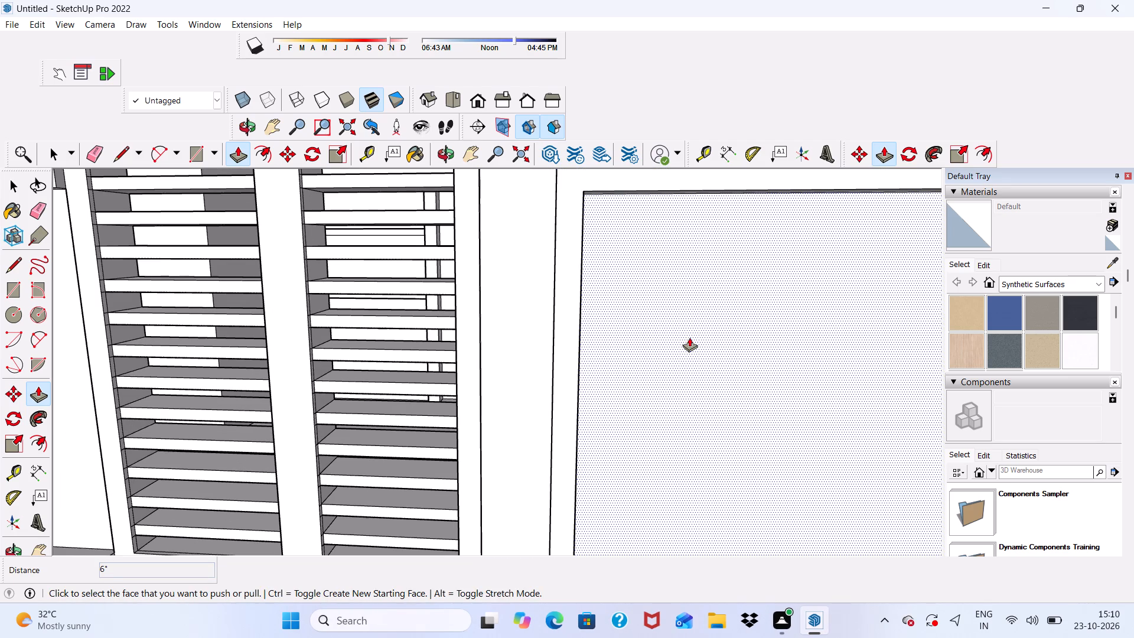
Pull the panel face inside the raised border out 3".
left_click(689, 337)
type("3\"")
key("Return")
left_click(687, 348)
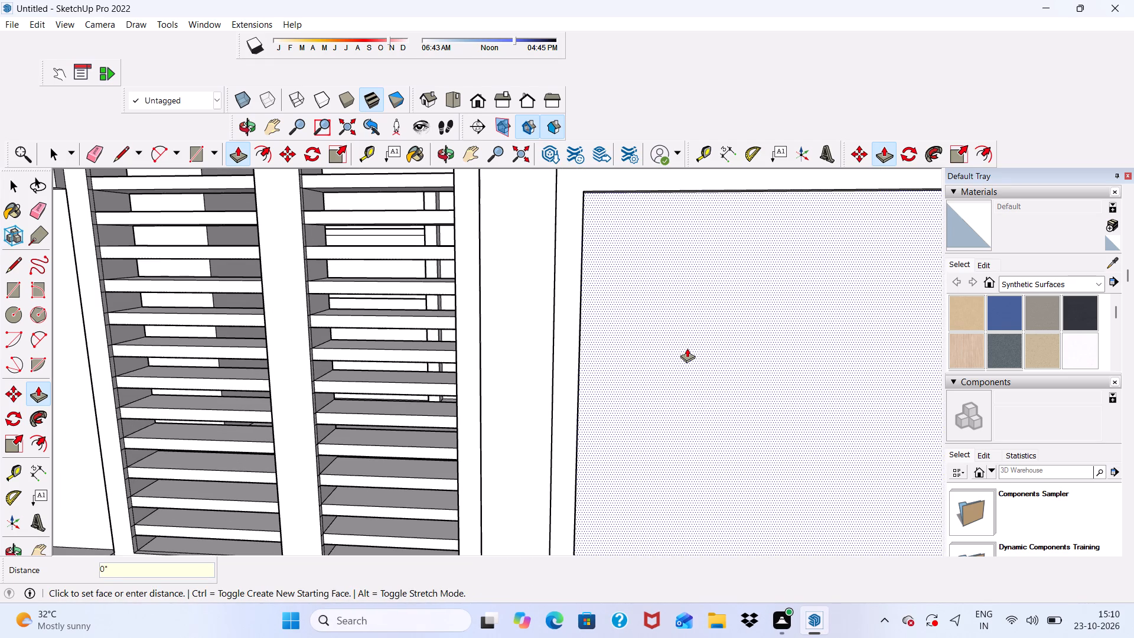
key("space")
Erase the bottom edge where the framed panel meets the ledge.
scroll(685, 348, "down", 10)
middle_click_drag(692, 374, 415, 373)
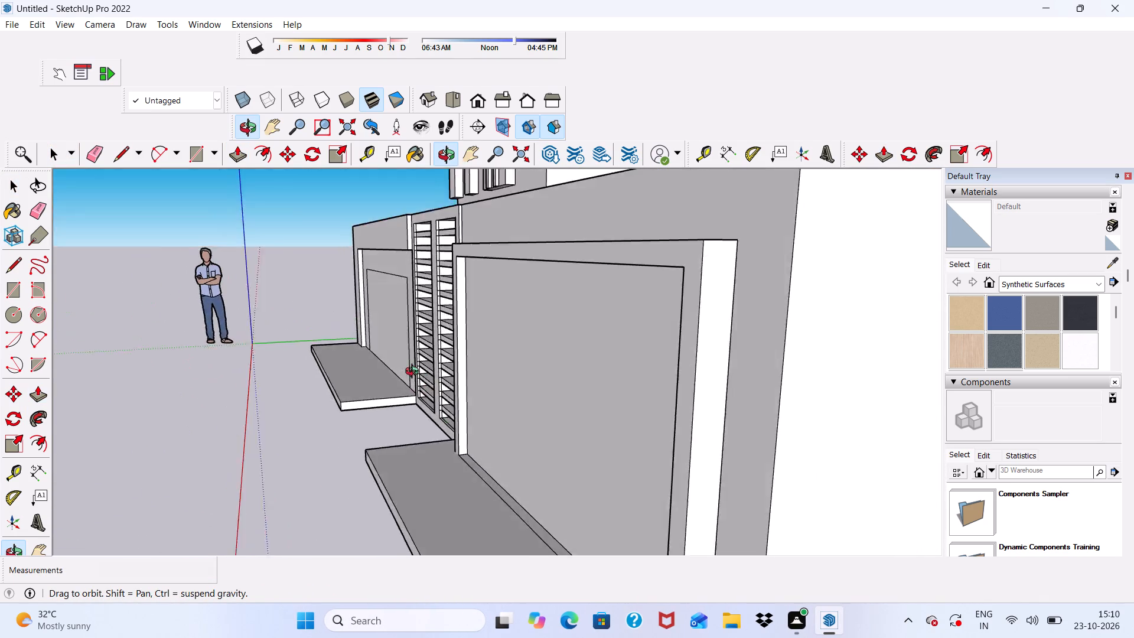
middle_click_drag(415, 373, 811, 425)
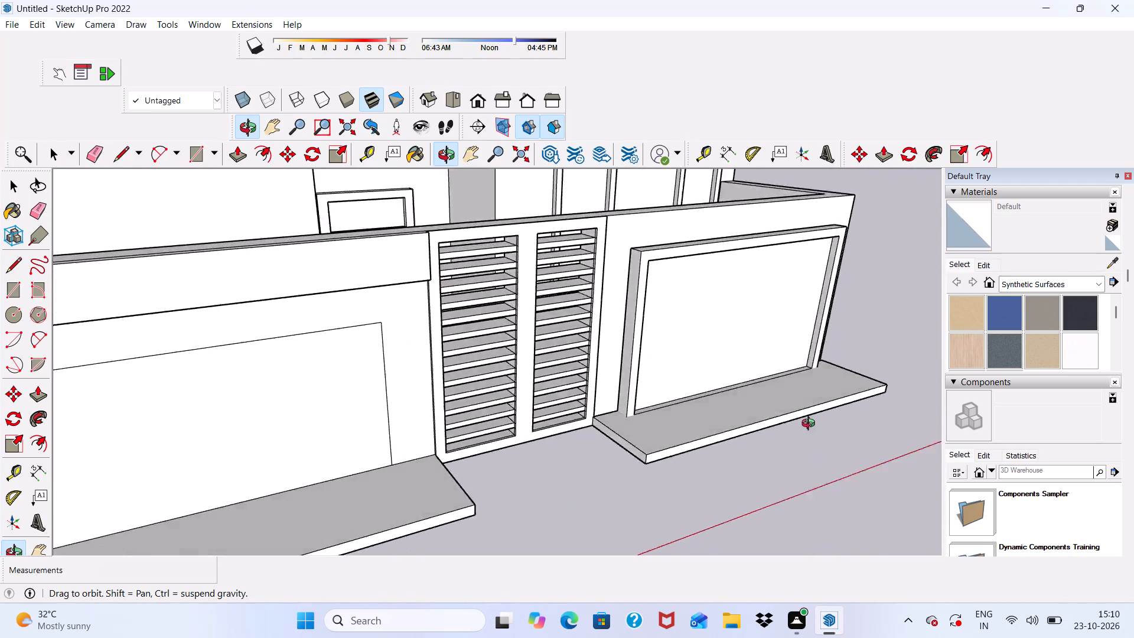
middle_click_drag(811, 425, 672, 446)
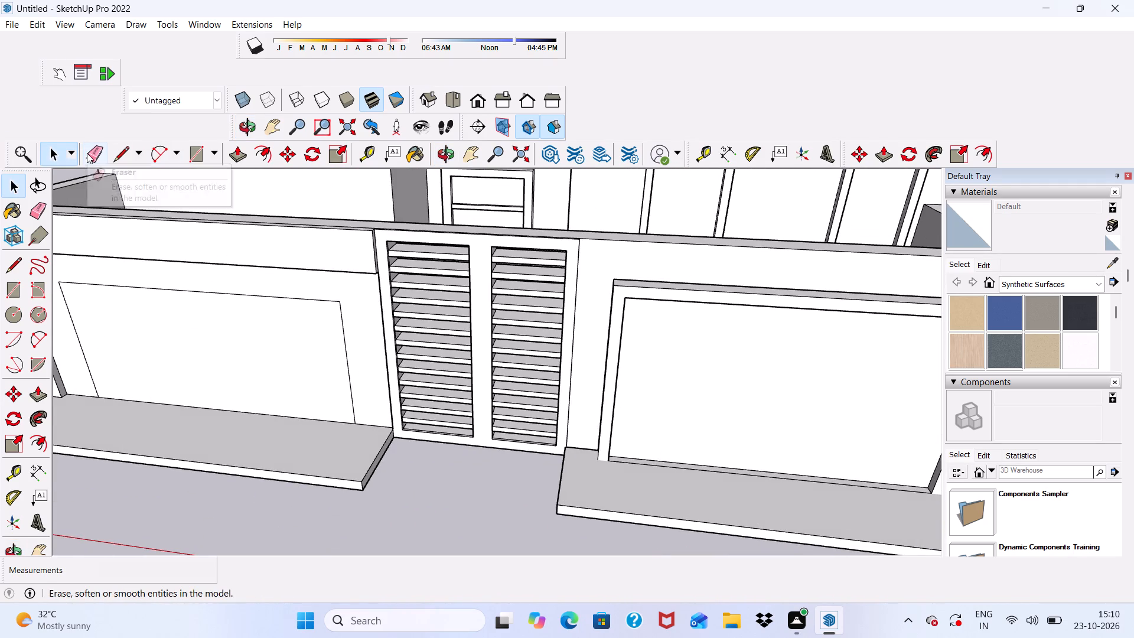
left_click(87, 153)
scroll(662, 469, "up", 4)
left_click(659, 463)
scroll(654, 467, "down", 2)
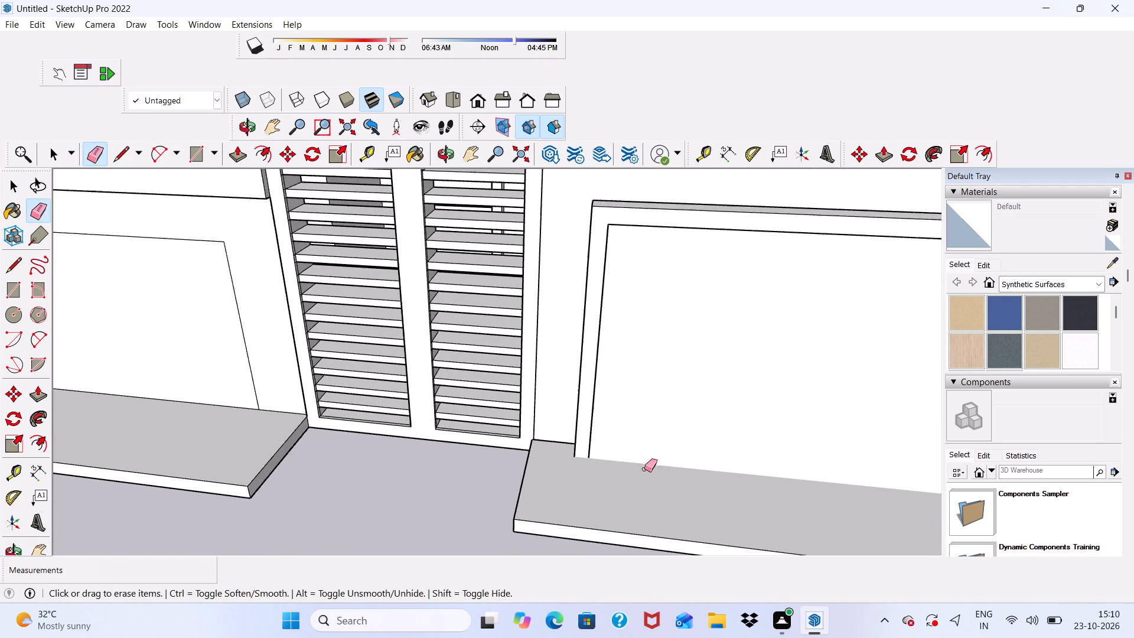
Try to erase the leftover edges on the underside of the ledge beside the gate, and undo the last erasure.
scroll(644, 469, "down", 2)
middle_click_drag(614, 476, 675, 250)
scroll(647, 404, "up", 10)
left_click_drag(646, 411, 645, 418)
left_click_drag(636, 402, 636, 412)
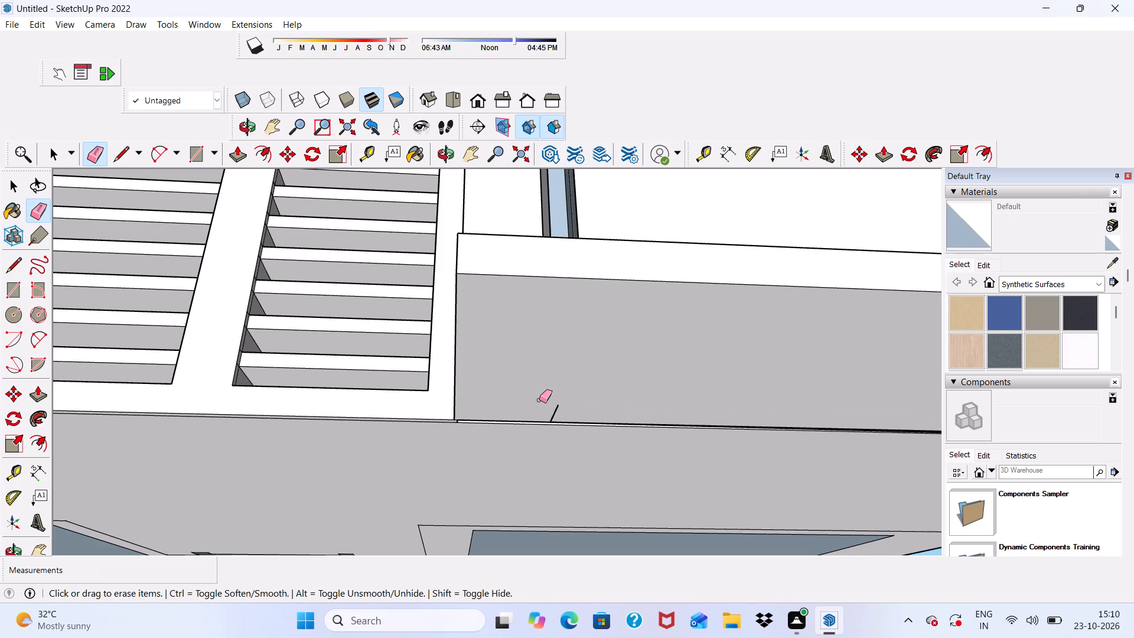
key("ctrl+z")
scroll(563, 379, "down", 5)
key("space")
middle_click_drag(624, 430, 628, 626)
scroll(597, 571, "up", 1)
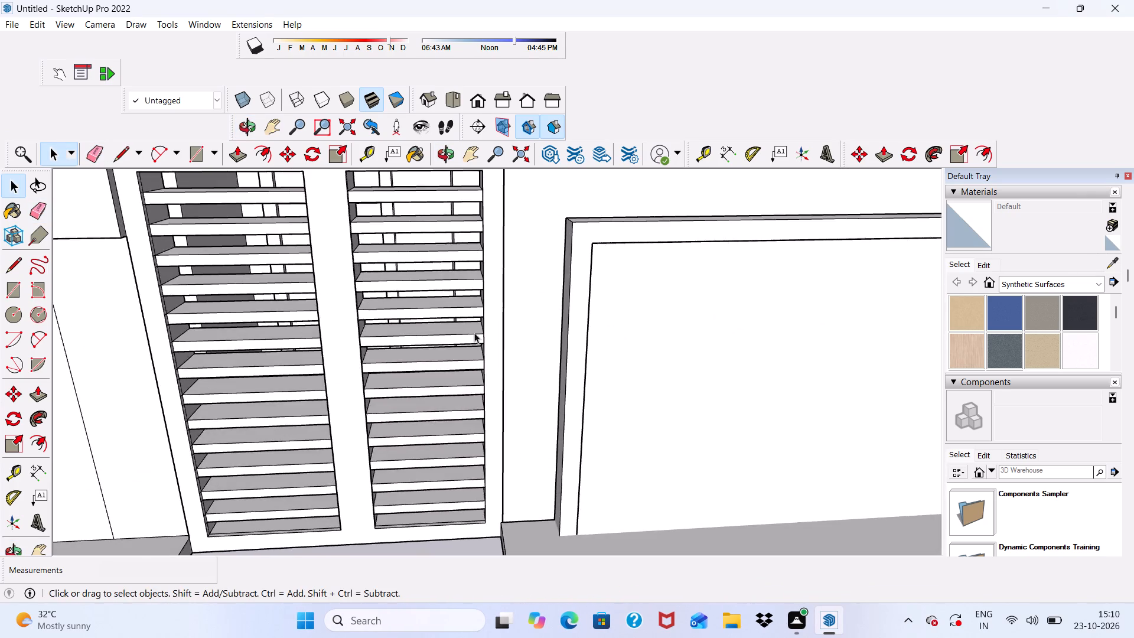
Pull the inner rectangle of the recessed panel on the other side of the gate out 3".
scroll(472, 329, "down", 7)
middle_click_drag(484, 400, 283, 392)
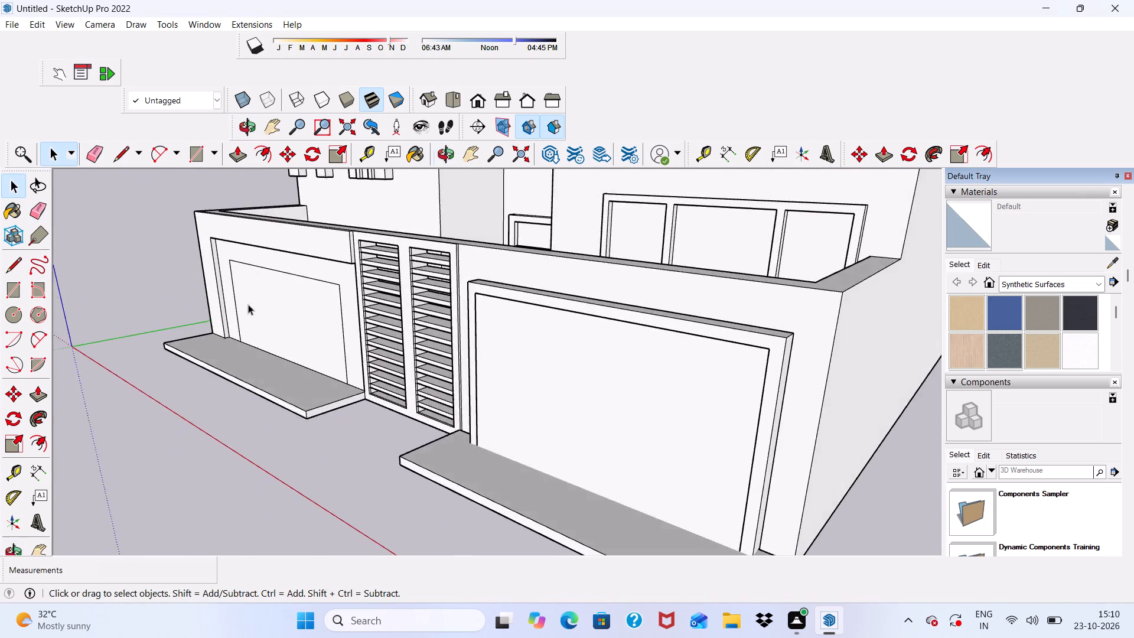
scroll(247, 301, "up", 8)
key("space")
left_click(246, 300)
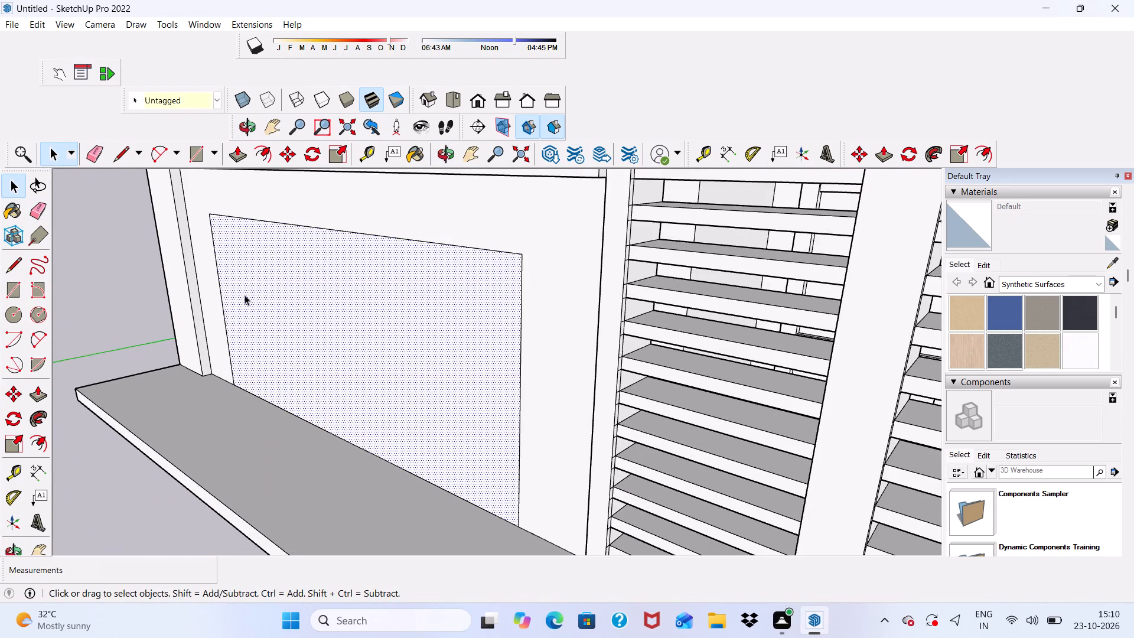
left_click(237, 141)
left_click(386, 356)
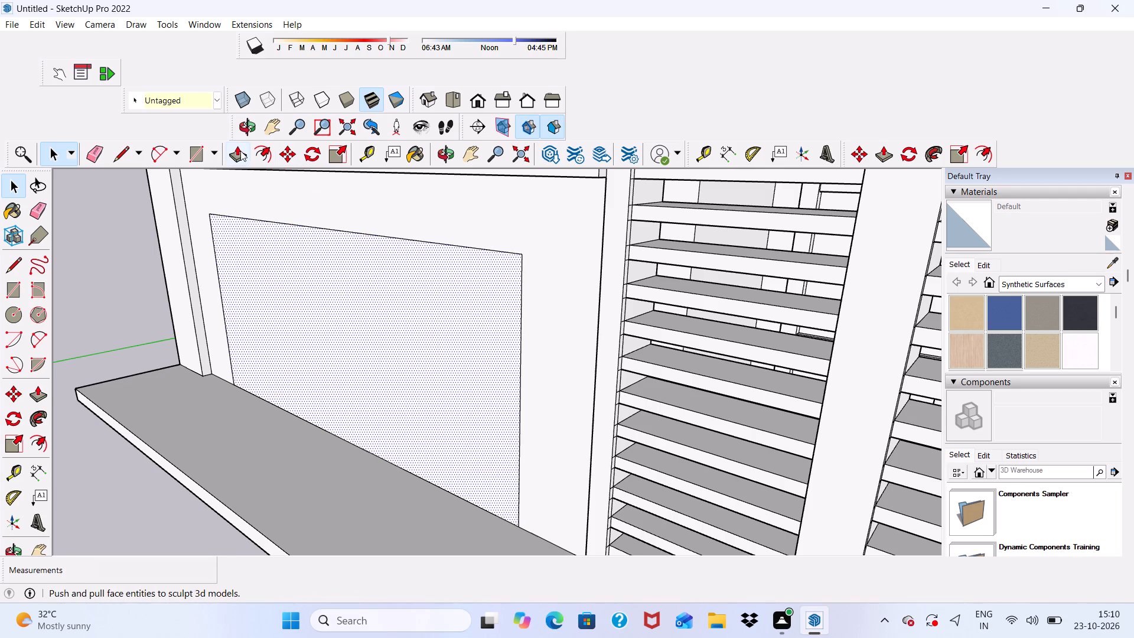
left_click(240, 151)
left_click(402, 368)
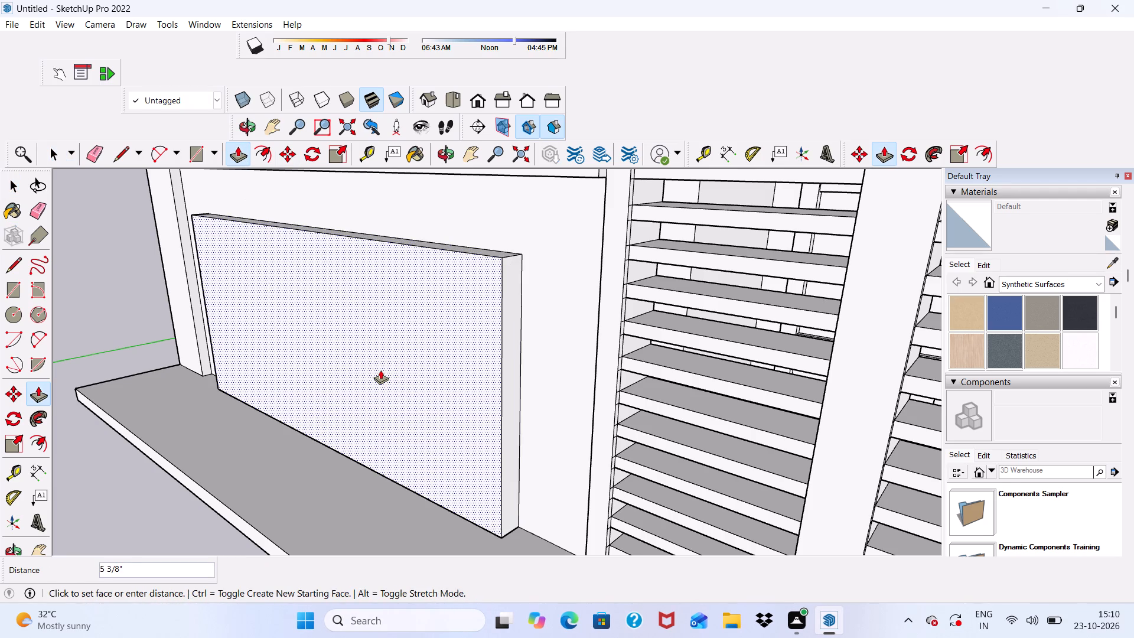
key("3")
key("shift+quotedbl")
key("Return")
key("space")
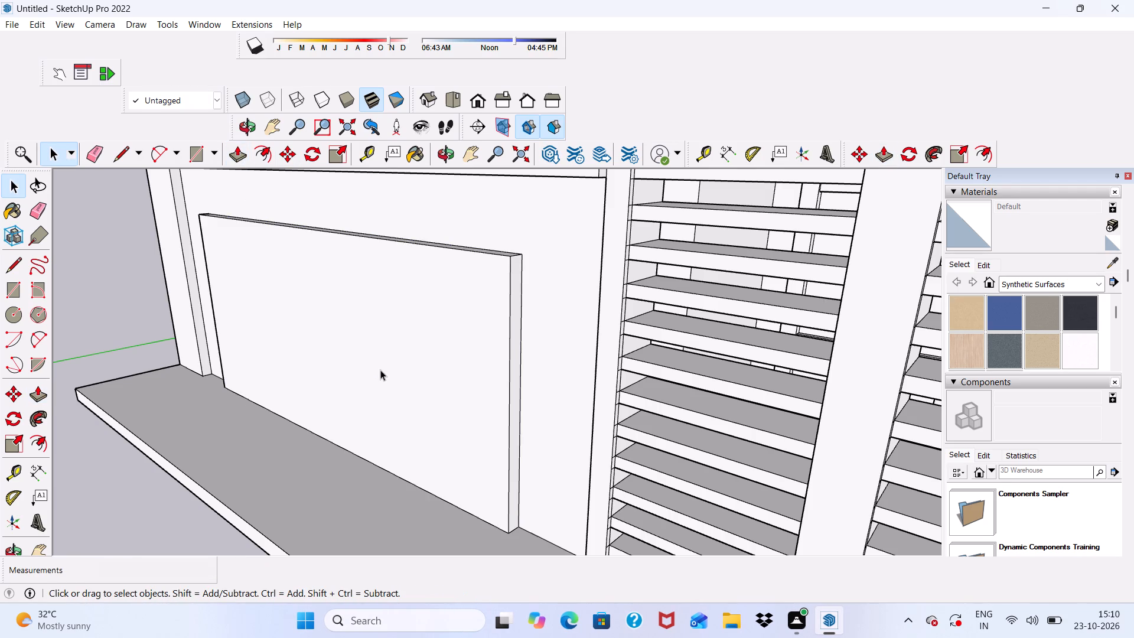
Examine the finished boundary wall panels, gate and ledges together with the whole house facade from front, below and above.
scroll(377, 435, "down", 10)
middle_click_drag(360, 427, 579, 441)
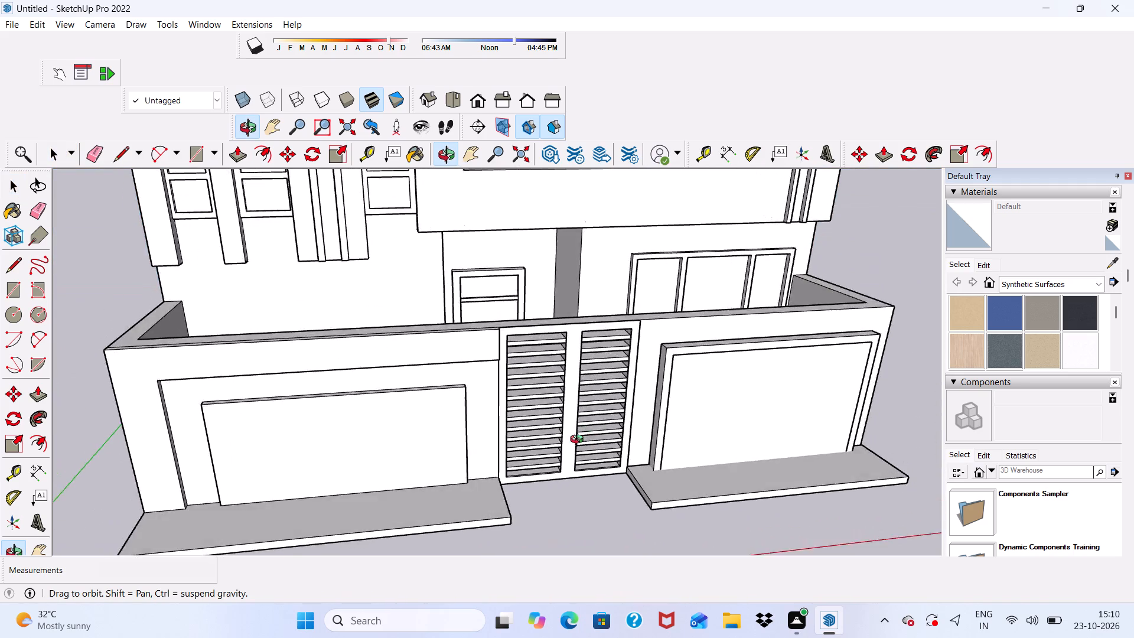
middle_click_drag(579, 441, 570, 430)
scroll(556, 402, "down", 7)
middle_click_drag(536, 465, 509, 302)
scroll(509, 302, "up", 6)
scroll(504, 258, "down", 9)
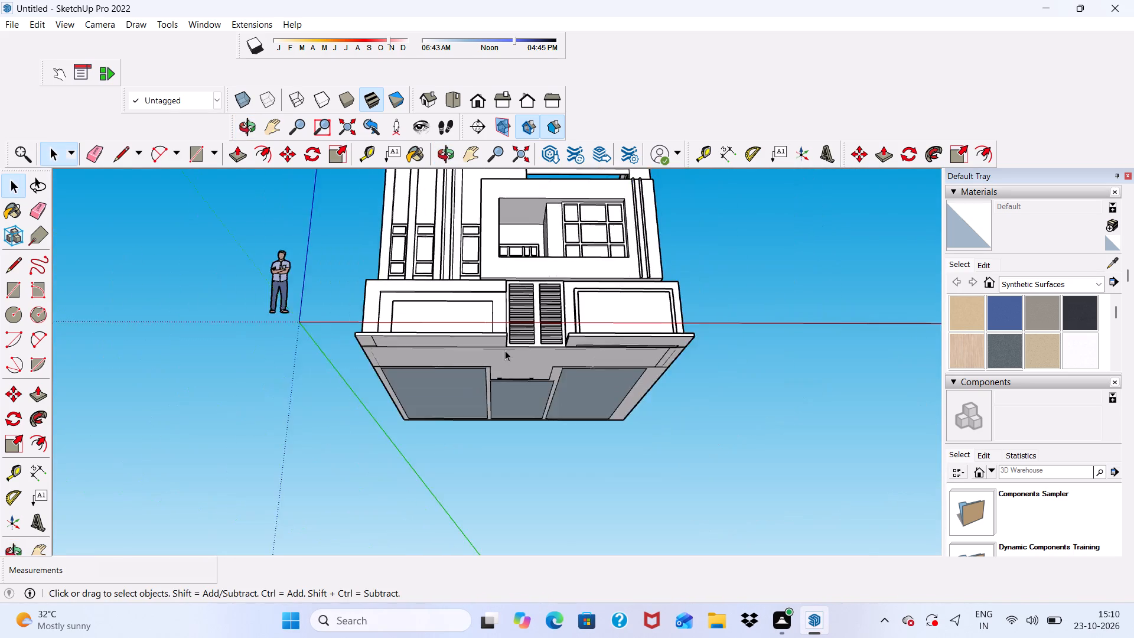
middle_click_drag(505, 350, 533, 558)
scroll(533, 558, "down", 1)
scroll(497, 391, "up", 1)
scroll(467, 282, "down", 6)
scroll(522, 223, "up", 5)
middle_click_drag(534, 304, 513, 191)
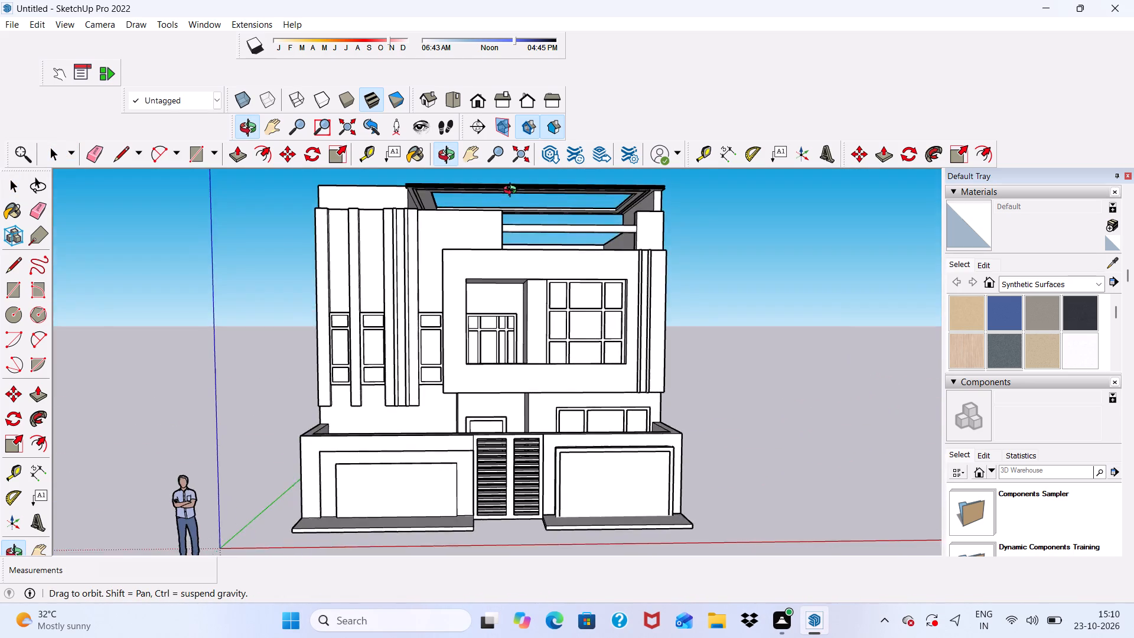
middle_click_drag(513, 191, 520, 173)
scroll(495, 318, "down", 6)
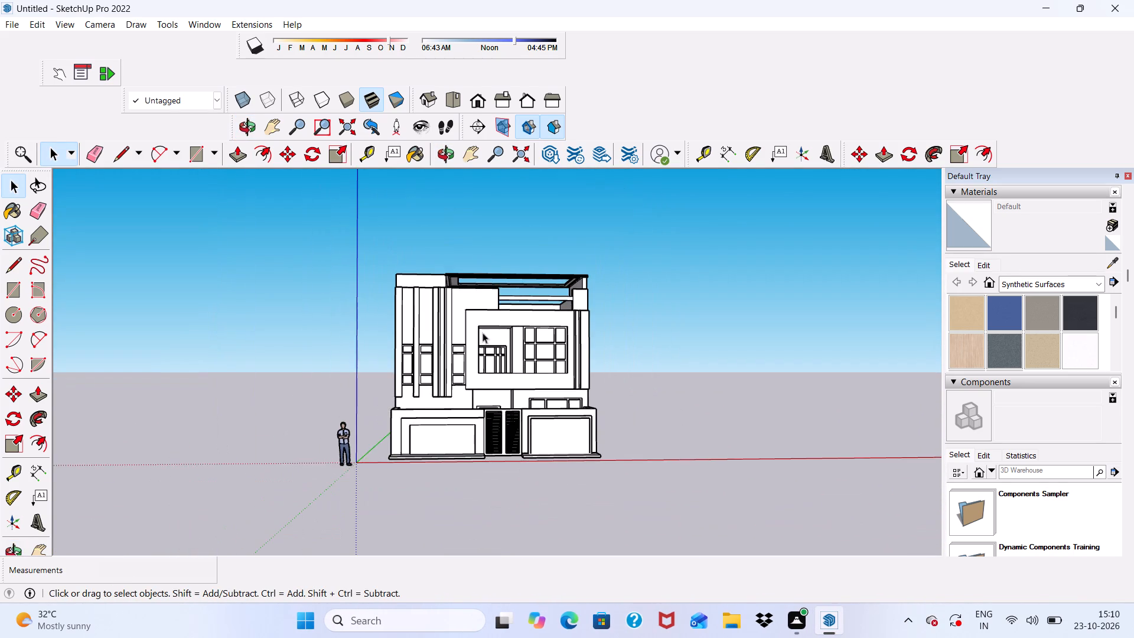
scroll(483, 276, "up", 2)
scroll(483, 299, "down", 4)
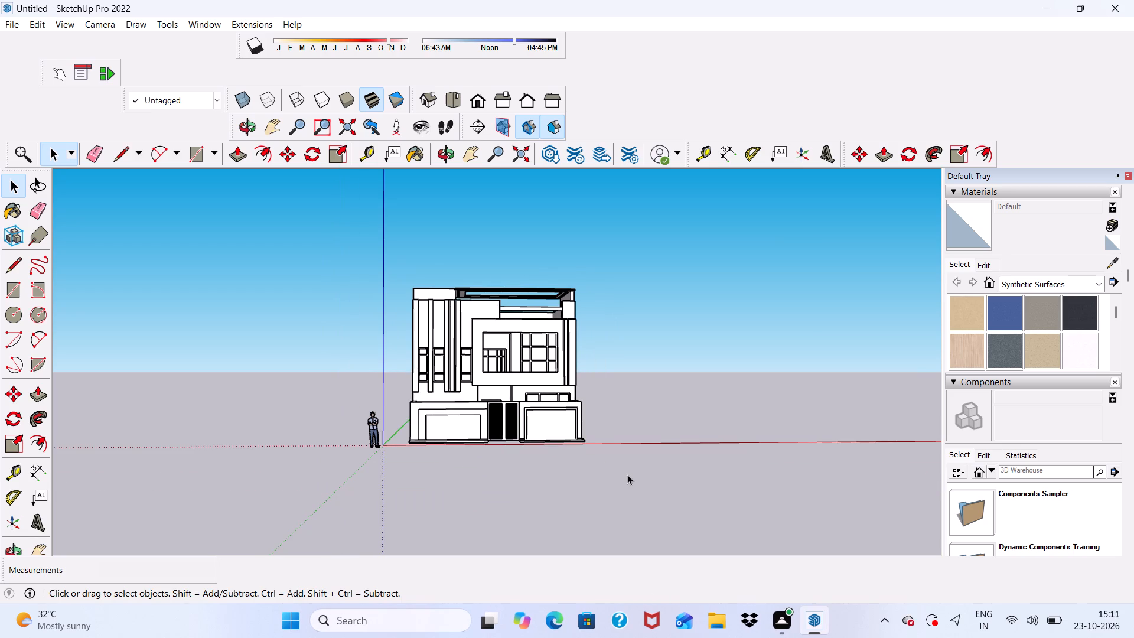
scroll(601, 227, "up", 5)
scroll(591, 246, "down", 1)
scroll(535, 377, "up", 6)
scroll(482, 135, "down", 3)
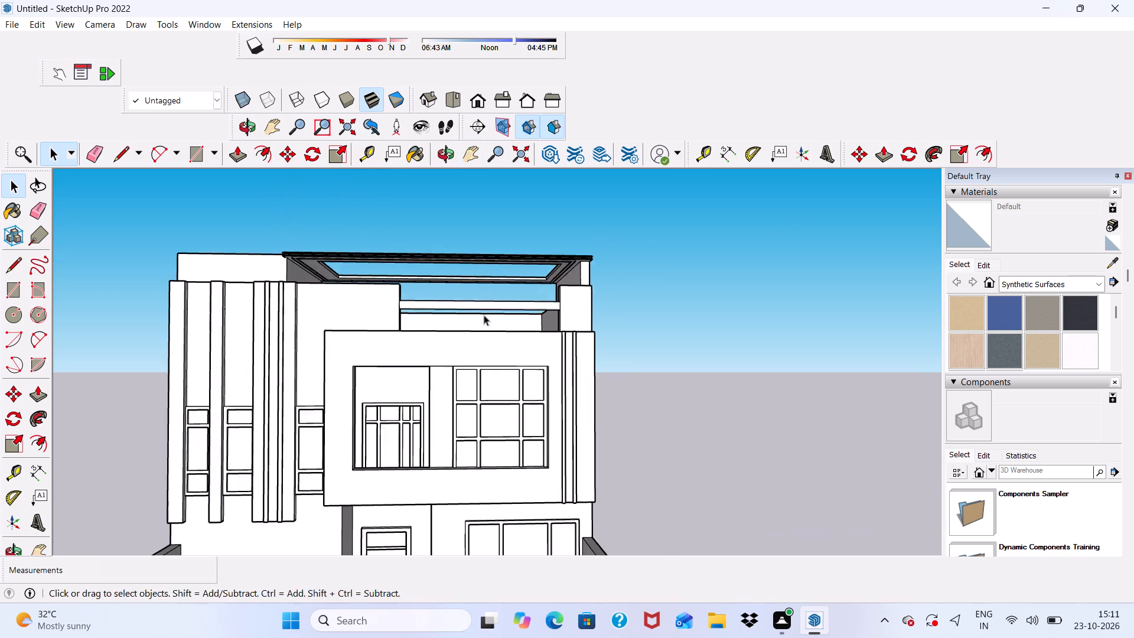
scroll(484, 315, "down", 1)
scroll(481, 334, "up", 5)
scroll(480, 156, "down", 4)
middle_click_drag(520, 264, 508, 366)
scroll(480, 248, "down", 5)
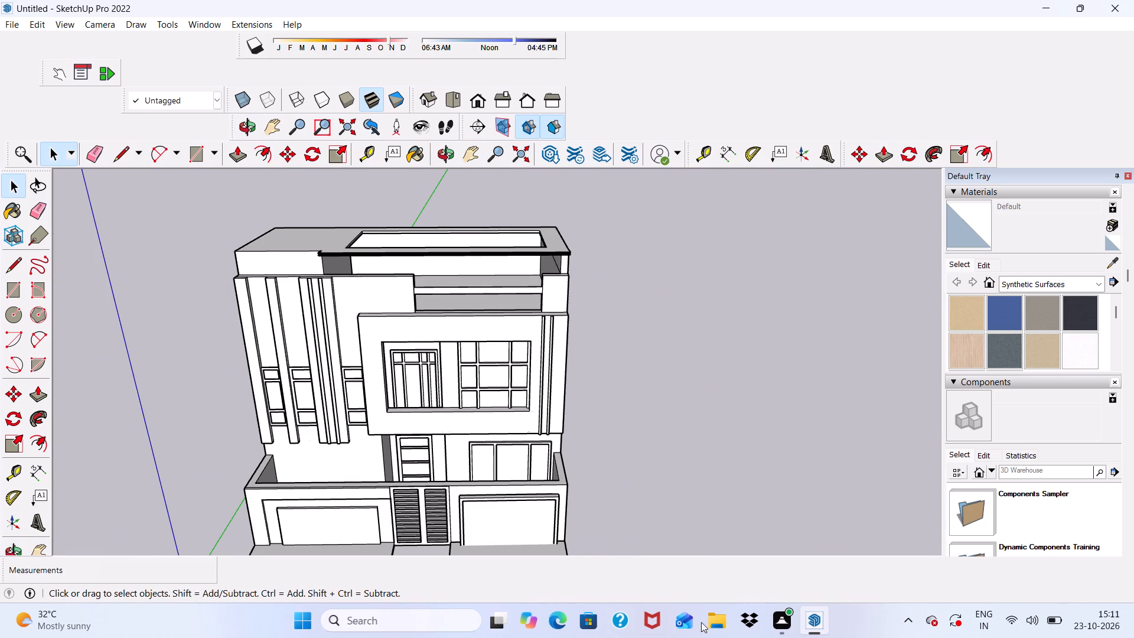
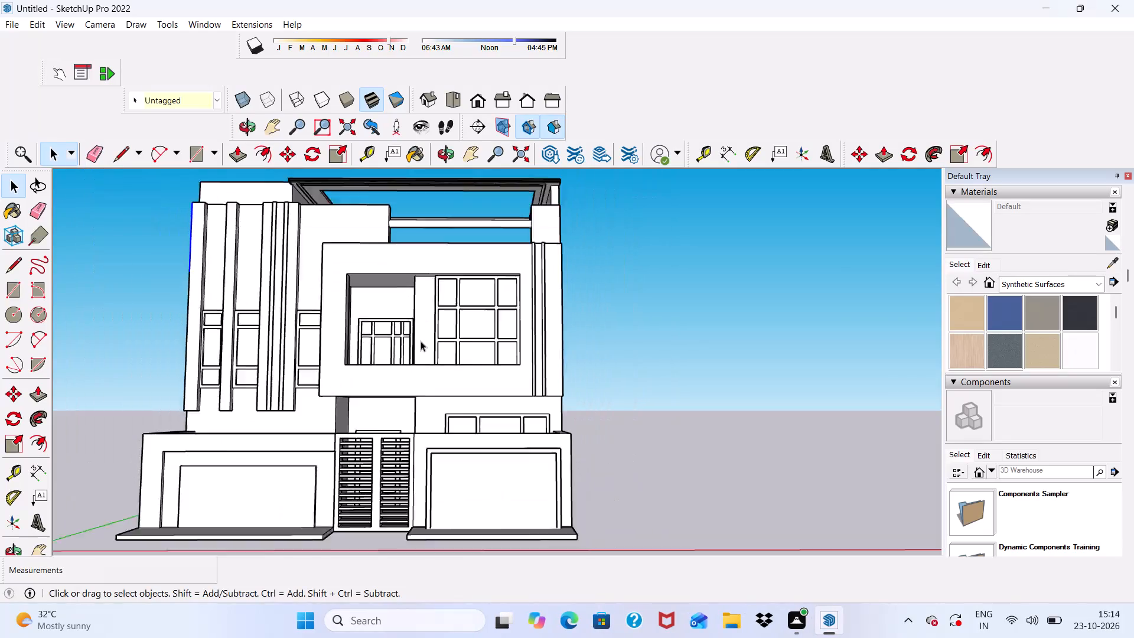
Paint the front face of the large upper-floor window frame with Sandstone from the Stone materials.
middle_click_drag(421, 353, 400, 402)
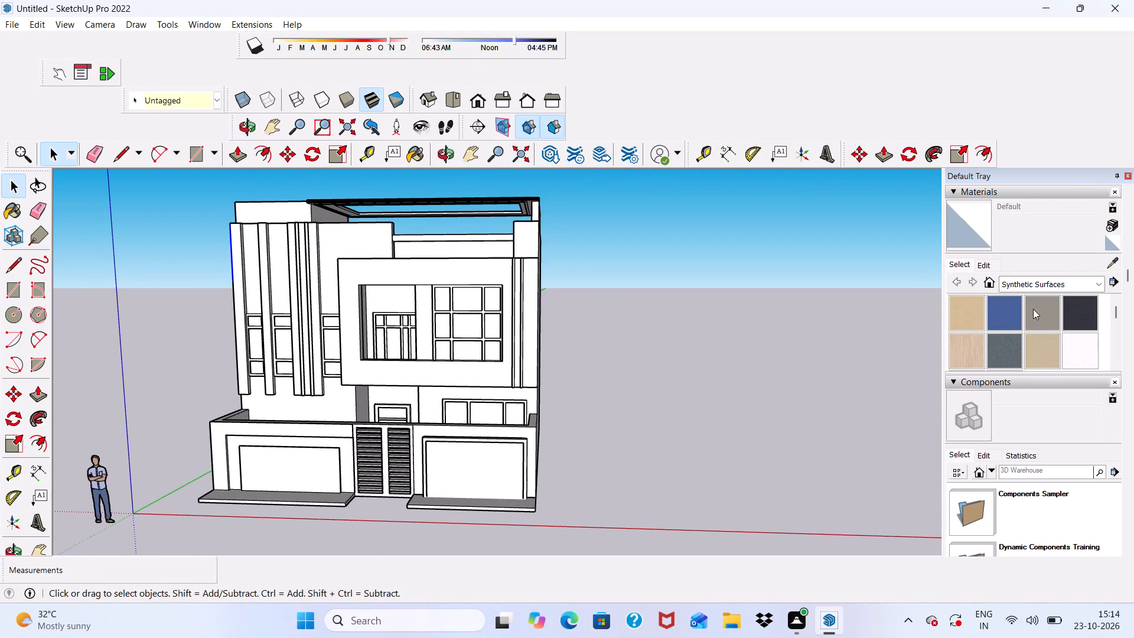
scroll(1033, 309, "down", 2)
left_click(1099, 286)
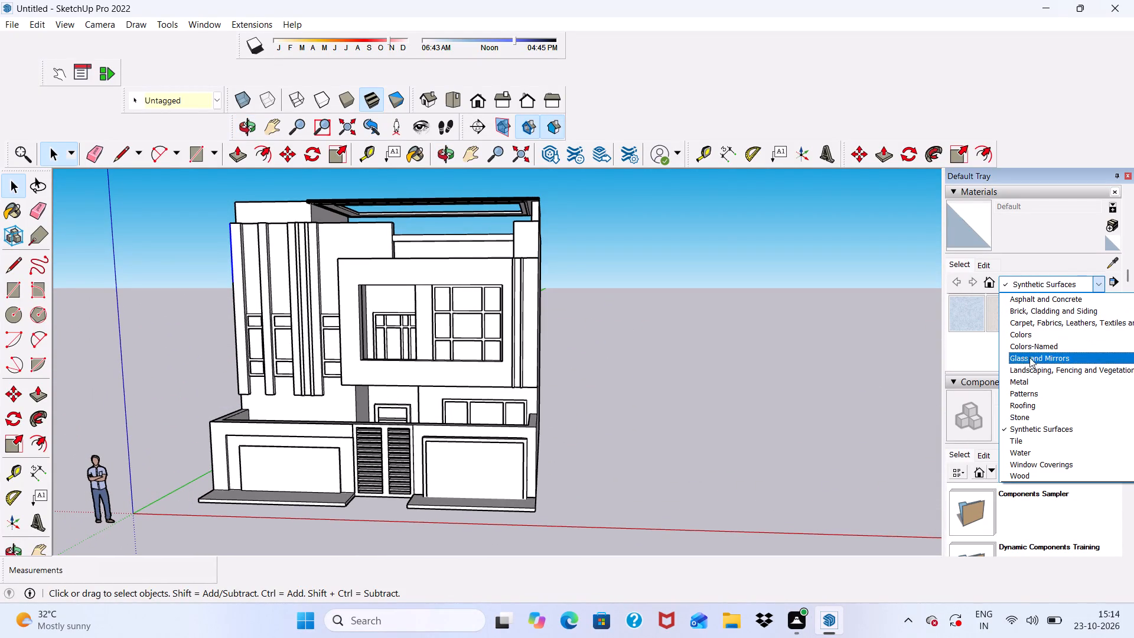
left_click(1018, 424)
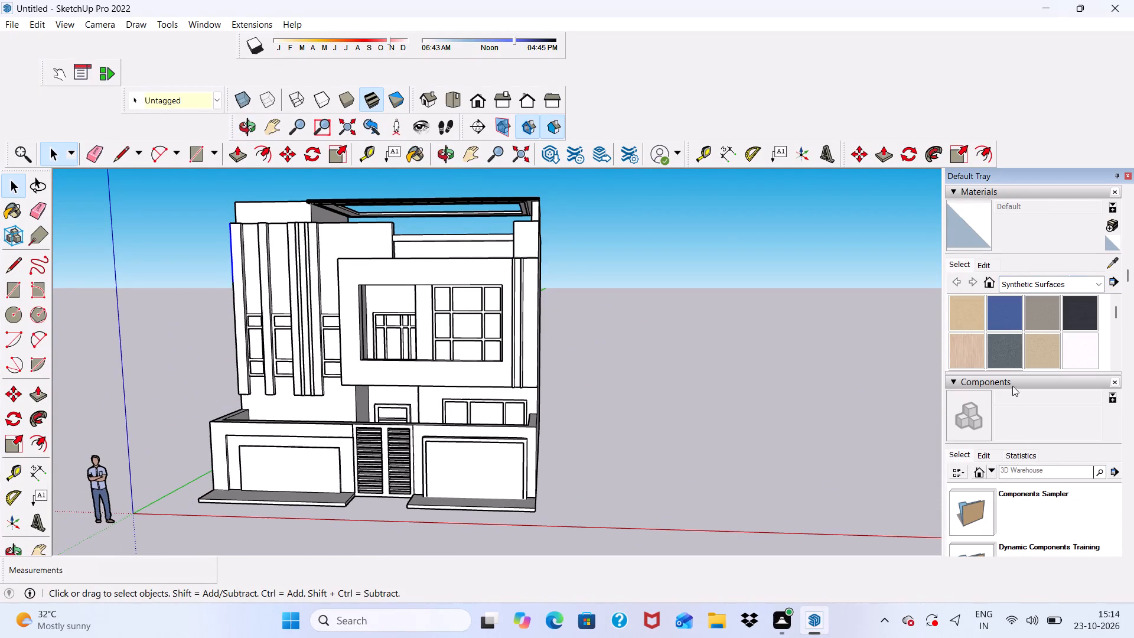
scroll(1003, 329, "down", 2)
scroll(1003, 329, "up", 2)
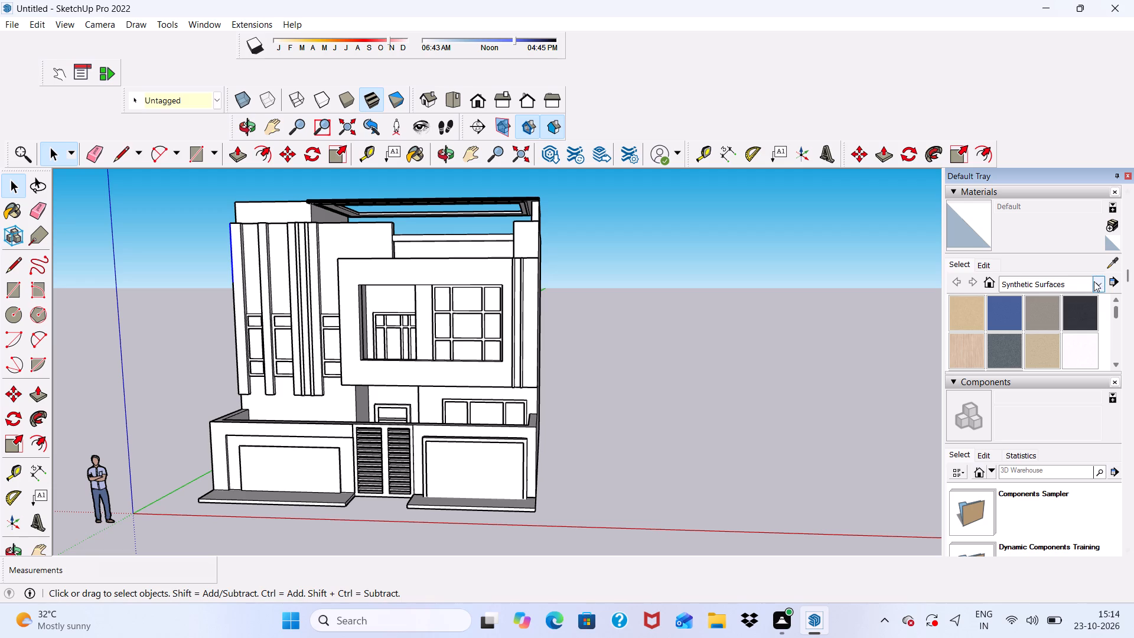
left_click(1094, 281)
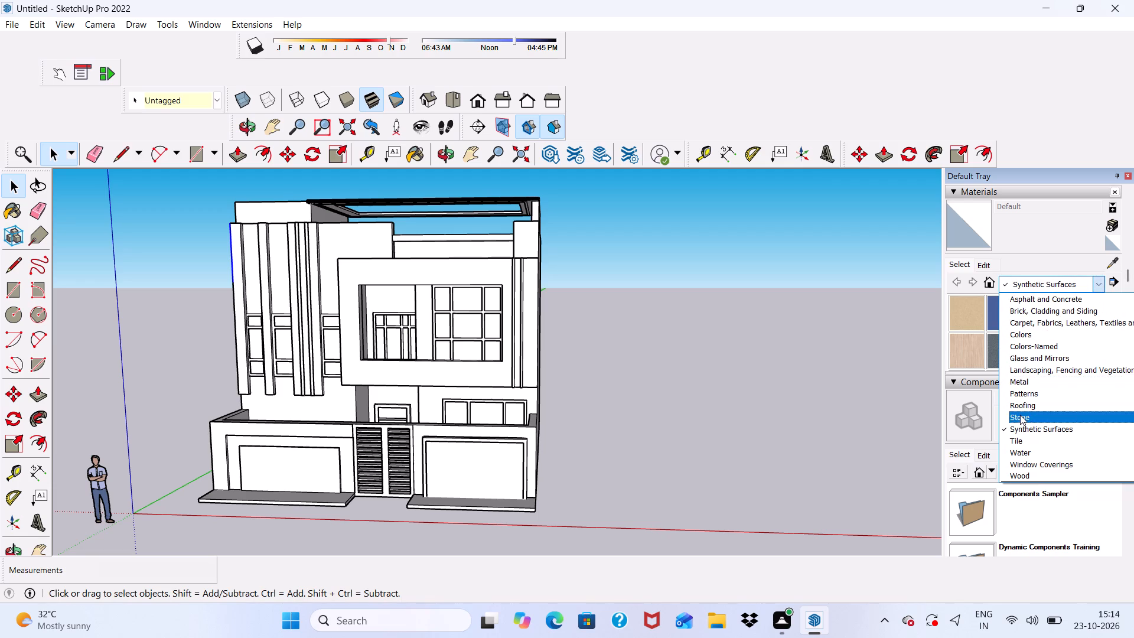
left_click(1020, 415)
left_click(962, 356)
scroll(544, 279, "up", 4)
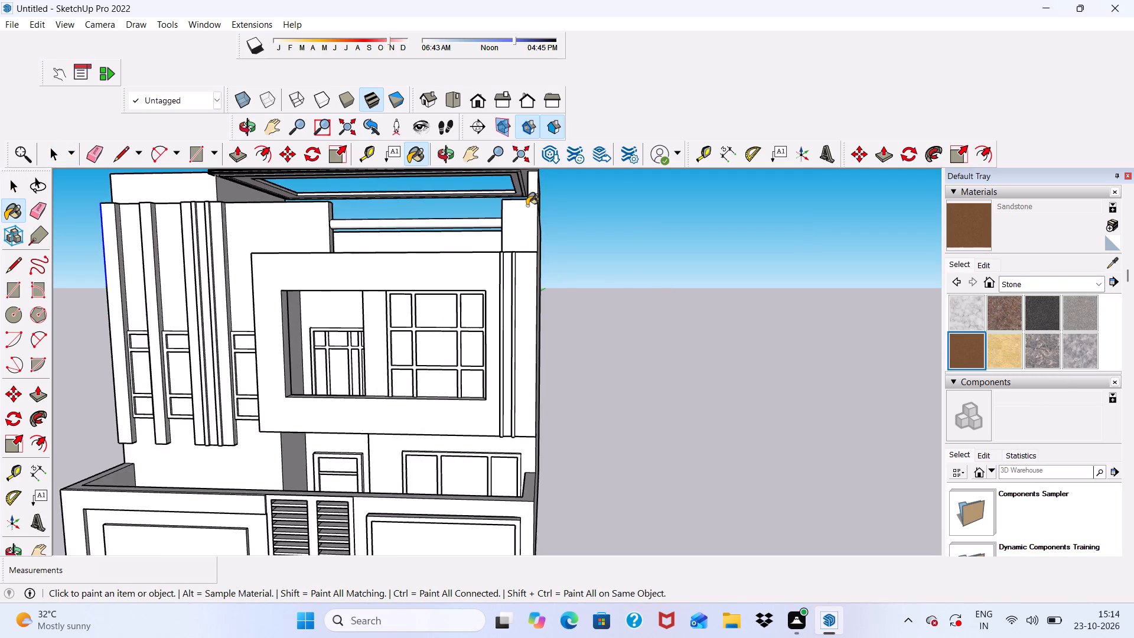
scroll(527, 206, "up", 18)
left_click(369, 279)
Paint Sandstone on the right and bottom reveals of the top-row centre and right panes, plus the middle-row right pane's right reveal.
scroll(410, 316, "down", 3)
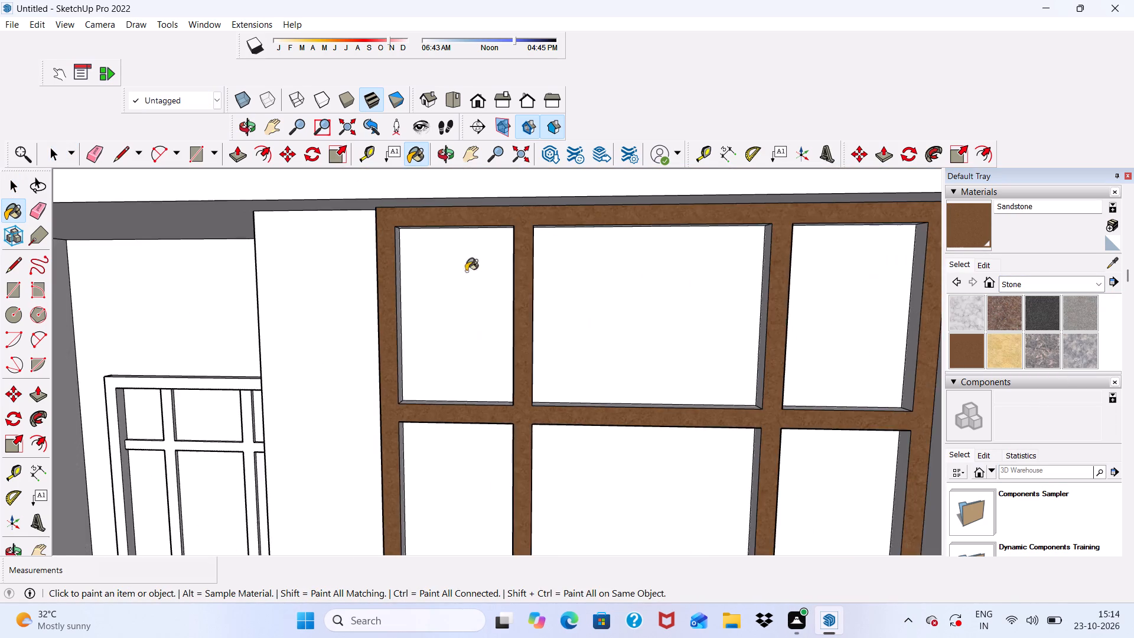
scroll(451, 266, "down", 5)
middle_click_drag(530, 357, 730, 403)
scroll(700, 327, "up", 9)
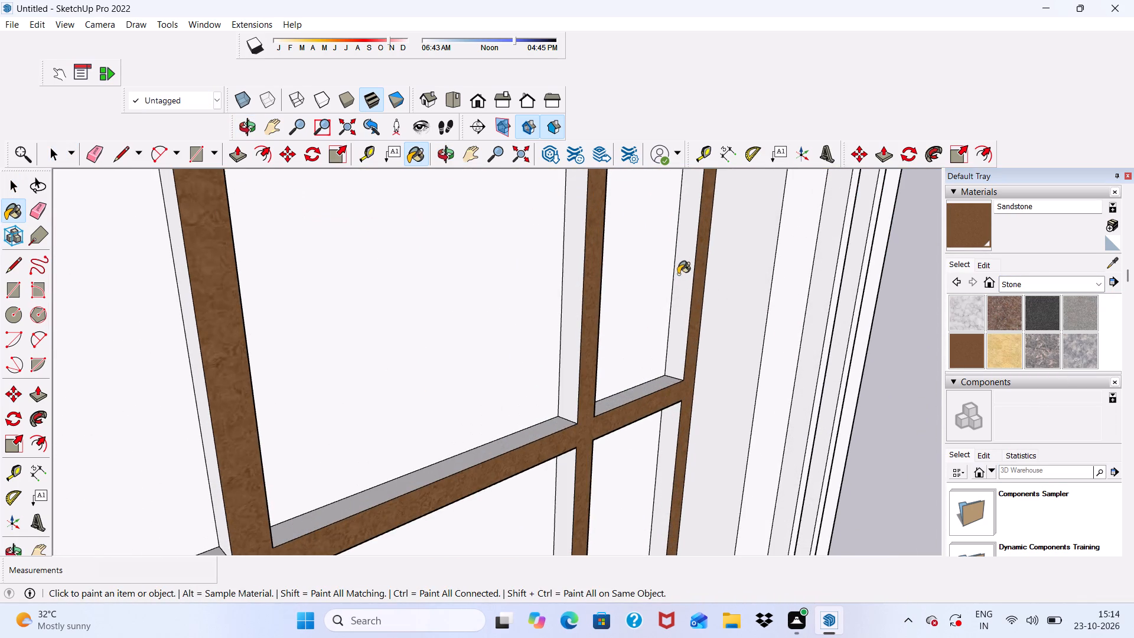
left_click(678, 274)
scroll(663, 375, "up", 3)
left_click(640, 394)
scroll(548, 383, "up", 2)
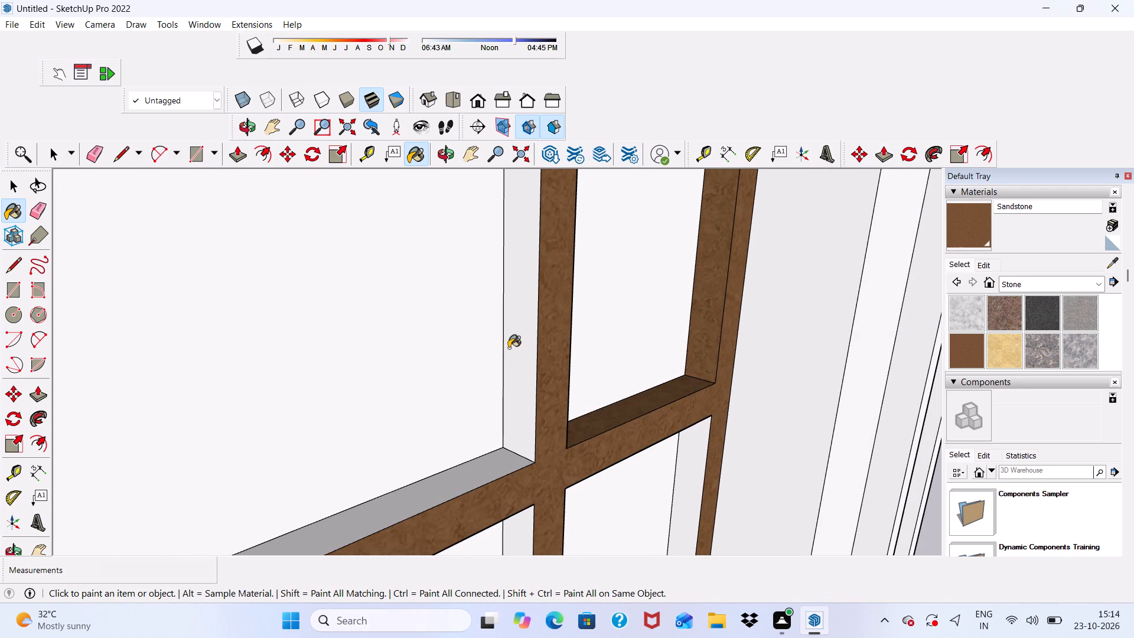
left_click(526, 340)
left_click(498, 467)
scroll(494, 369, "down", 5)
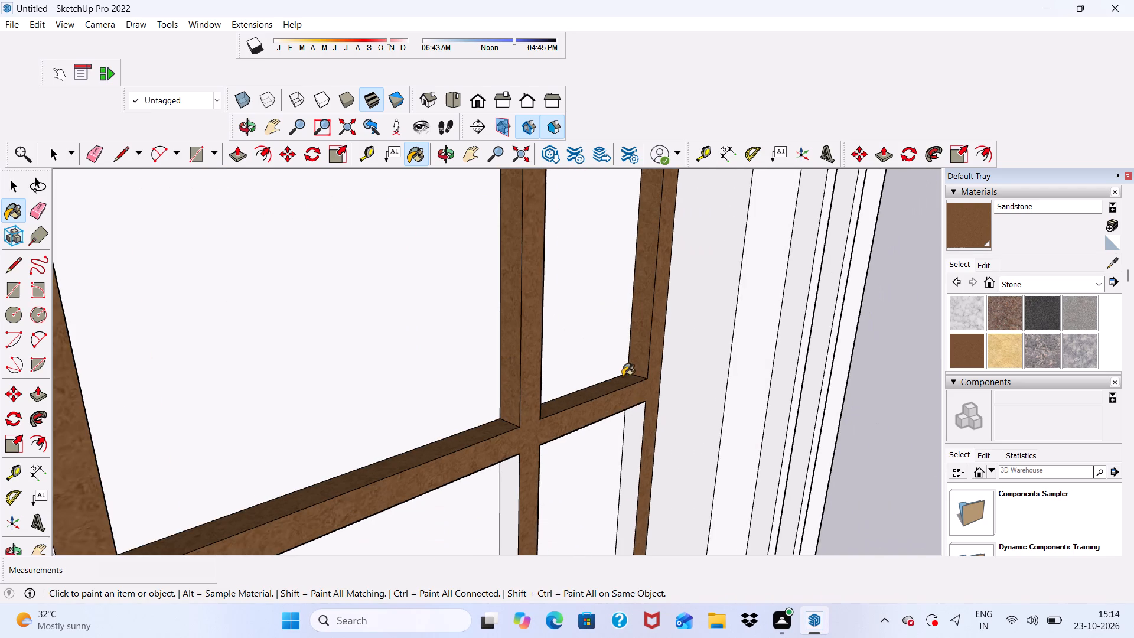
left_click(632, 448)
Paint the head reveals of the top-row centre and right panes and the right pane's left reveal with Sandstone.
scroll(584, 338, "down", 5)
middle_click_drag(576, 393, 312, 123)
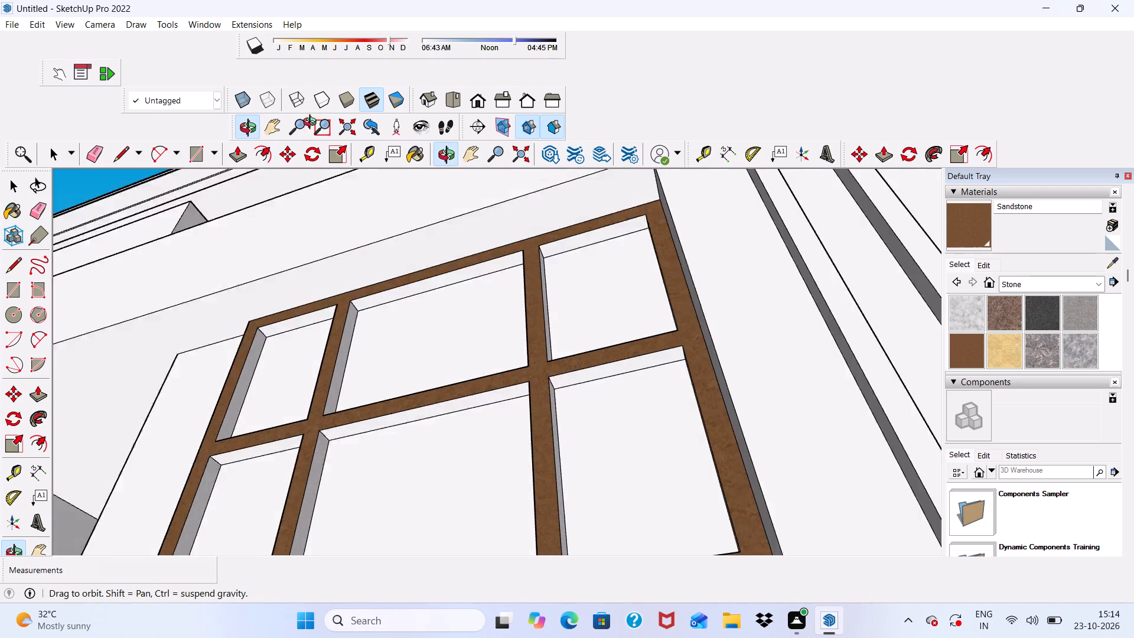
middle_click_drag(312, 123, 325, 132)
scroll(551, 253, "up", 5)
left_click(553, 245)
scroll(553, 259, "up", 5)
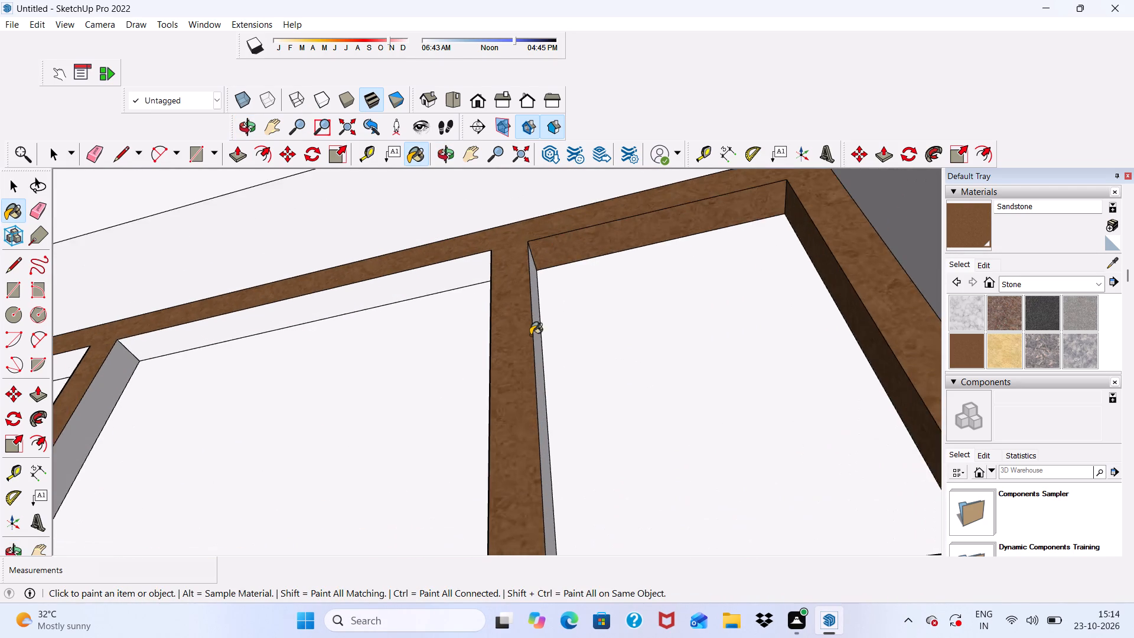
scroll(530, 335, "up", 3)
left_click(539, 349)
scroll(470, 243, "up", 1)
left_click(447, 233)
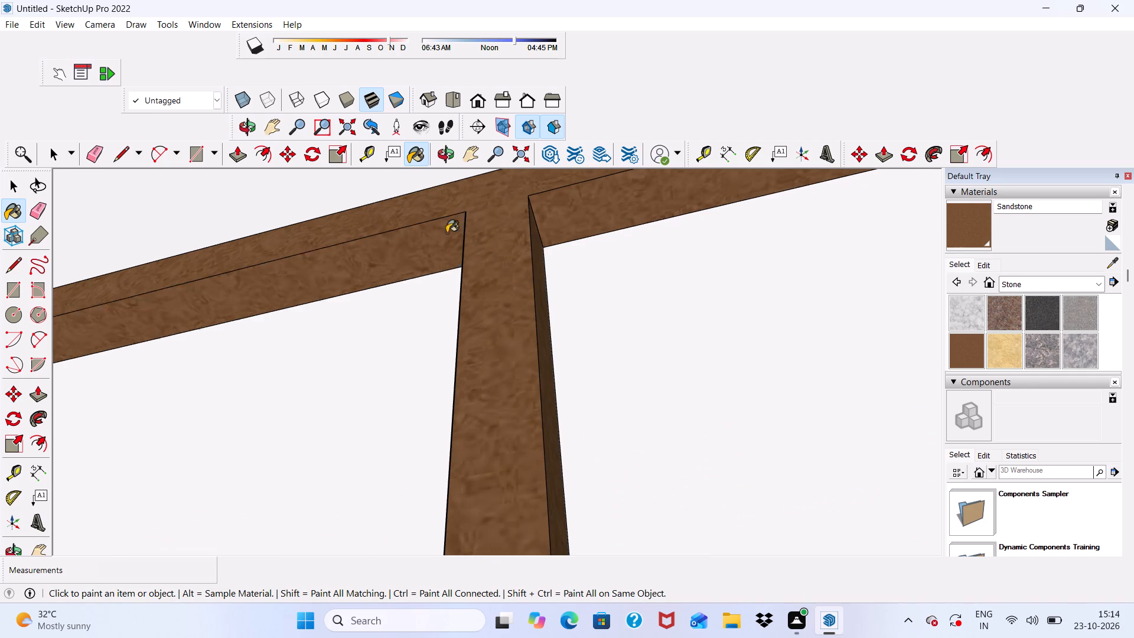
Paint both side faces of the window's left mullion along the top row with Sandstone.
scroll(447, 233, "down", 4)
middle_click_drag(511, 320, 567, 441)
scroll(512, 369, "down", 7)
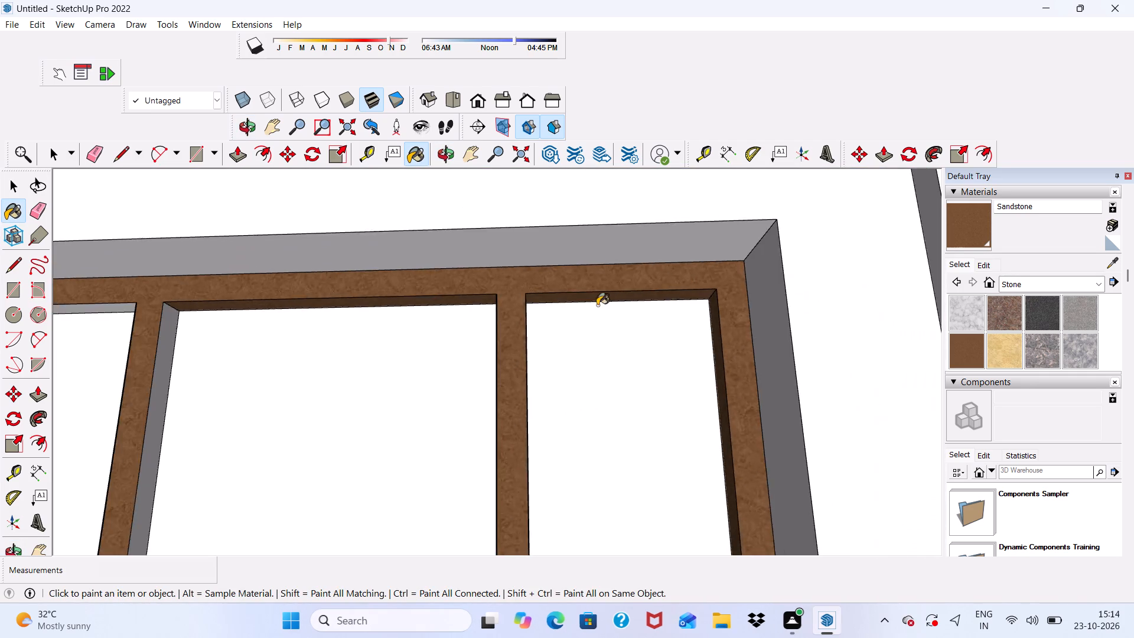
scroll(597, 305, "down", 4)
scroll(376, 386, "up", 13)
left_click(307, 399)
scroll(249, 328, "down", 3)
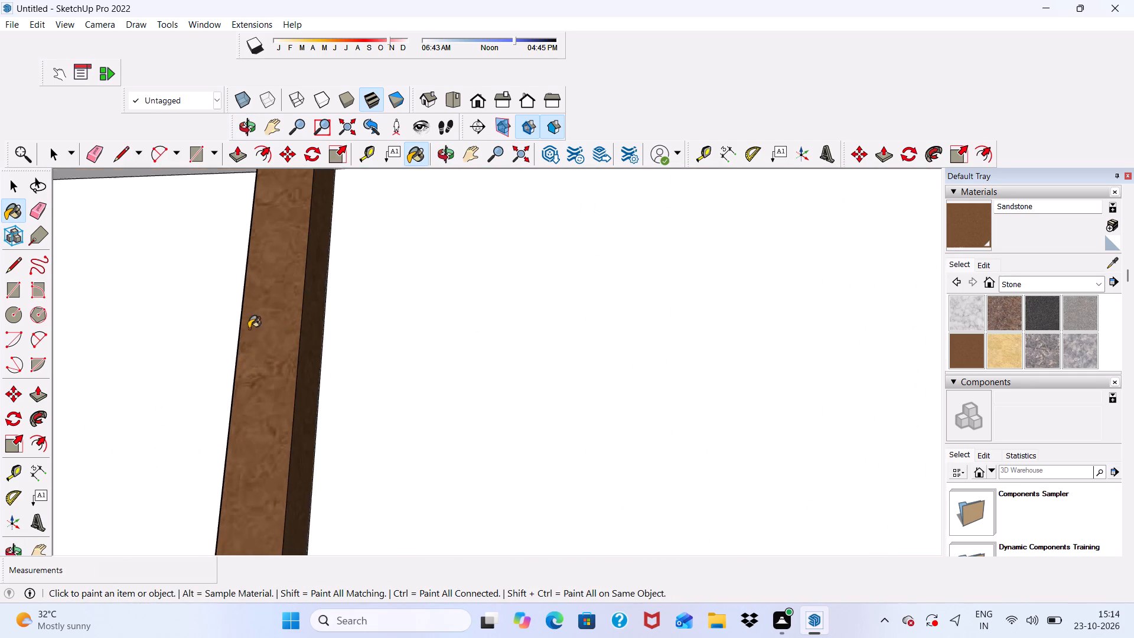
scroll(249, 328, "down", 2)
middle_click_drag(246, 367, 503, 500)
scroll(384, 383, "up", 1)
left_click(357, 330)
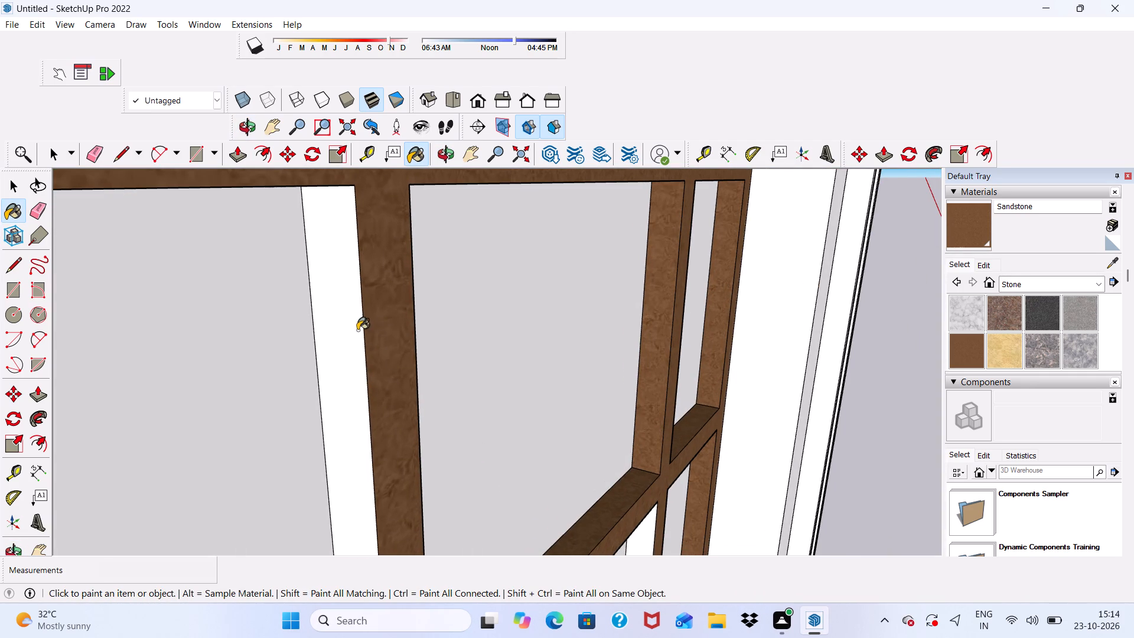
Paint the head reveal and left reveal of the window's top-left pane with Sandstone.
scroll(356, 309, "down", 8)
middle_click_drag(405, 363, 252, 133)
scroll(248, 167, "up", 3)
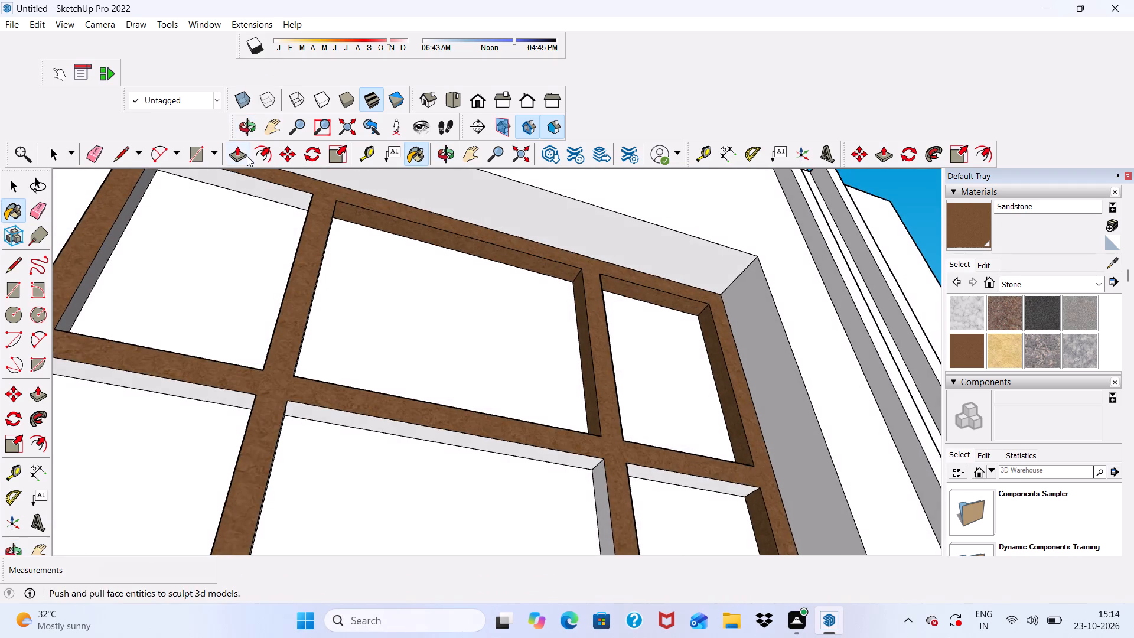
scroll(247, 196, "up", 1)
left_click(246, 185)
scroll(126, 223, "up", 3)
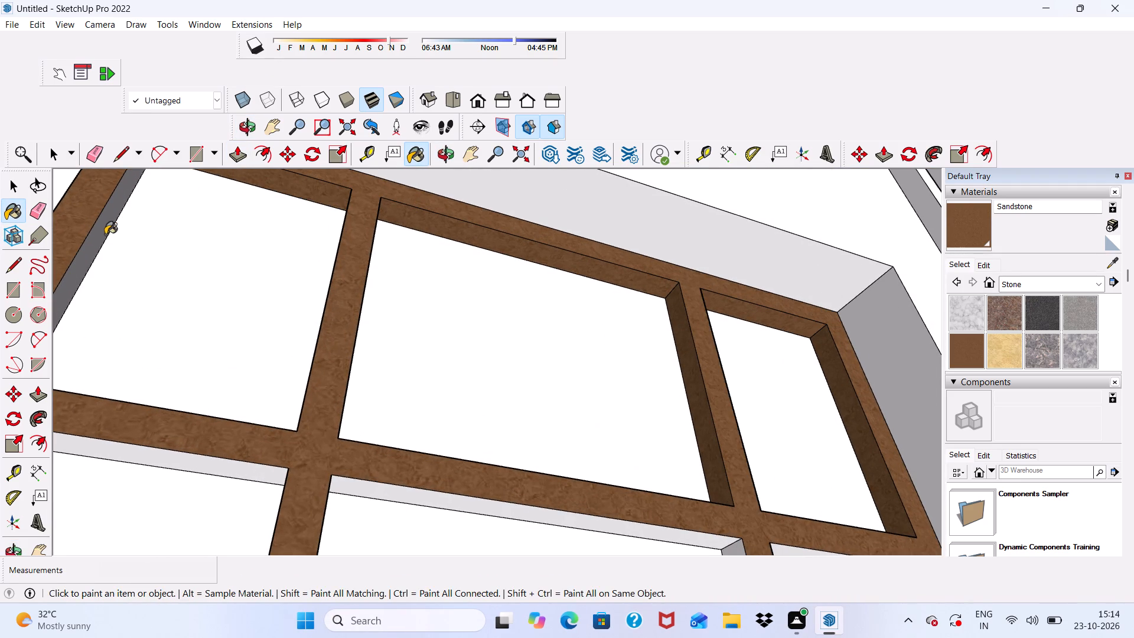
left_click(91, 236)
Paint the head reveals of all three middle-row panes and both side reveals of the centre pane with Sandstone.
scroll(136, 235, "down", 9)
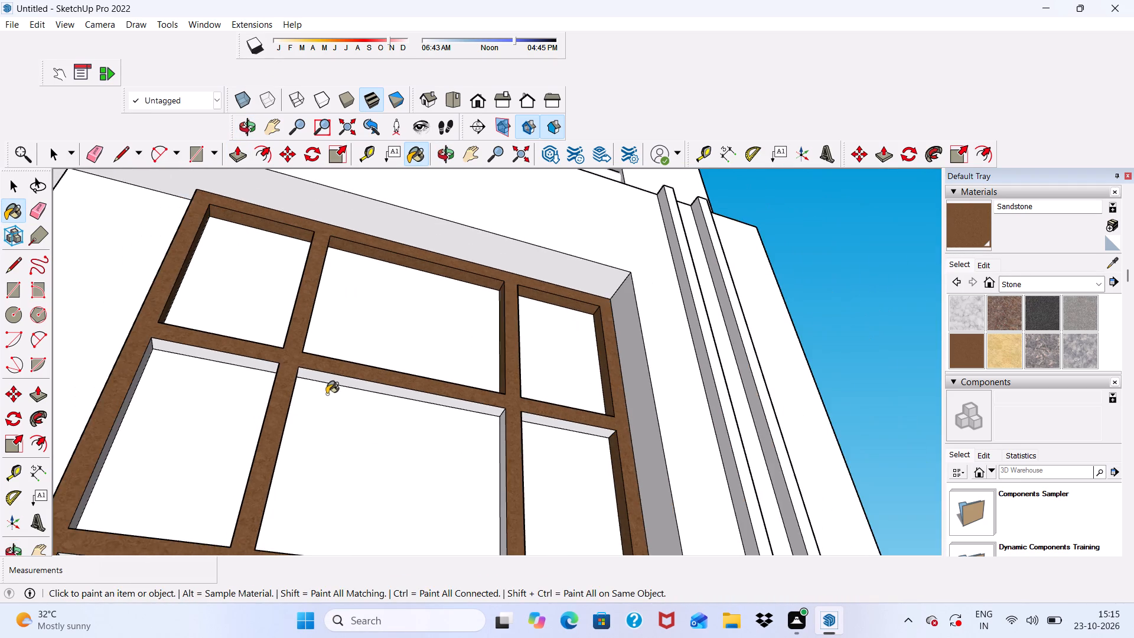
middle_click_drag(327, 394, 309, 287)
scroll(312, 333, "up", 2)
left_click(320, 301)
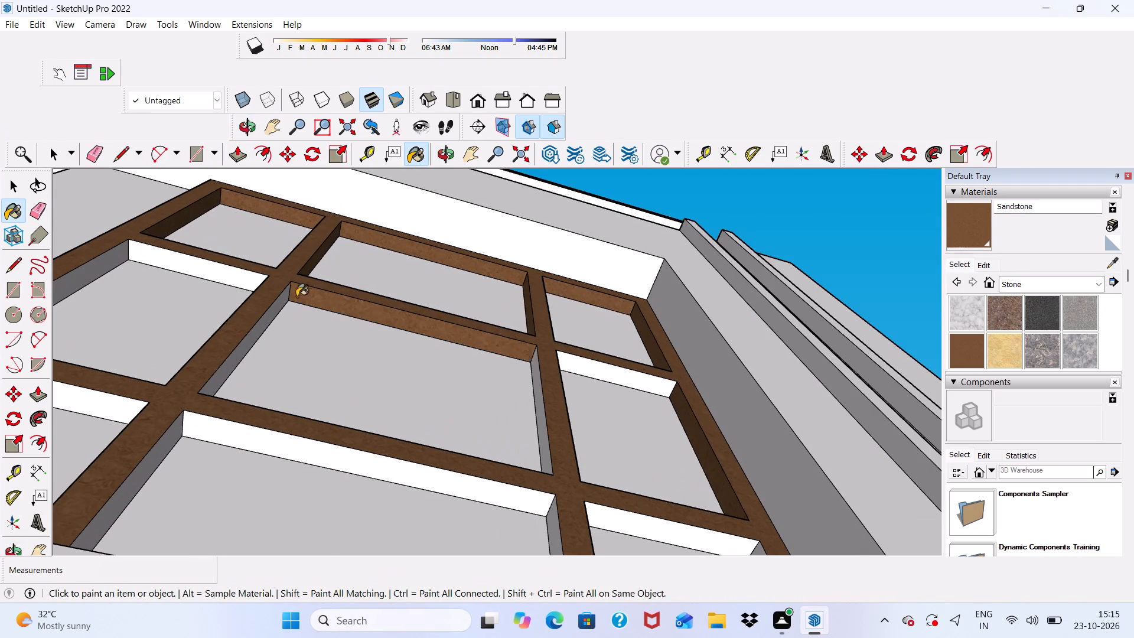
scroll(288, 302, "up", 3)
left_click(246, 347)
left_click(227, 266)
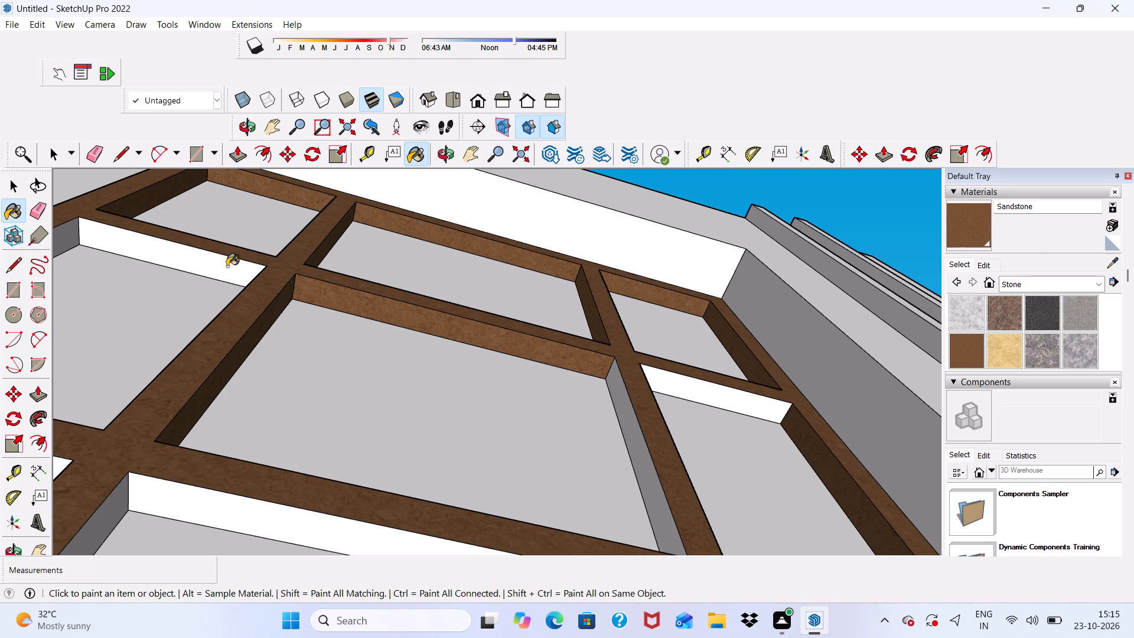
left_click(640, 436)
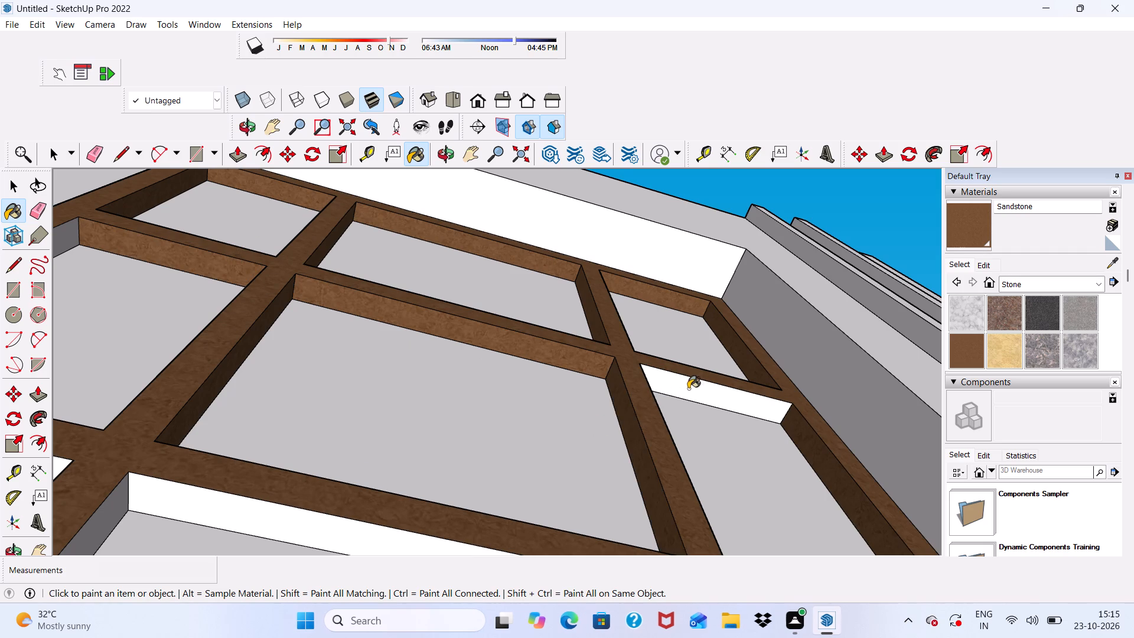
left_click(692, 386)
Paint the left reveals of the middle-row right and left panes with Sandstone.
scroll(595, 319, "down", 5)
middle_click_drag(556, 356, 452, 446)
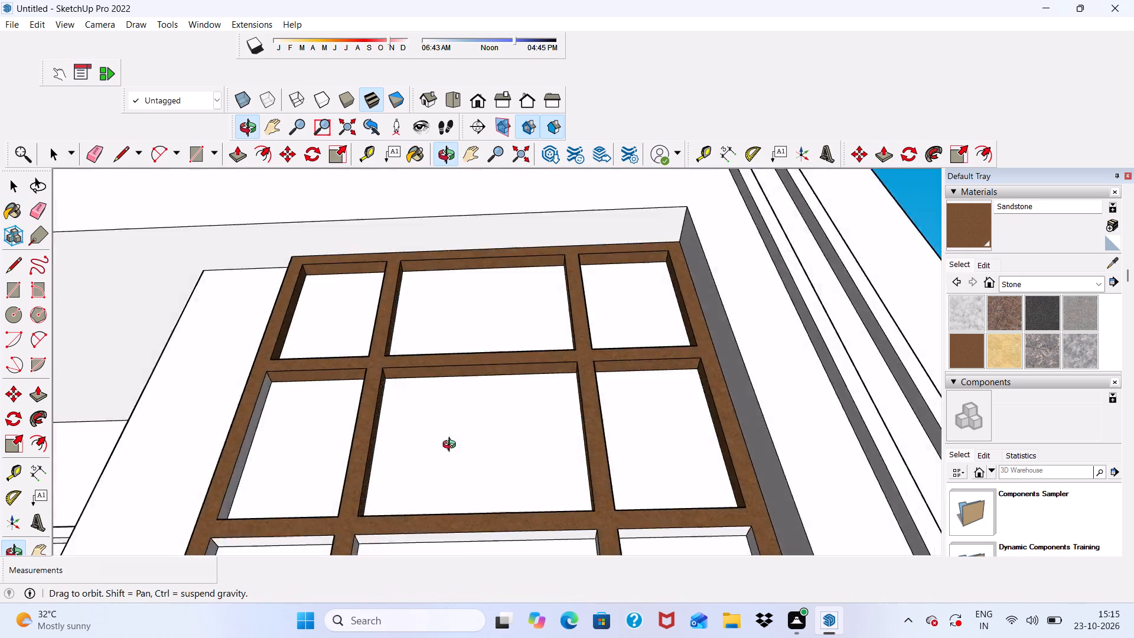
middle_click_drag(452, 446, 357, 549)
scroll(573, 502, "up", 4)
scroll(539, 448, "up", 3)
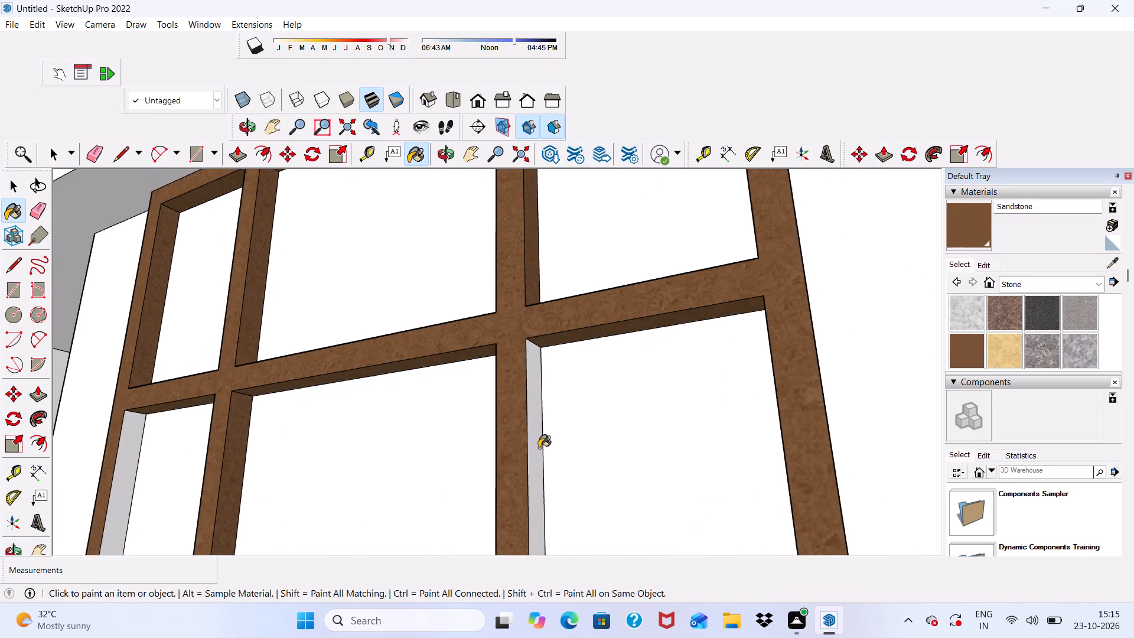
left_click(539, 448)
scroll(495, 382, "down", 8)
scroll(276, 429, "up", 3)
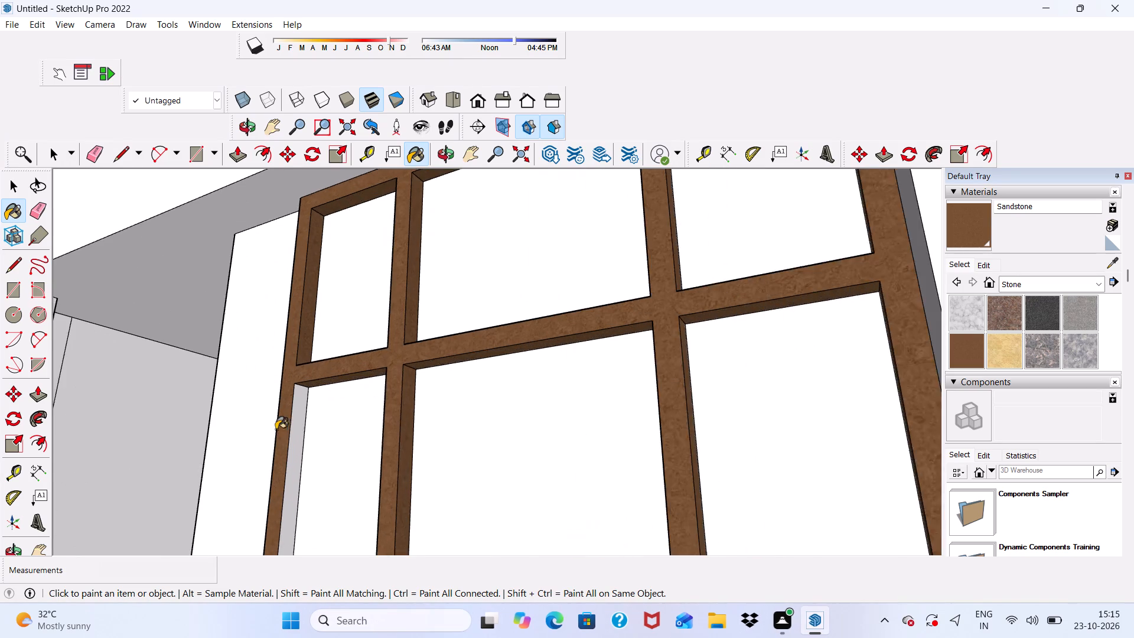
scroll(276, 429, "up", 5)
left_click(295, 421)
Paint the left and head reveals of the bottom-row left and centre panes with Sandstone.
scroll(322, 296, "down", 11)
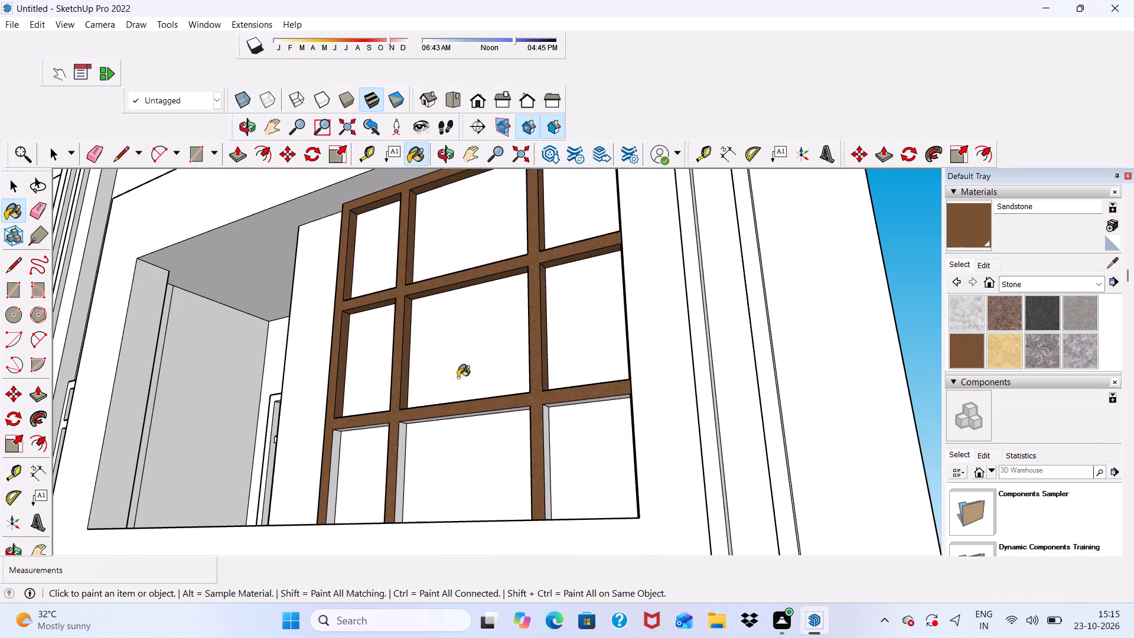
scroll(359, 445, "up", 10)
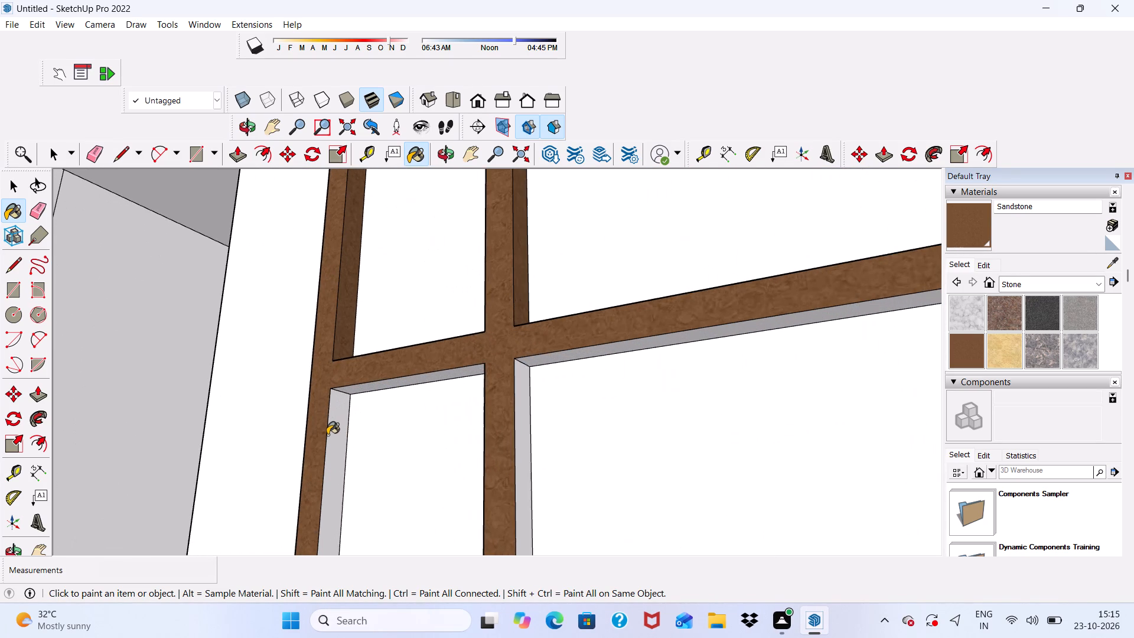
left_click(327, 435)
left_click(333, 439)
left_click(357, 388)
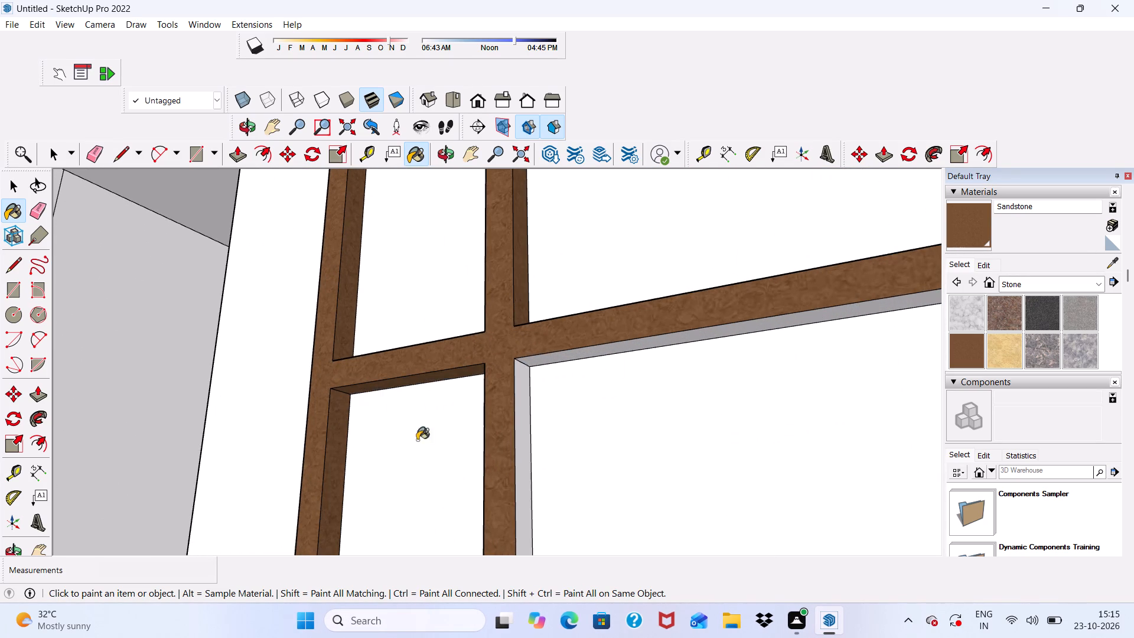
left_click(518, 445)
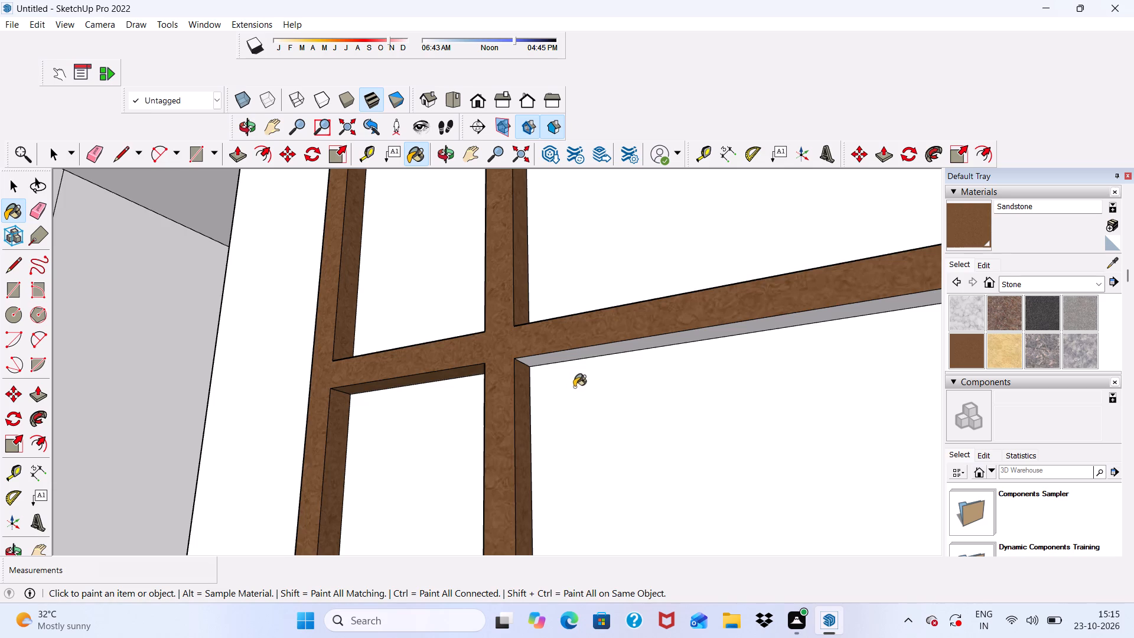
scroll(577, 356, "up", 3)
left_click(577, 351)
Paint the left and head reveals of the bottom-right pane with Sandstone.
scroll(472, 341, "down", 5)
scroll(446, 295, "down", 6)
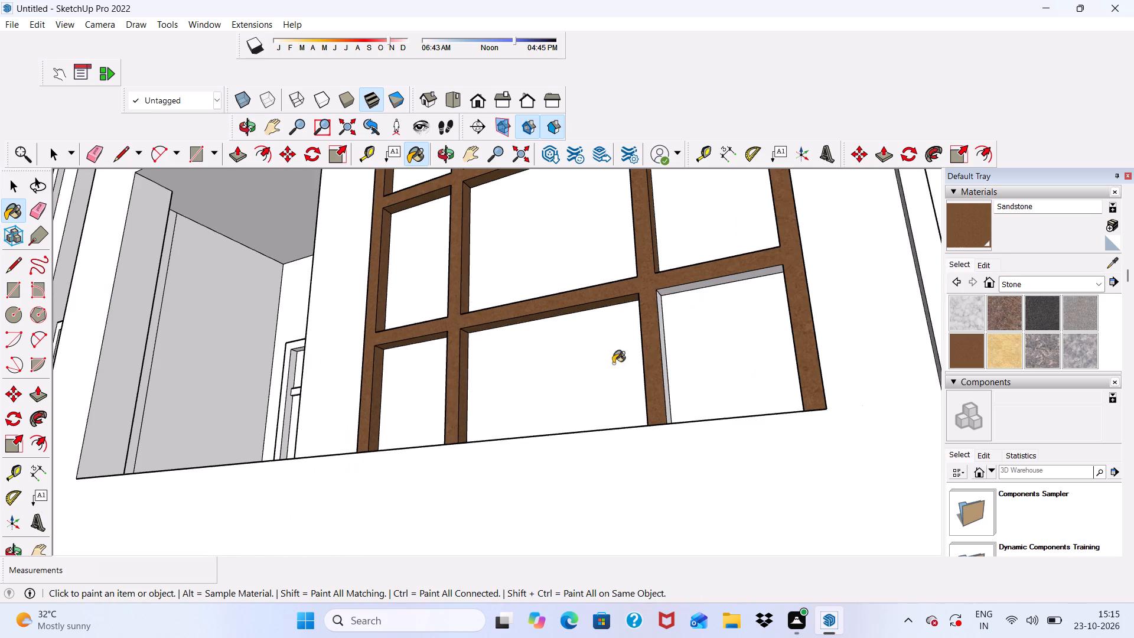
middle_click_drag(703, 386, 595, 439)
scroll(600, 382, "up", 4)
left_click(602, 362)
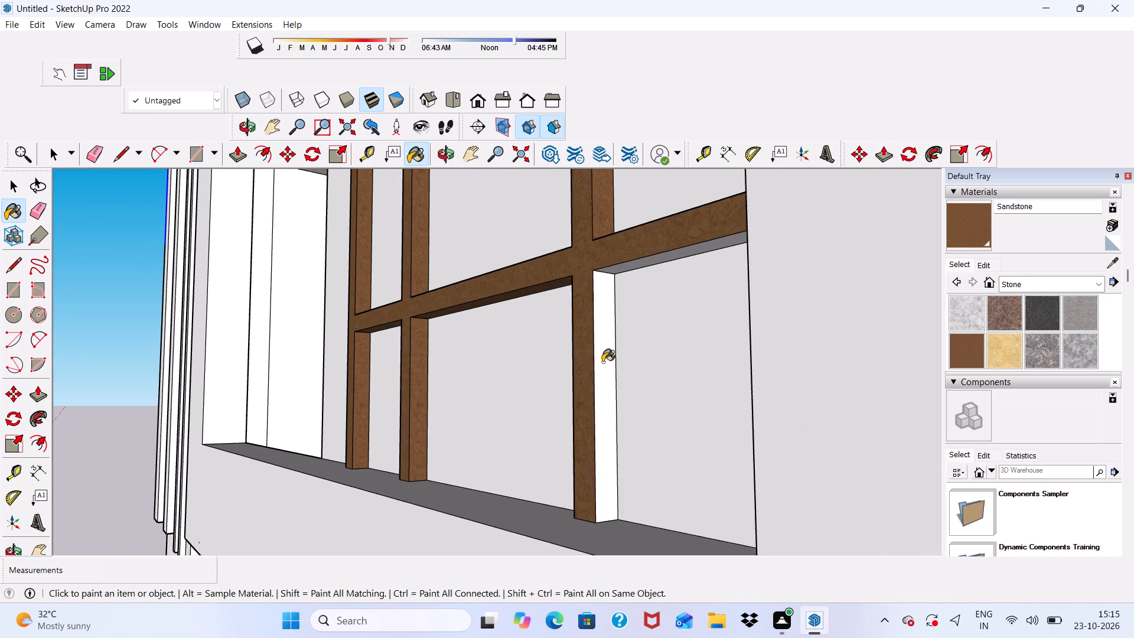
left_click(619, 269)
Paint the right reveals of the three bottom-row panes and of the middle-row left pane with Sandstone.
middle_click_drag(605, 300, 646, 313)
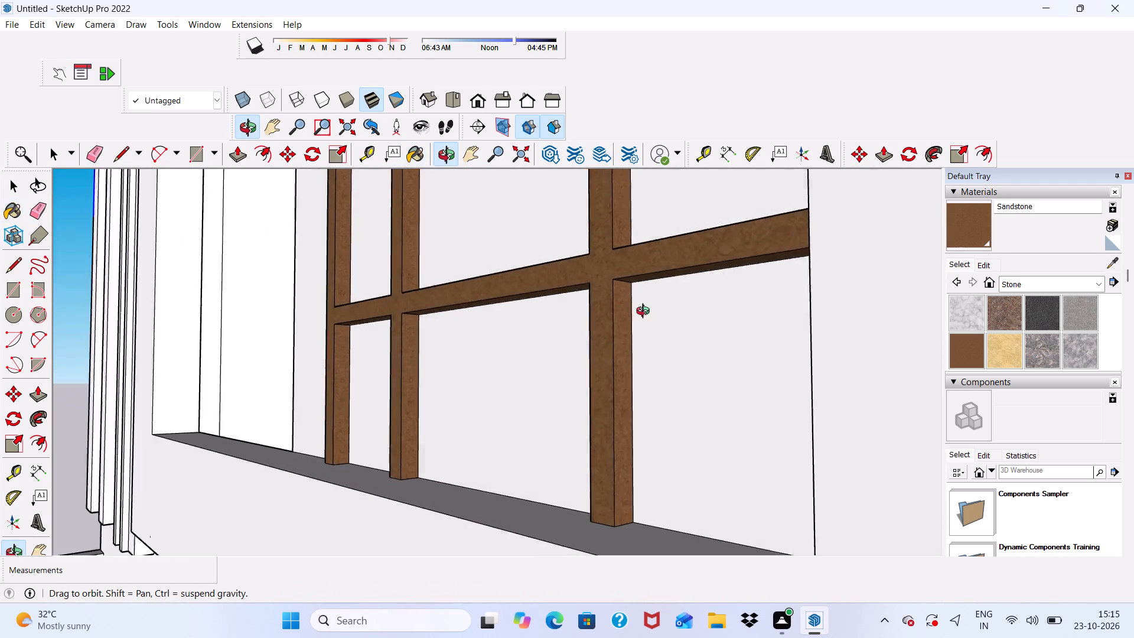
middle_click_drag(646, 313, 891, 347)
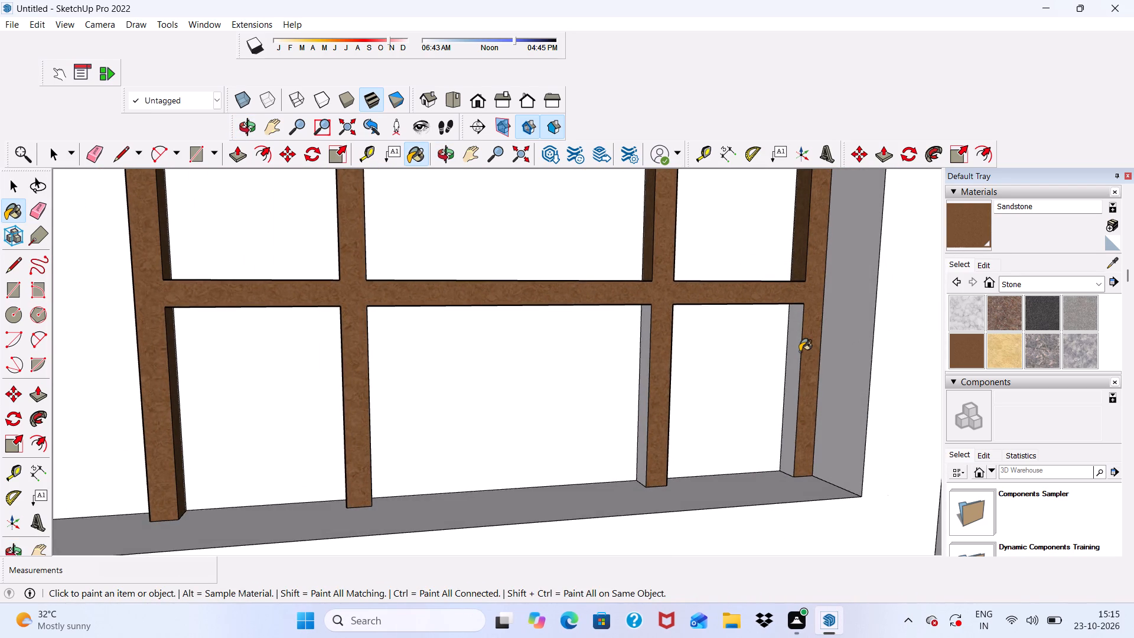
scroll(800, 351, "up", 4)
left_click(799, 350)
scroll(787, 351, "down", 3)
middle_click_drag(599, 373, 772, 383)
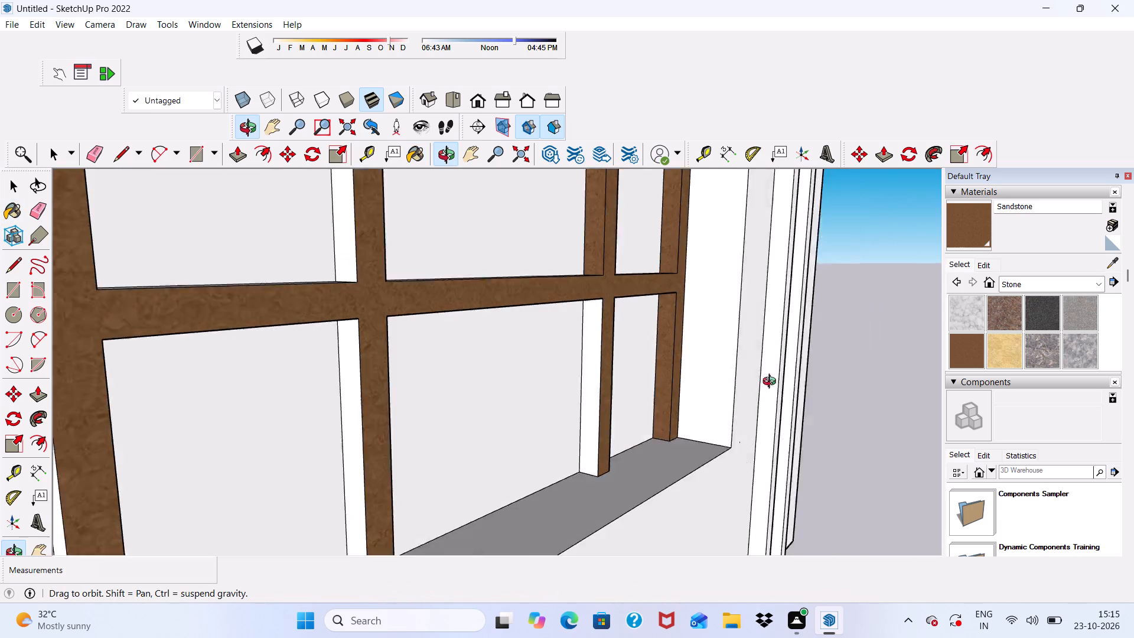
middle_click_drag(772, 383, 791, 388)
scroll(579, 363, "up", 1)
left_click(592, 354)
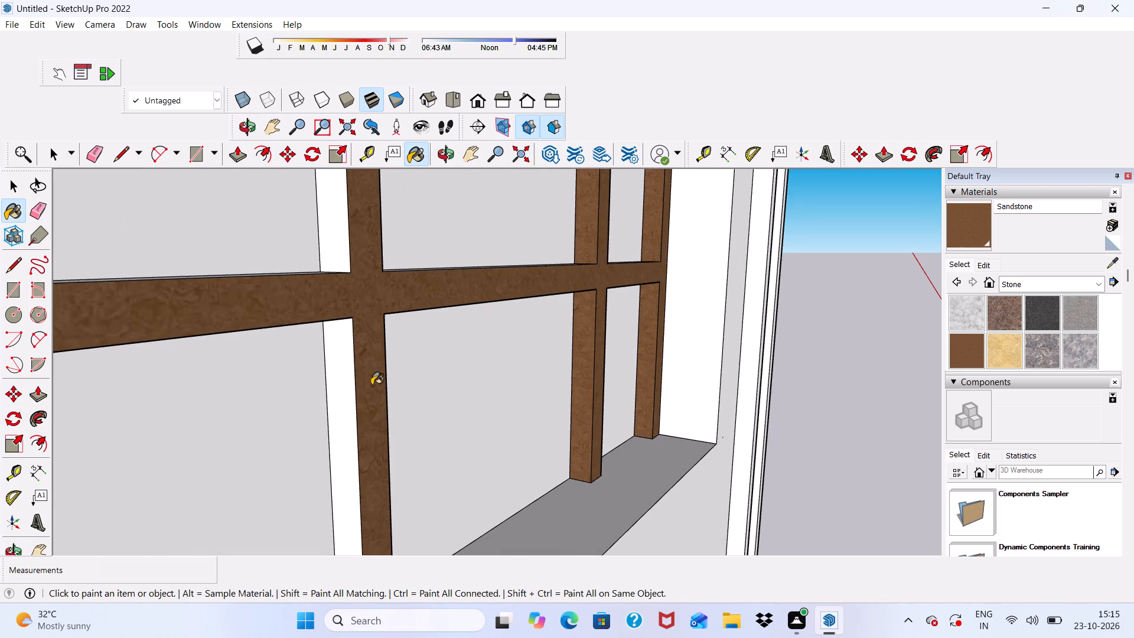
left_click(354, 401)
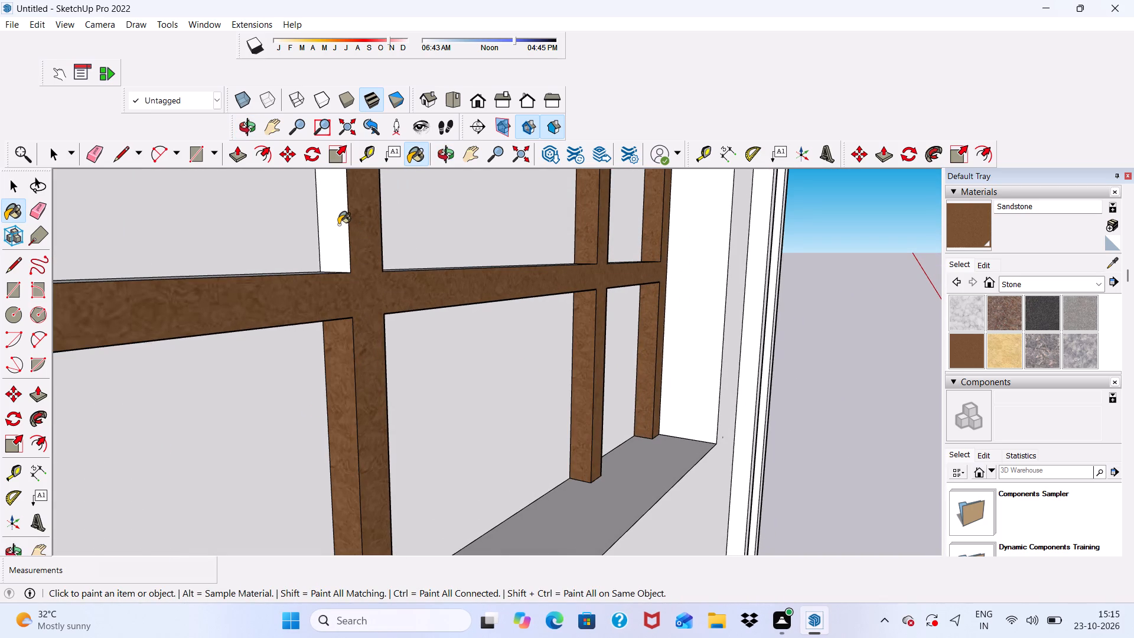
left_click(338, 224)
Paint the outer left side of the large upper-floor window frame with Sandstone.
scroll(343, 313, "down", 14)
scroll(318, 320, "up", 3)
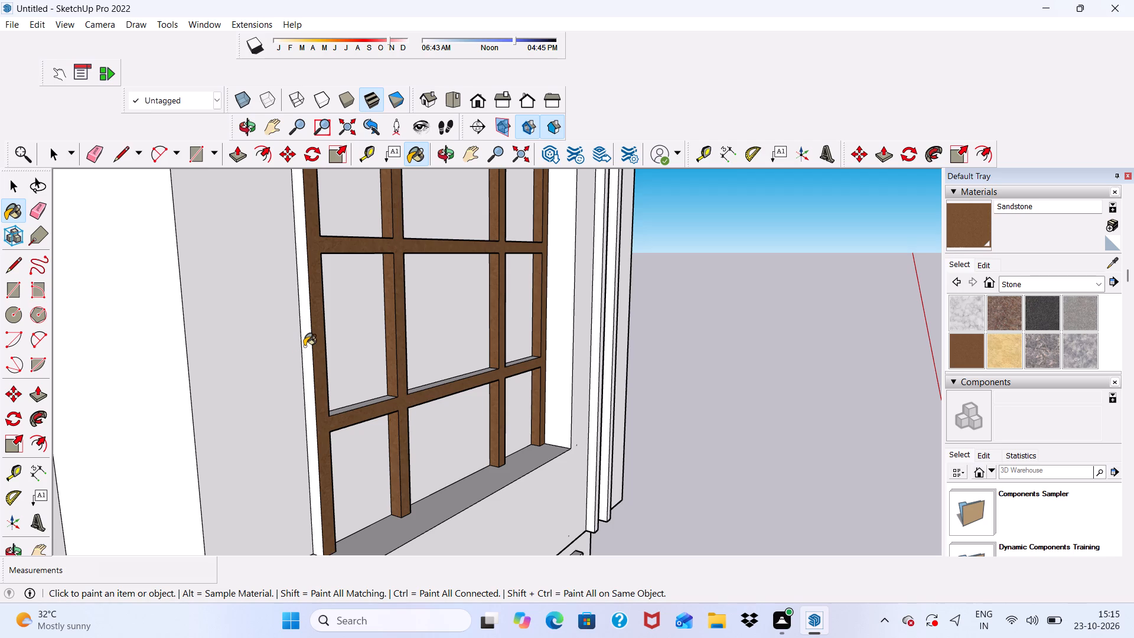
left_click(306, 344)
scroll(307, 353, "down", 4)
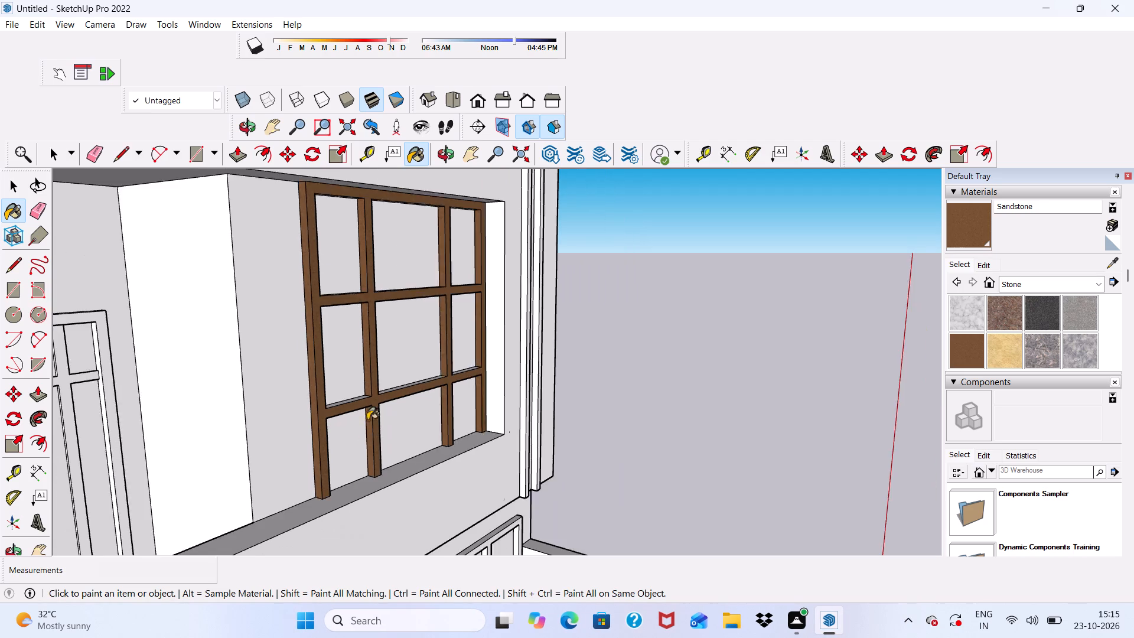
Paint the sill faces of the top-left pane and of all three middle-row panes with Sandstone.
scroll(367, 420, "down", 5)
middle_click_drag(368, 415, 254, 476)
scroll(403, 367, "up", 7)
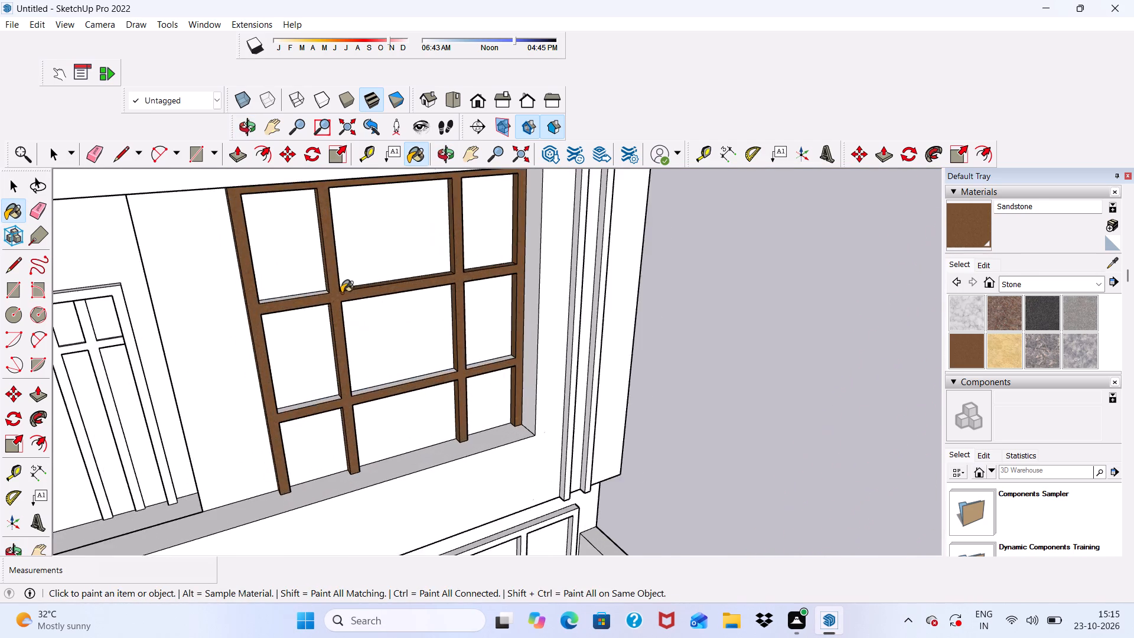
scroll(341, 293, "up", 11)
left_click(286, 311)
scroll(302, 286, "down", 3)
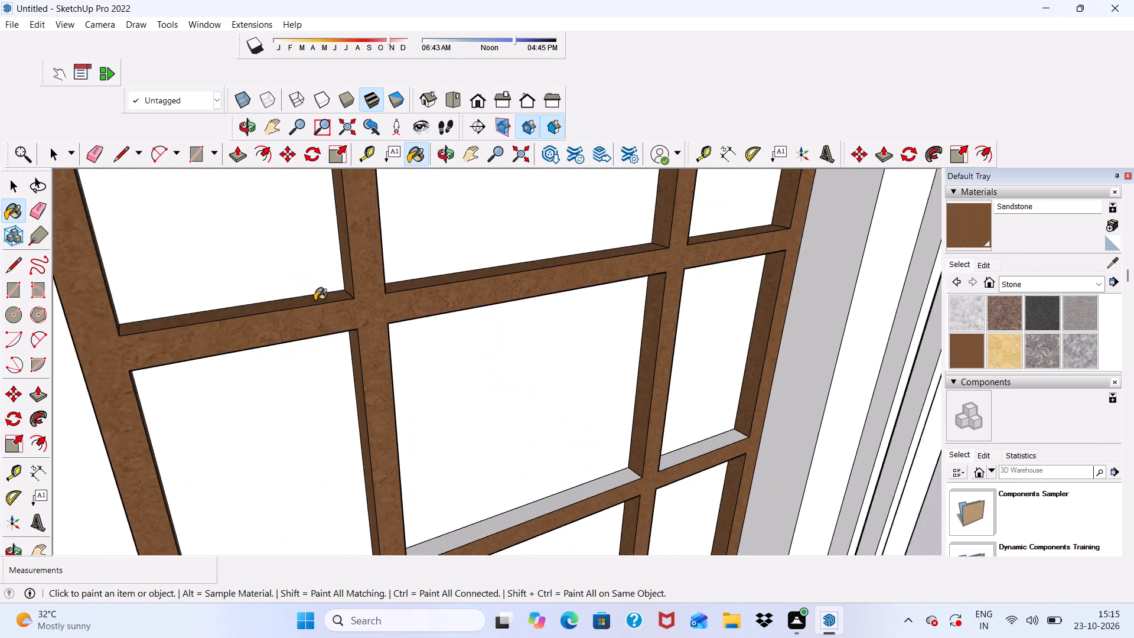
scroll(315, 301, "down", 3)
scroll(425, 453, "up", 5)
left_click(429, 493)
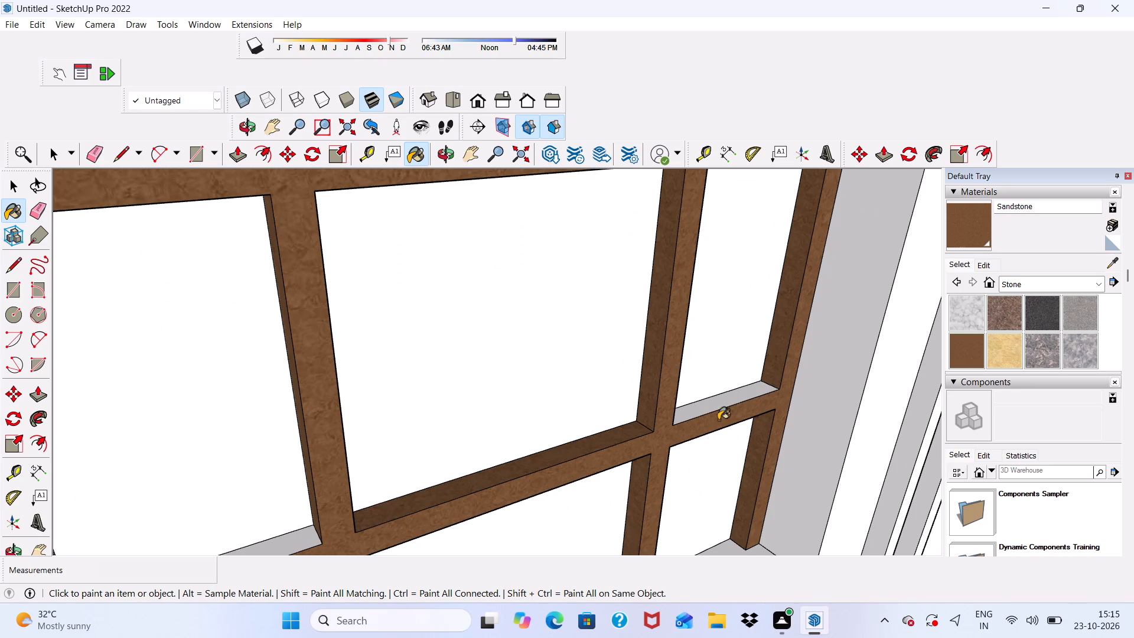
left_click(710, 409)
scroll(690, 394, "down", 6)
scroll(487, 466, "up", 4)
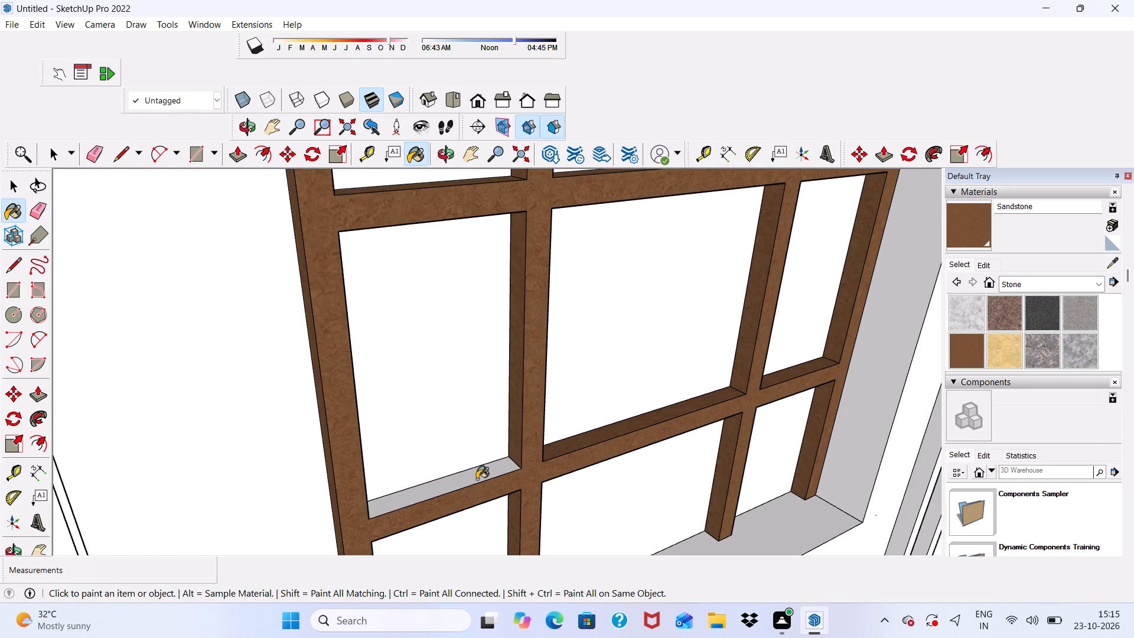
left_click(477, 479)
Paint the front face and outer top of the three-pane window frame on the floor below with Sandstone.
scroll(452, 422, "down", 6)
scroll(552, 382, "down", 10)
middle_click_drag(573, 442, 462, 239)
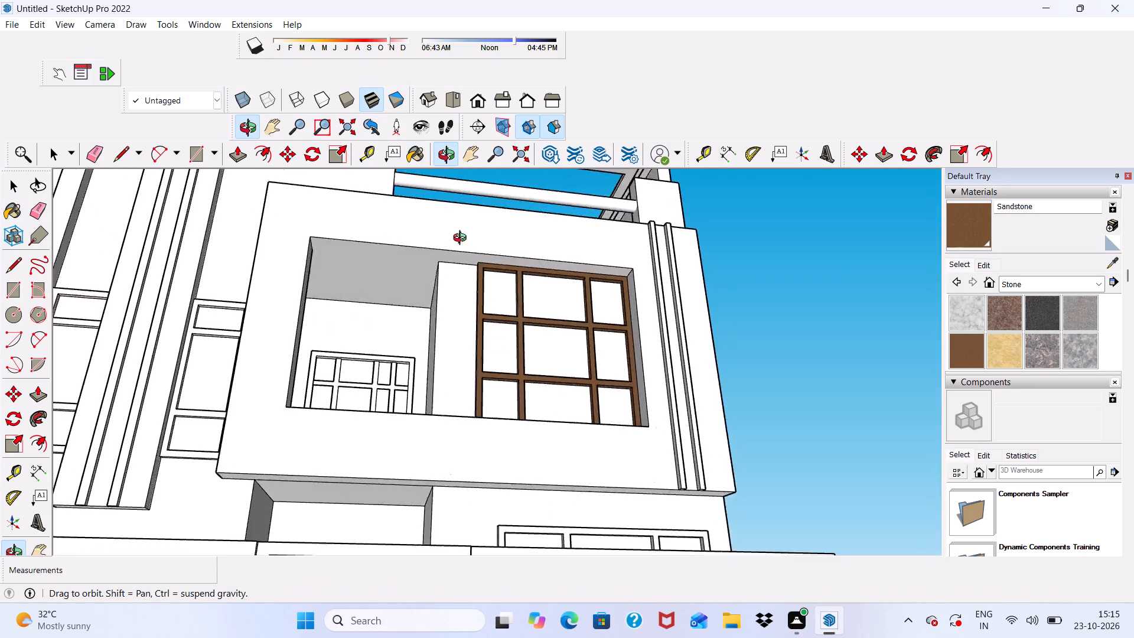
middle_click_drag(462, 239, 438, 279)
scroll(533, 235, "down", 5)
scroll(592, 280, "down", 3)
scroll(533, 405, "up", 10)
middle_click_drag(581, 380, 564, 493)
scroll(556, 384, "up", 6)
left_click(556, 365)
middle_click_drag(571, 359, 575, 365)
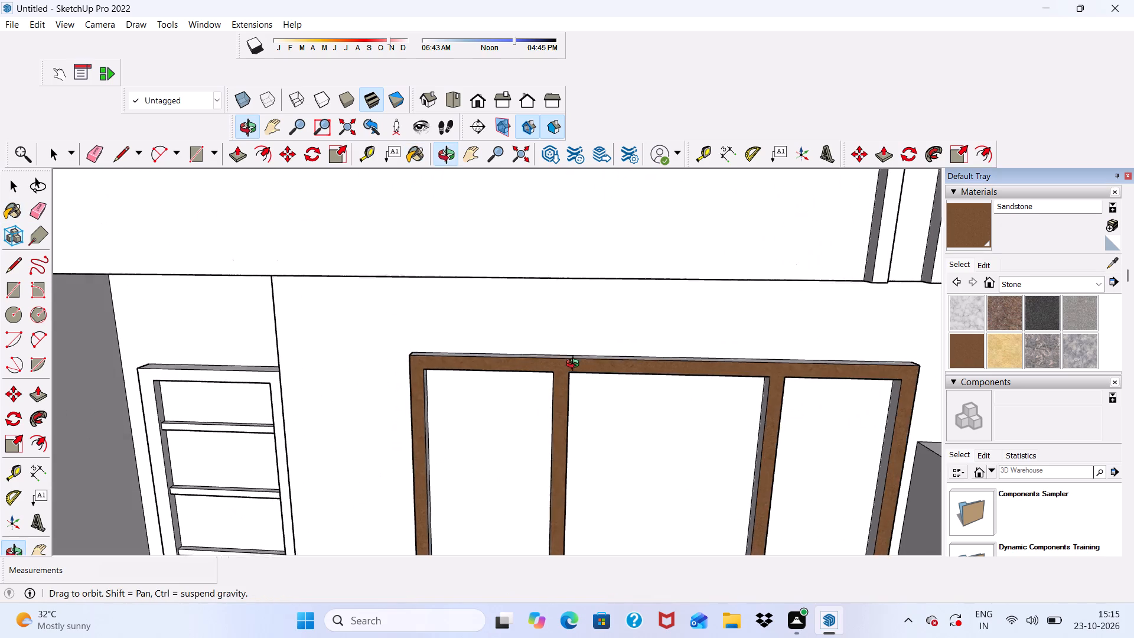
middle_click_drag(575, 365, 571, 442)
scroll(566, 435, "up", 5)
left_click(558, 403)
Paint the left, head and right reveals of the lower window's left pane with Sandstone.
middle_click_drag(402, 407, 409, 255)
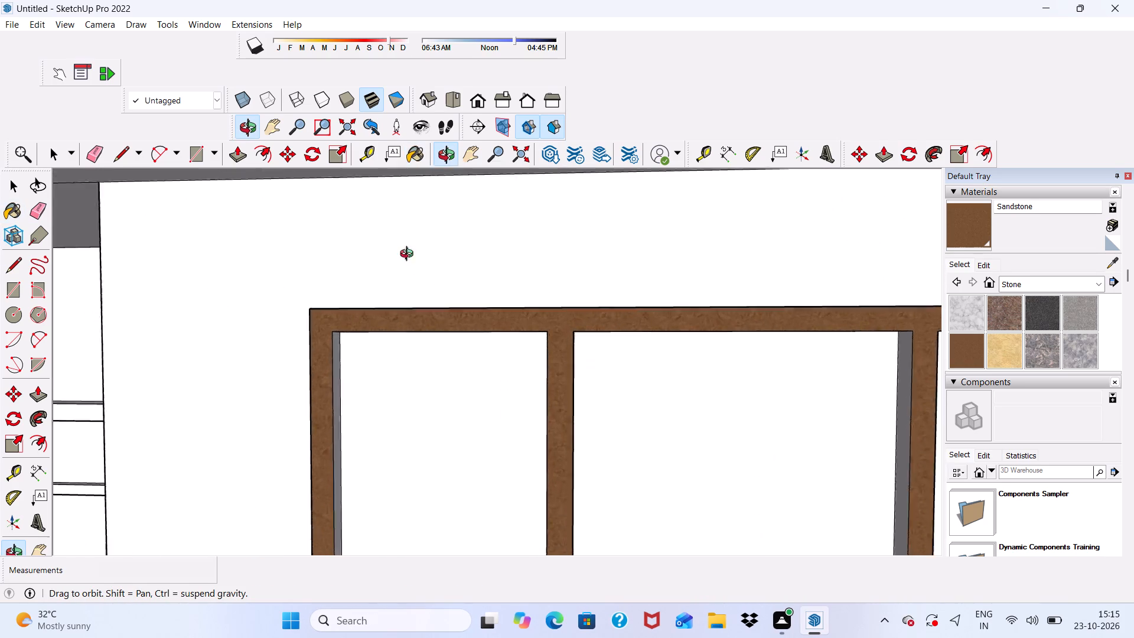
middle_click_drag(409, 255, 406, 263)
scroll(338, 343, "up", 8)
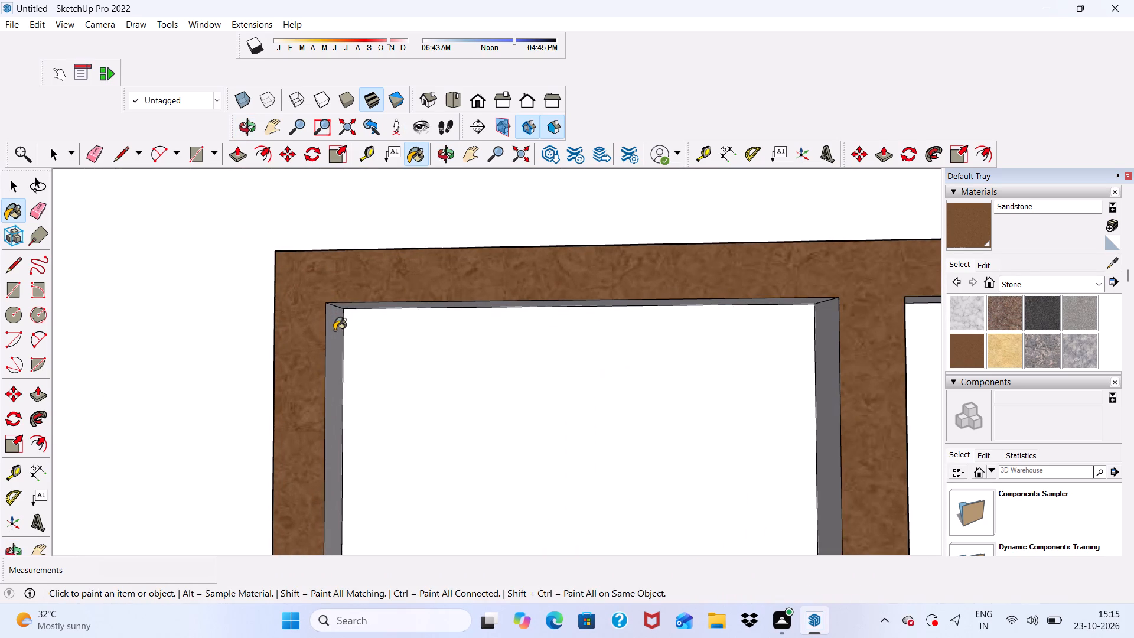
left_click(334, 330)
left_click(356, 305)
scroll(359, 285, "down", 4)
middle_click_drag(361, 328, 370, 333)
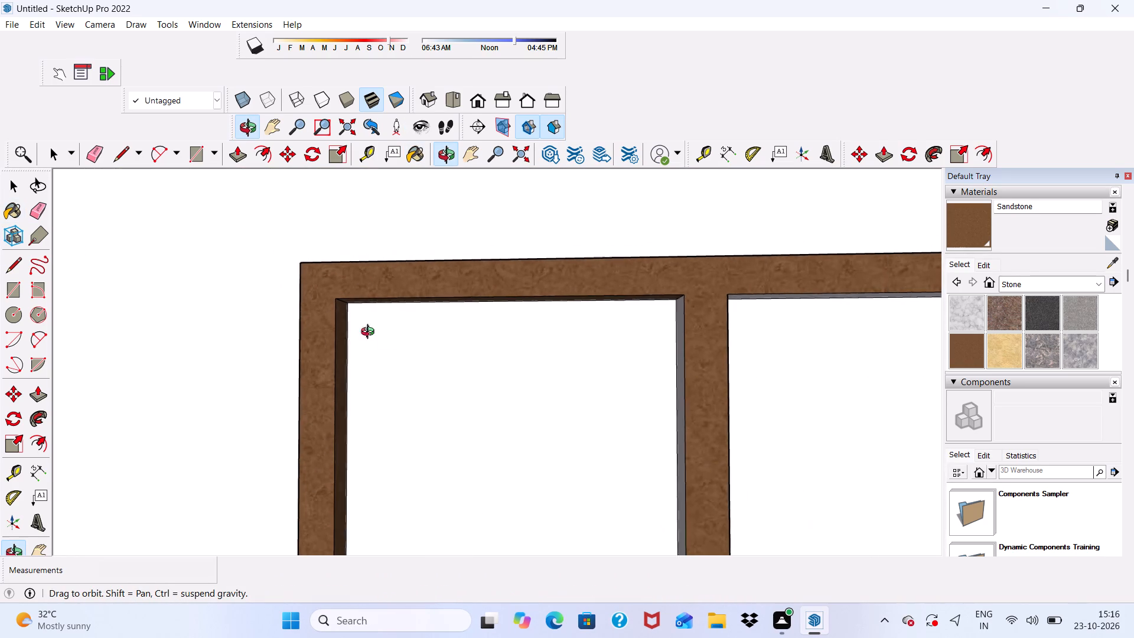
middle_click_drag(370, 333, 539, 380)
left_click(620, 357)
Paint the head and right reveals of the lower window's centre and right panes with Sandstone.
middle_click_drag(614, 345, 597, 207)
left_click(662, 233)
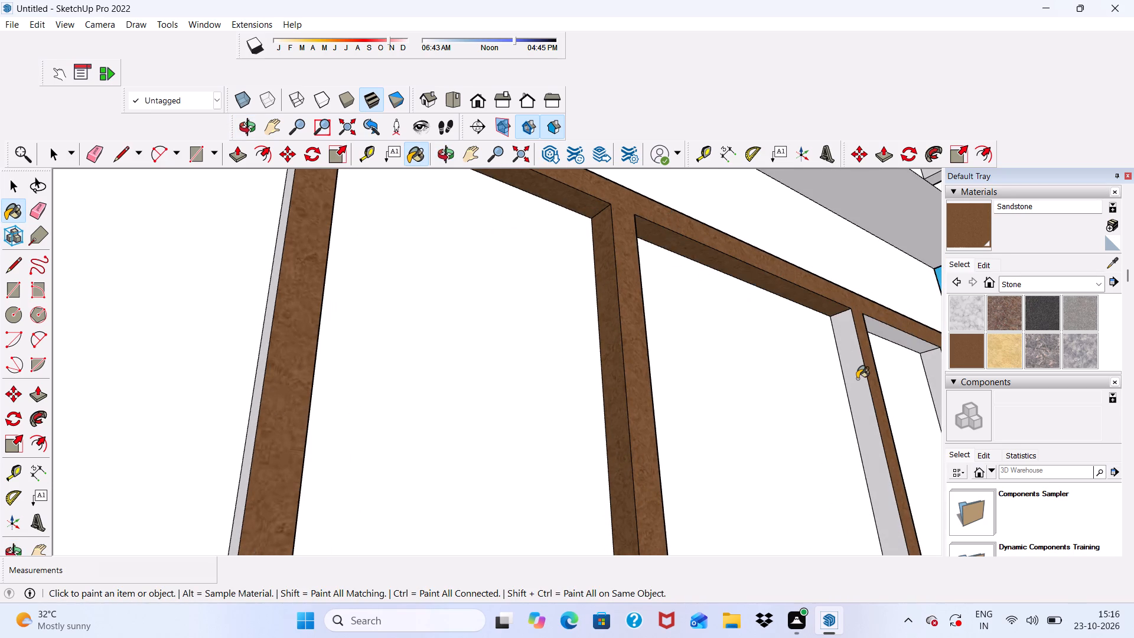
left_click(859, 381)
scroll(761, 322, "down", 3)
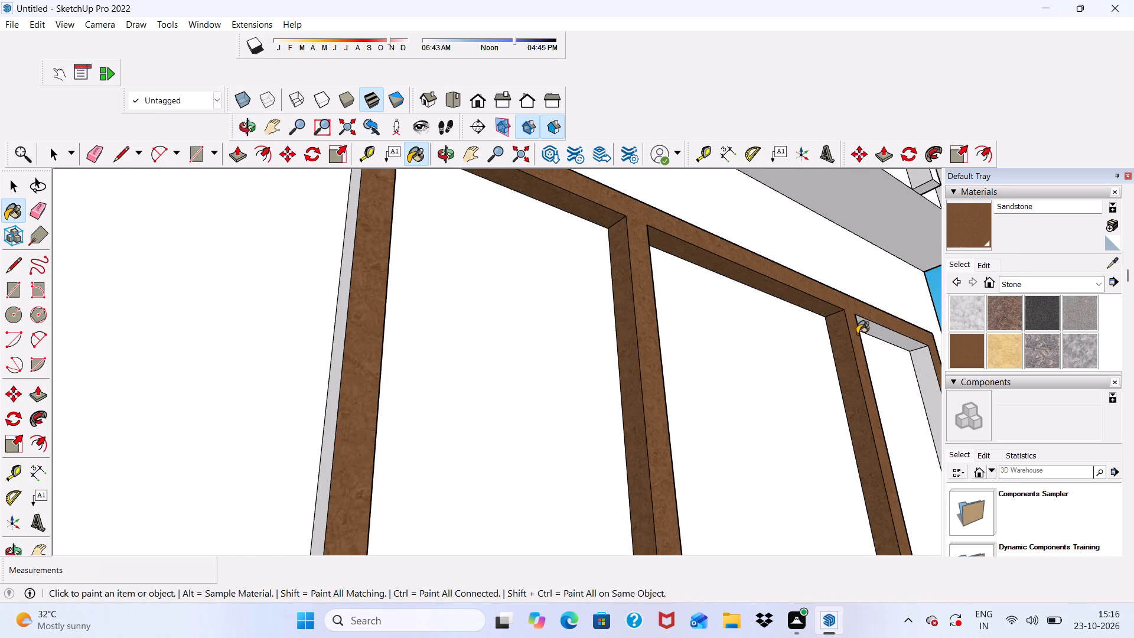
left_click(857, 331)
left_click(901, 369)
Paint the outer left and outer right sides of the lower three-pane window frame with Sandstone.
scroll(526, 292, "down", 4)
scroll(409, 543, "up", 3)
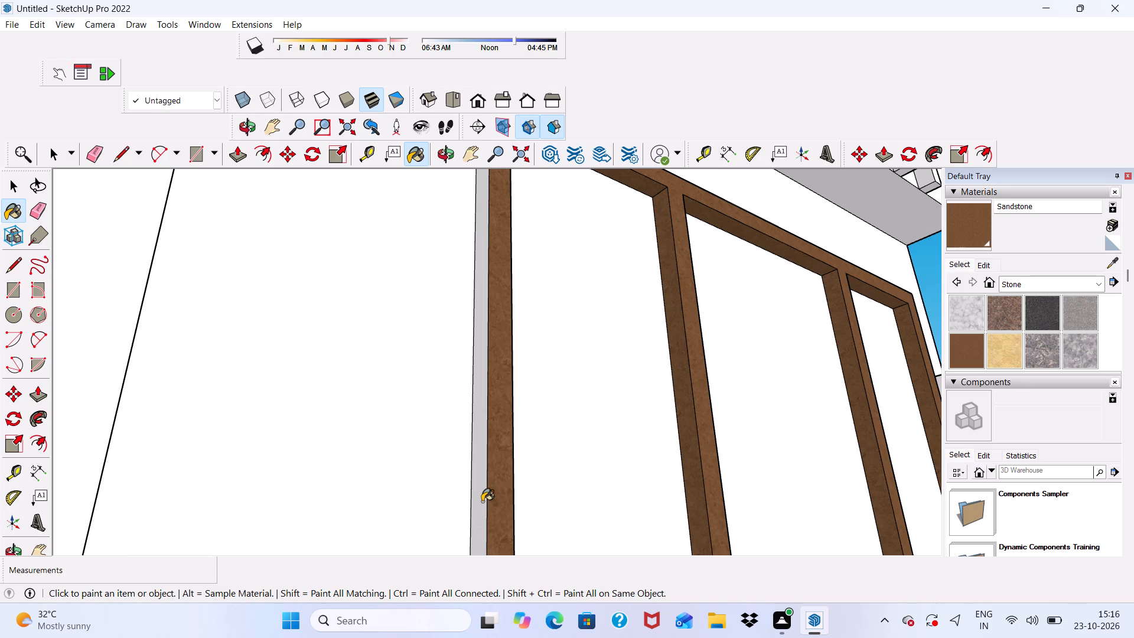
left_click(482, 502)
scroll(421, 408, "down", 4)
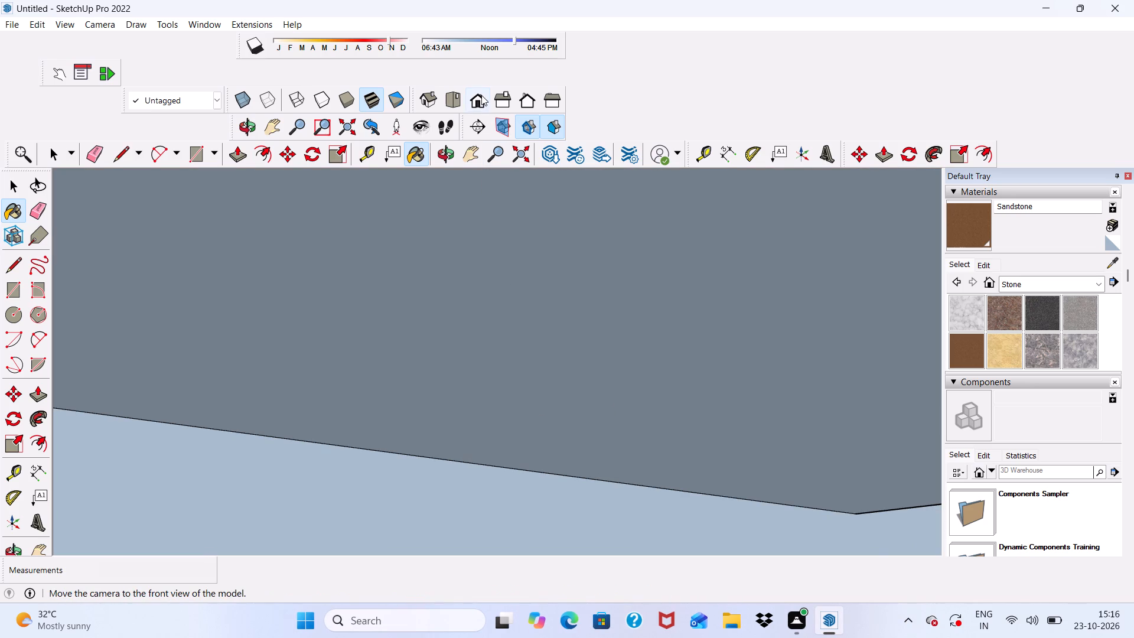
left_click(481, 95)
scroll(403, 282, "down", 4)
middle_click_drag(504, 372, 452, 451)
scroll(439, 411, "up", 1)
scroll(408, 274, "down", 5)
scroll(414, 434, "down", 4)
scroll(411, 507, "up", 4)
scroll(489, 533, "up", 5)
middle_click_drag(598, 523, 519, 515)
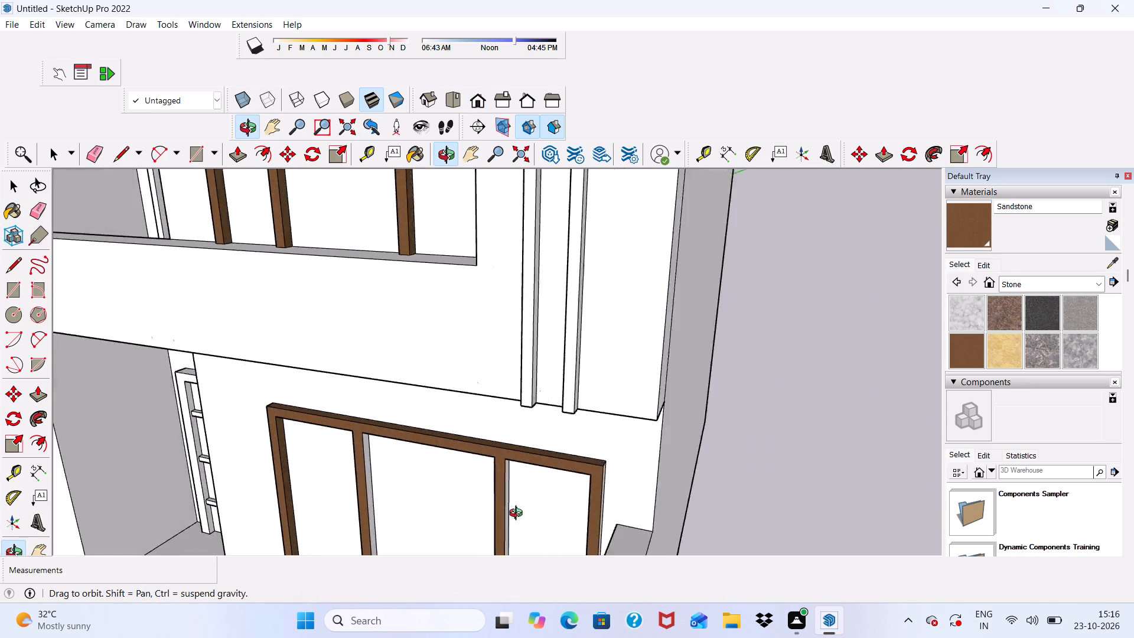
middle_click_drag(519, 515, 487, 506)
scroll(530, 494, "up", 7)
left_click(533, 474)
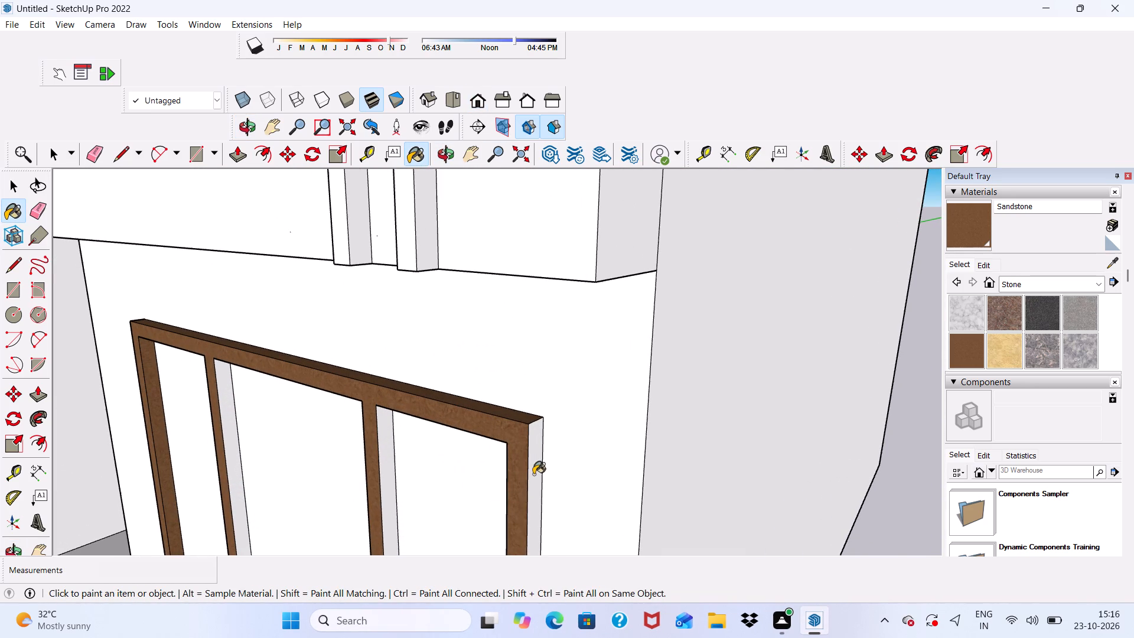
Paint the left reveals of the lower window's right and centre panes with Sandstone.
scroll(382, 447, "up", 3)
left_click(384, 427)
left_click(183, 372)
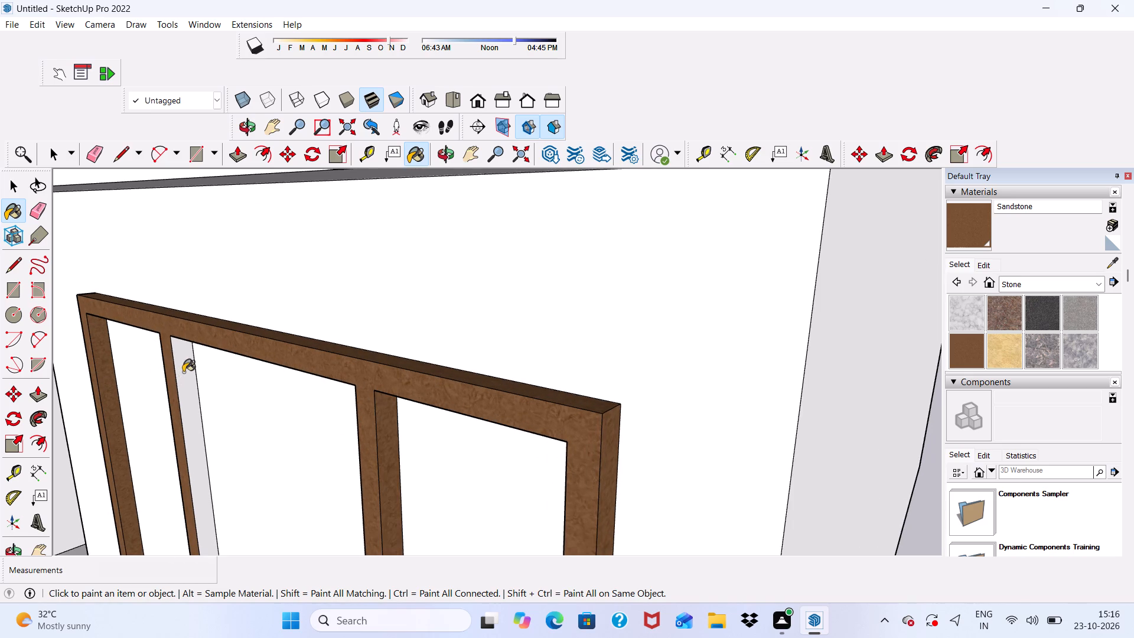
Paint the outer frame and inner bars of the upper-floor door beside the large window with Sandstone.
scroll(261, 351, "down", 6)
scroll(463, 372, "down", 11)
middle_click_drag(355, 403, 364, 403)
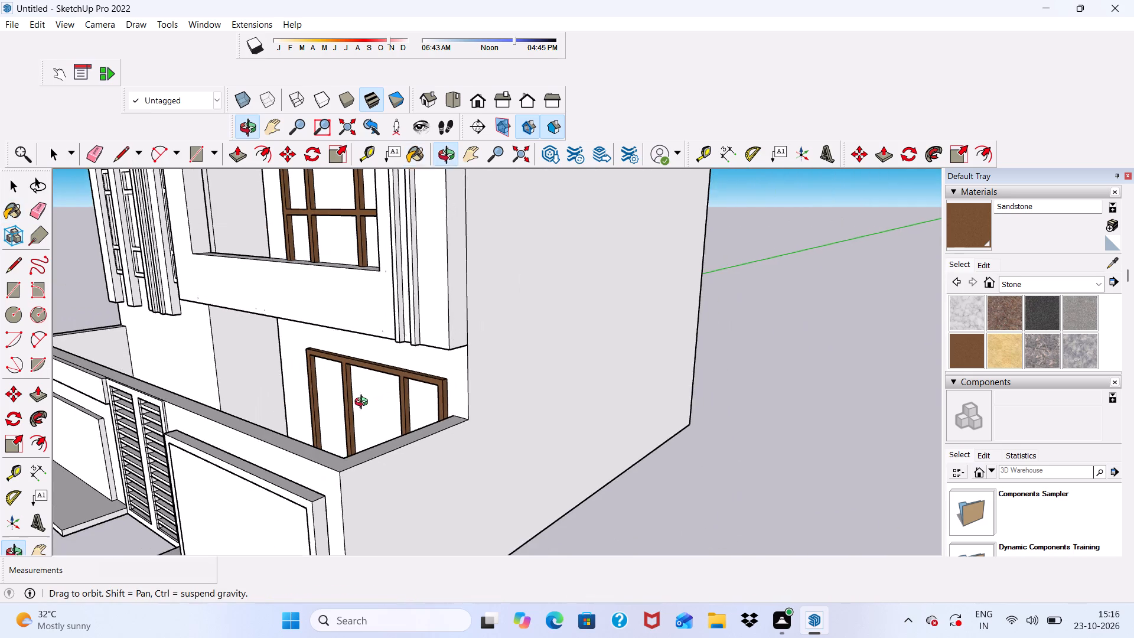
middle_click_drag(364, 403, 498, 423)
scroll(389, 358, "down", 12)
scroll(298, 291, "up", 6)
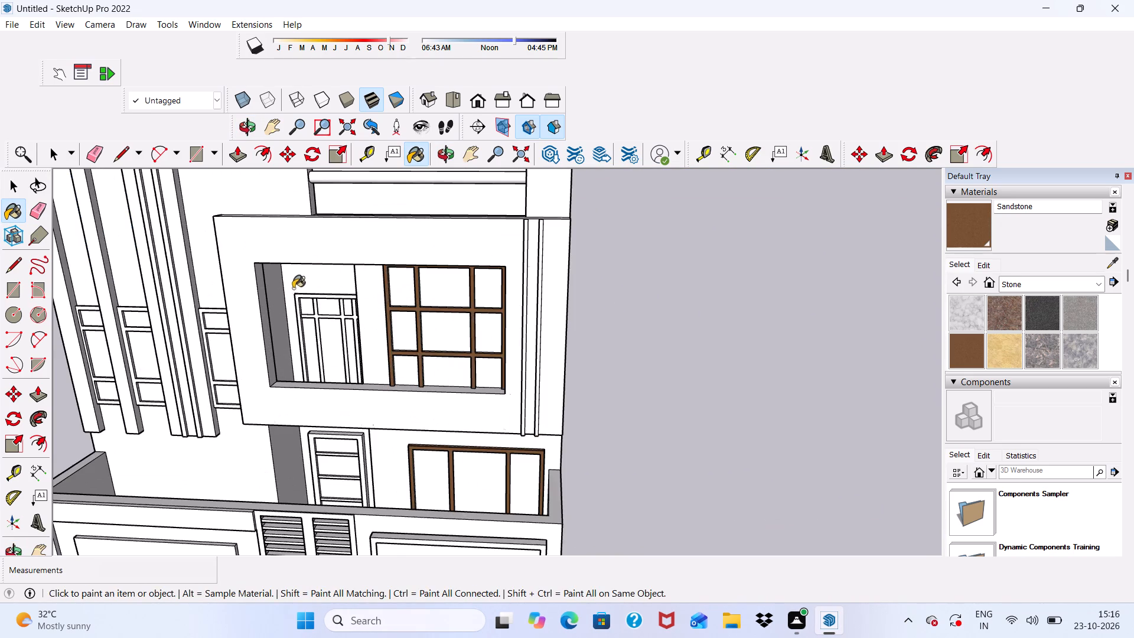
scroll(291, 291, "up", 19)
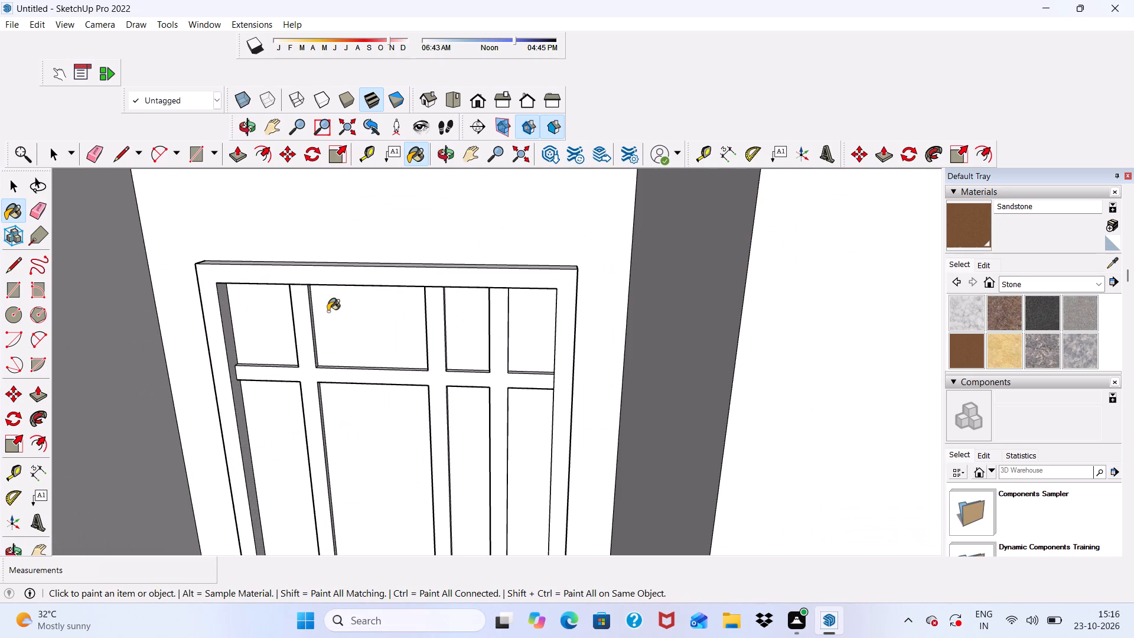
scroll(323, 300, "up", 9)
left_click(337, 250)
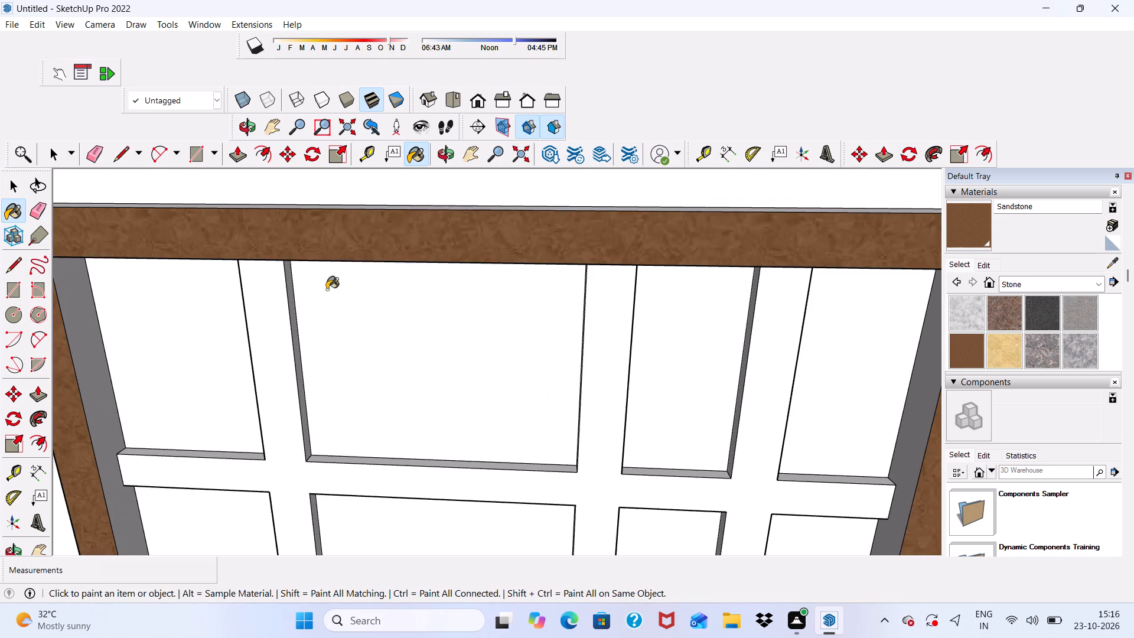
scroll(245, 383, "up", 2)
left_click(265, 351)
Paint the sill faces of the door's first two upper panes and the second pane's left reveal with Sandstone.
scroll(291, 483, "up", 3)
scroll(231, 454, "up", 6)
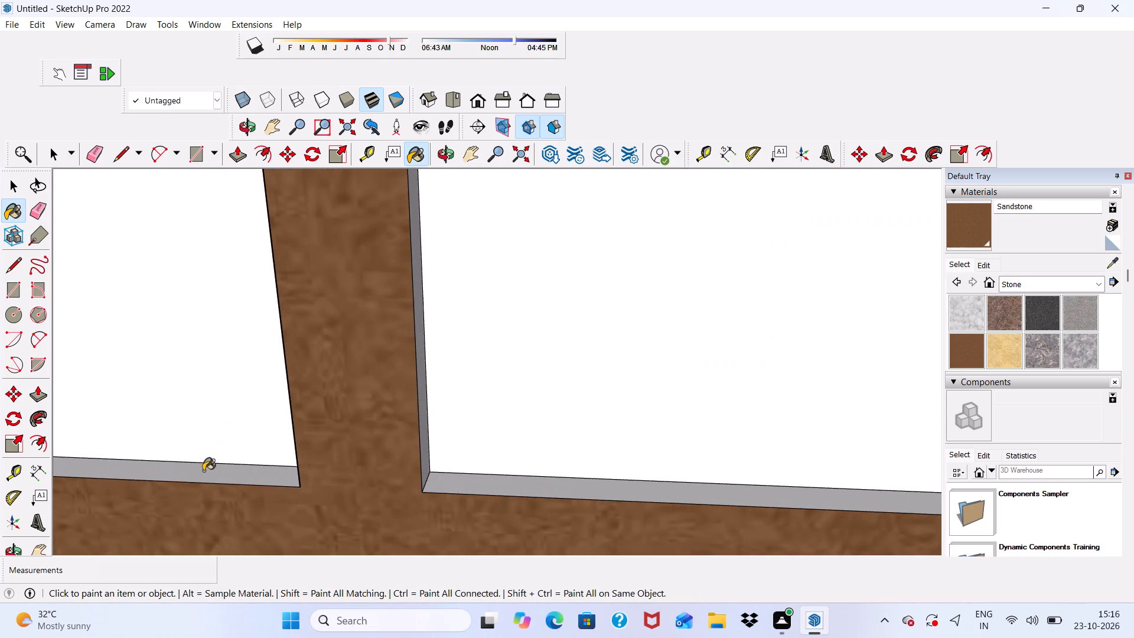
left_click(203, 471)
scroll(483, 512, "up", 1)
left_click(481, 484)
scroll(432, 419, "up", 2)
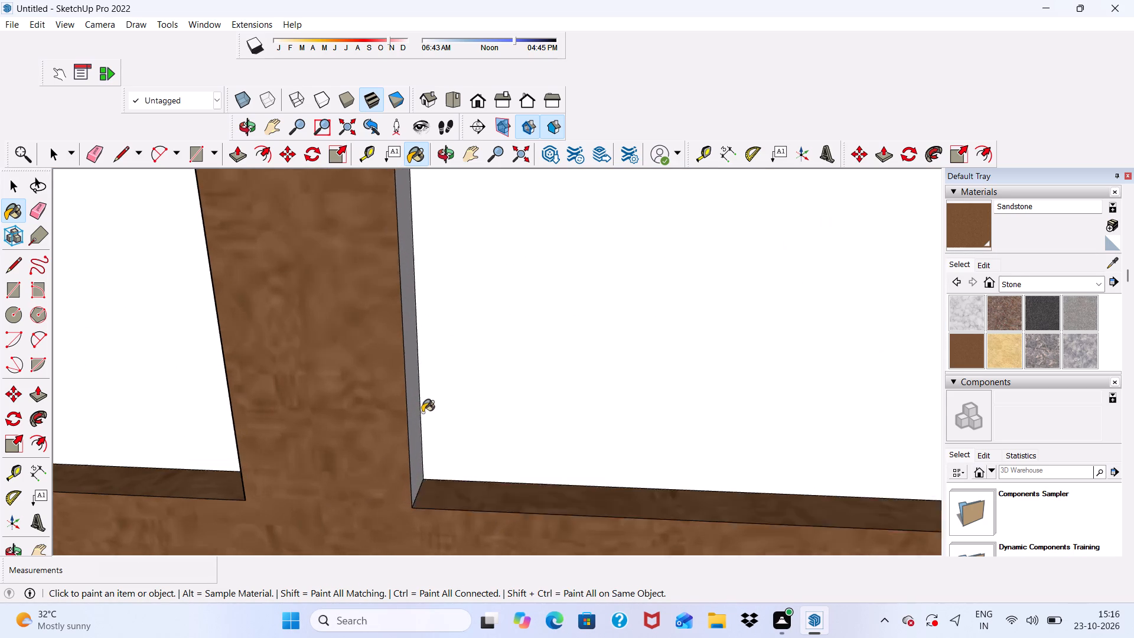
scroll(422, 412, "up", 2)
left_click(417, 409)
scroll(426, 377, "down", 11)
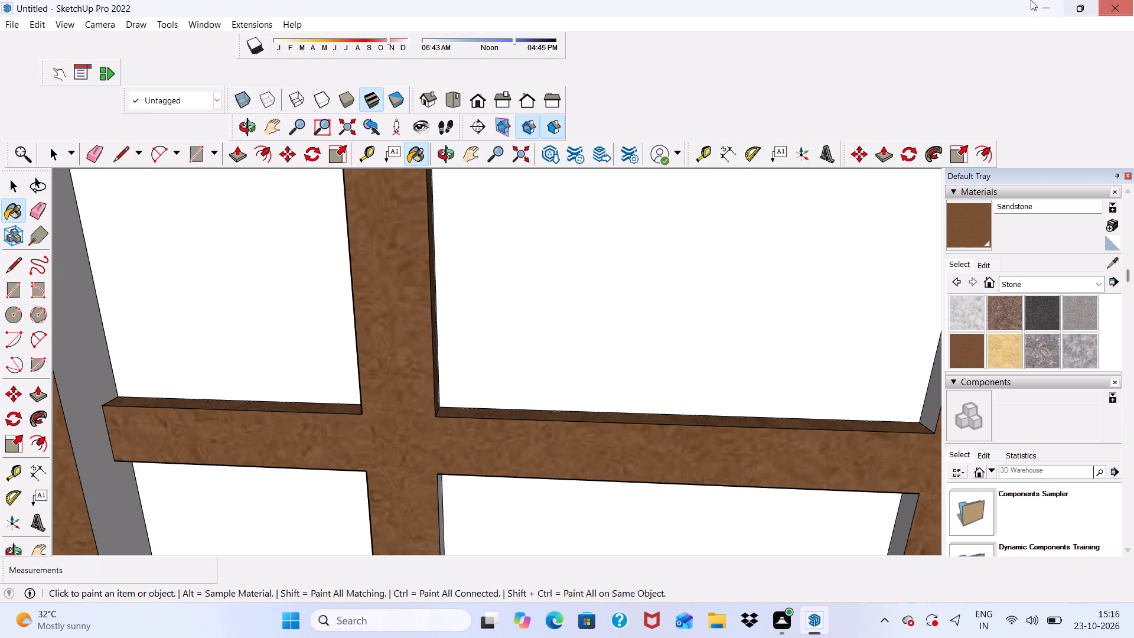
Paint the right reveals of the door's first two upper panes and the two panes below them with Sandstone.
scroll(322, 333, "up", 5)
scroll(322, 333, "down", 5)
middle_click_drag(322, 333, 418, 296)
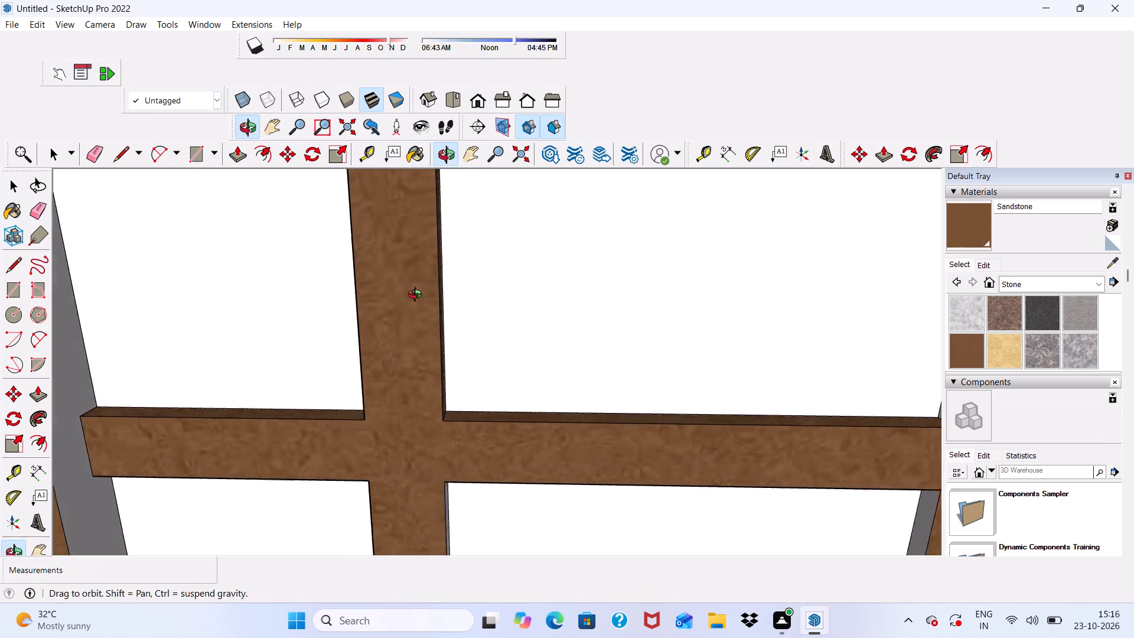
middle_click_drag(418, 296, 515, 310)
scroll(439, 319, "up", 5)
scroll(393, 296, "up", 1)
left_click(393, 296)
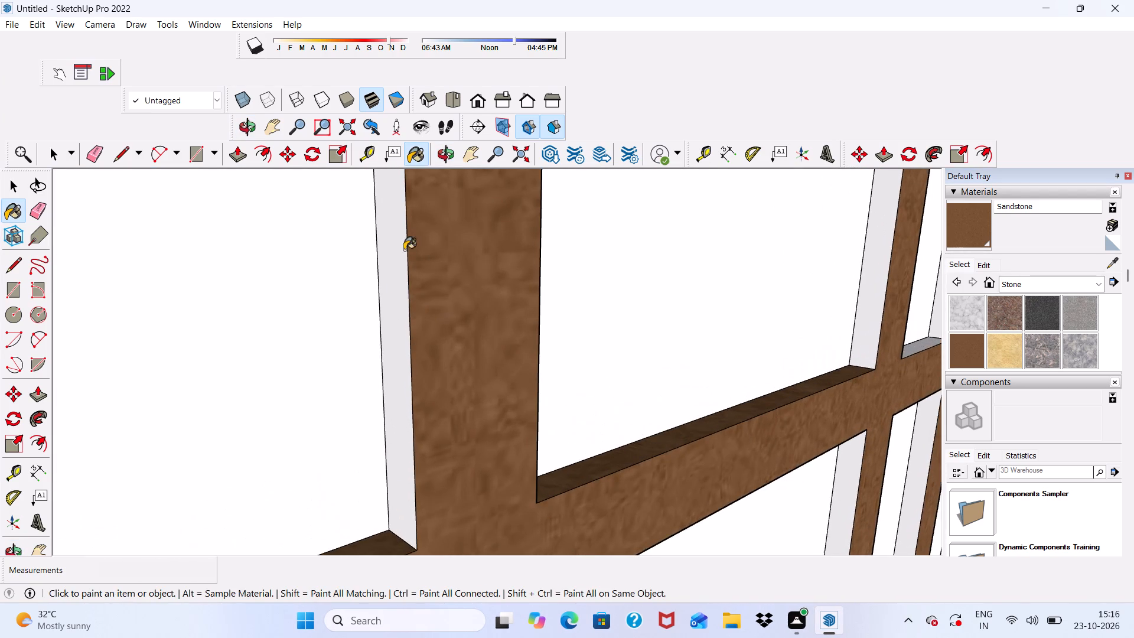
scroll(404, 250, "down", 12)
scroll(461, 399, "up", 9)
left_click(443, 383)
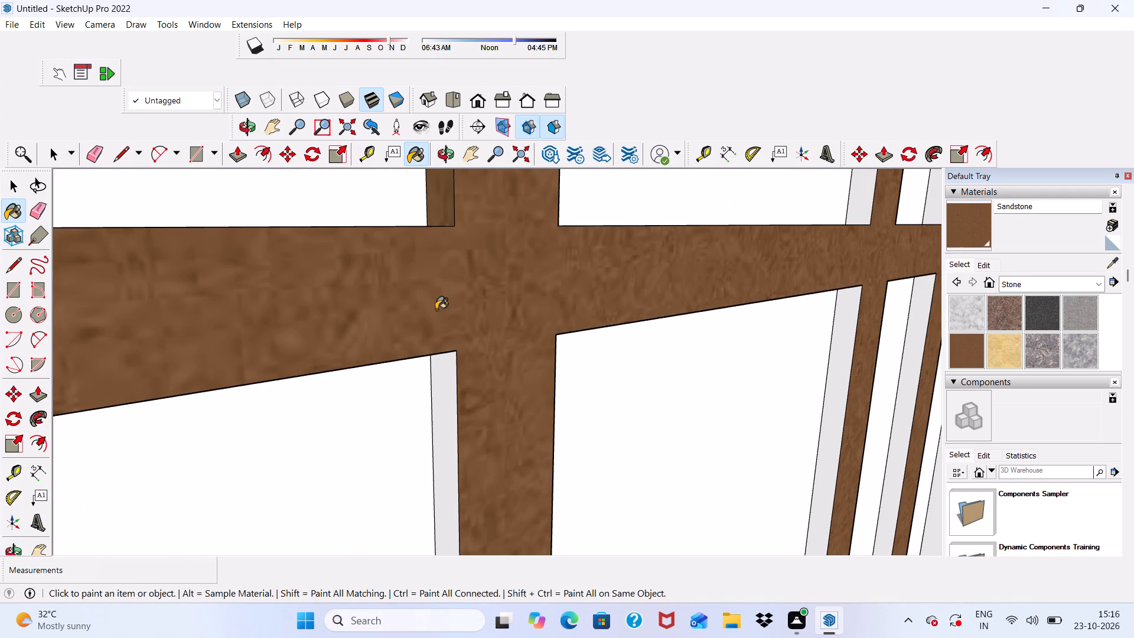
scroll(434, 305, "down", 6)
scroll(493, 276, "down", 4)
scroll(711, 234, "up", 5)
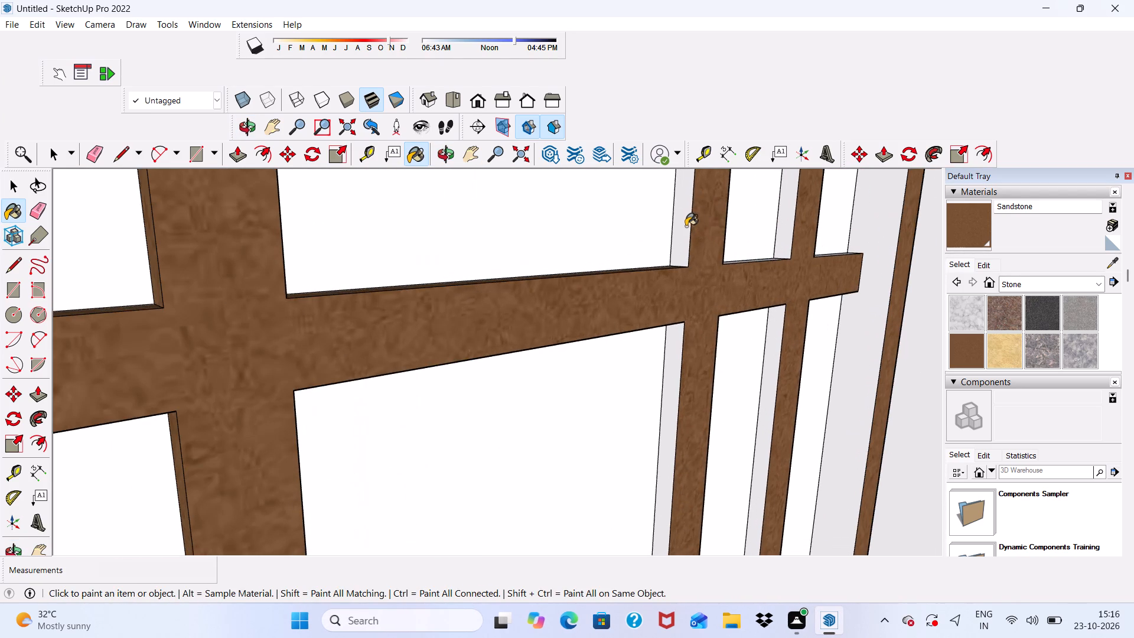
left_click(683, 226)
left_click(671, 353)
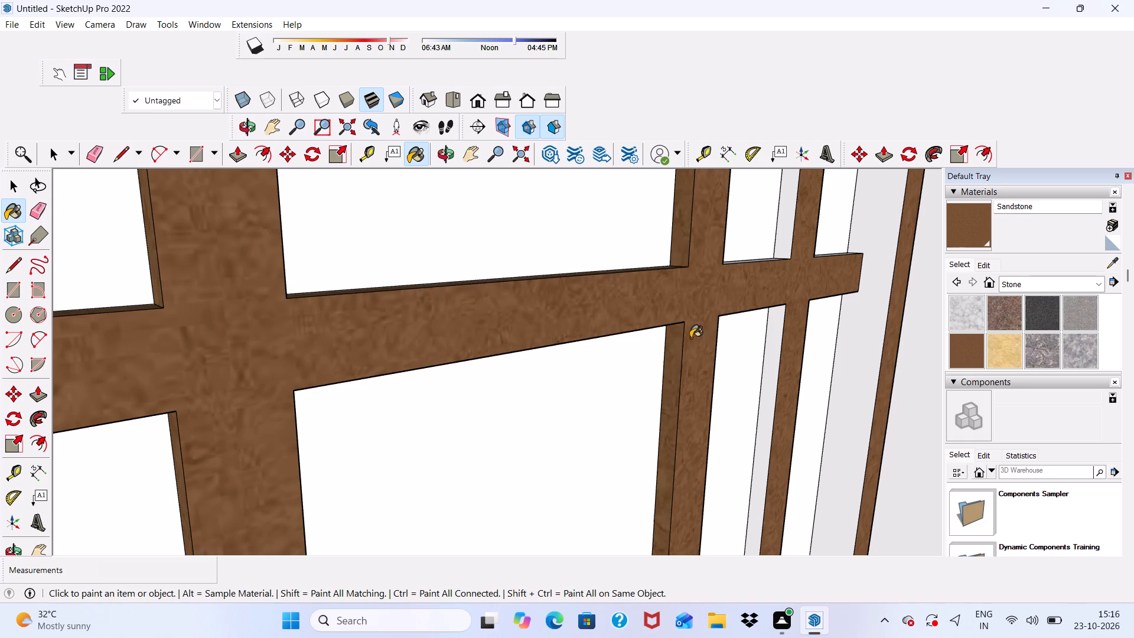
Paint the left reveals of the upper-floor door's third bar and the sill face of its third upper pane with Sandstone.
scroll(800, 216, "up", 3)
left_click(792, 214)
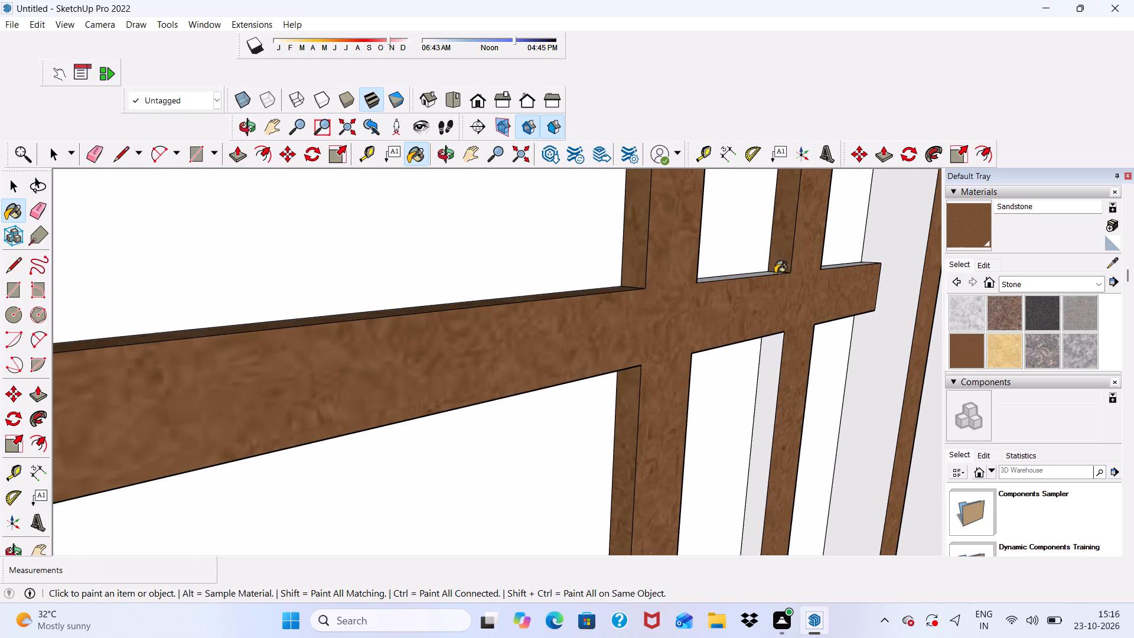
middle_click_drag(773, 282, 765, 369)
scroll(734, 310, "up", 4)
left_click(732, 301)
scroll(713, 274, "down", 5)
scroll(690, 222, "down", 5)
scroll(744, 345, "up", 5)
left_click(741, 331)
scroll(670, 279, "down", 5)
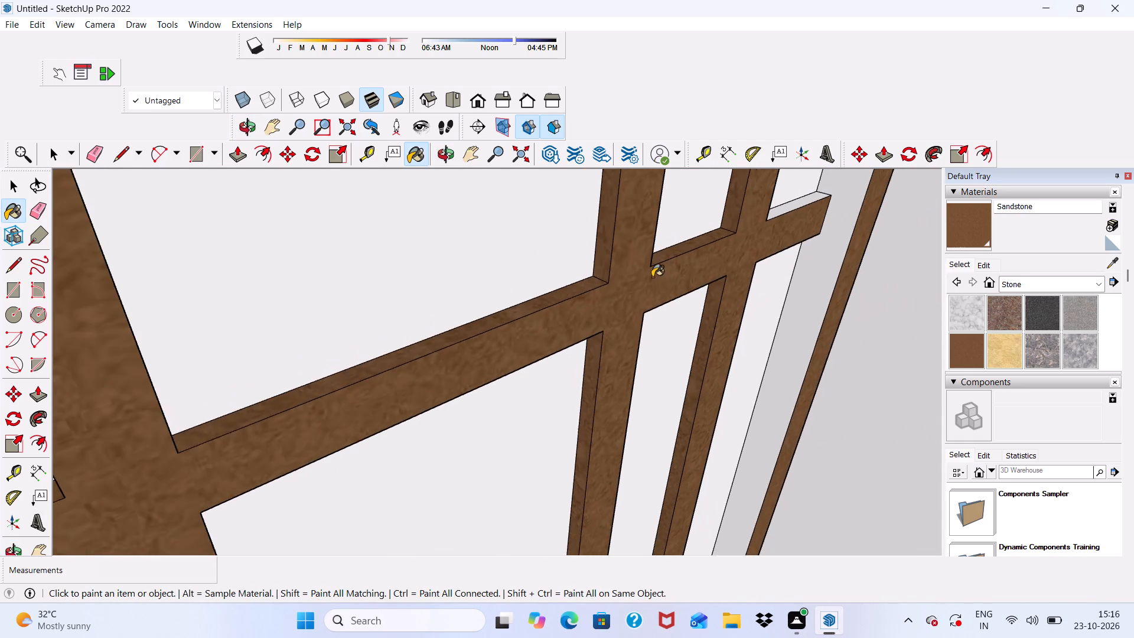
Paint the sill face of the door's fourth upper pane and the inner reveal of its right frame with Sandstone.
scroll(652, 277, "down", 6)
middle_click_drag(644, 318, 485, 295)
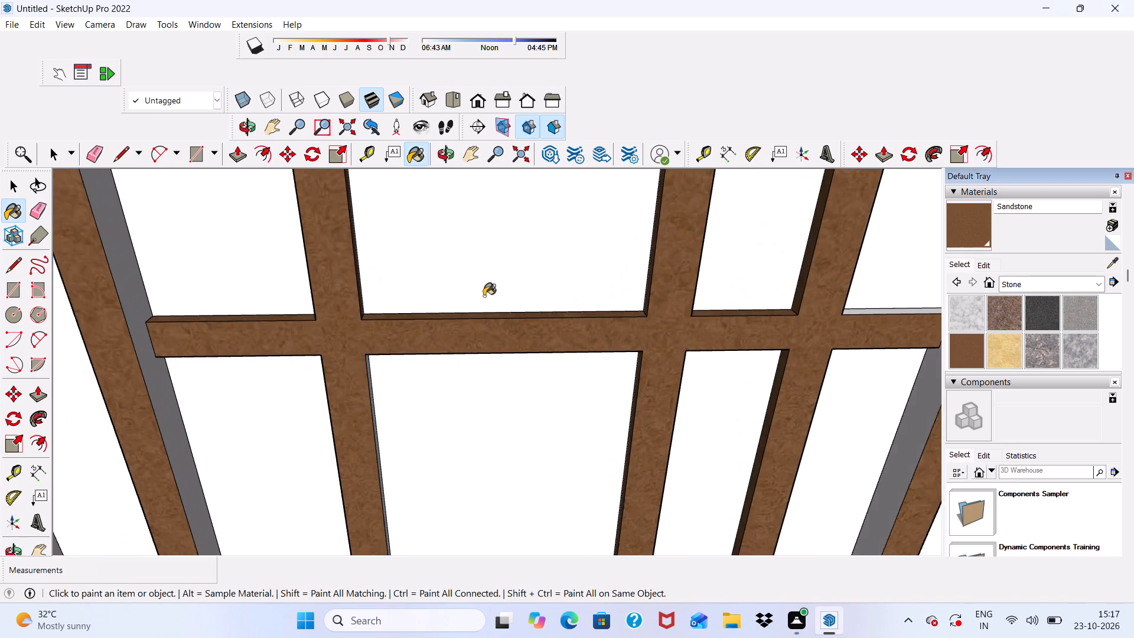
scroll(484, 294, "up", 1)
scroll(484, 282, "down", 9)
scroll(709, 313, "up", 6)
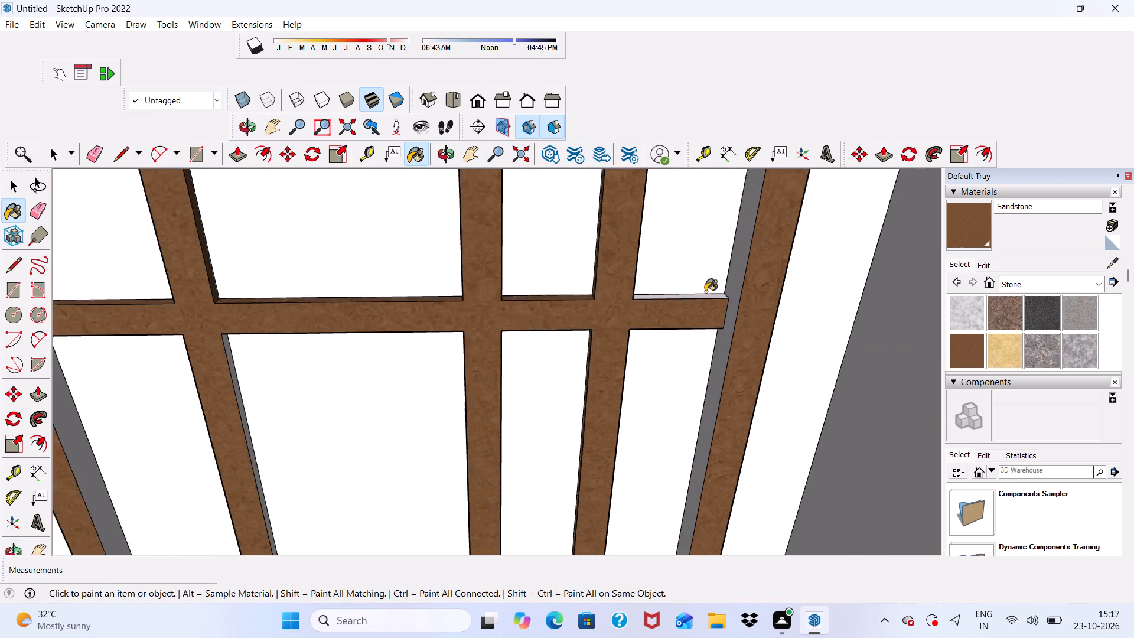
scroll(705, 292, "down", 3)
scroll(701, 292, "up", 15)
left_click(686, 304)
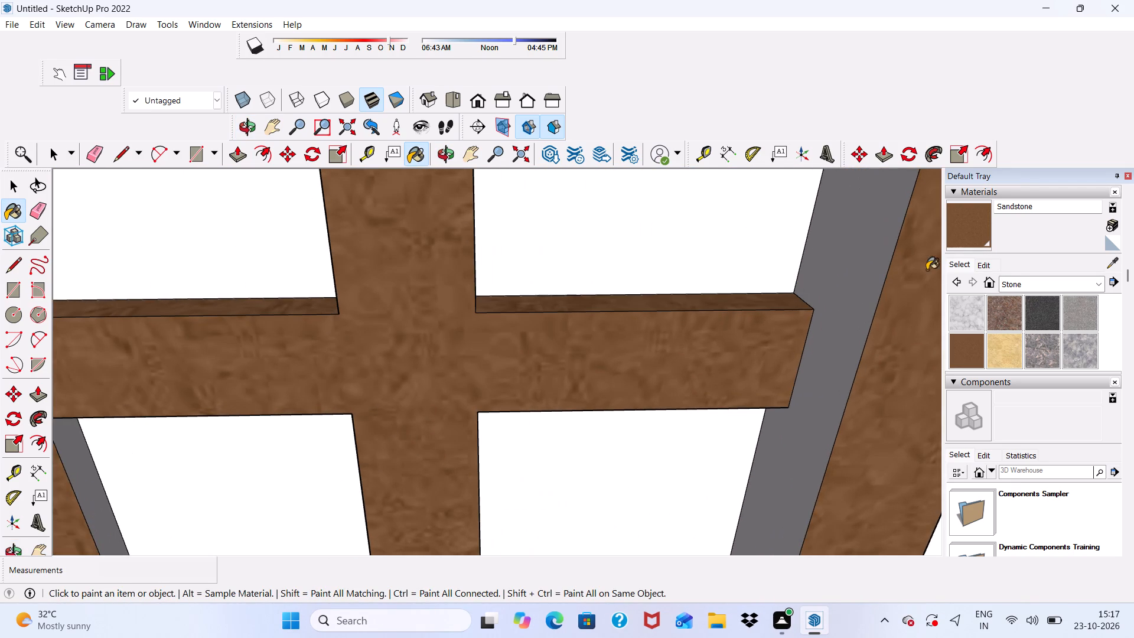
left_click(842, 271)
scroll(802, 269, "down", 3)
Paint the crossbar's underside in the door's last two lower panes and the third bar's right reveals with Sandstone.
middle_click_drag(783, 289, 725, 0)
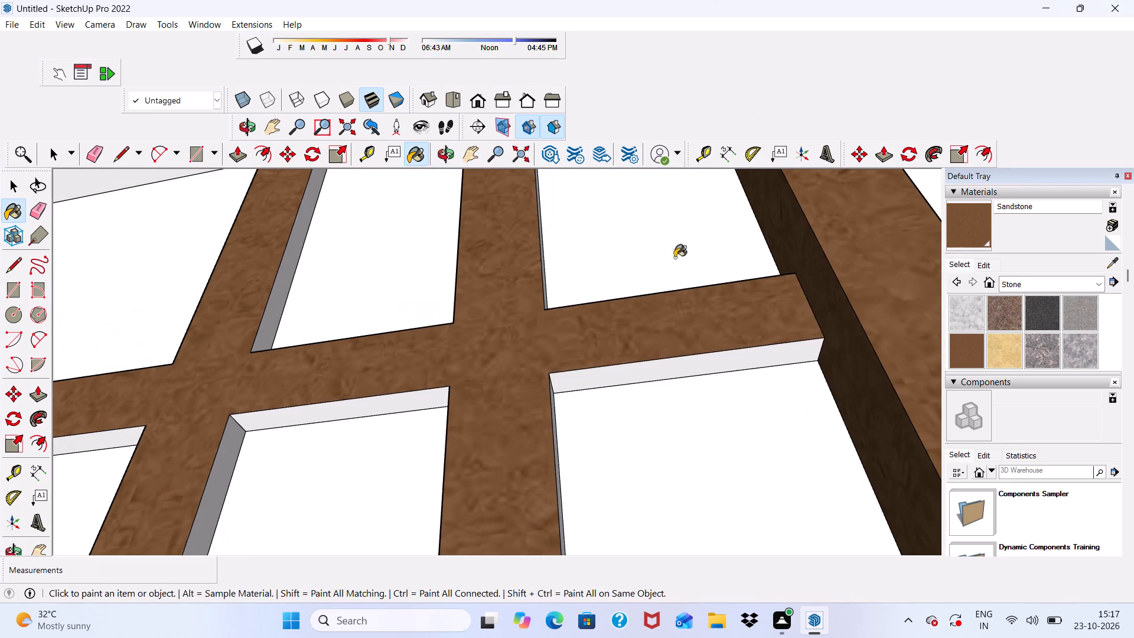
scroll(618, 373, "up", 5)
left_click(618, 372)
scroll(501, 401, "up", 5)
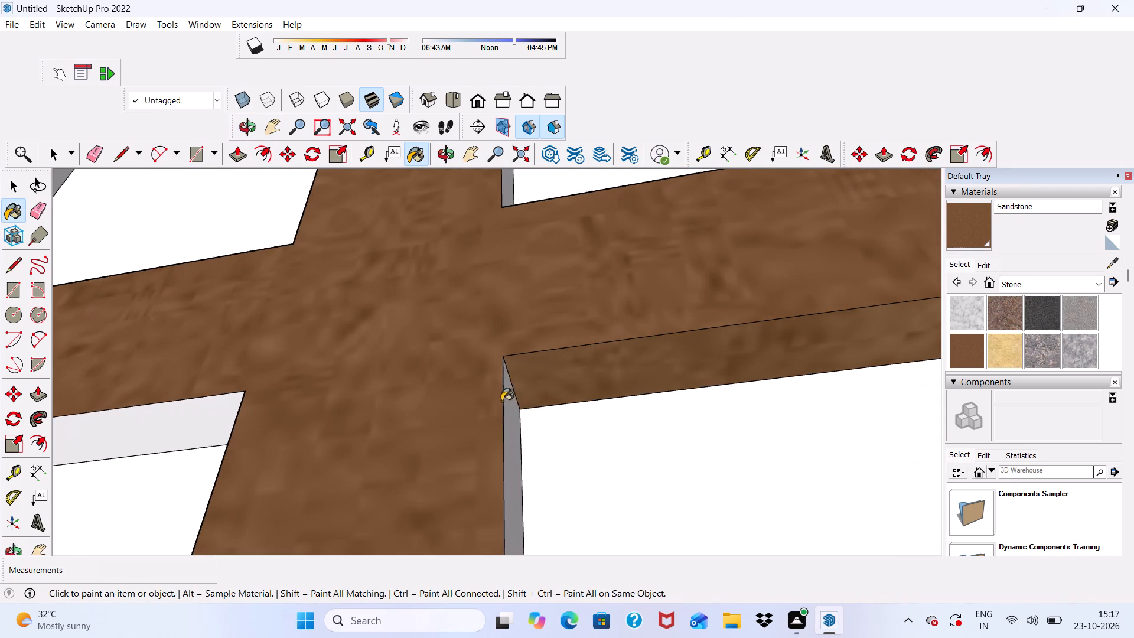
left_click(515, 409)
scroll(511, 221, "up", 4)
left_click(508, 195)
scroll(508, 226, "down", 16)
scroll(439, 416, "up", 5)
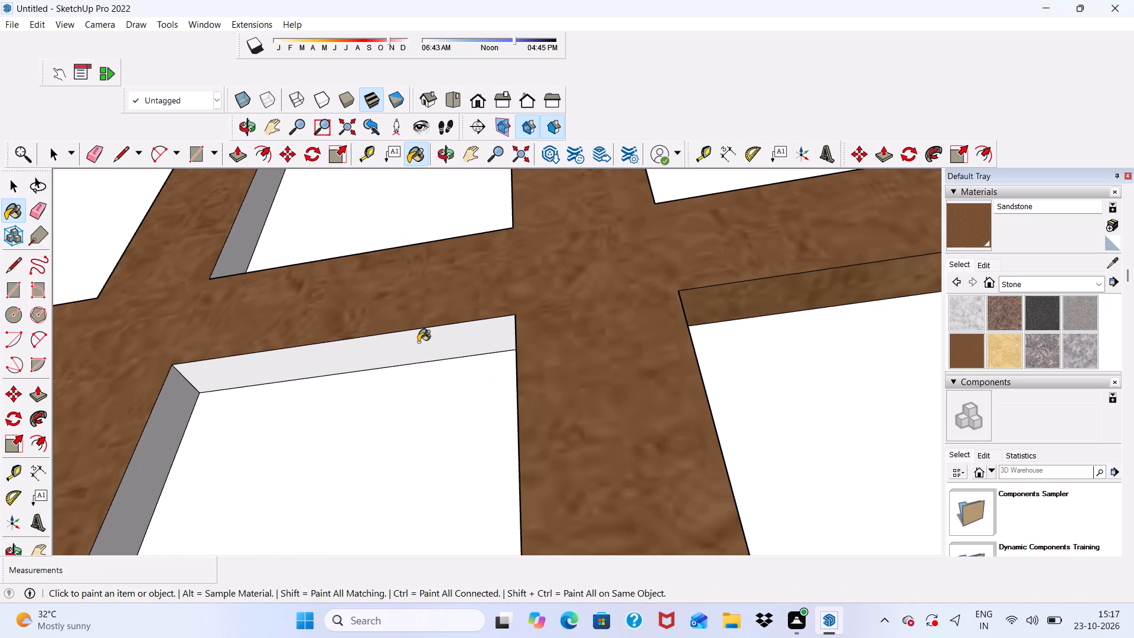
left_click(418, 342)
scroll(418, 342, "down", 4)
Paint the outer right side face of the upper-floor door's frame with Sandstone.
scroll(430, 318, "down", 5)
middle_click_drag(431, 327, 393, 526)
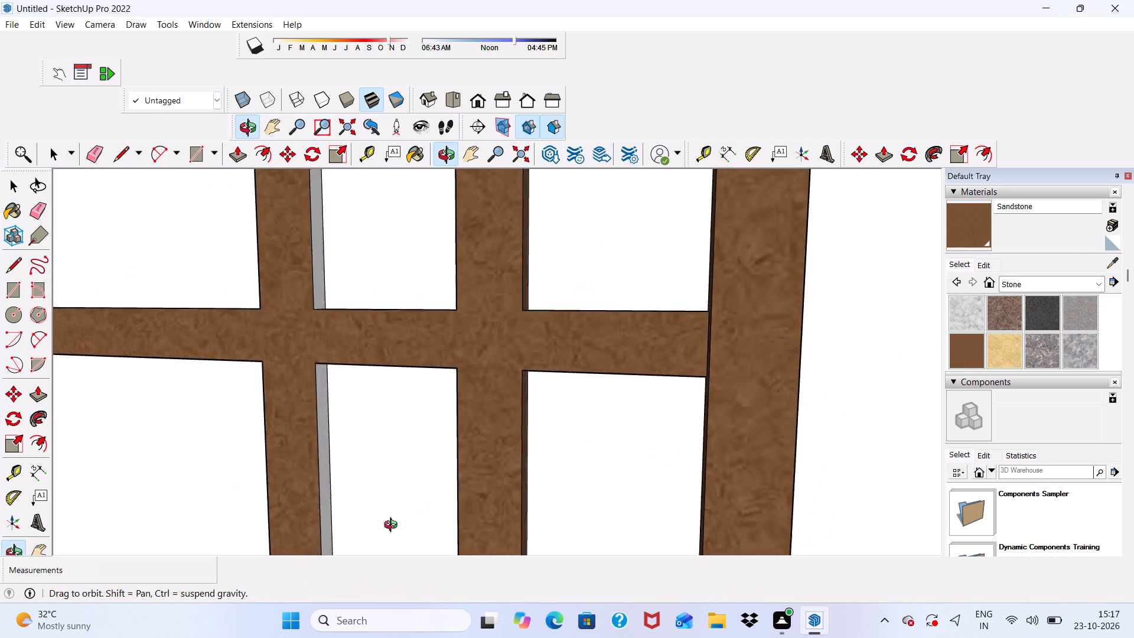
middle_click_drag(393, 526, 338, 540)
scroll(759, 431, "up", 1)
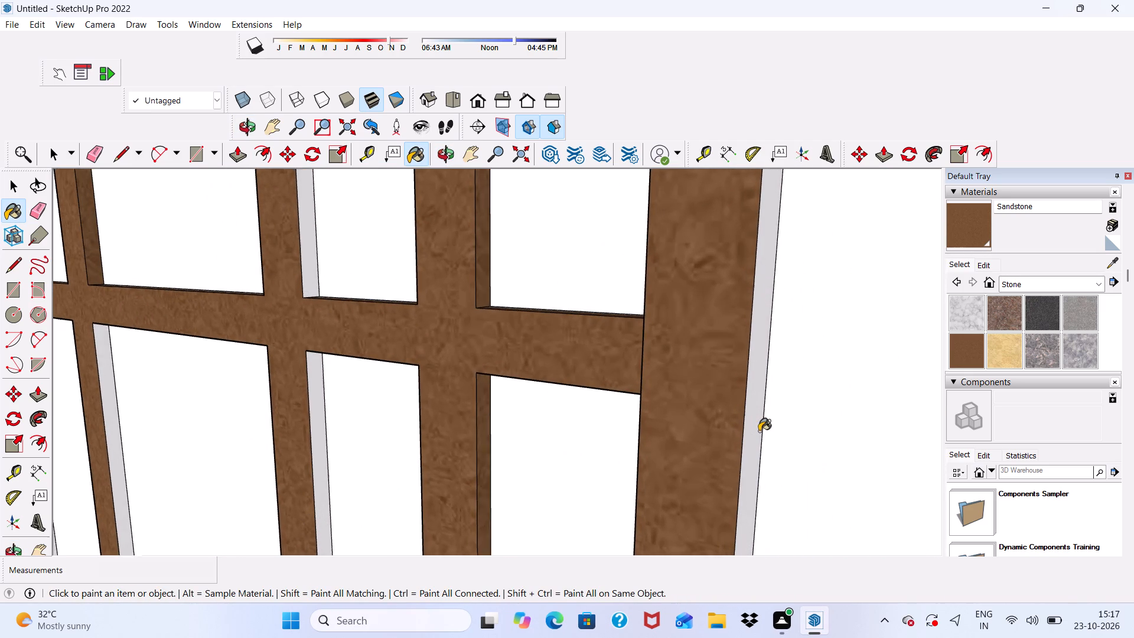
scroll(759, 431, "up", 2)
left_click(749, 425)
scroll(749, 425, "down", 5)
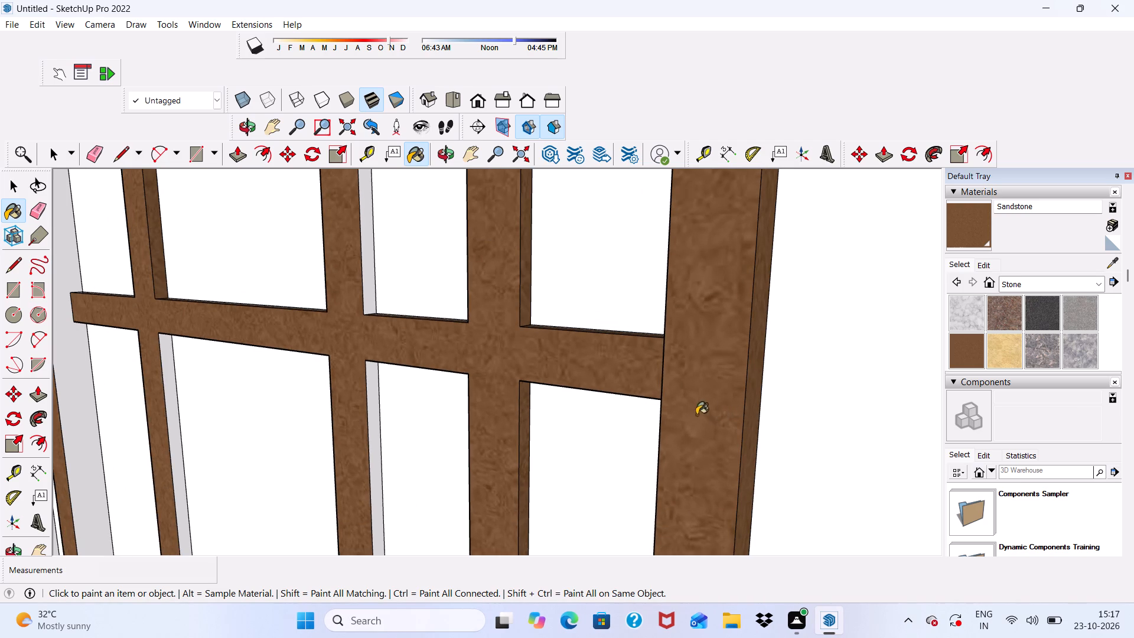
Paint the right reveals of the door's second bar, below and above the crossbar, with Sandstone.
scroll(376, 394, "up", 8)
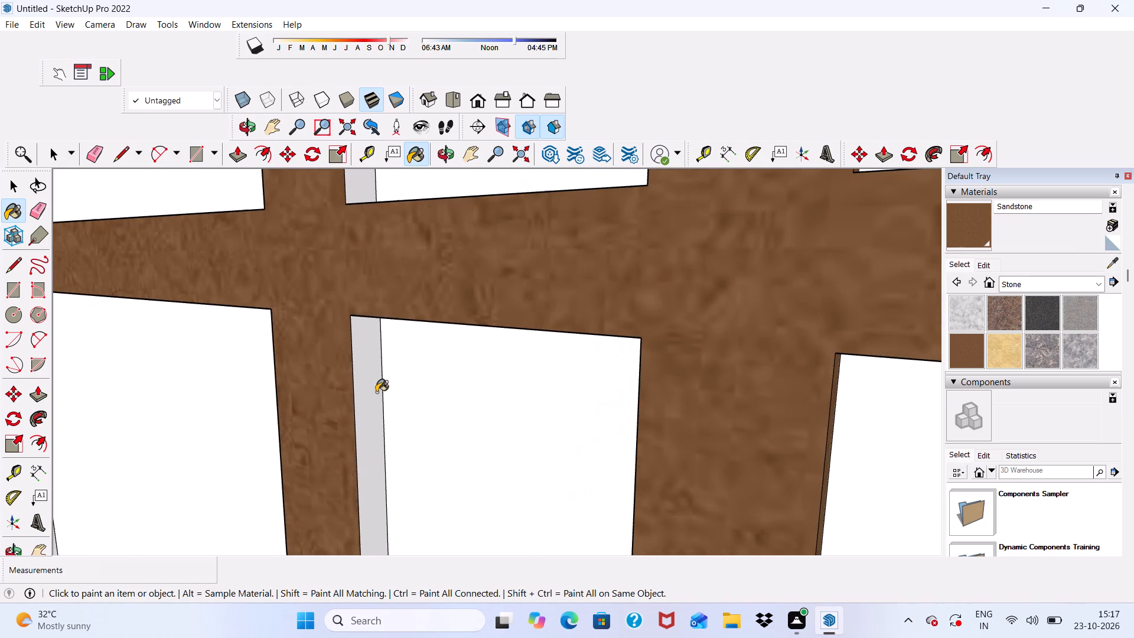
left_click(376, 389)
scroll(376, 389, "down", 7)
scroll(350, 246, "up", 5)
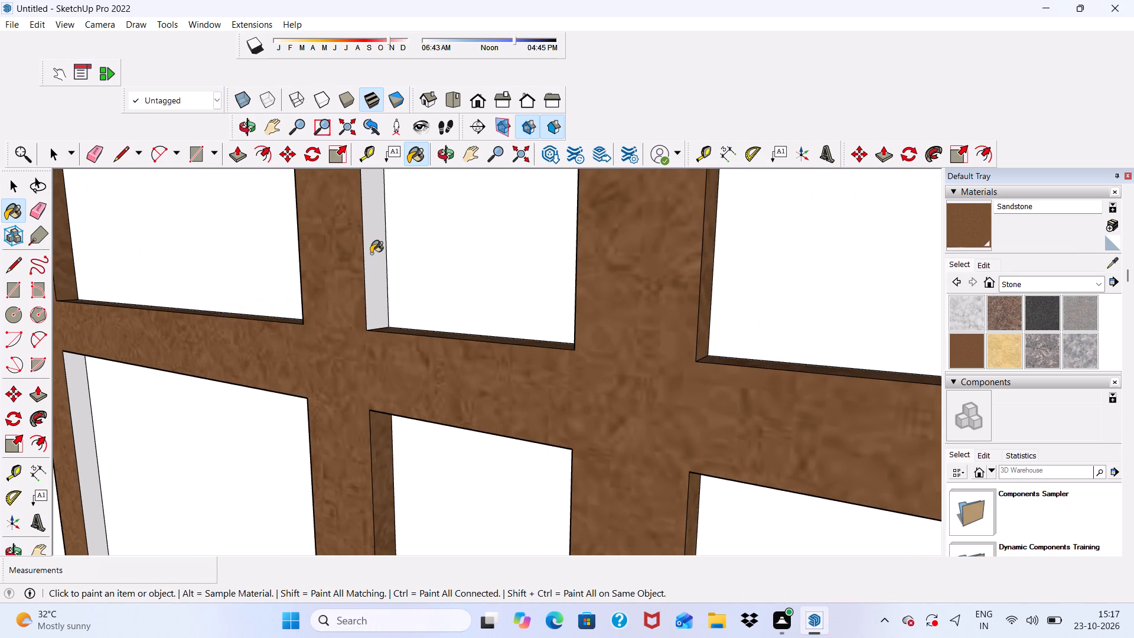
left_click(372, 269)
Paint the bottom sill faces of all three panes in the lower window with Sandstone.
scroll(372, 269, "down", 14)
left_click(480, 101)
scroll(498, 232, "down", 5)
scroll(532, 300, "up", 2)
scroll(532, 293, "down", 2)
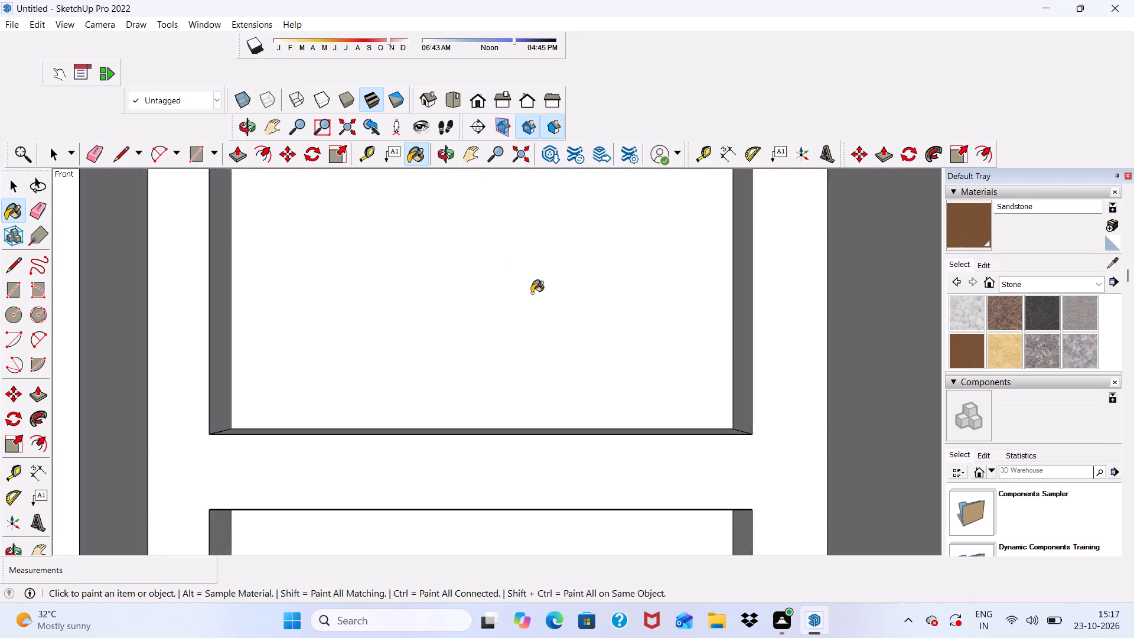
scroll(532, 293, "down", 11)
scroll(535, 297, "down", 13)
scroll(581, 308, "down", 5)
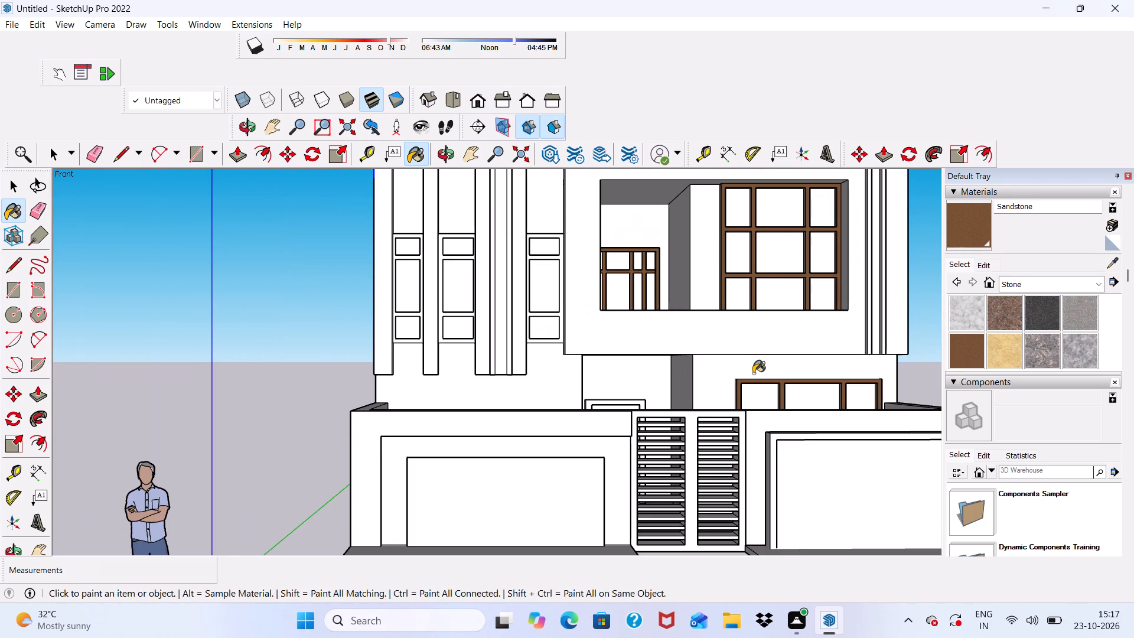
scroll(574, 338, "up", 1)
scroll(443, 304, "down", 5)
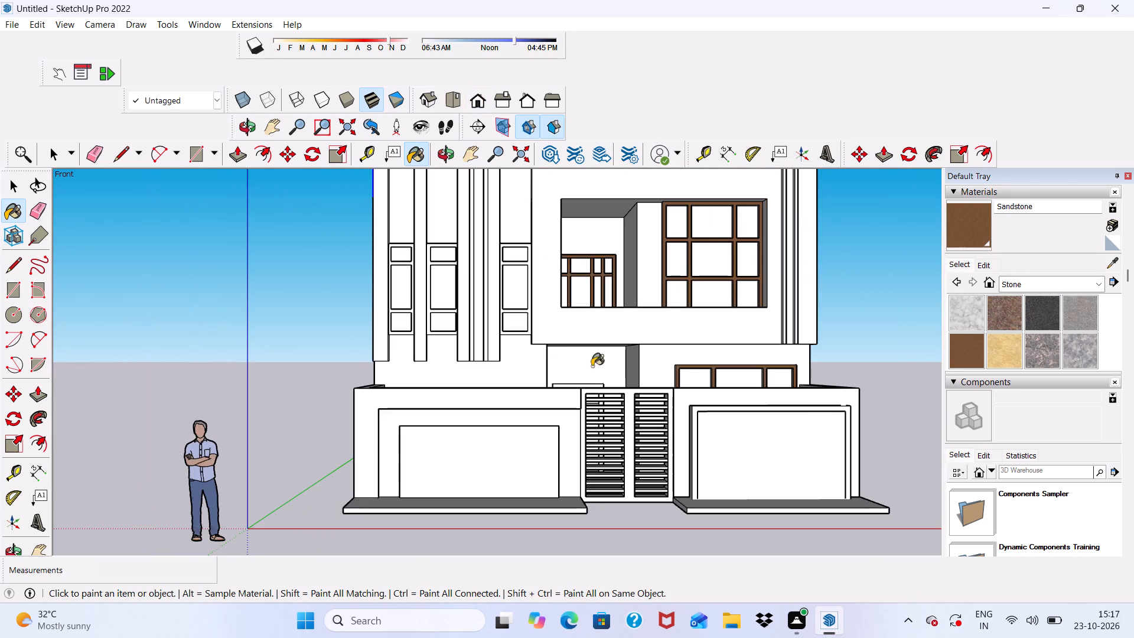
scroll(693, 386, "up", 11)
middle_click_drag(725, 355, 595, 469)
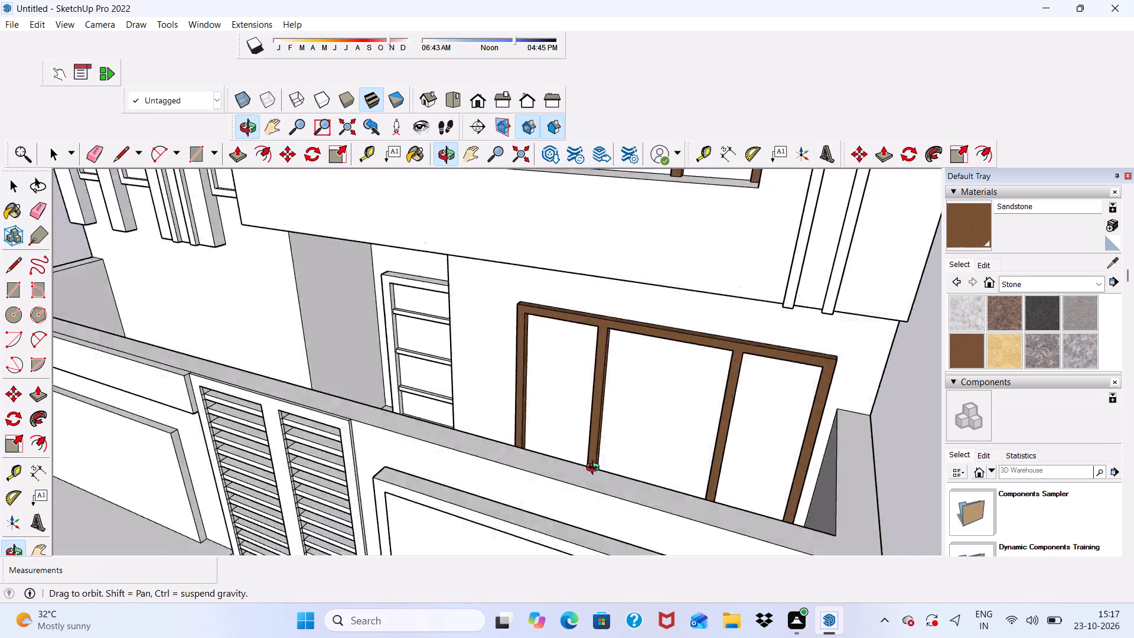
middle_click_drag(595, 469, 634, 588)
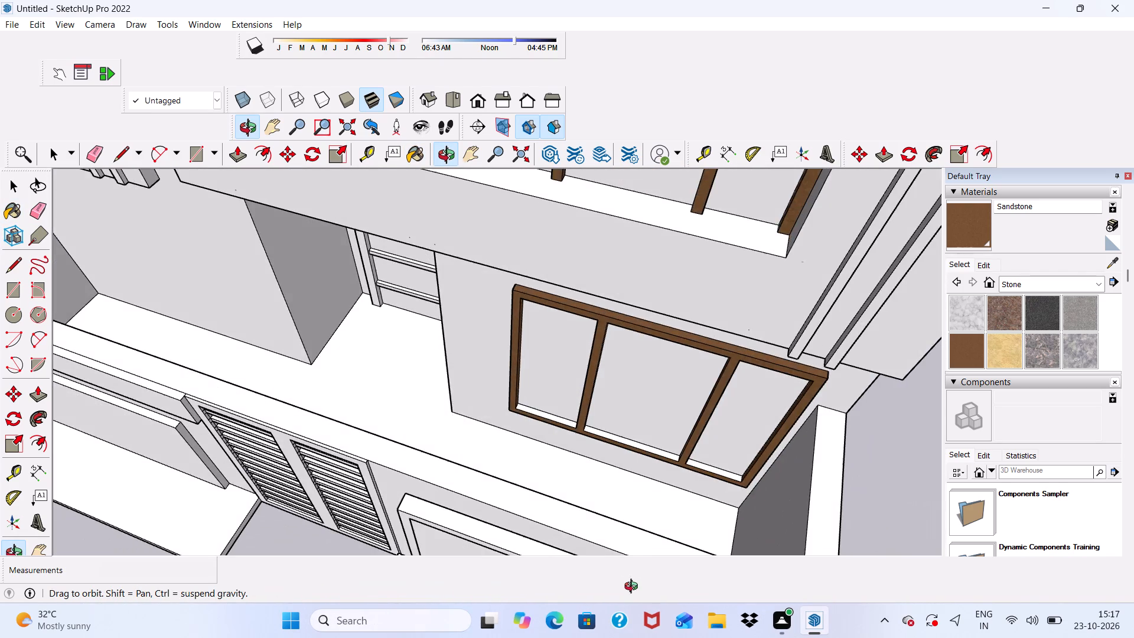
middle_click_drag(634, 588, 631, 586)
scroll(610, 489, "up", 4)
scroll(595, 430, "up", 4)
scroll(507, 398, "up", 5)
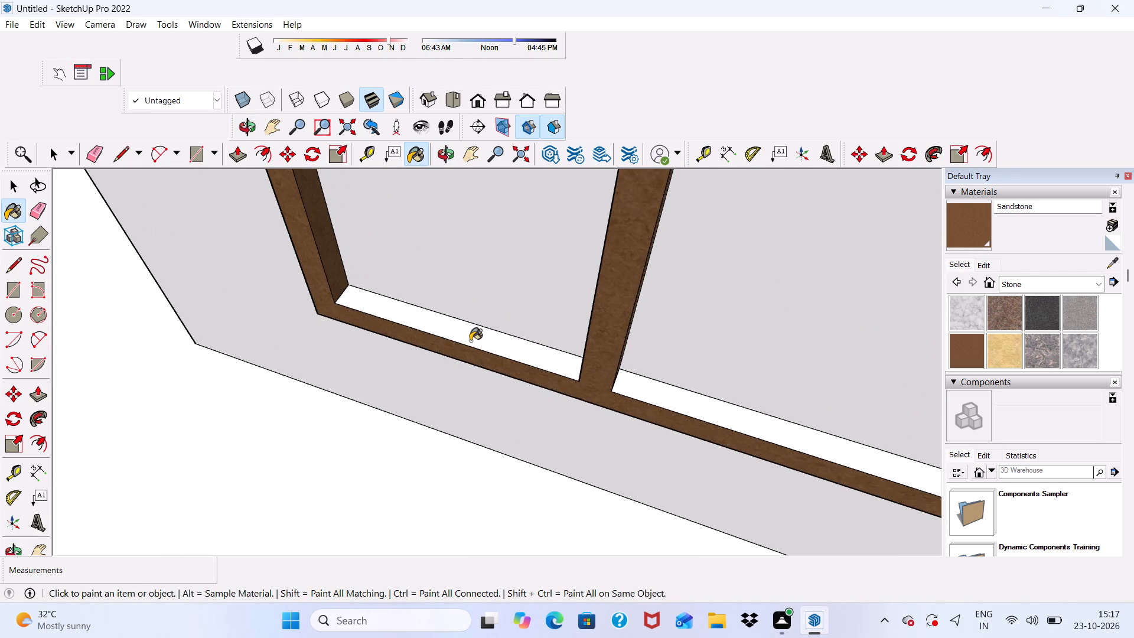
left_click(470, 341)
left_click(690, 403)
scroll(614, 395, "down", 6)
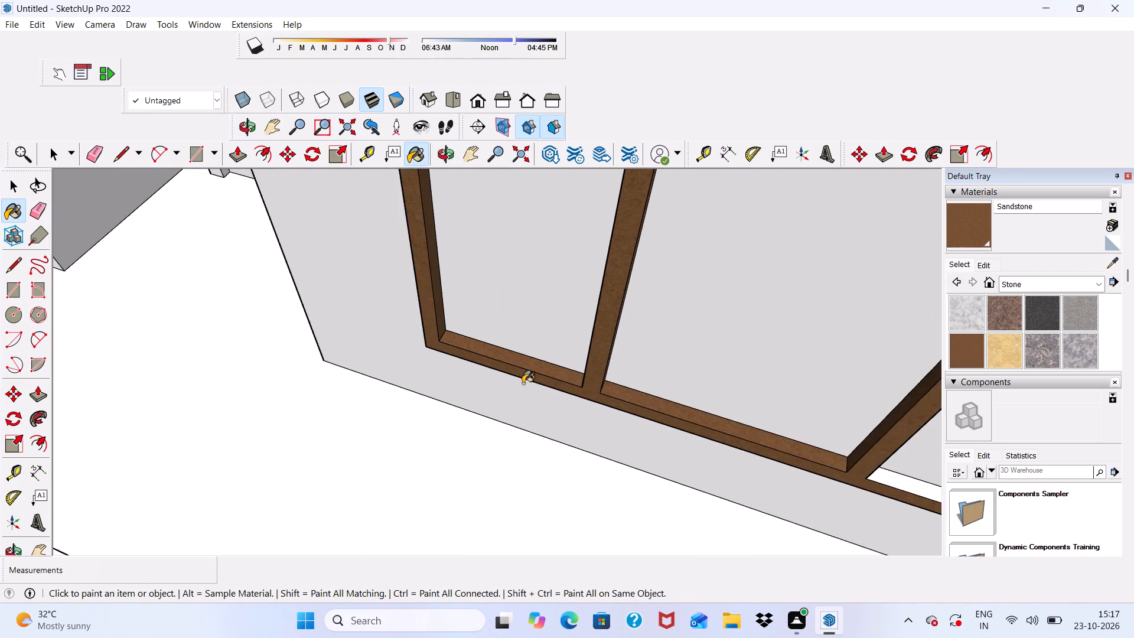
scroll(514, 377, "down", 5)
scroll(789, 468, "up", 4)
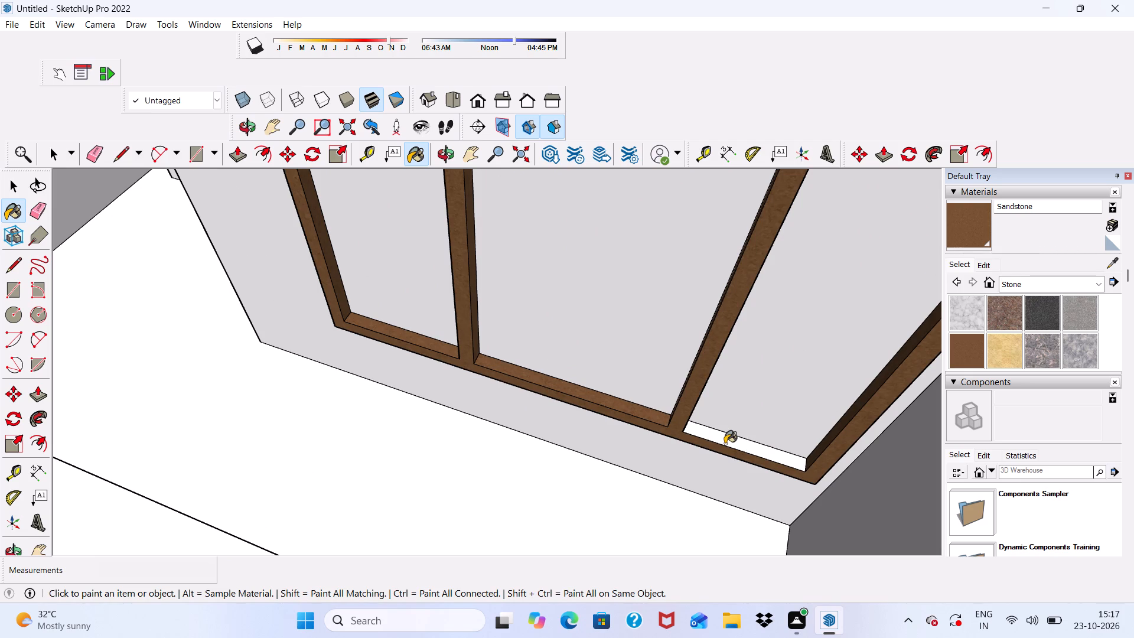
left_click(723, 441)
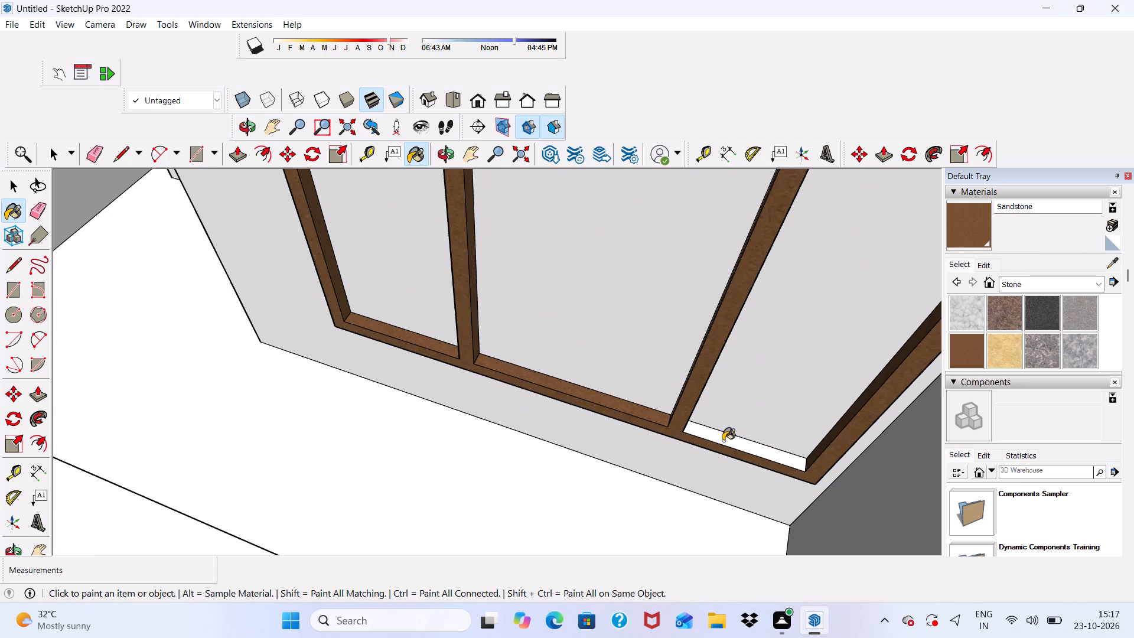
Paint the top face of the upper-floor door's outer frame with Sandstone.
scroll(723, 441, "down", 1)
middle_click_drag(723, 441, 579, 399)
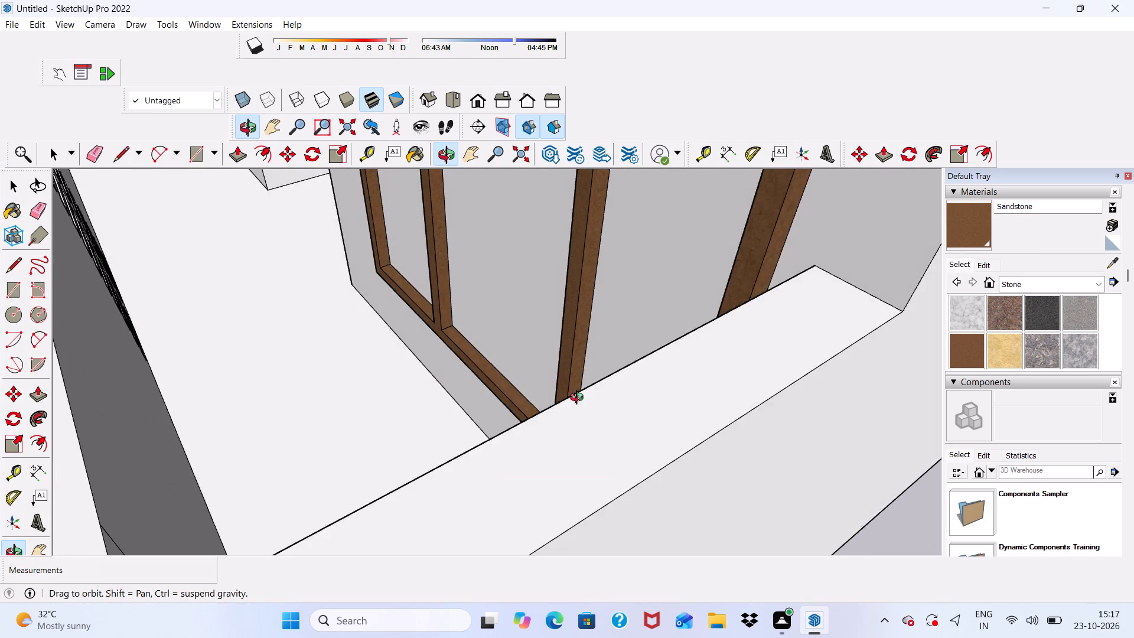
middle_click_drag(579, 399, 832, 405)
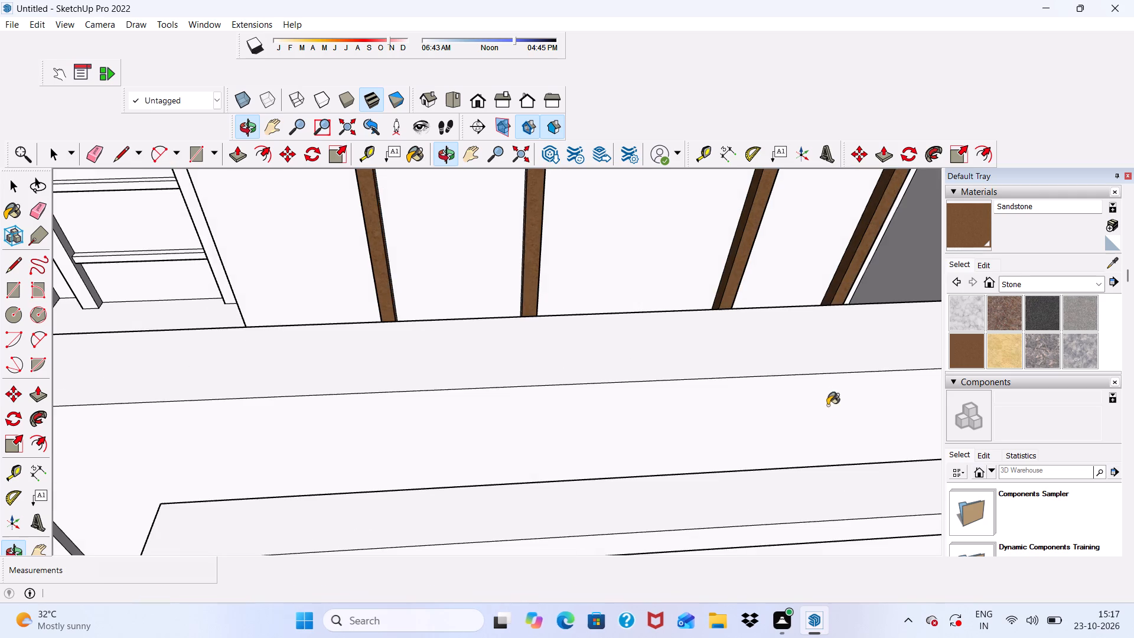
scroll(541, 406, "down", 19)
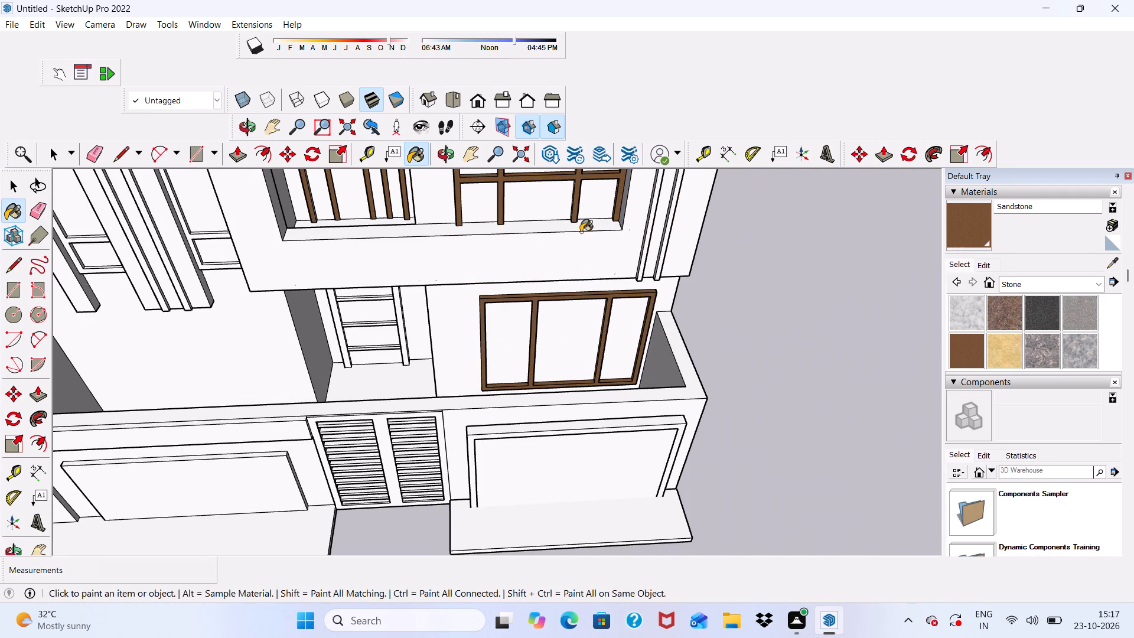
scroll(581, 232, "up", 5)
scroll(581, 233, "down", 9)
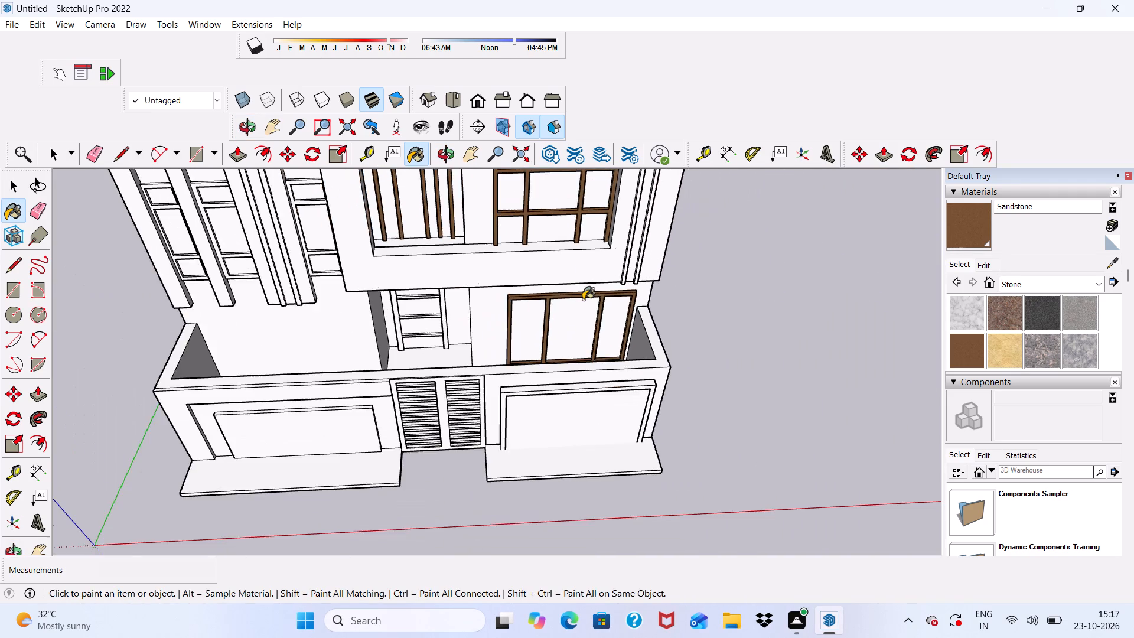
scroll(583, 300, "down", 4)
scroll(569, 239, "up", 5)
scroll(421, 253, "up", 5)
scroll(395, 178, "down", 3)
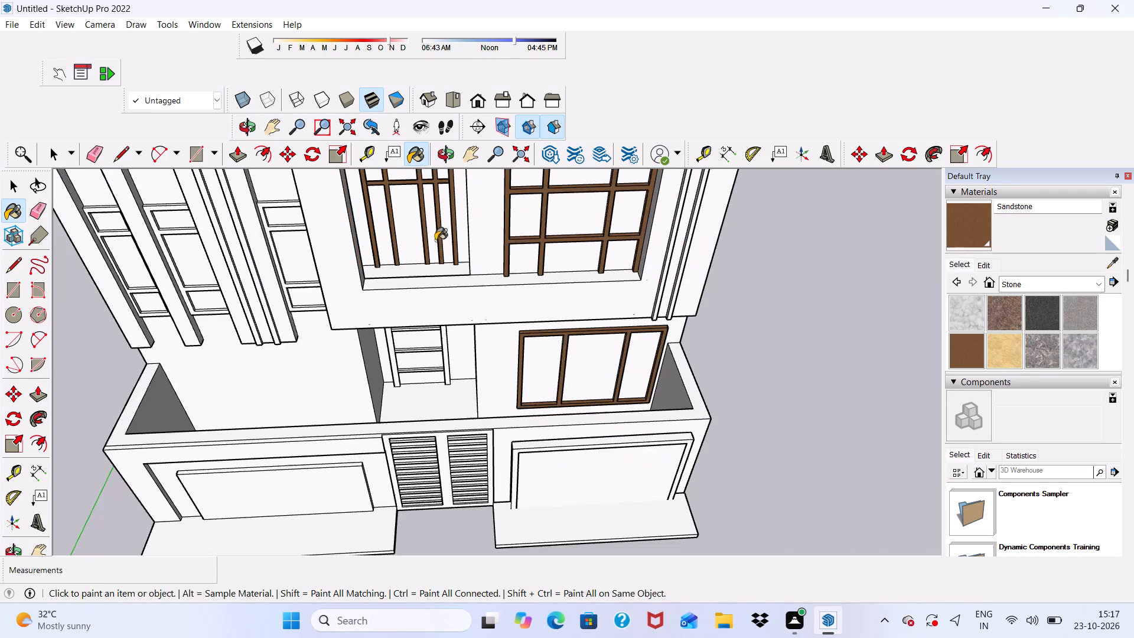
scroll(435, 240, "down", 4)
scroll(424, 201, "up", 17)
scroll(392, 177, "down", 1)
scroll(391, 181, "up", 2)
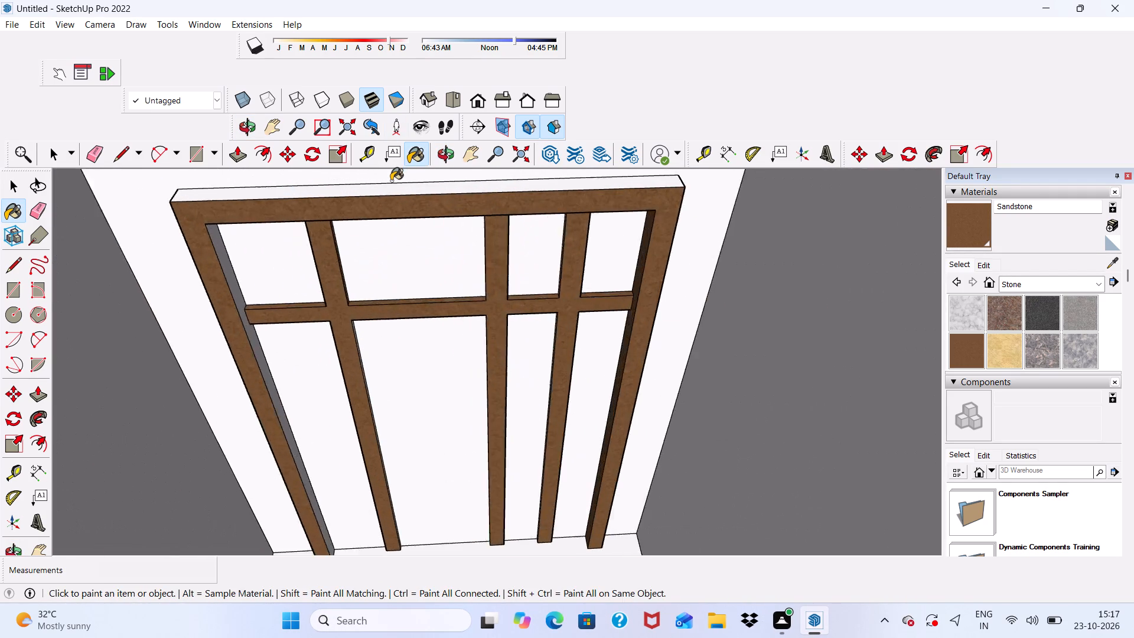
scroll(391, 181, "up", 8)
left_click(386, 195)
scroll(389, 226, "down", 7)
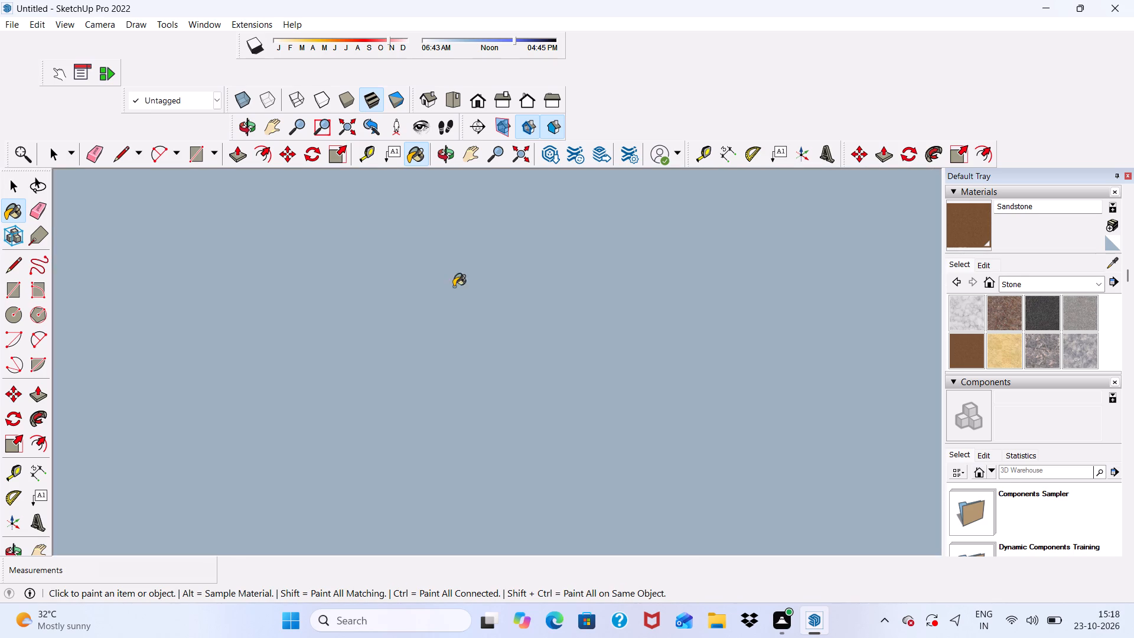
Paint the inner reveal of the door's left frame and the first bar's right reveal below the crossbar with Sandstone.
left_click(469, 102)
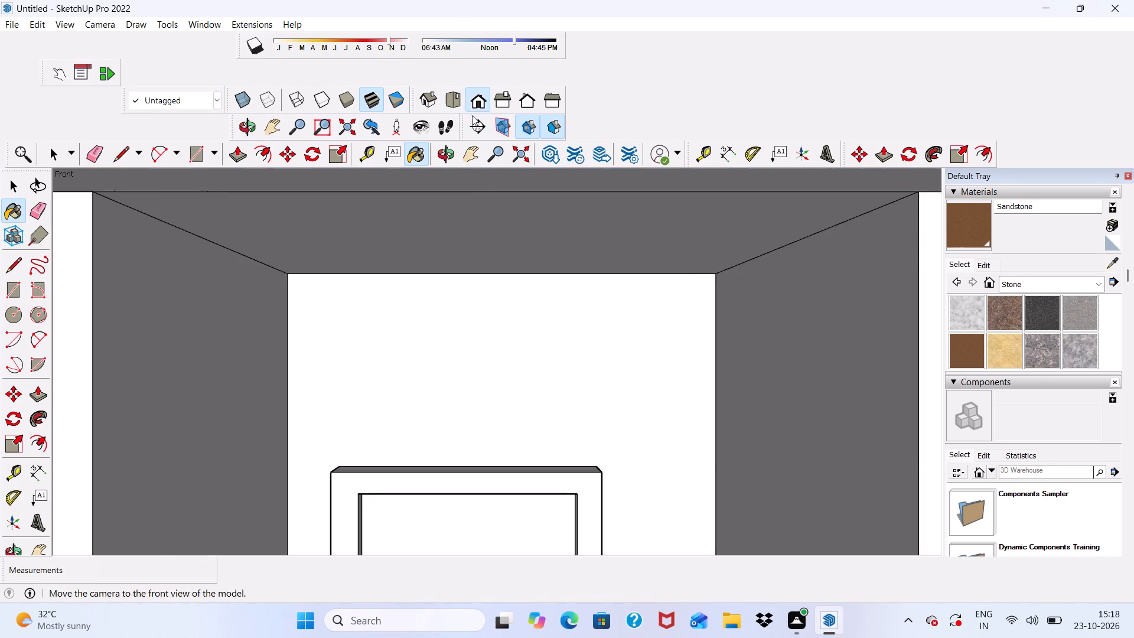
scroll(483, 188, "down", 5)
scroll(489, 266, "down", 20)
scroll(489, 266, "down", 2)
scroll(516, 291, "up", 4)
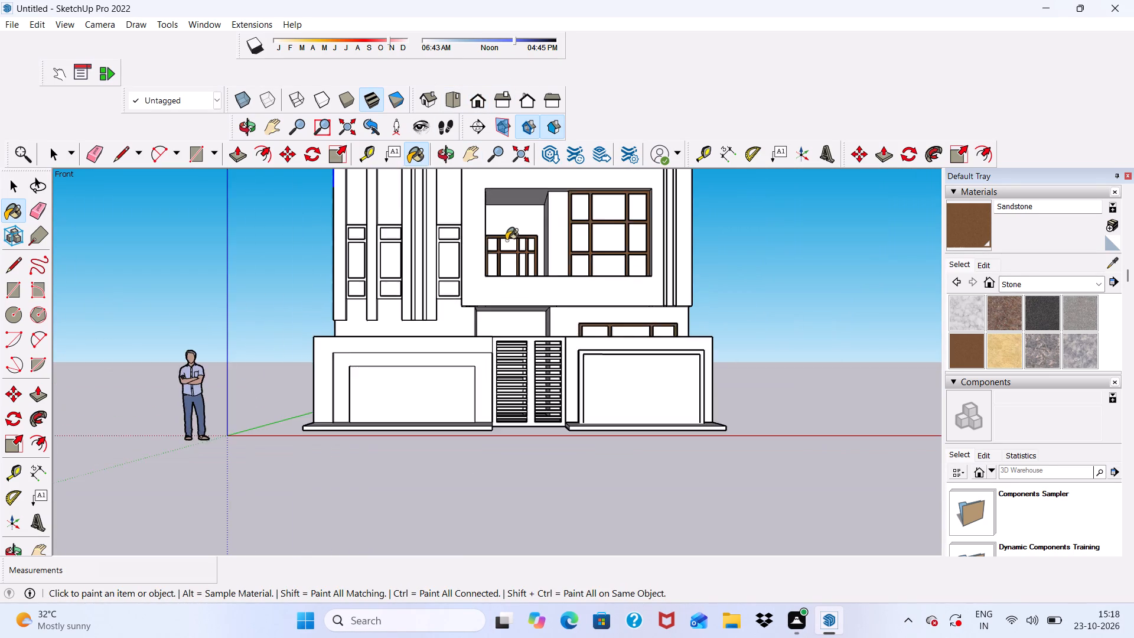
scroll(506, 240, "up", 15)
middle_click_drag(500, 255, 386, 312)
scroll(412, 317, "down", 1)
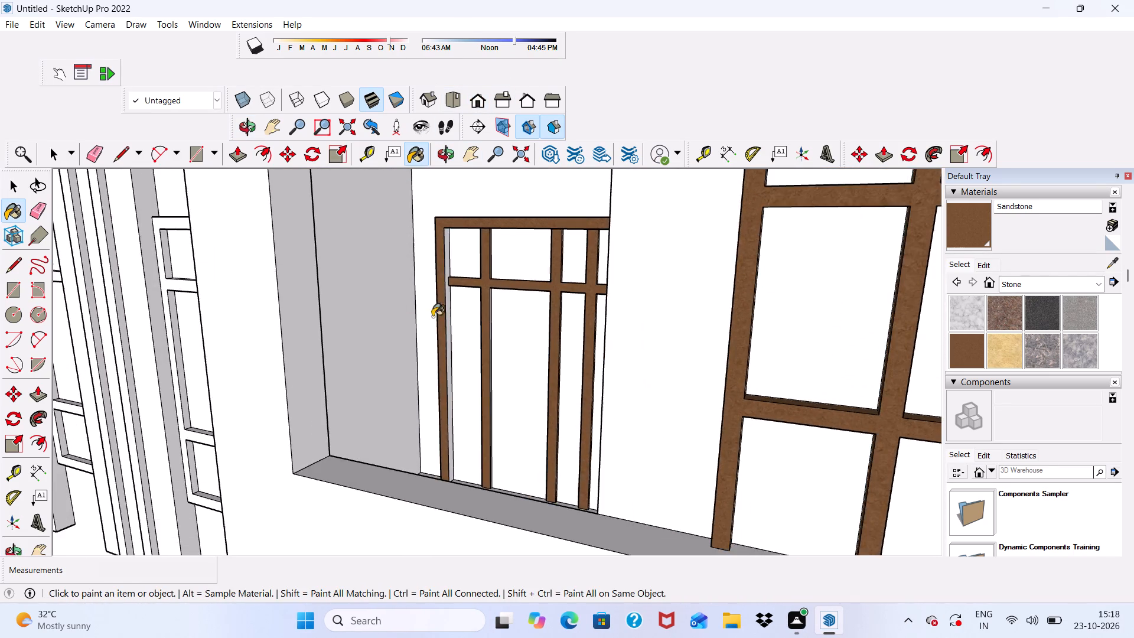
scroll(457, 333, "up", 10)
left_click(436, 301)
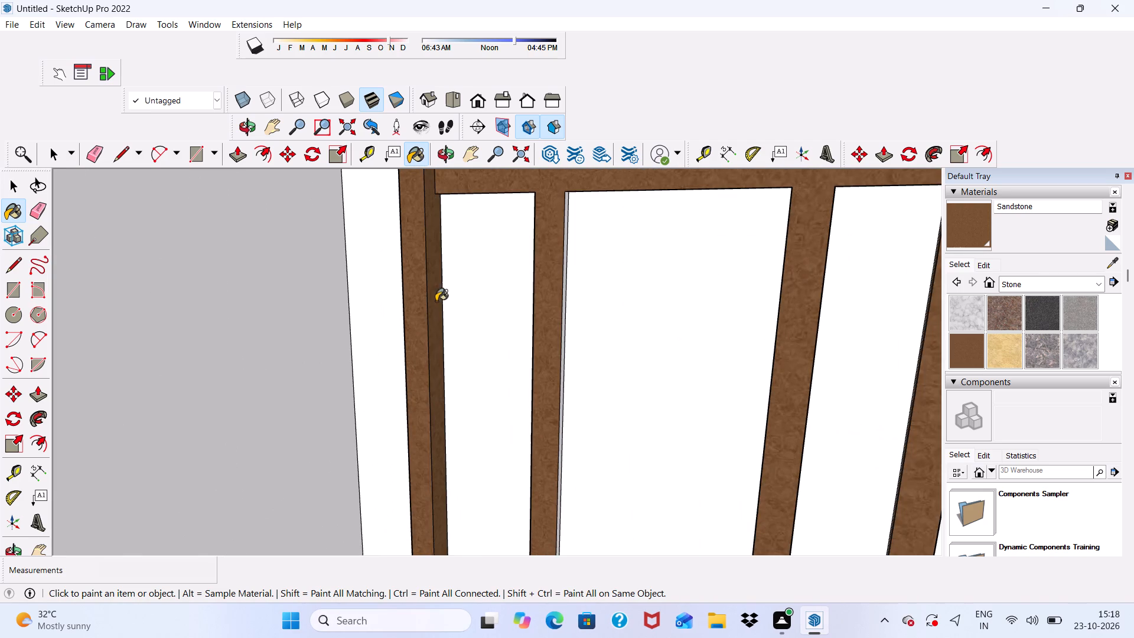
scroll(571, 344, "up", 9)
left_click(559, 321)
scroll(527, 329, "down", 2)
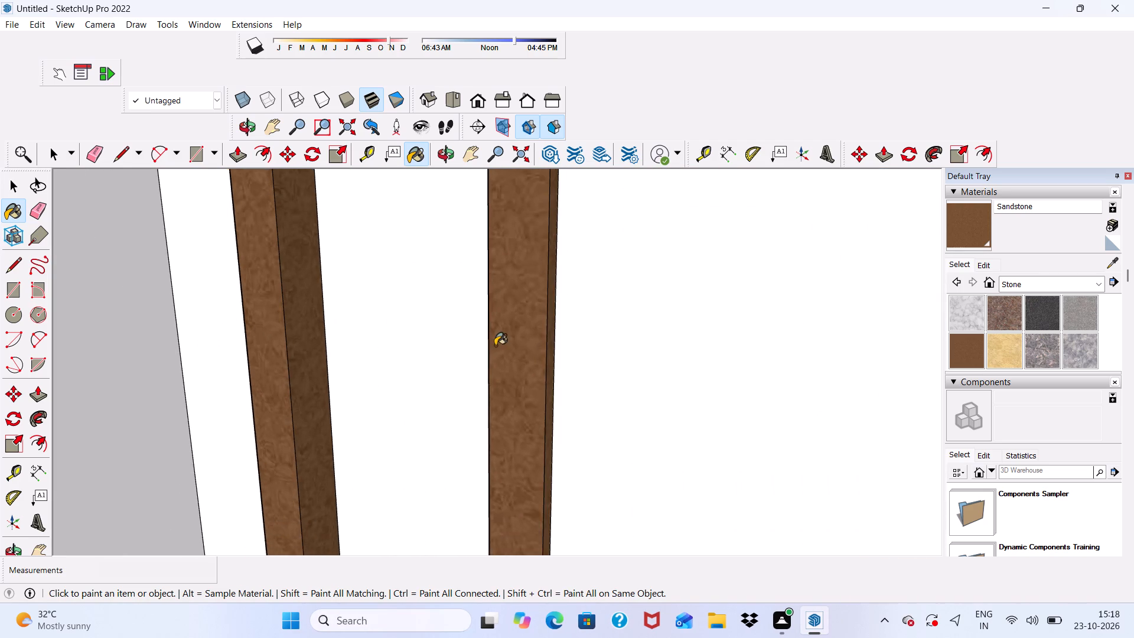
middle_click_drag(495, 346, 769, 351)
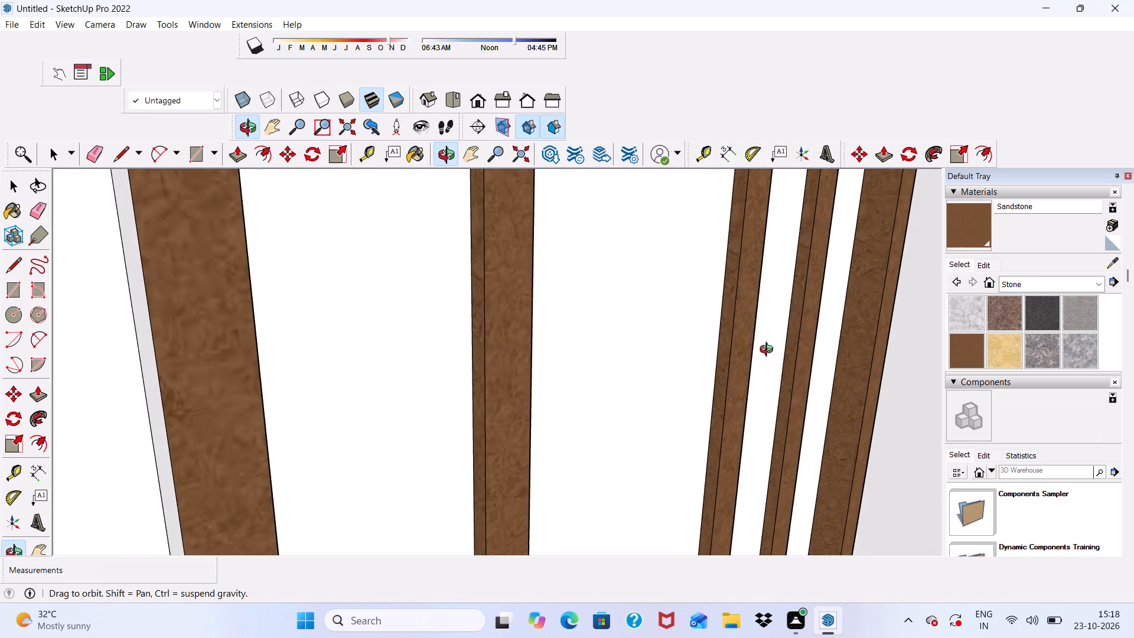
Paint the outer side face of the upper-floor door's left frame with Sandstone.
middle_click_drag(769, 351, 773, 353)
scroll(133, 367, "up", 5)
left_click(154, 343)
scroll(150, 323, "down", 9)
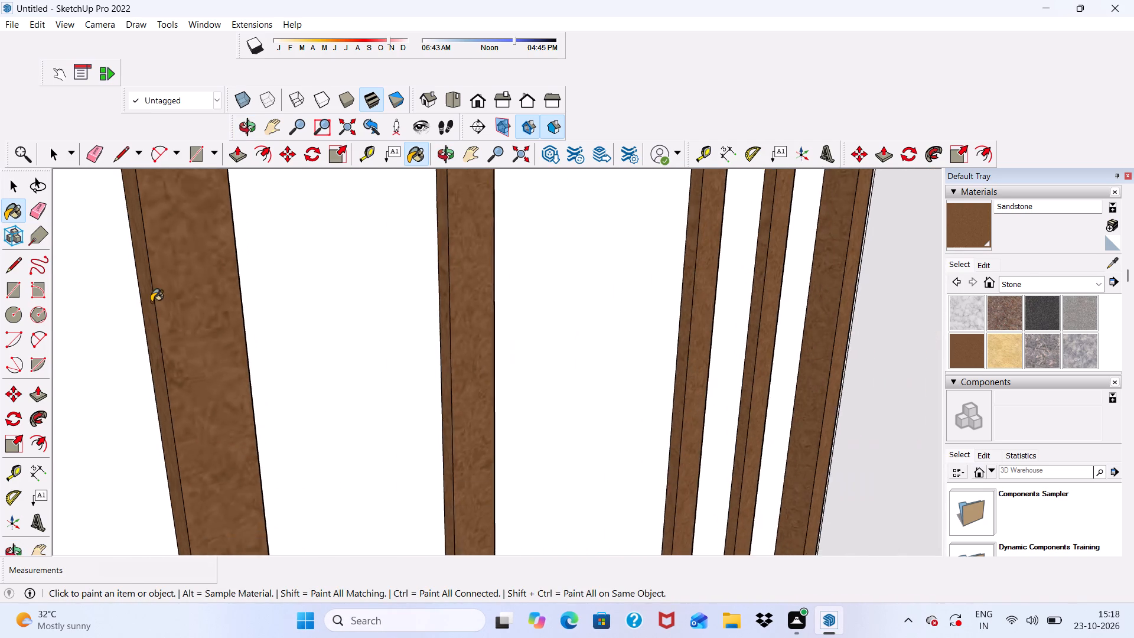
scroll(151, 302, "down", 2)
scroll(208, 317, "down", 9)
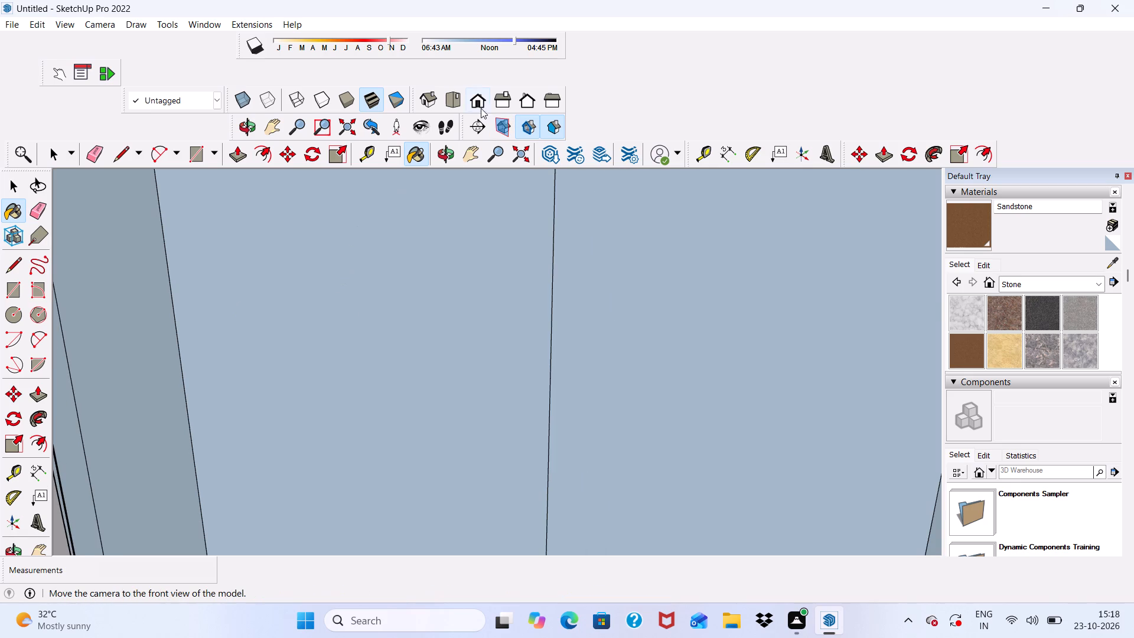
Inspect the upper-floor door and window frames from several angles for faces still lacking Sandstone.
left_click(478, 99)
scroll(440, 234, "down", 6)
middle_click_drag(483, 301, 488, 360)
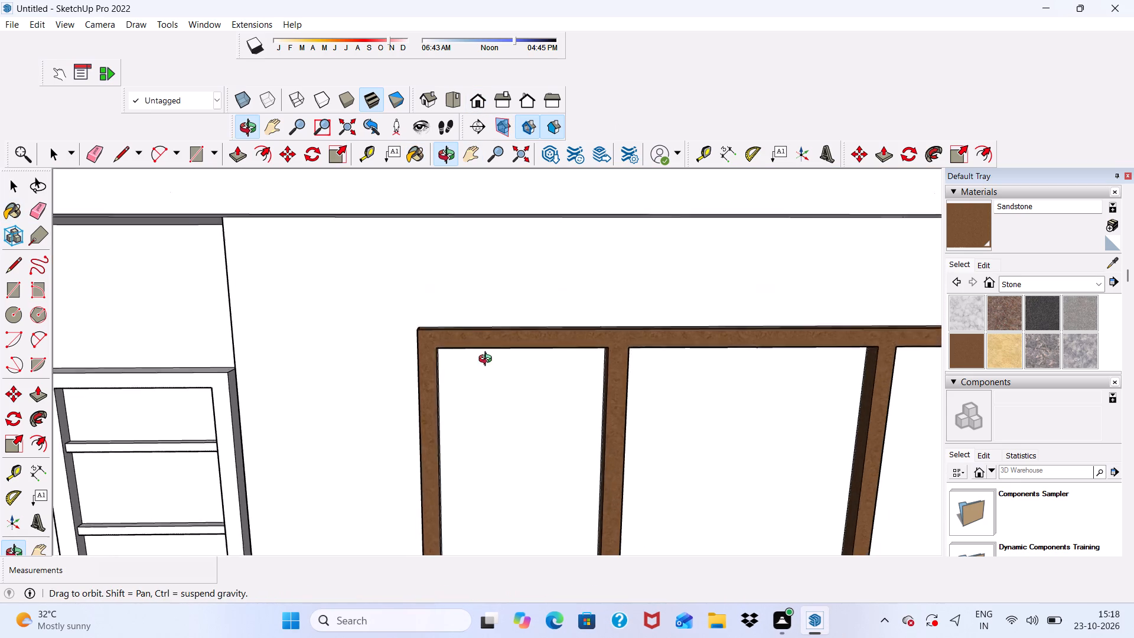
middle_click_drag(488, 360, 486, 377)
scroll(472, 357, "up", 1)
scroll(467, 333, "down", 19)
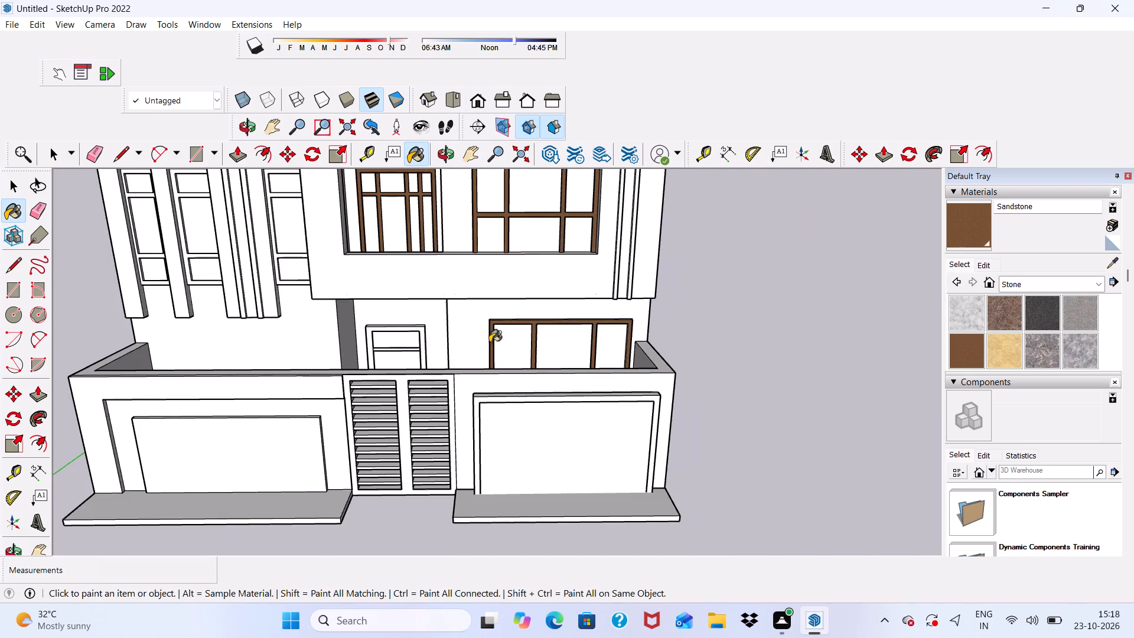
scroll(434, 221, "up", 12)
middle_click_drag(432, 195, 435, 300)
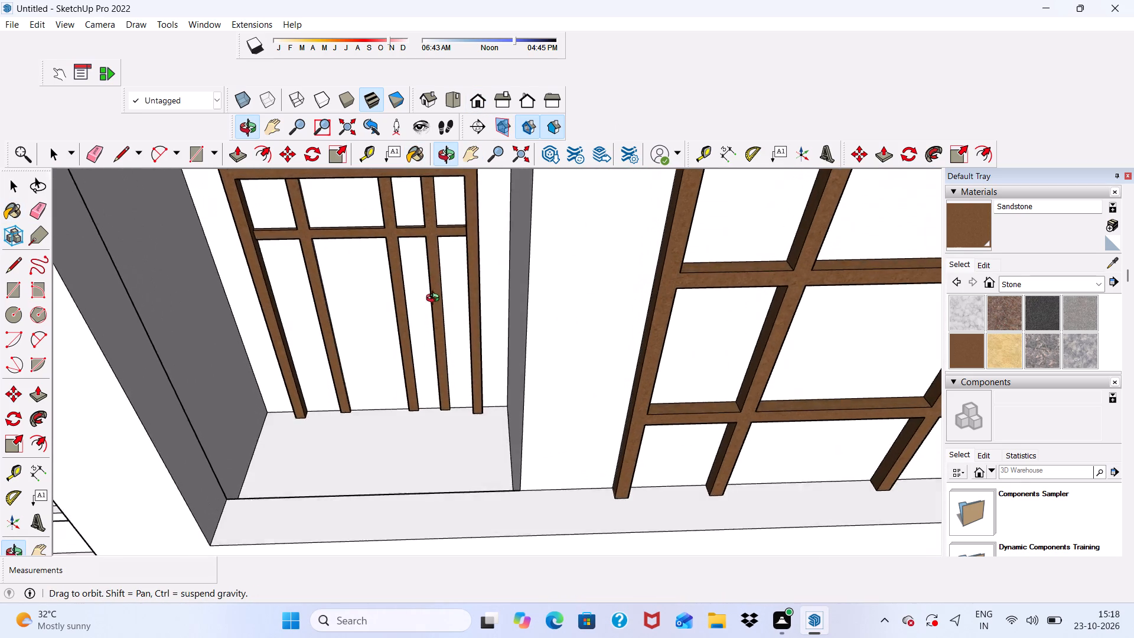
middle_click_drag(435, 300, 416, 307)
scroll(415, 304, "down", 4)
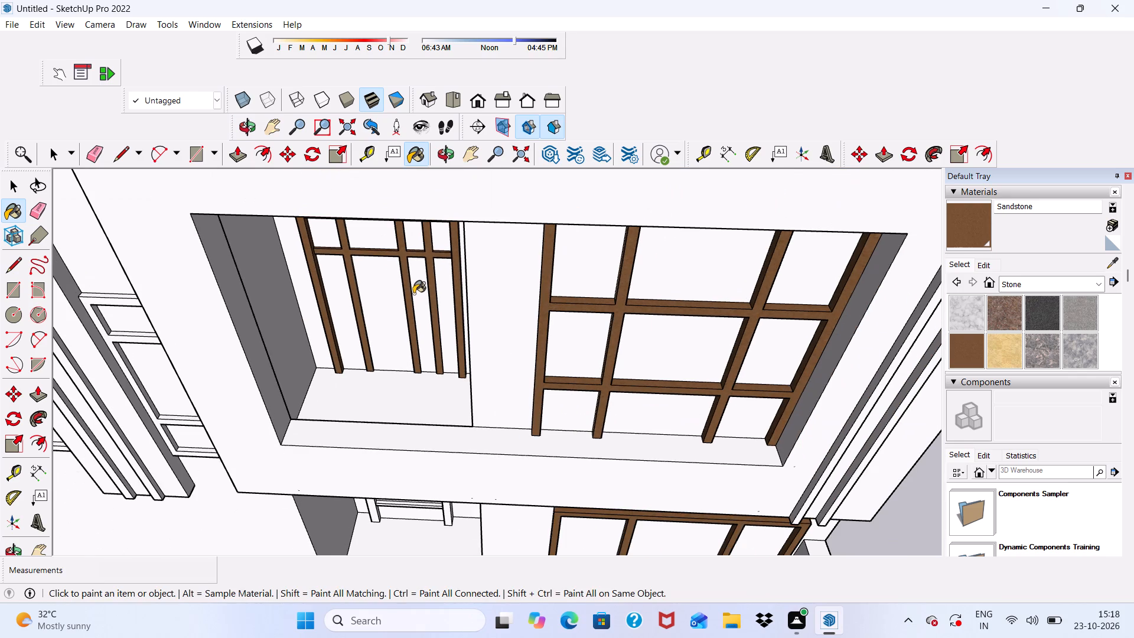
scroll(397, 224, "up", 6)
scroll(397, 224, "down", 3)
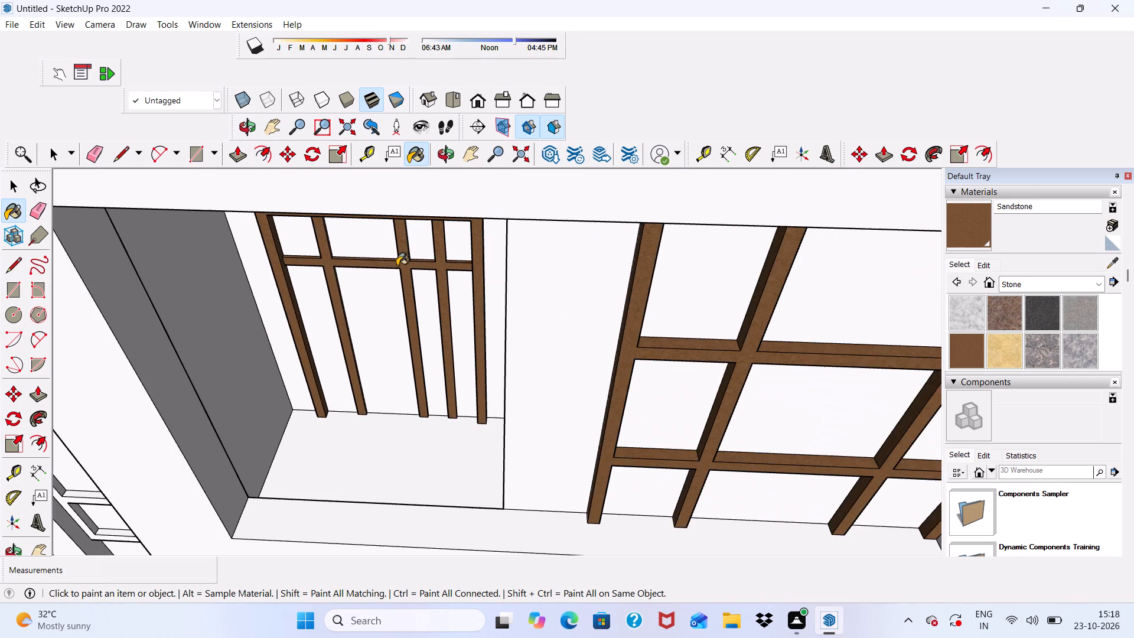
middle_click_drag(397, 247, 396, 175)
scroll(396, 177, "up", 4)
scroll(440, 242, "up", 5)
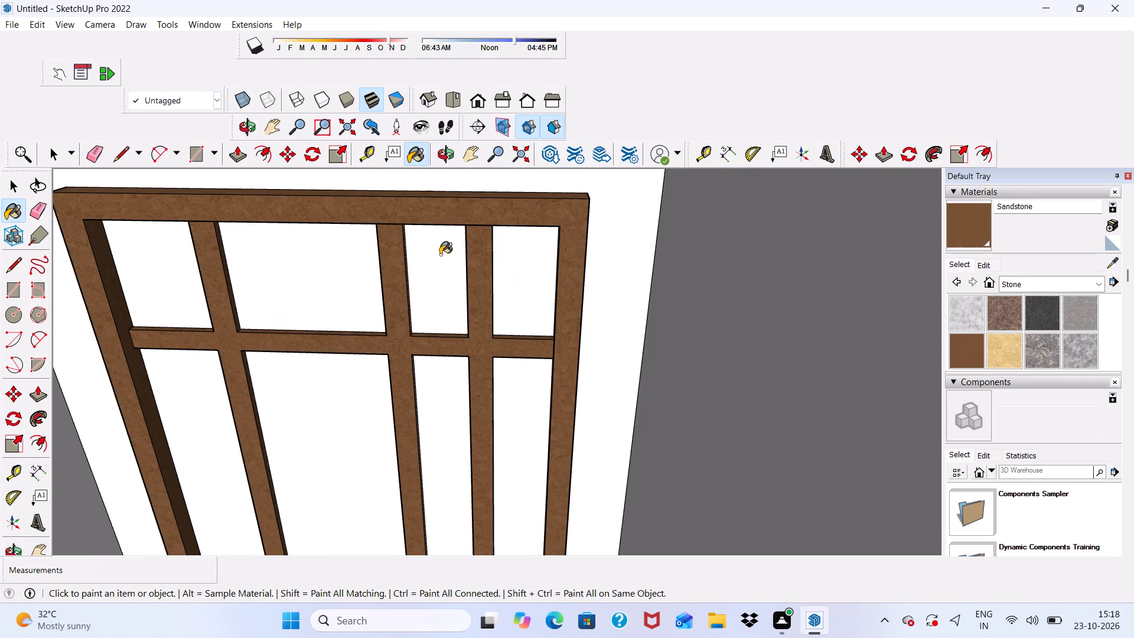
scroll(591, 276, "up", 4)
middle_click_drag(590, 271, 479, 238)
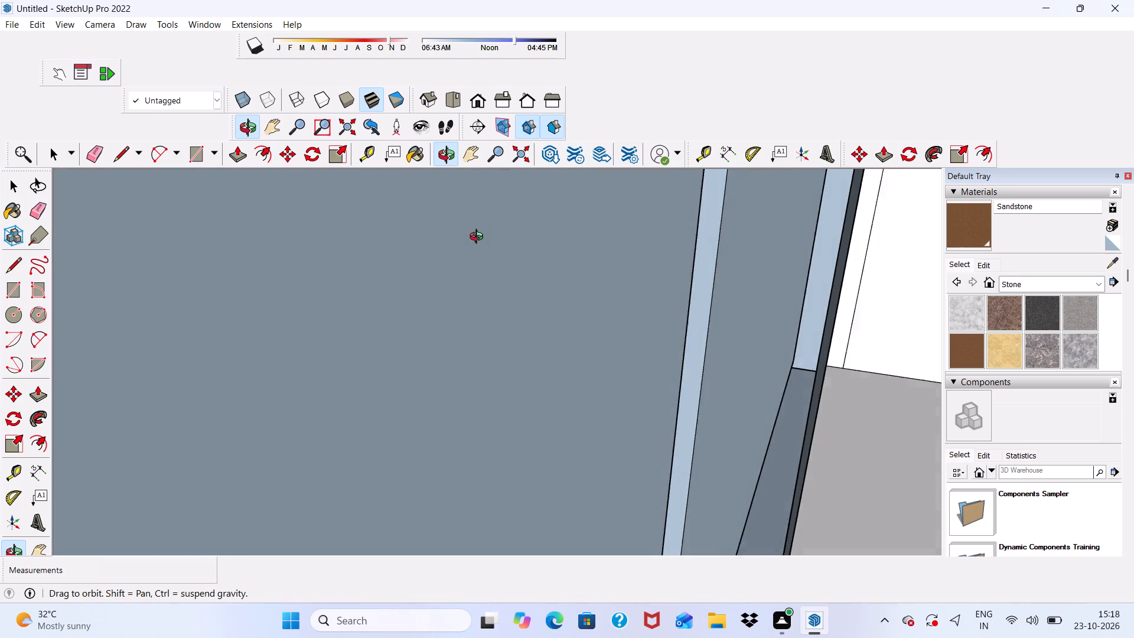
middle_click_drag(479, 238, 545, 233)
scroll(544, 233, "up", 1)
scroll(537, 223, "down", 12)
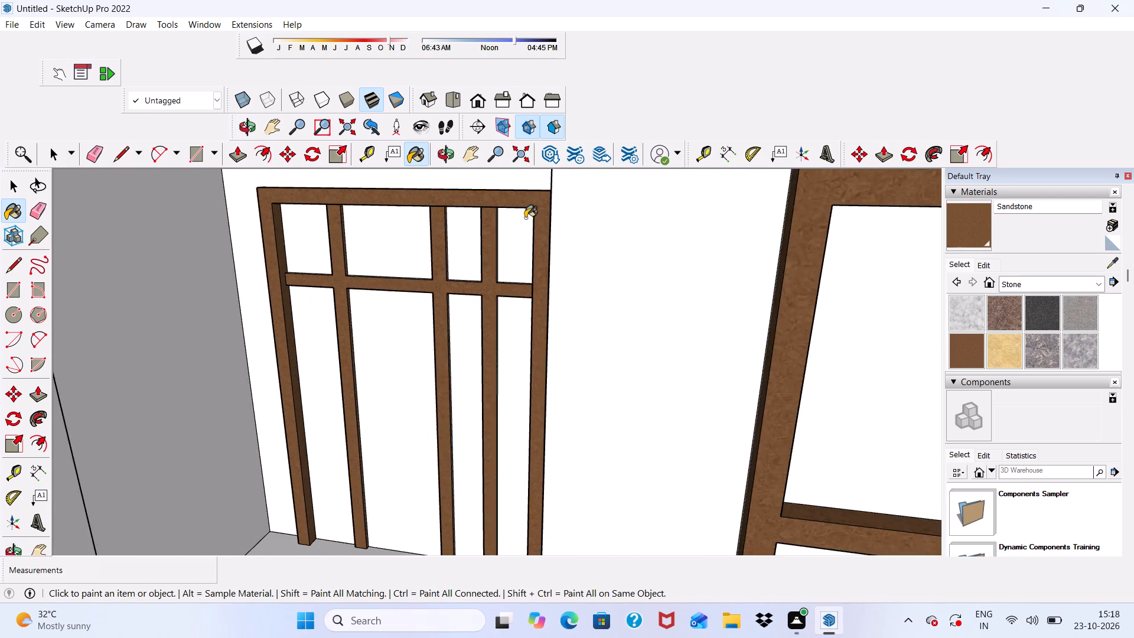
scroll(525, 218, "down", 7)
scroll(525, 218, "up", 1)
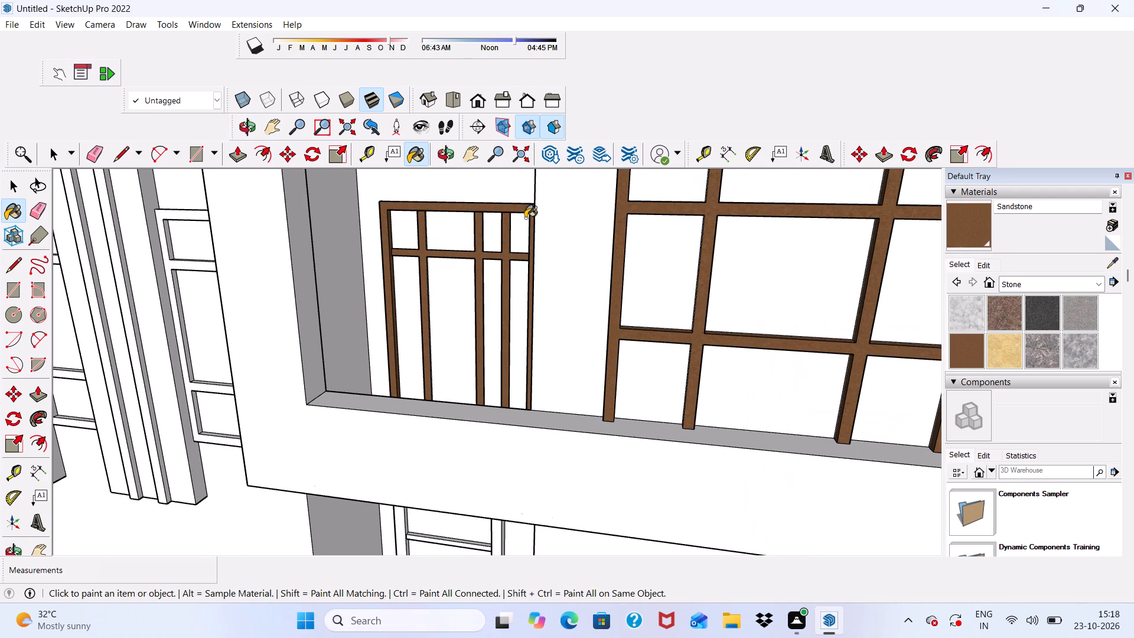
scroll(513, 214, "down", 10)
scroll(471, 333, "up", 2)
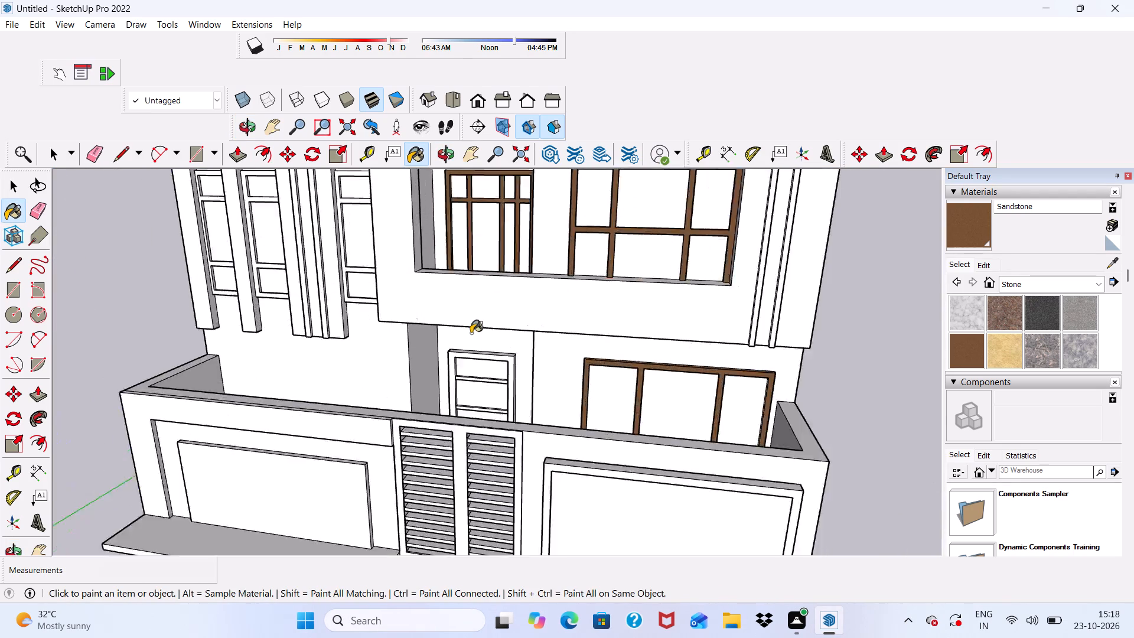
scroll(471, 333, "up", 3)
scroll(470, 333, "down", 3)
middle_click_drag(468, 347, 526, 300)
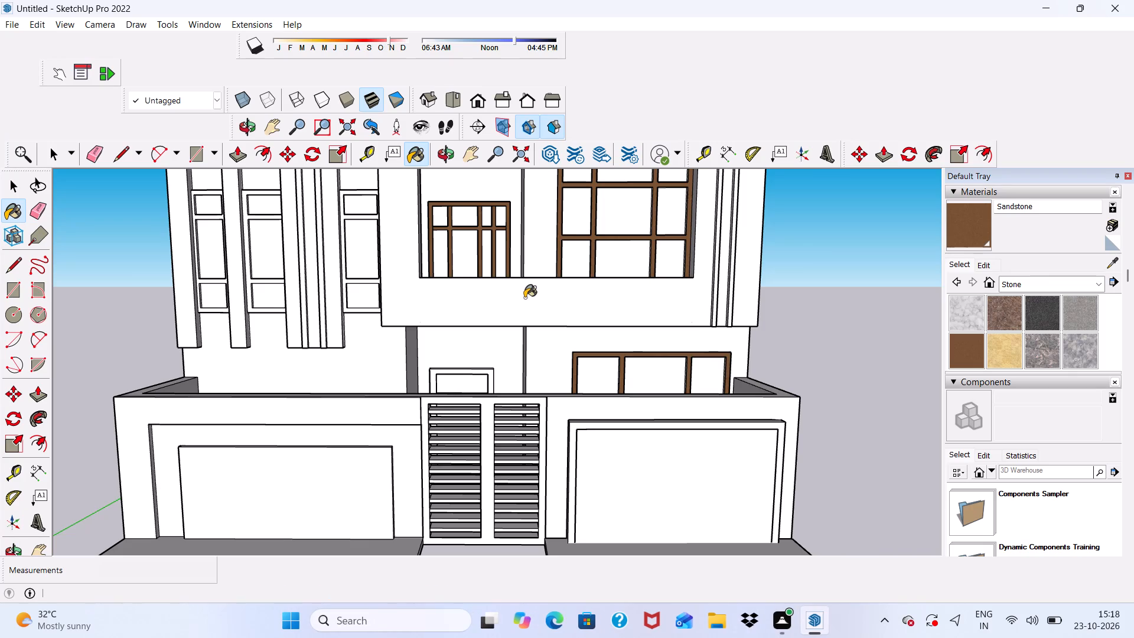
Paint the front frame faces of the three narrow upper-floor windows between the vertical fins with Sandstone.
scroll(458, 235, "up", 4)
scroll(403, 215, "down", 12)
scroll(518, 386, "up", 9)
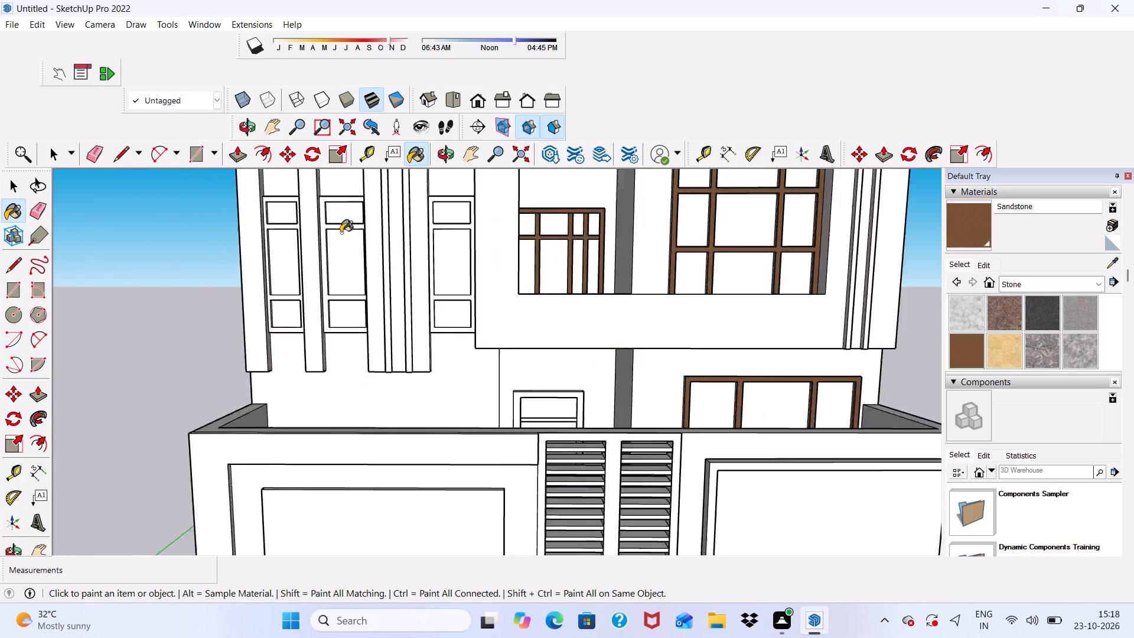
scroll(341, 233, "up", 2)
scroll(359, 214, "down", 3)
scroll(399, 208, "up", 5)
scroll(414, 204, "down", 1)
scroll(488, 197, "up", 9)
left_click(488, 172)
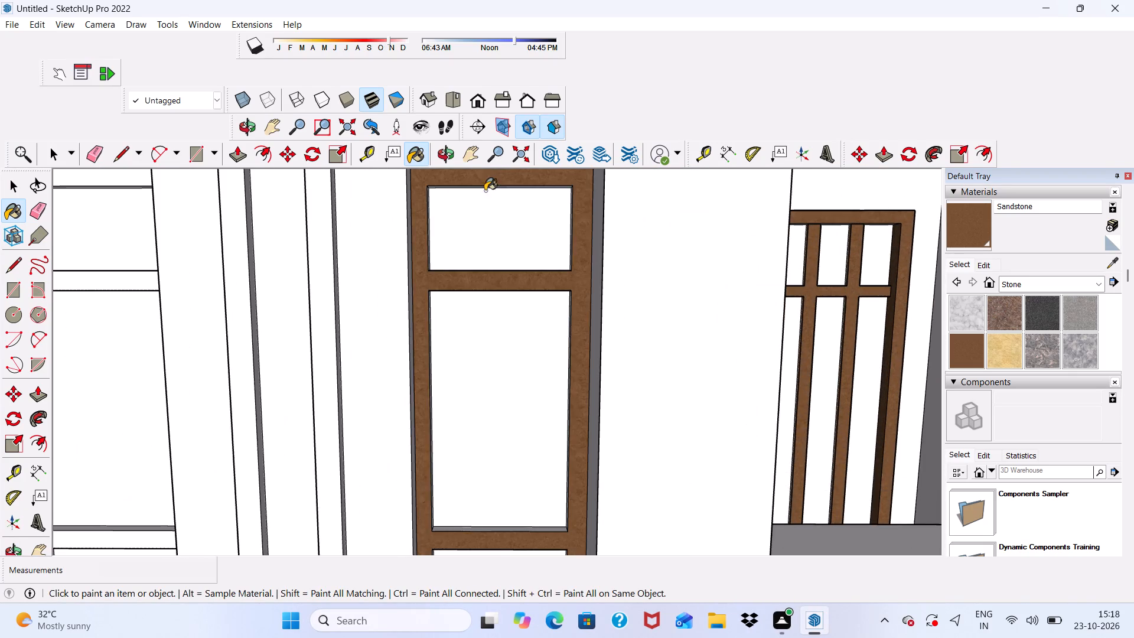
scroll(484, 203, "up", 4)
scroll(476, 217, "down", 10)
scroll(316, 300, "up", 1)
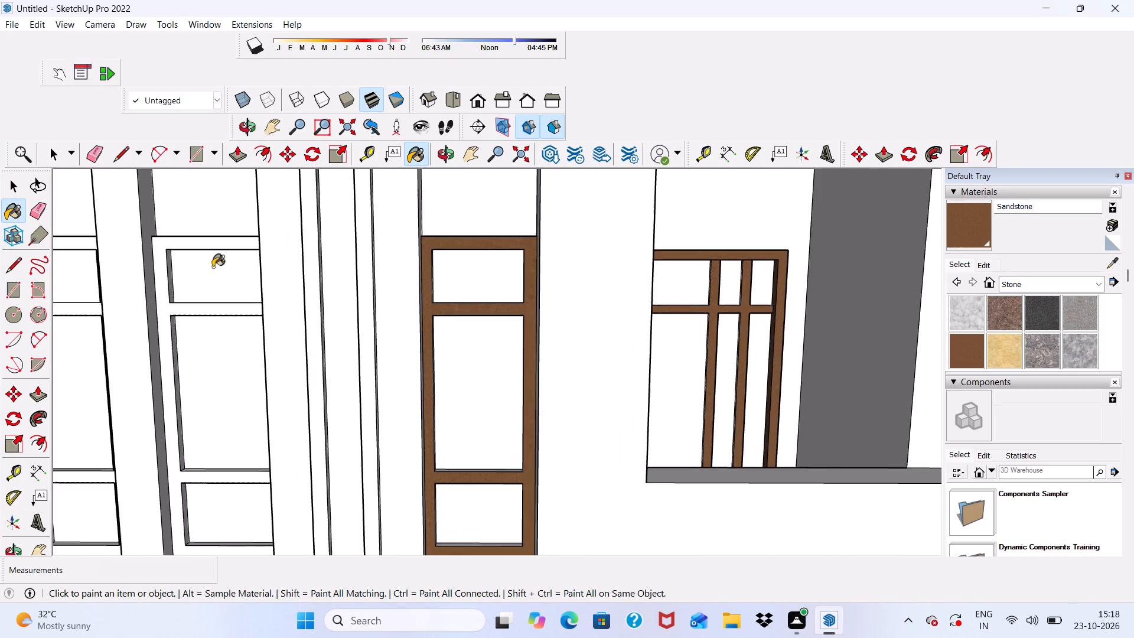
scroll(213, 267, "up", 2)
left_click(197, 245)
scroll(197, 245, "down", 10)
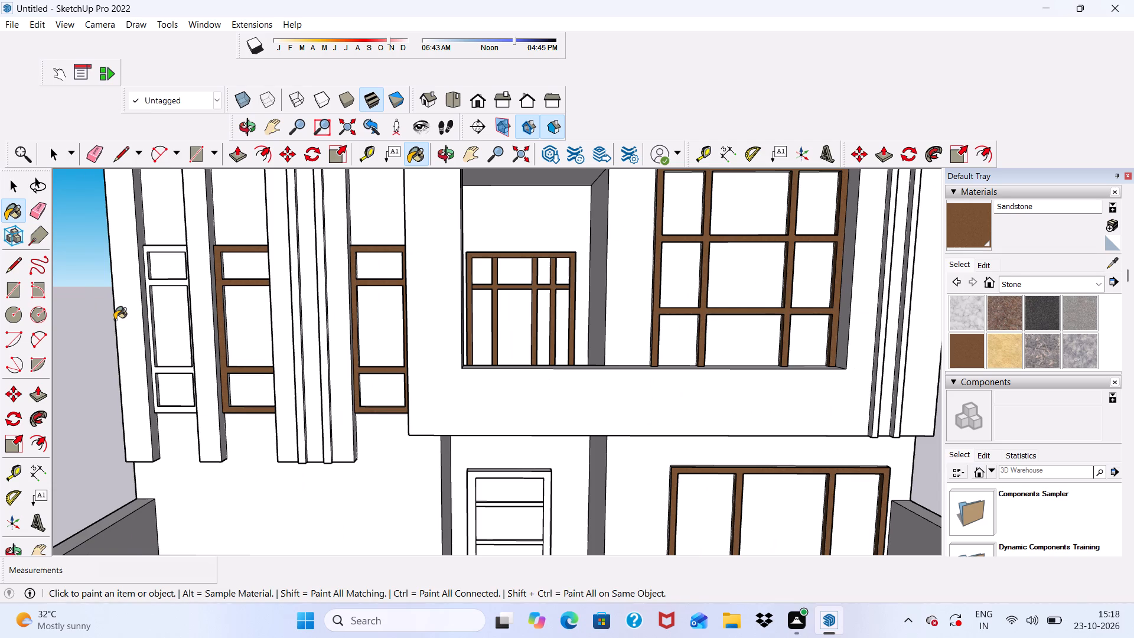
scroll(229, 244, "up", 10)
left_click(122, 250)
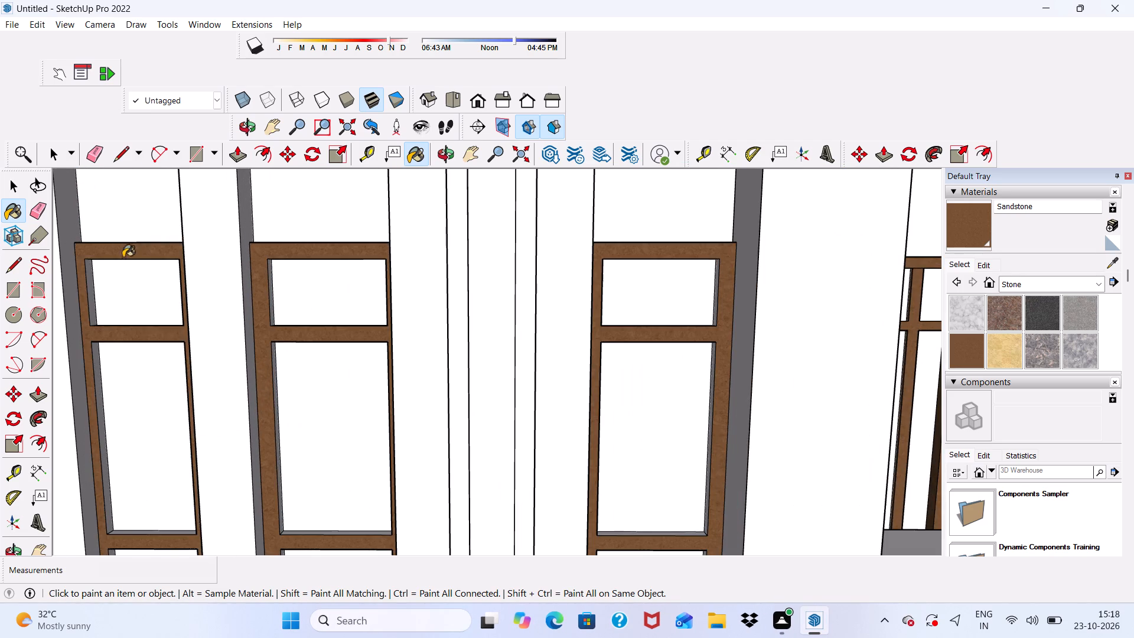
Paint the left reveal and bottom sill of the leftmost narrow window's lower pane with Sandstone.
scroll(112, 320, "up", 2)
scroll(114, 258, "down", 10)
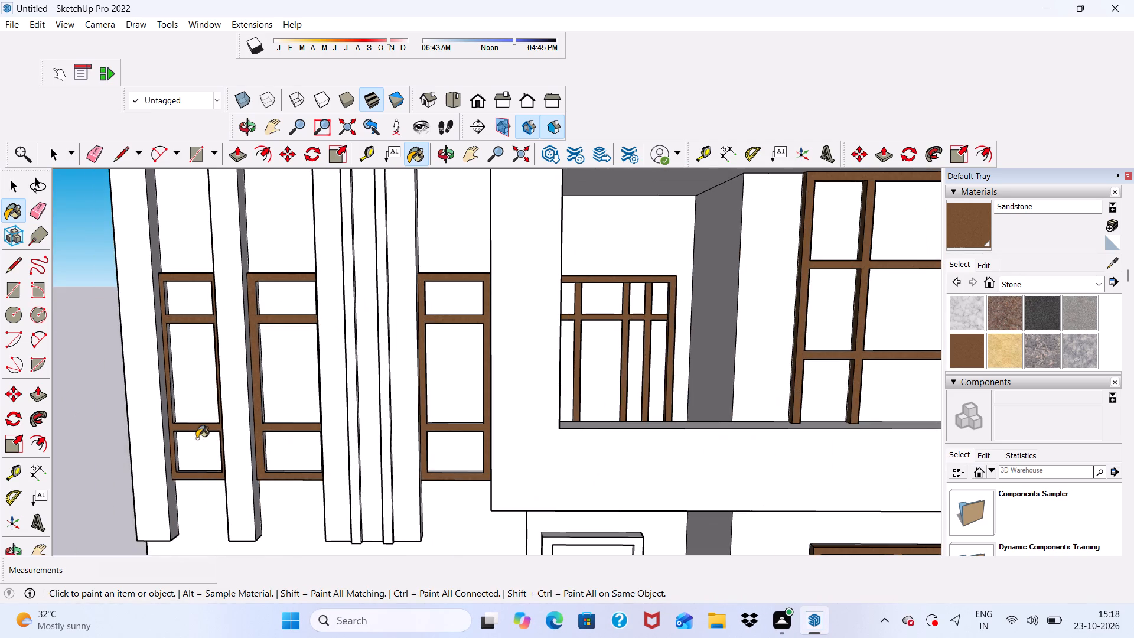
scroll(194, 457, "up", 20)
scroll(194, 457, "up", 1)
left_click(145, 404)
scroll(158, 360, "down", 3)
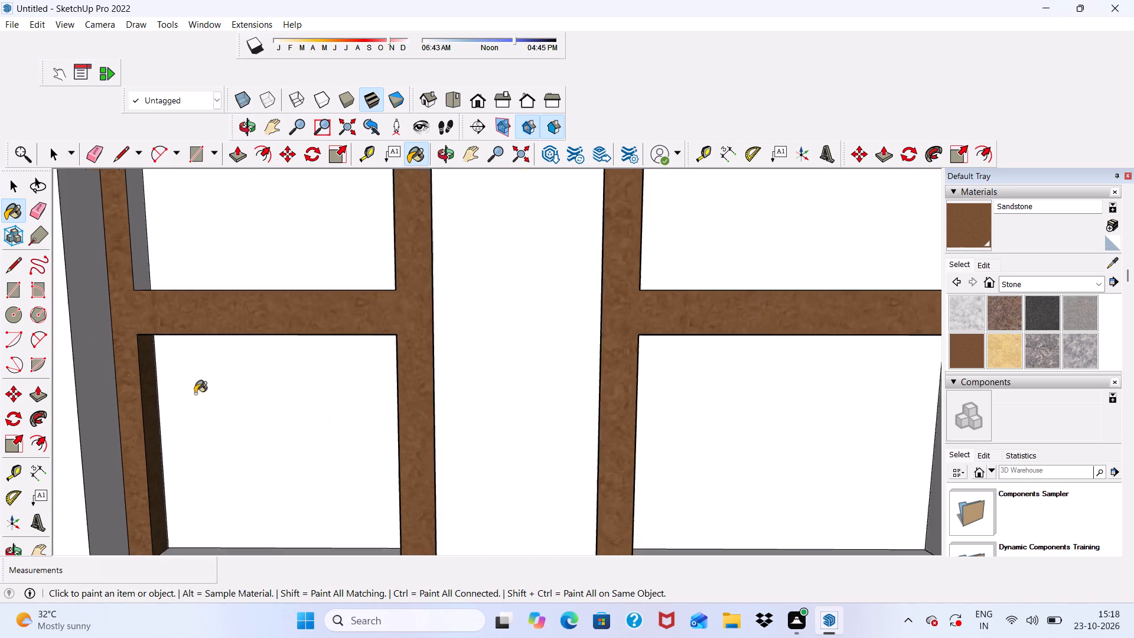
scroll(195, 393, "down", 3)
middle_click_drag(271, 509, 282, 582)
scroll(263, 528, "up", 5)
left_click(255, 500)
Paint the sill and left reveal of the leftmost narrow window's middle pane with Sandstone.
scroll(242, 485, "down", 6)
middle_click_drag(257, 485, 272, 518)
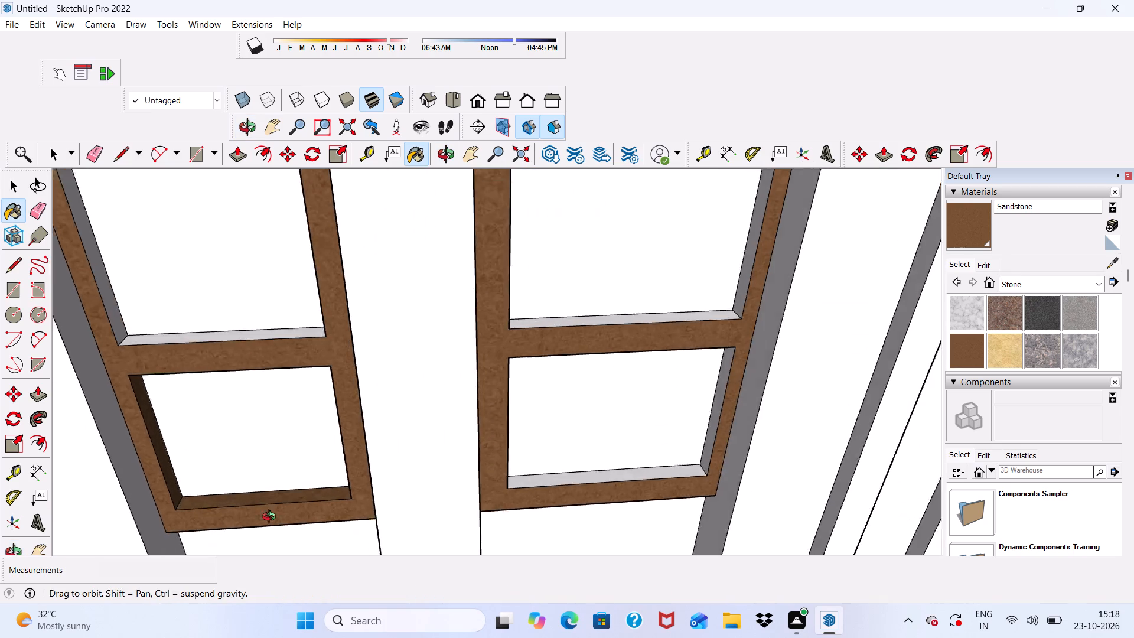
middle_click_drag(272, 518, 302, 594)
scroll(249, 371, "up", 6)
scroll(249, 371, "down", 2)
scroll(238, 443, "up", 2)
left_click(231, 398)
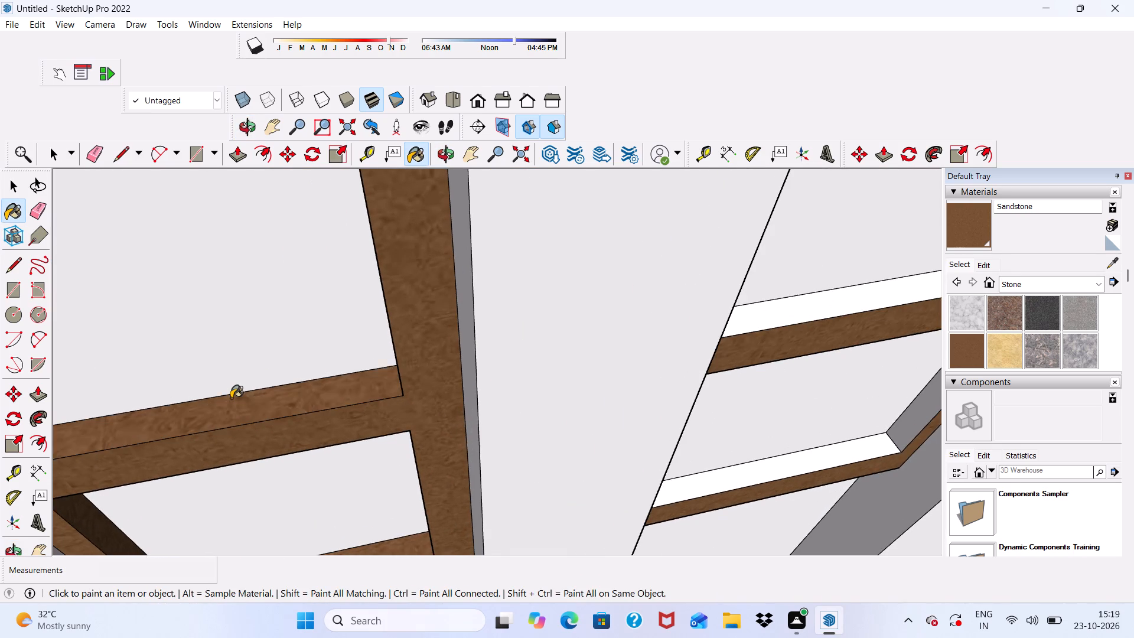
scroll(231, 398, "down", 10)
scroll(186, 414, "up", 5)
left_click(114, 354)
Paint the right reveals of the leftmost narrow window's lower and middle panes with Sandstone.
scroll(114, 354, "down", 3)
middle_click_drag(123, 376, 353, 301)
scroll(556, 569, "up", 4)
left_click(504, 444)
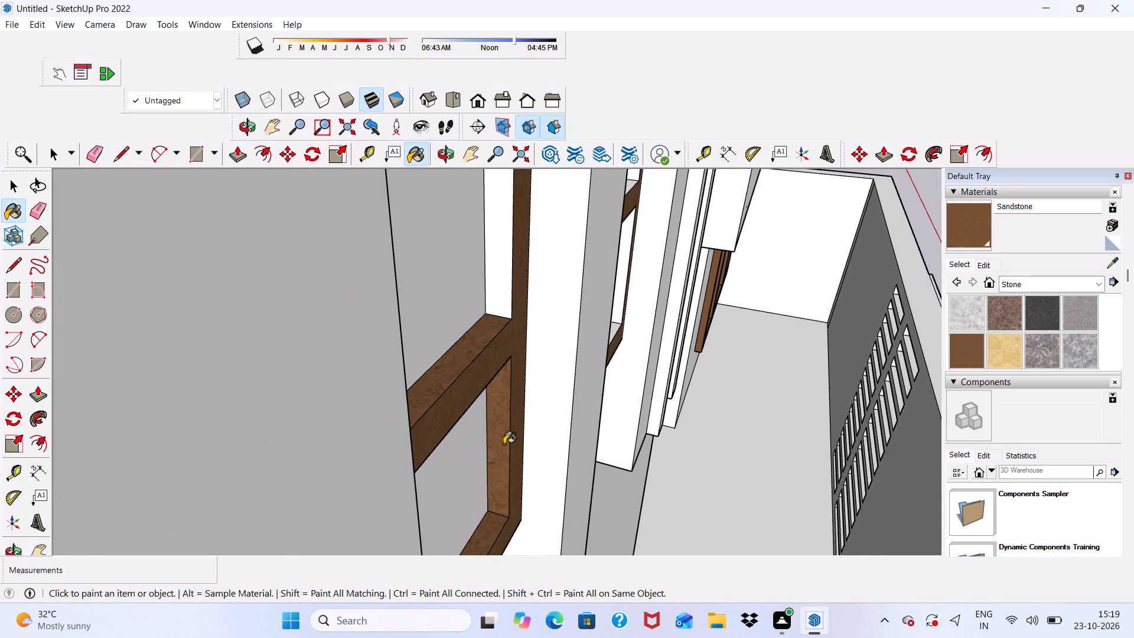
left_click(492, 258)
Paint the top face of the leftmost narrow window's outer frame with Sandstone.
scroll(481, 279, "down", 6)
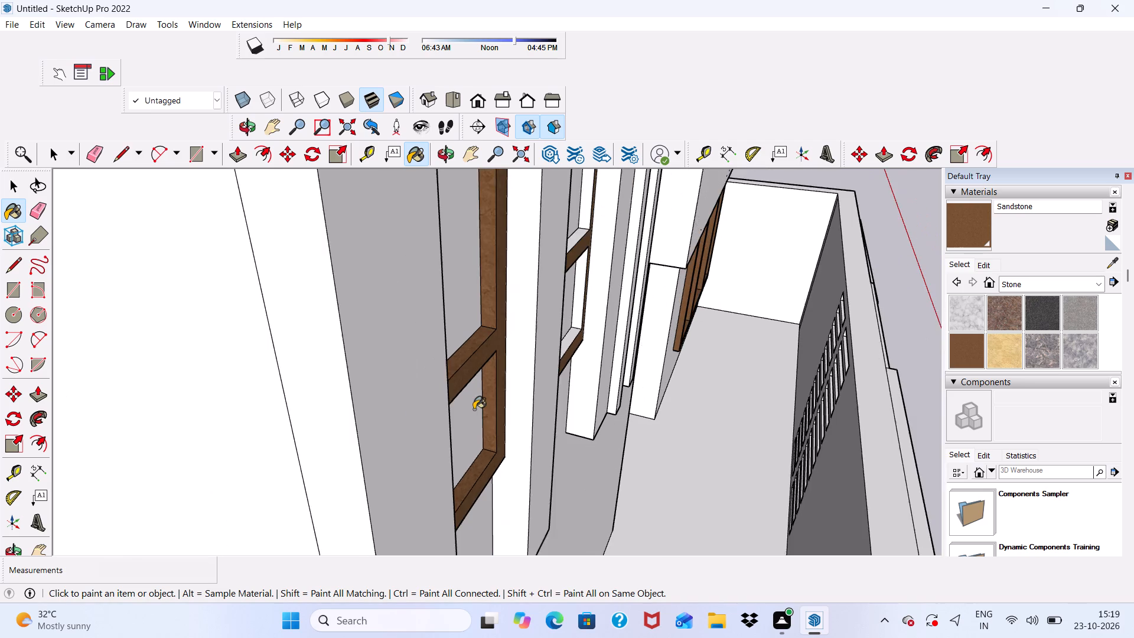
scroll(474, 409, "down", 10)
middle_click_drag(490, 452, 329, 524)
scroll(213, 258, "up", 8)
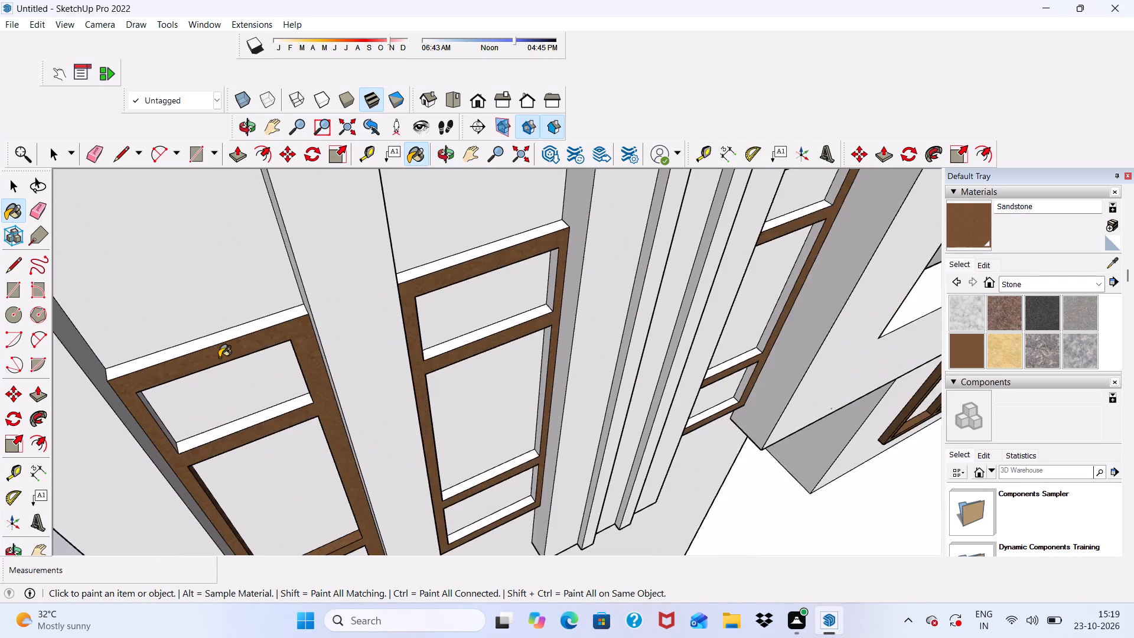
scroll(219, 357, "up", 9)
left_click(203, 347)
Paint the sill and both side reveals of the leftmost narrow window's top pane with Sandstone.
scroll(225, 454, "up", 5)
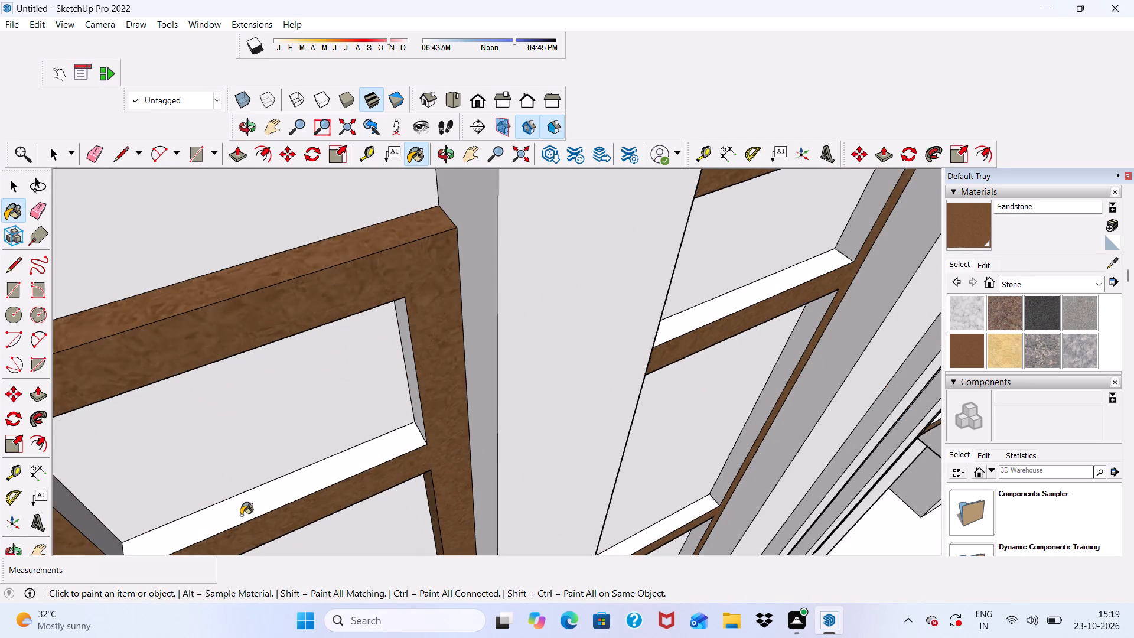
left_click(242, 516)
left_click(442, 356)
scroll(435, 307, "down", 6)
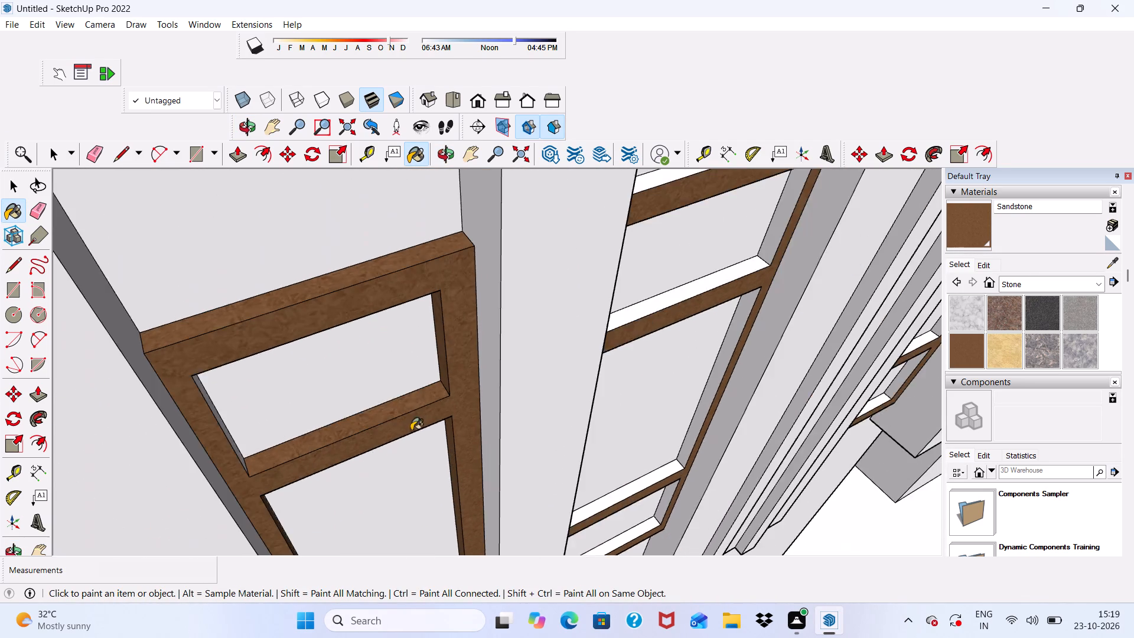
middle_click_drag(411, 432, 128, 320)
scroll(292, 242, "up", 6)
left_click(292, 237)
Paint the second narrow window's top-pane left reveal and the top face of its outer frame with Sandstone.
scroll(288, 242, "down", 4)
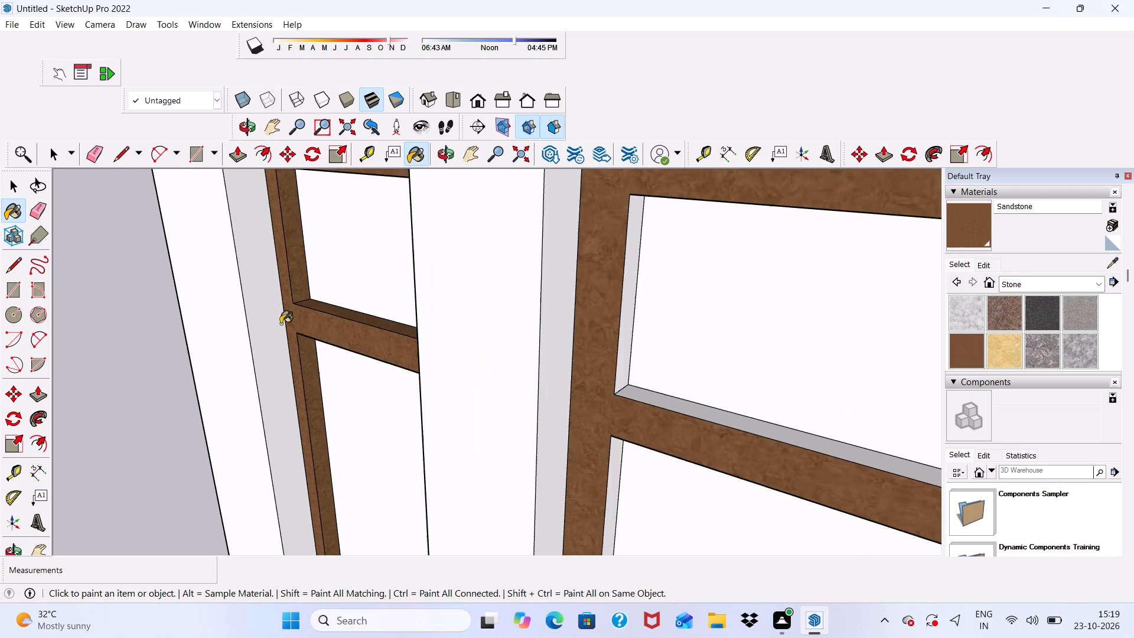
scroll(281, 324, "down", 8)
scroll(419, 252, "up", 11)
left_click(427, 294)
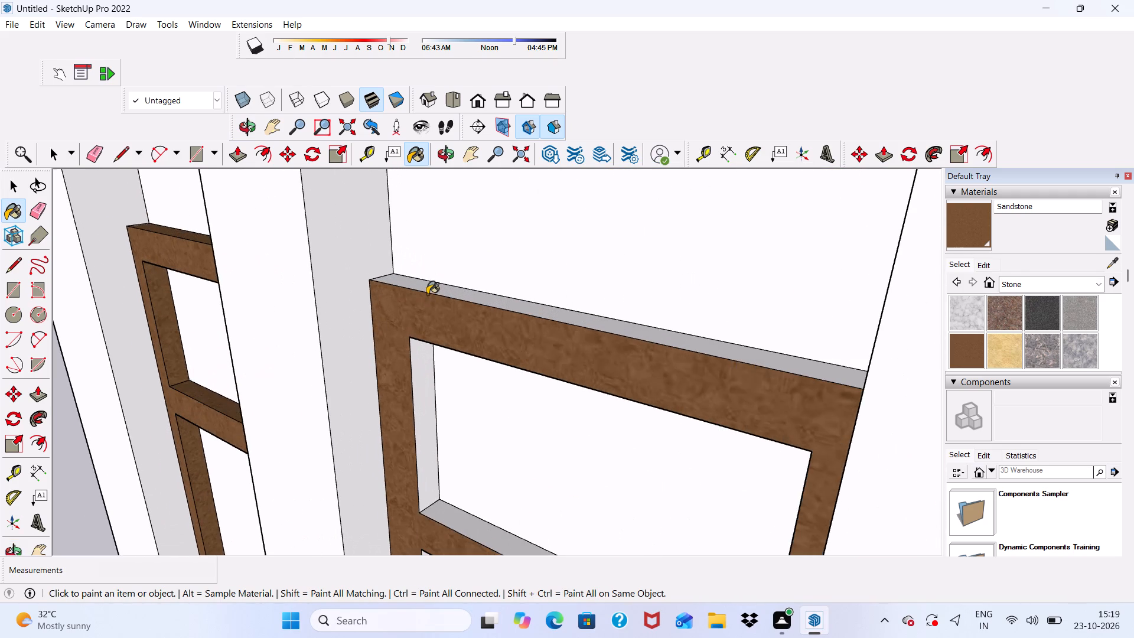
scroll(425, 392, "up", 4)
left_click(424, 391)
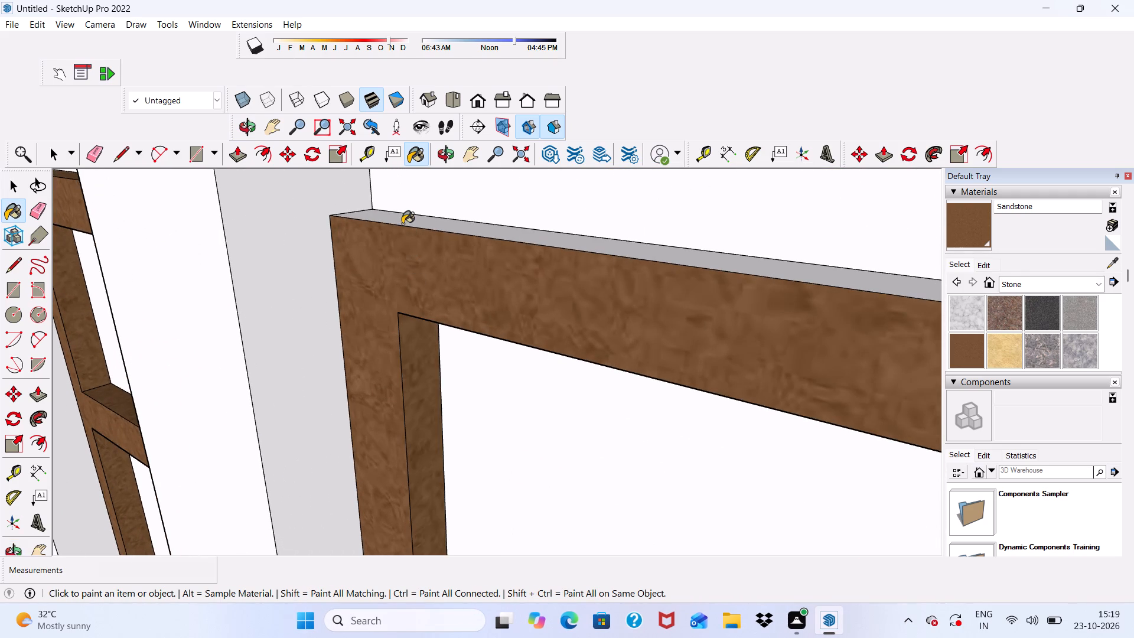
left_click(402, 224)
Paint the right reveal and sill of the second narrow window's top pane with Sandstone.
scroll(372, 241, "down", 6)
middle_click_drag(303, 347, 526, 292)
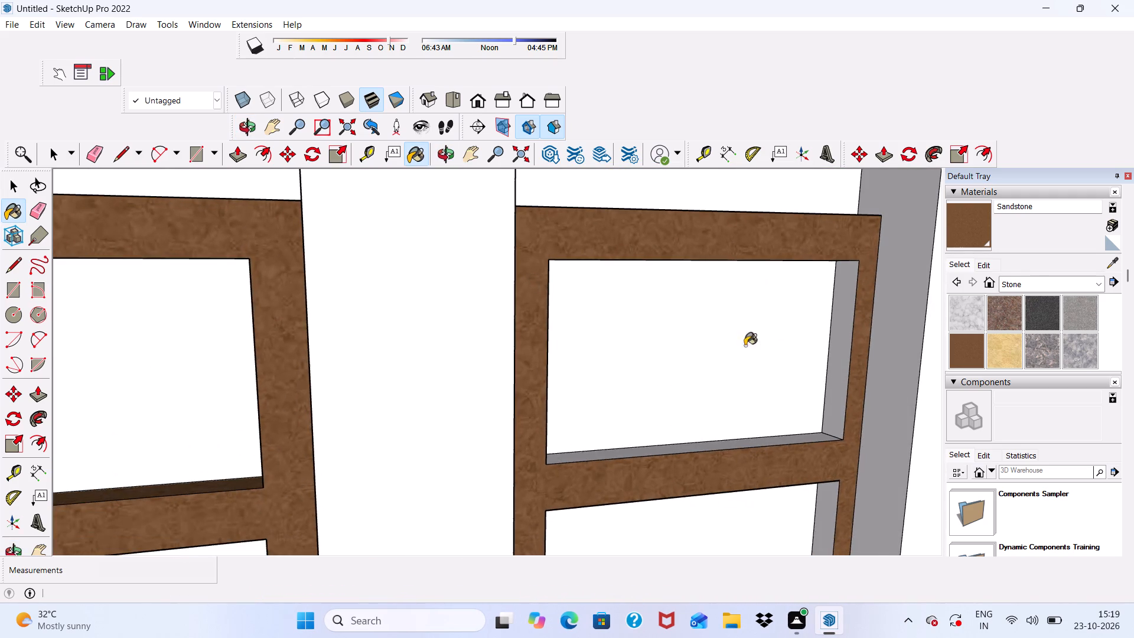
scroll(803, 313, "up", 4)
left_click(862, 310)
scroll(680, 237, "down", 6)
middle_click_drag(432, 495, 441, 509)
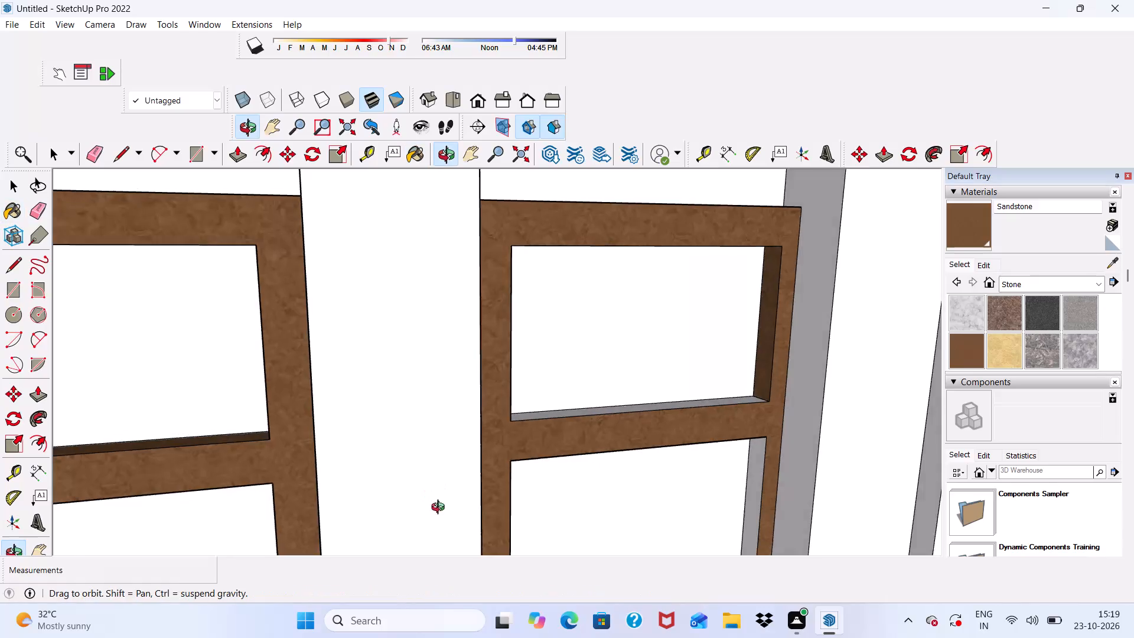
middle_click_drag(441, 509, 452, 584)
scroll(639, 385, "up", 6)
left_click(609, 411)
Paint the head and both side reveals of the second narrow window's middle pane with Sandstone.
scroll(536, 337, "down", 5)
scroll(387, 377, "up", 3)
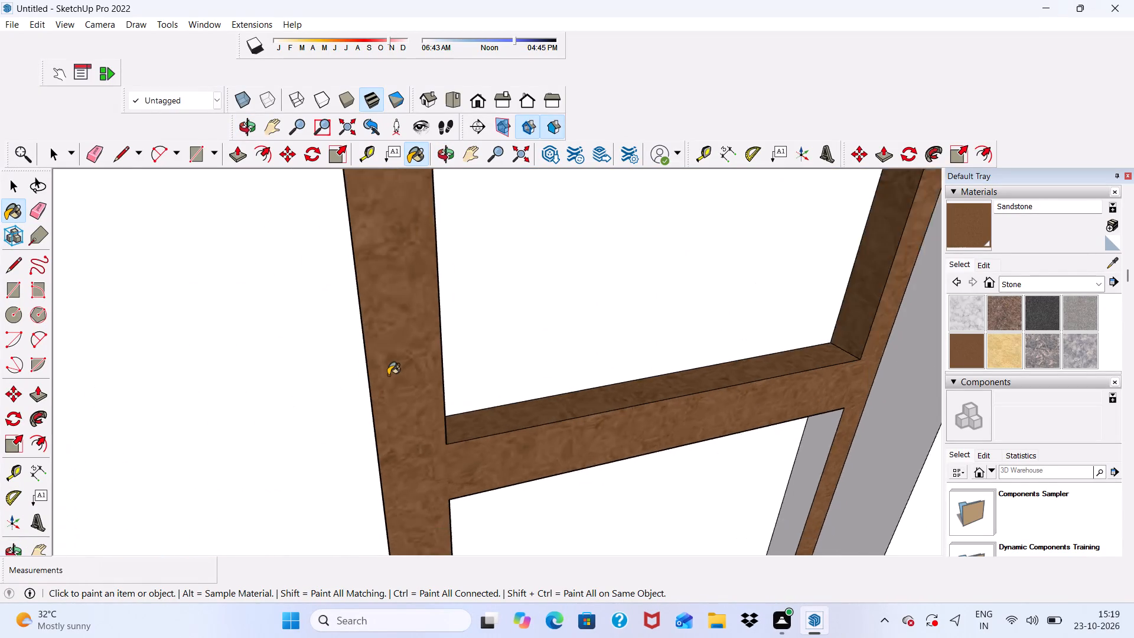
scroll(388, 375, "up", 10)
middle_click_drag(375, 375, 441, 356)
scroll(441, 356, "down", 10)
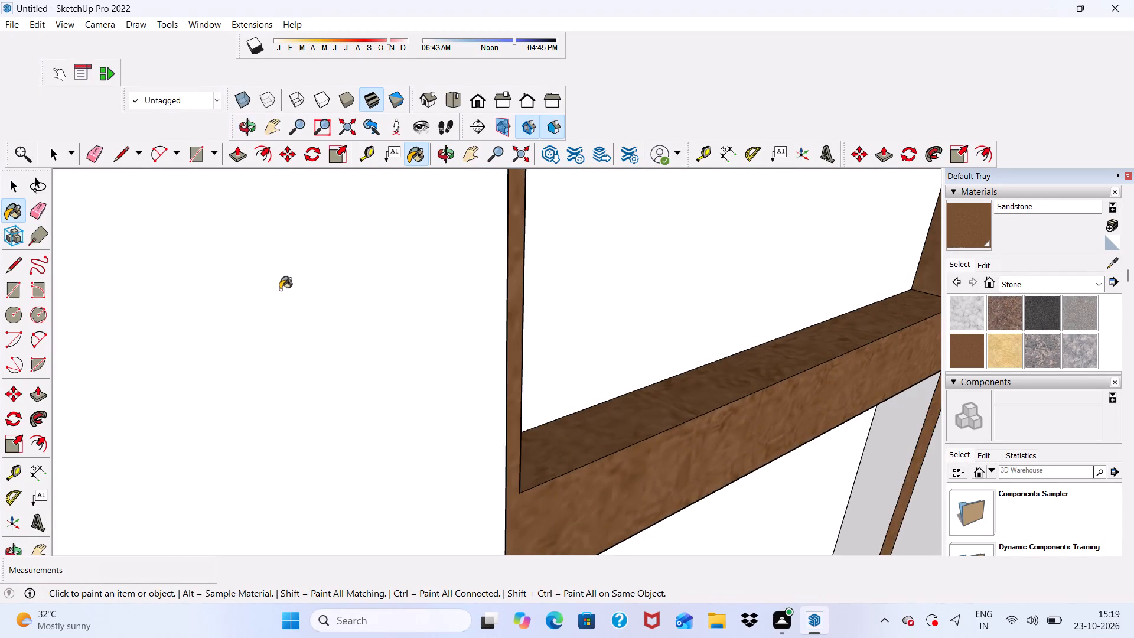
scroll(280, 289, "down", 13)
middle_click_drag(585, 451, 474, 119)
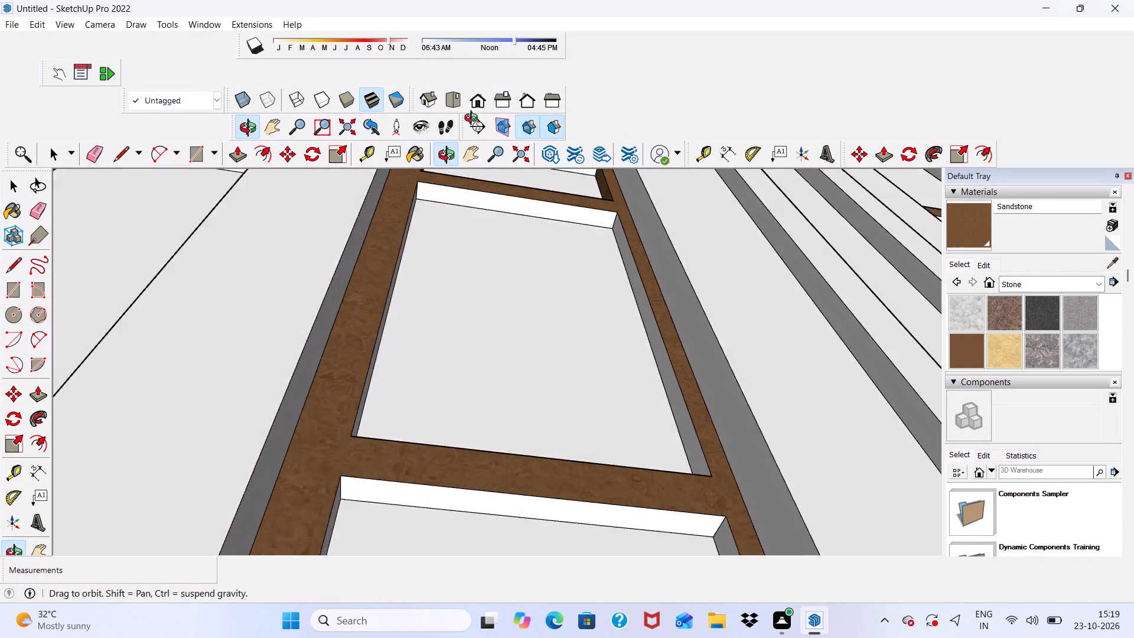
middle_click_drag(474, 119, 408, 180)
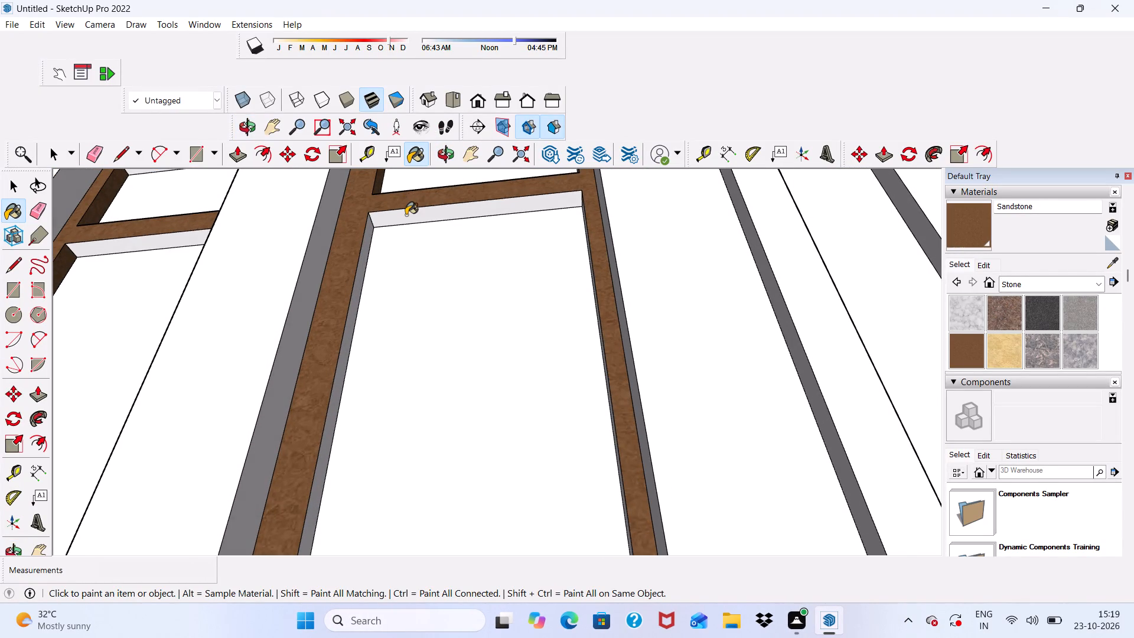
scroll(436, 251, "up", 9)
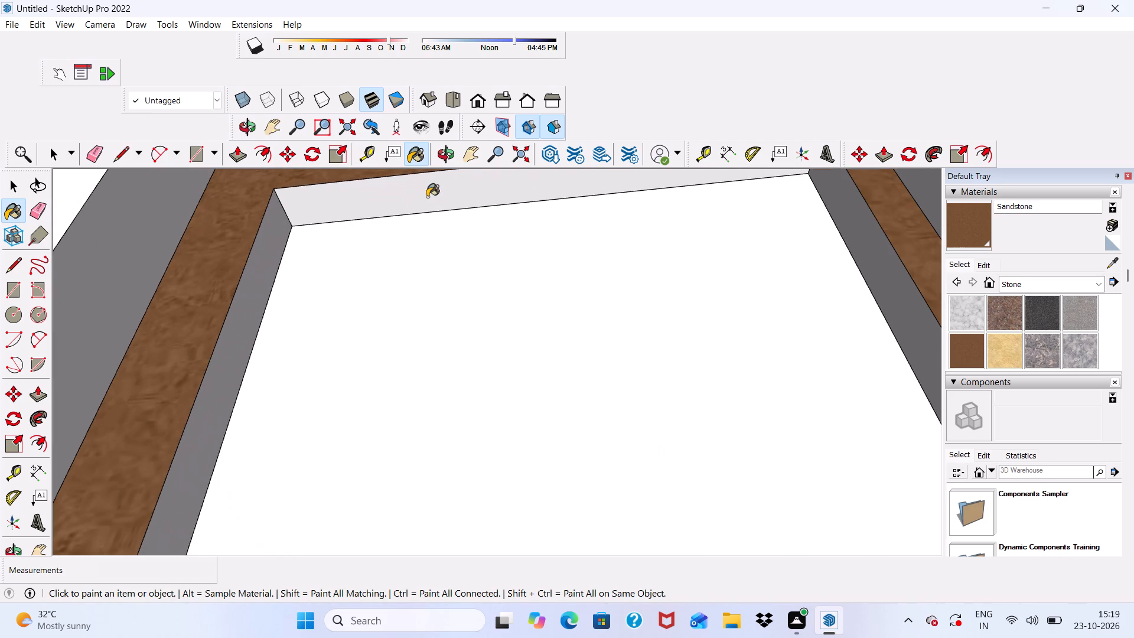
left_click(427, 197)
scroll(275, 289, "up", 1)
left_click(247, 303)
scroll(247, 302, "down", 6)
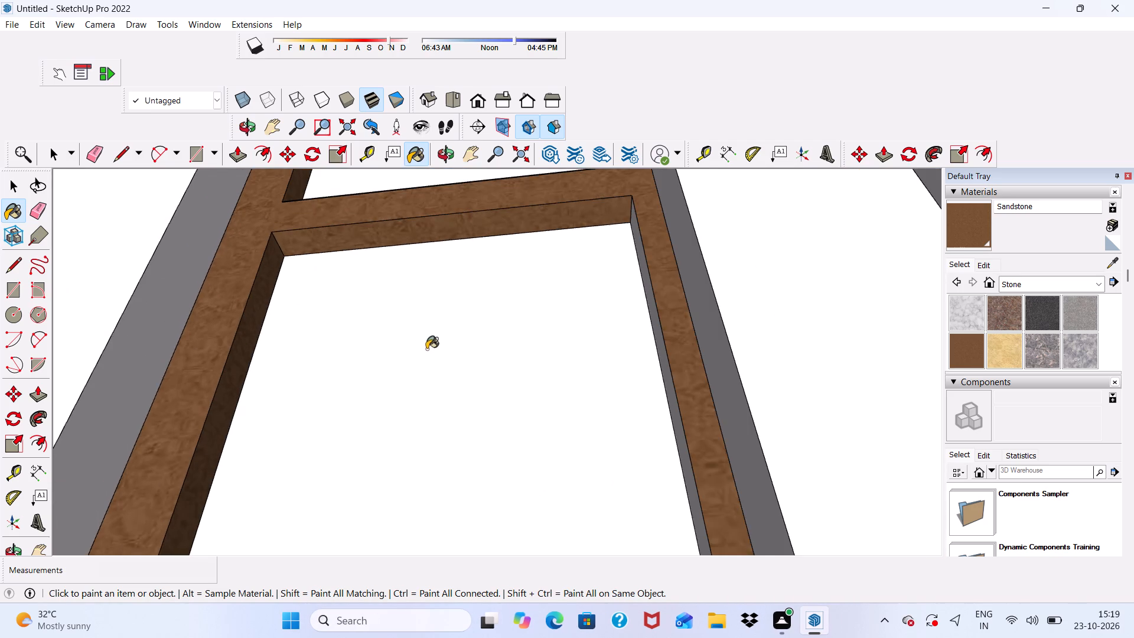
middle_click_drag(427, 349, 544, 389)
left_click(687, 376)
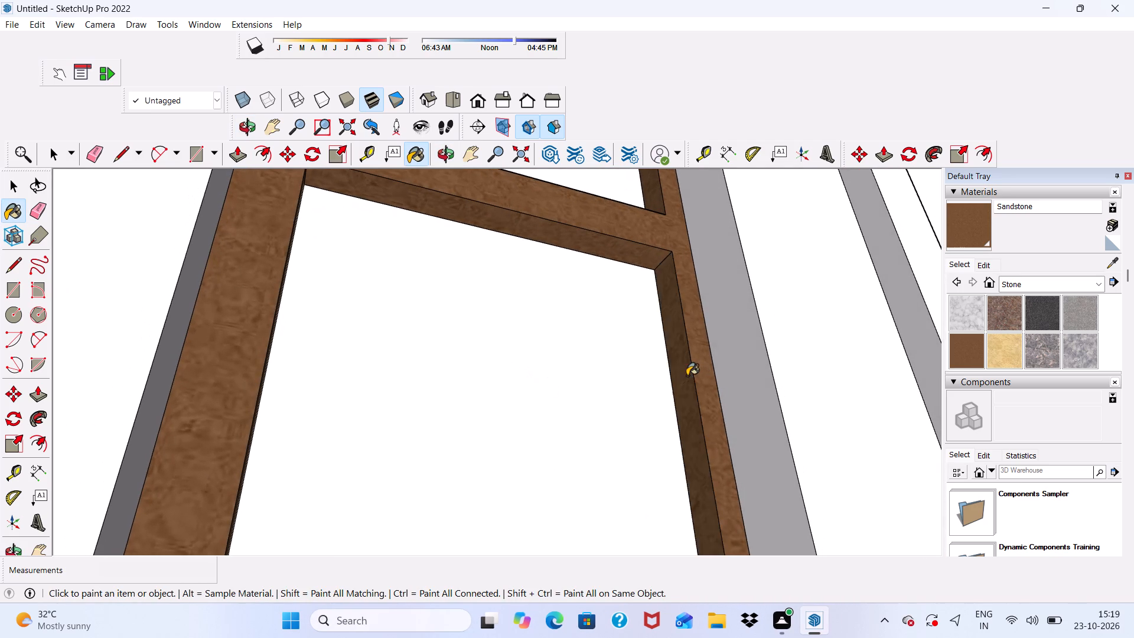
Paint the bottom face of the leftmost narrow window's outer frame and its bottom pane's head reveal with Sandstone.
scroll(563, 243, "down", 9)
scroll(516, 262, "down", 5)
scroll(536, 330, "up", 1)
middle_click_drag(537, 331, 539, 336)
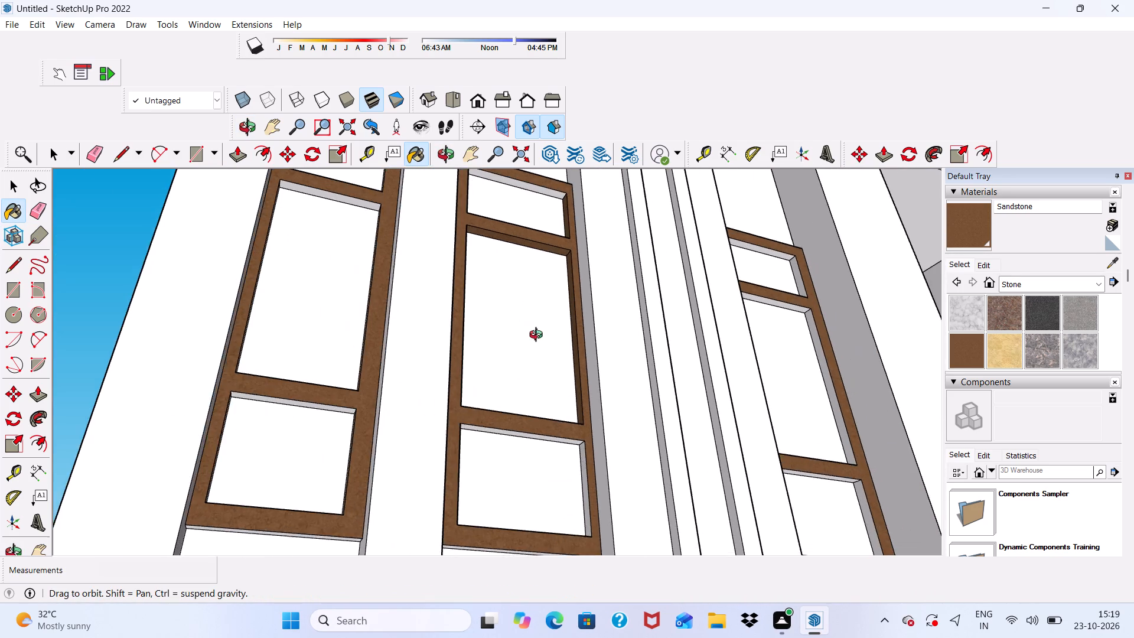
middle_click_drag(539, 336, 491, 287)
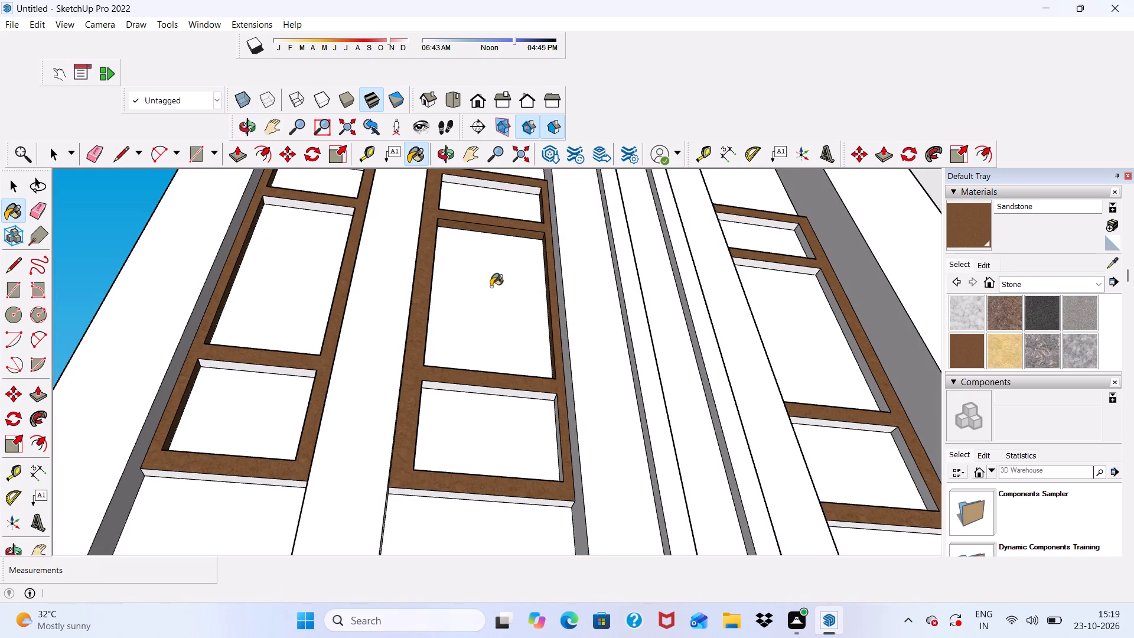
scroll(182, 474, "up", 4)
left_click(182, 474)
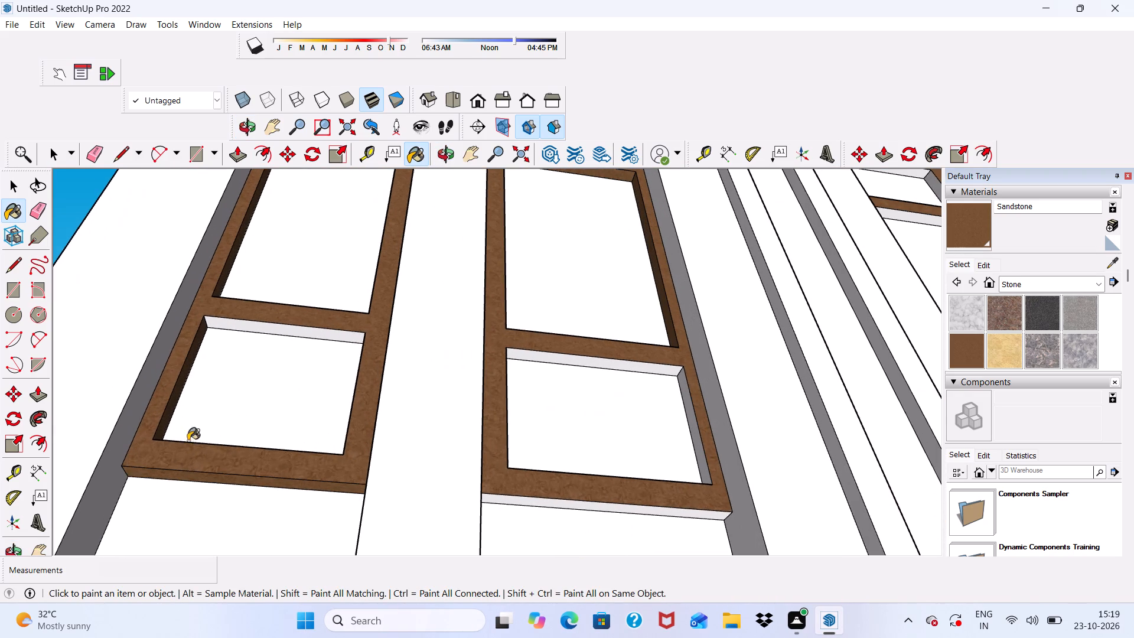
left_click(243, 326)
Paint the head reveals of the leftmost narrow window's middle and top panes and the second window's top pane with Sandstone.
scroll(242, 304, "down", 5)
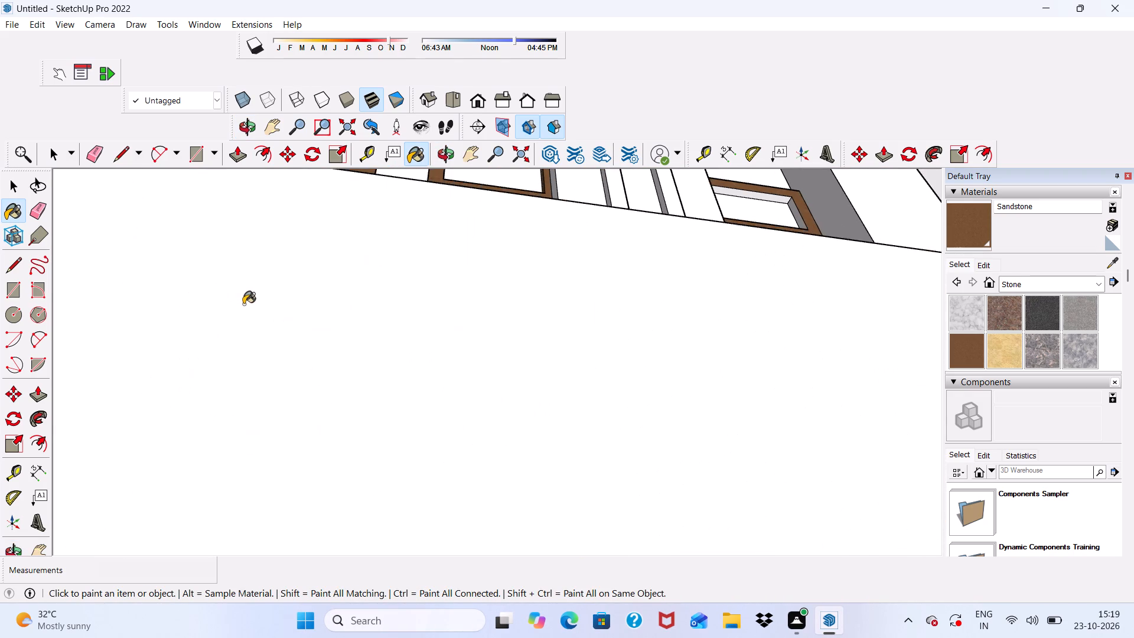
scroll(246, 289, "down", 9)
scroll(308, 249, "down", 5)
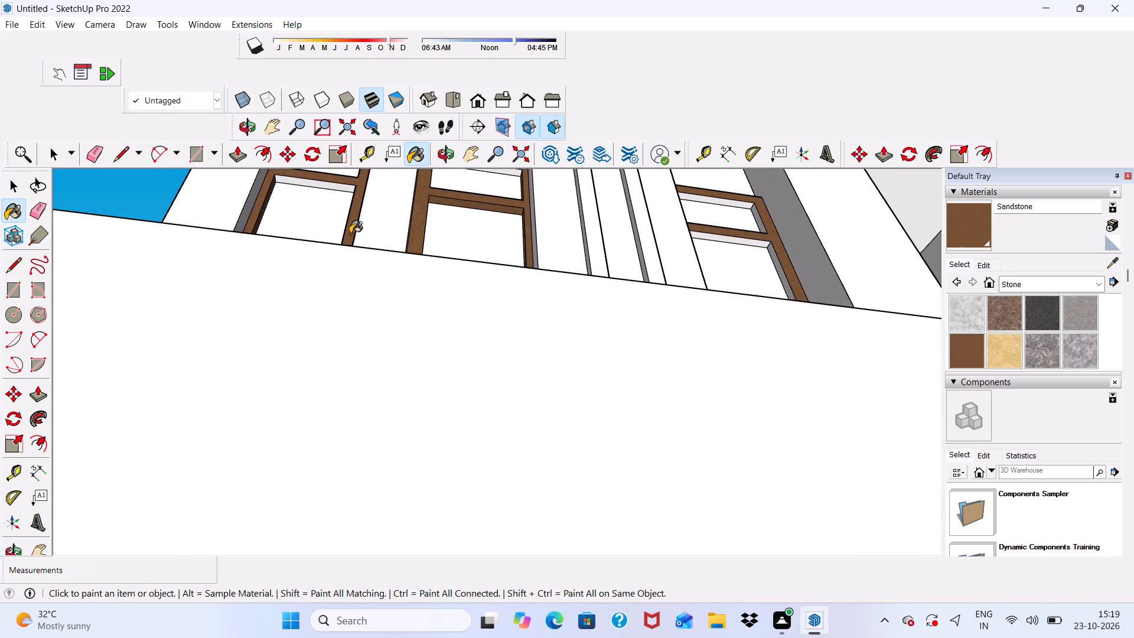
scroll(346, 242, "down", 16)
scroll(307, 231, "up", 9)
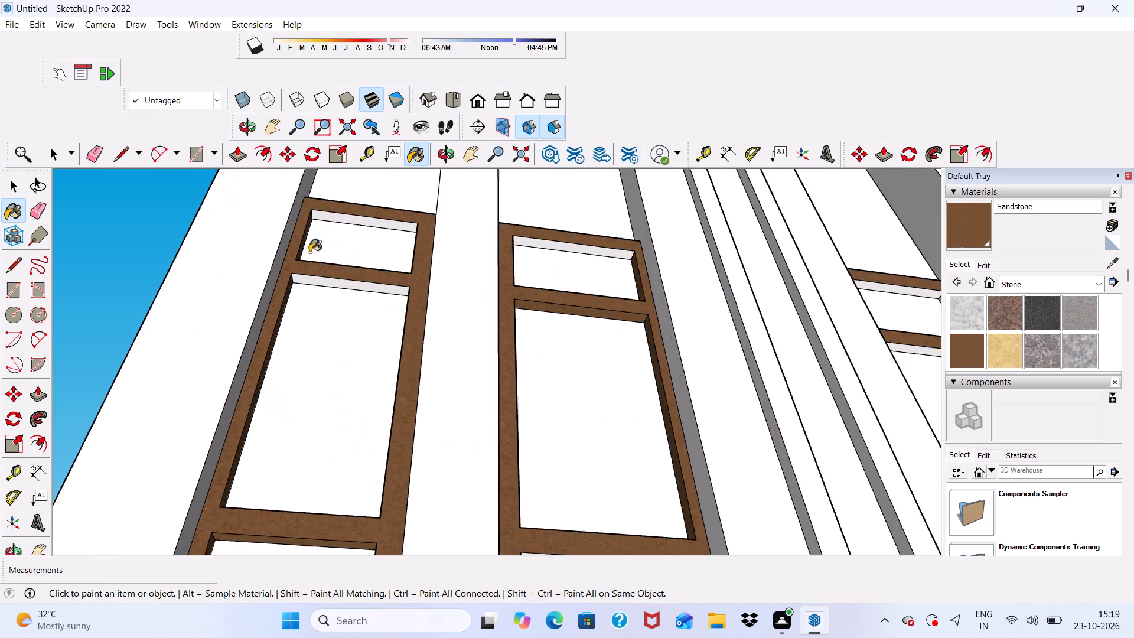
scroll(309, 252, "up", 6)
left_click(321, 277)
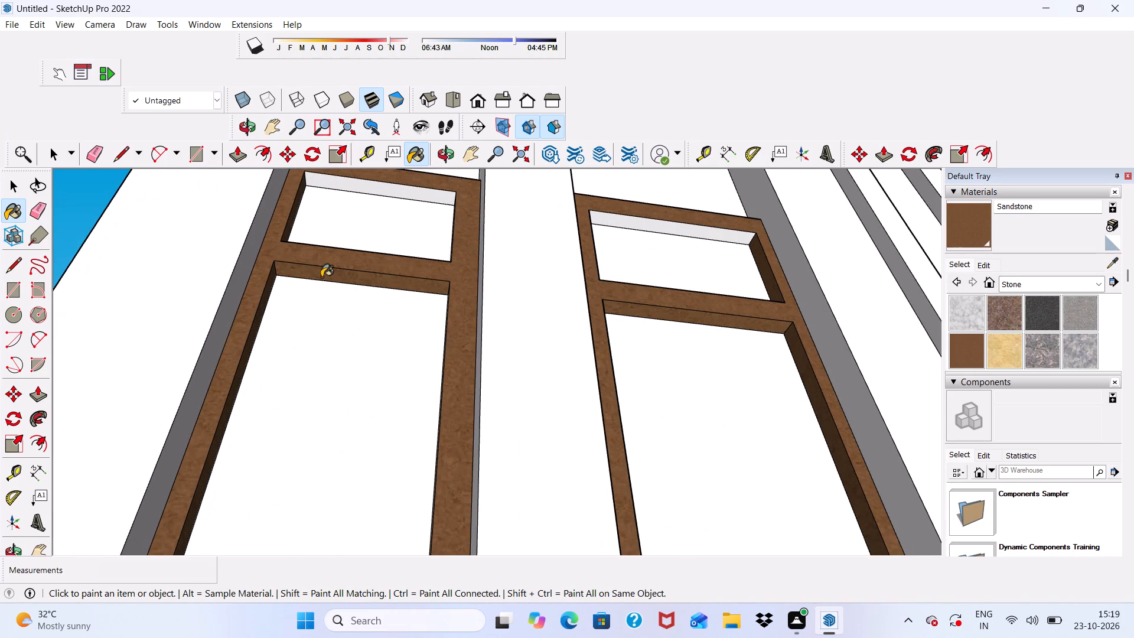
scroll(373, 261, "up", 3)
scroll(454, 219, "down", 4)
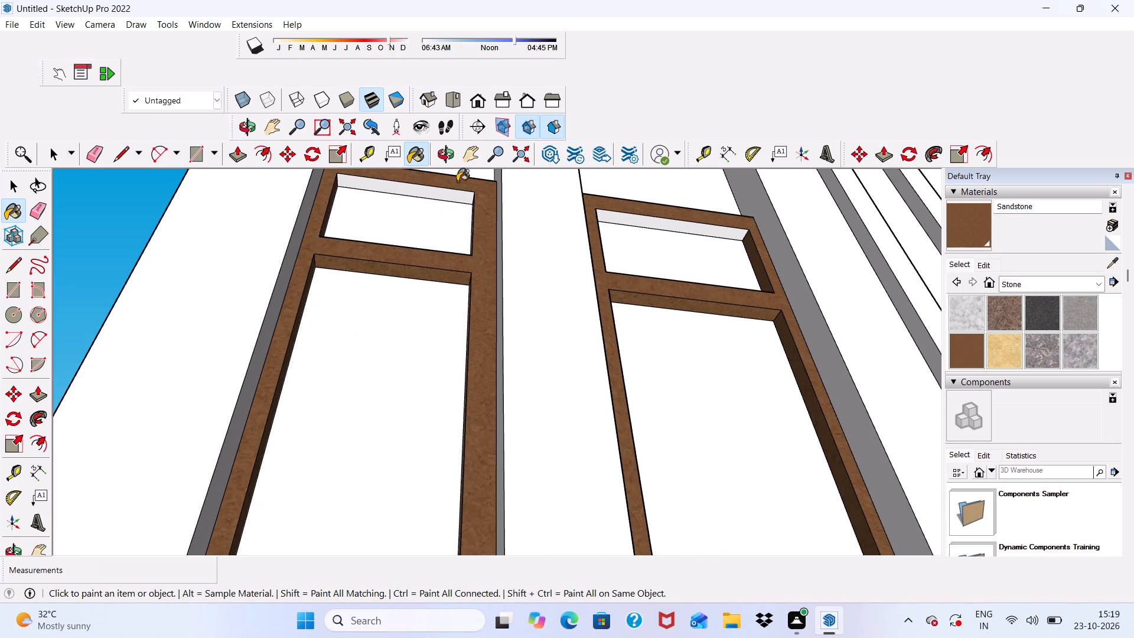
left_click(447, 193)
scroll(631, 217, "up", 2)
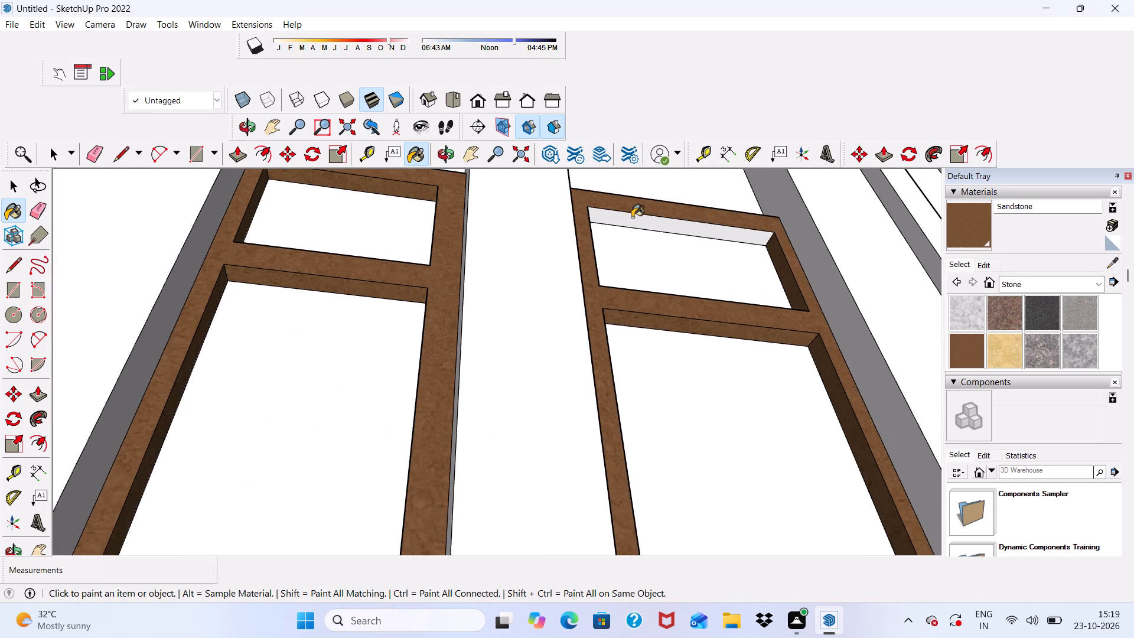
left_click(632, 217)
Paint the second narrow window's frame bottom face and its bottom pane's head and right reveal with Sandstone.
scroll(524, 206, "down", 10)
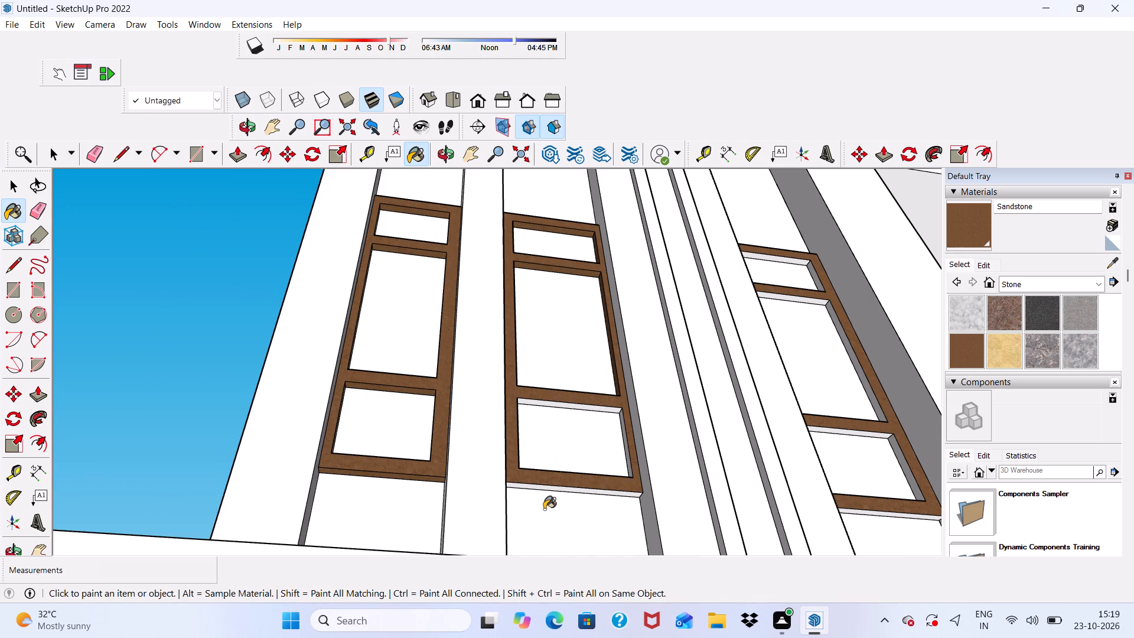
scroll(559, 484, "up", 7)
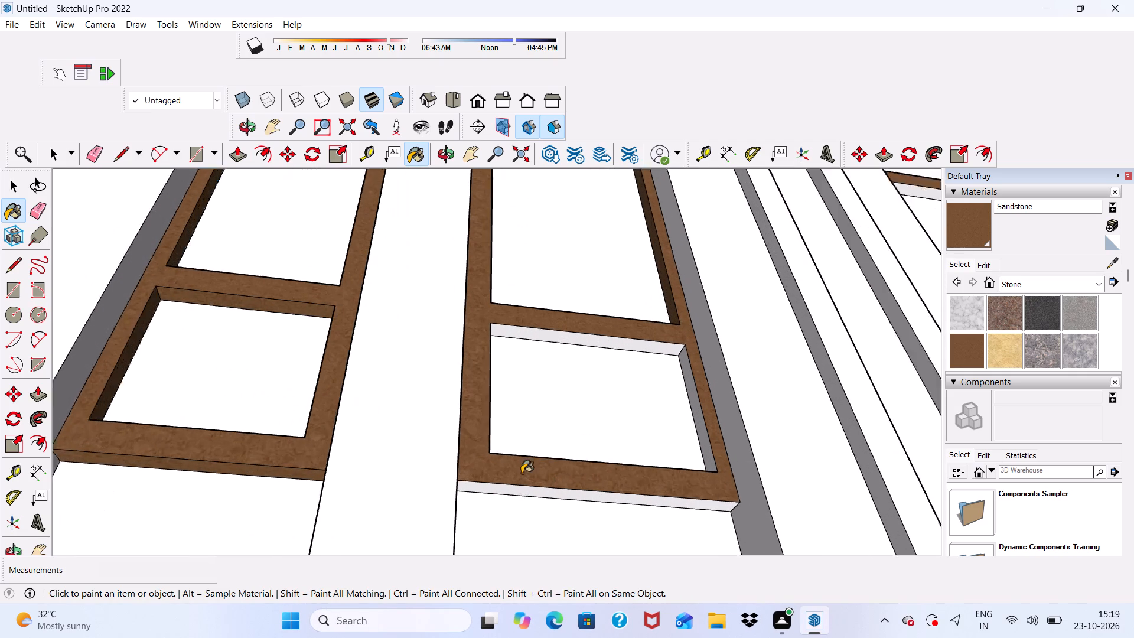
scroll(522, 473, "up", 4)
left_click(474, 491)
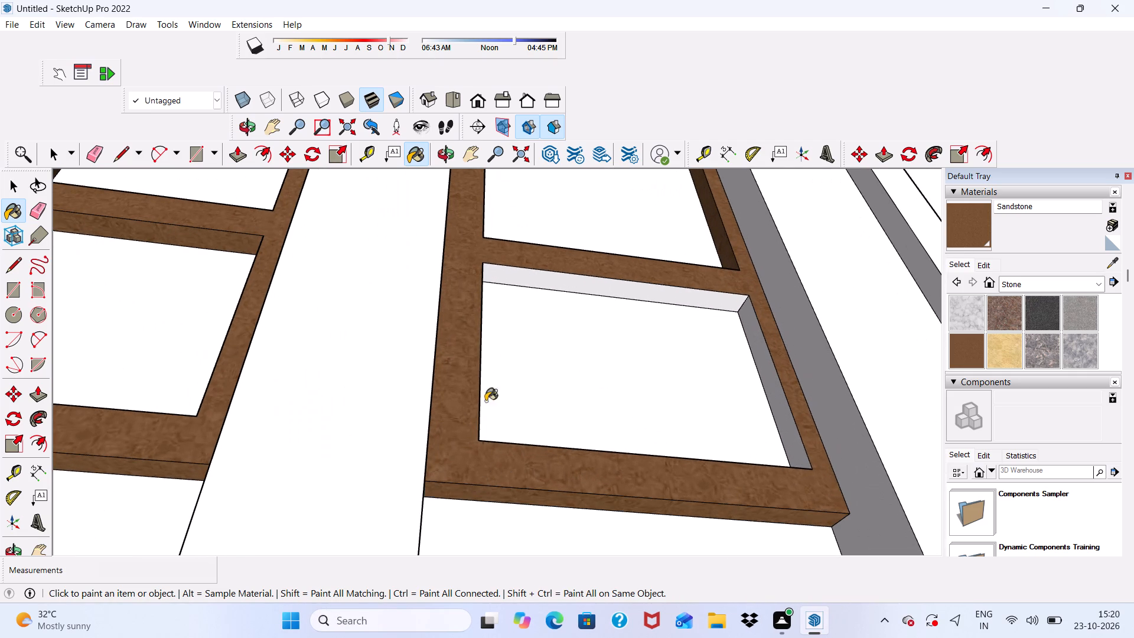
left_click(515, 275)
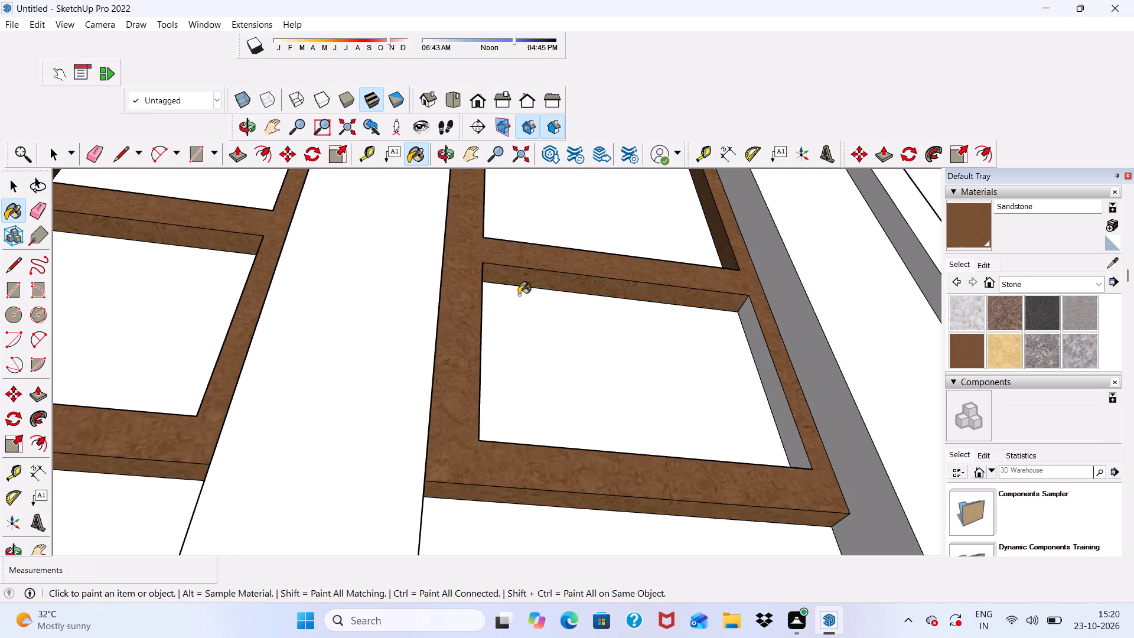
left_click(777, 401)
Paint the second narrow window's bottom-pane left reveal and sill, plus the middle pane's sill, with Sandstone.
scroll(659, 301, "down", 5)
middle_click_drag(608, 327, 285, 575)
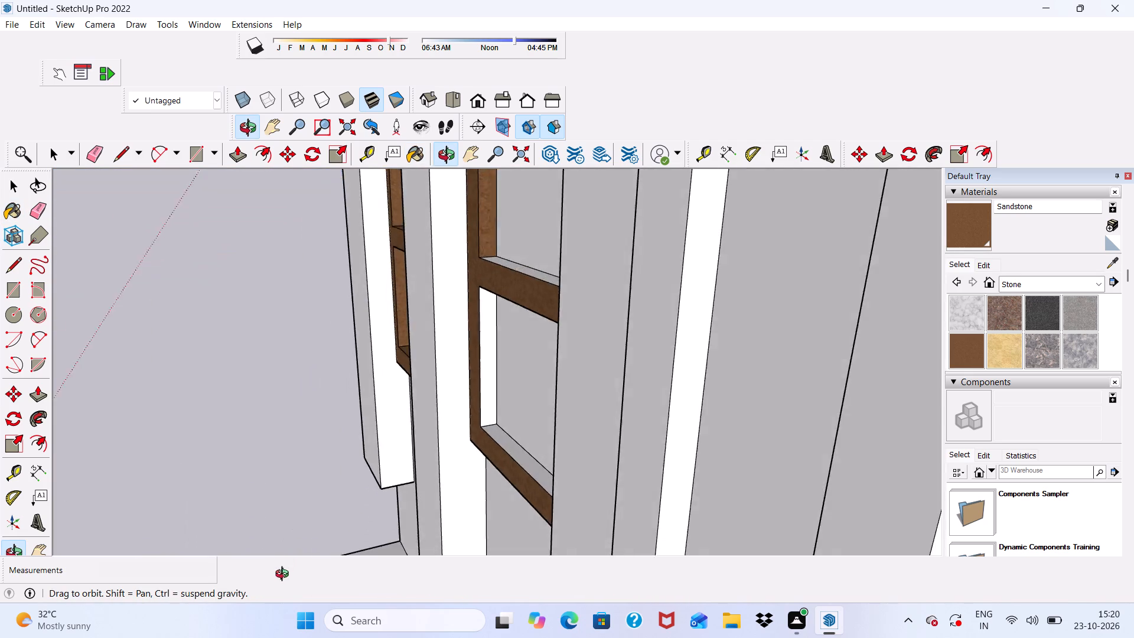
middle_click_drag(285, 575, 320, 575)
scroll(541, 357, "up", 3)
scroll(491, 350, "up", 3)
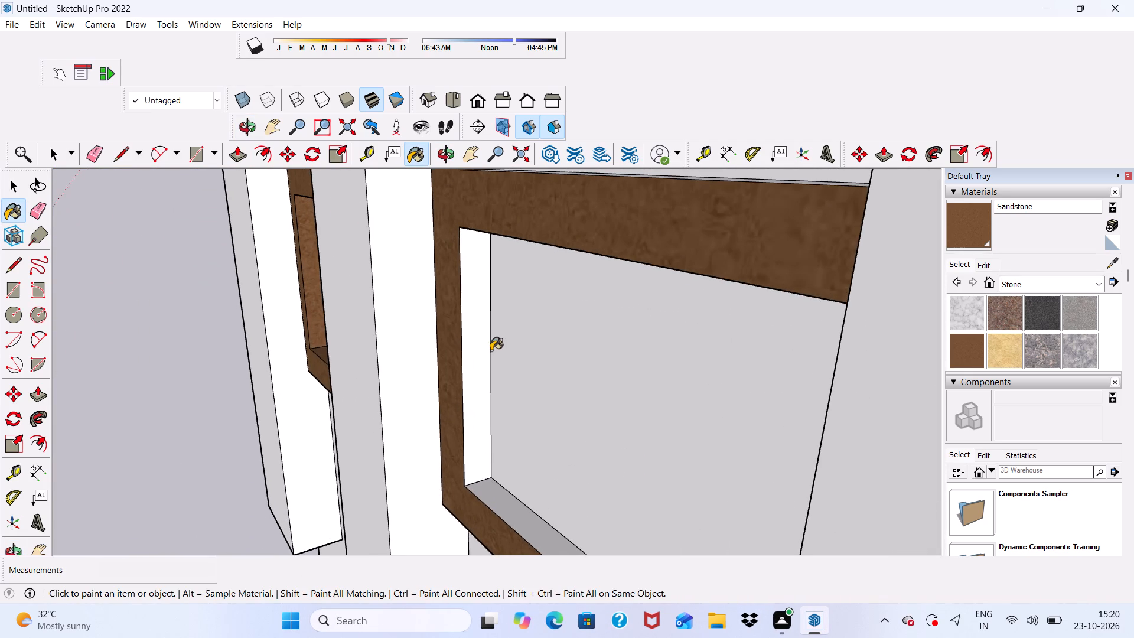
left_click(479, 349)
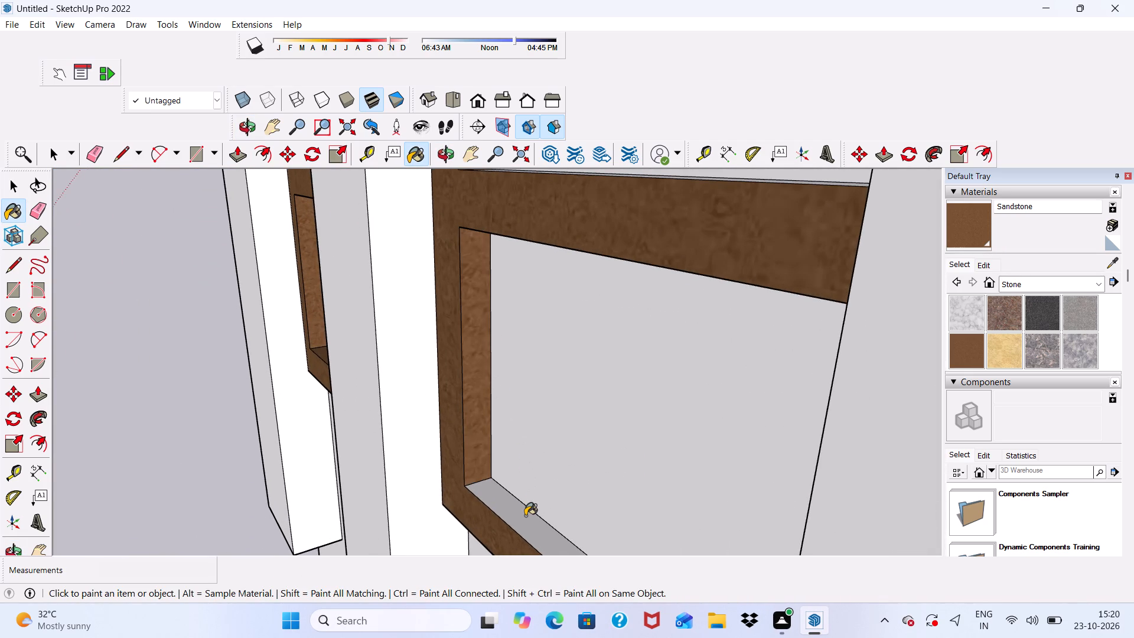
left_click(525, 516)
scroll(490, 415, "down", 6)
scroll(509, 269, "up", 5)
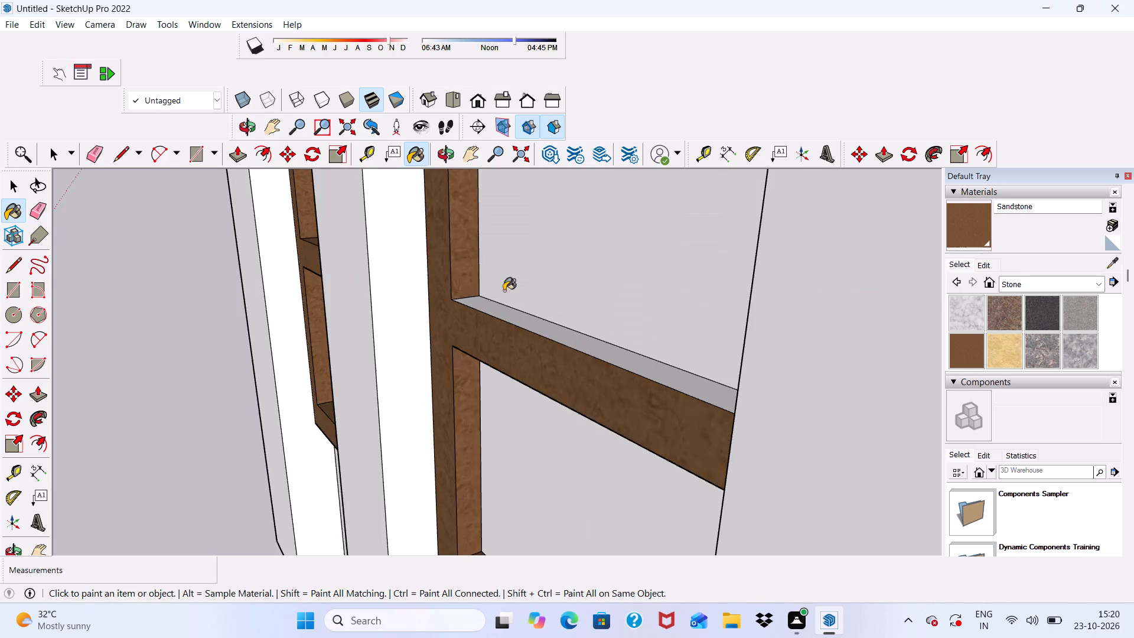
scroll(504, 291, "up", 3)
scroll(493, 304, "down", 1)
scroll(493, 303, "up", 3)
left_click(493, 303)
Paint the third narrow window's top-pane left reveal and sill, middle-pane left reveal, and outer frame's top face with Sandstone.
scroll(493, 303, "down", 19)
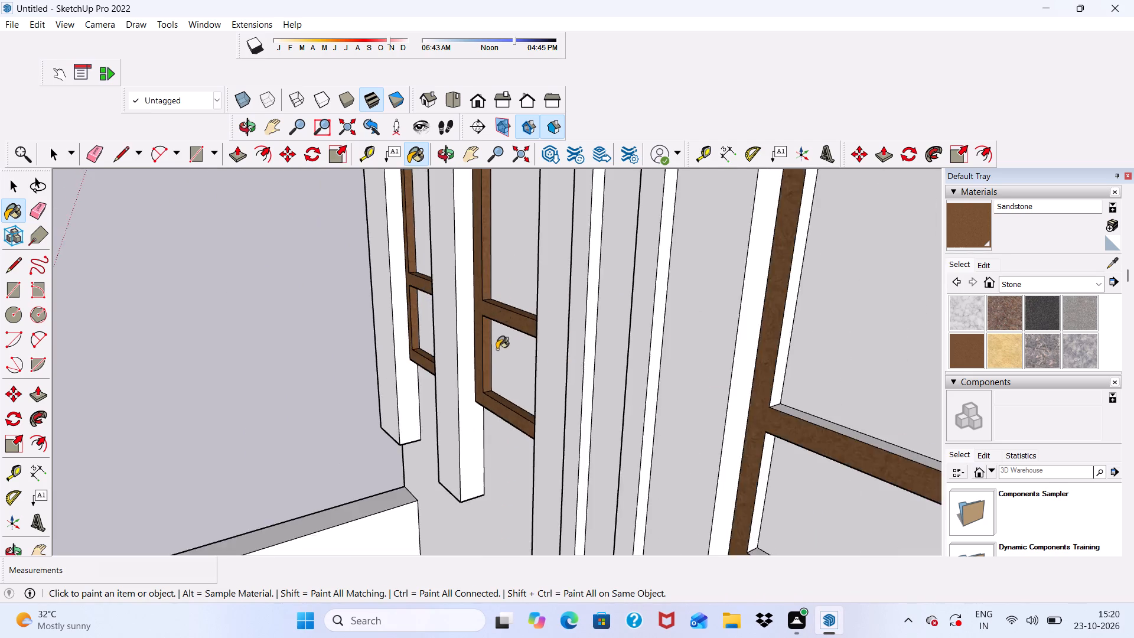
scroll(497, 349, "down", 14)
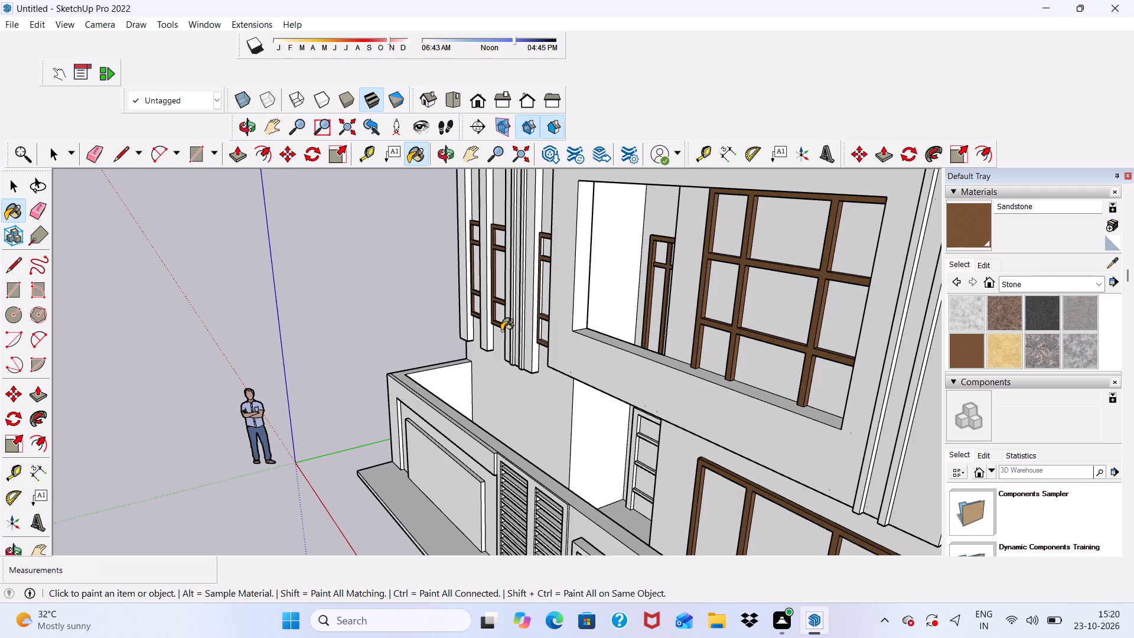
scroll(517, 243, "up", 4)
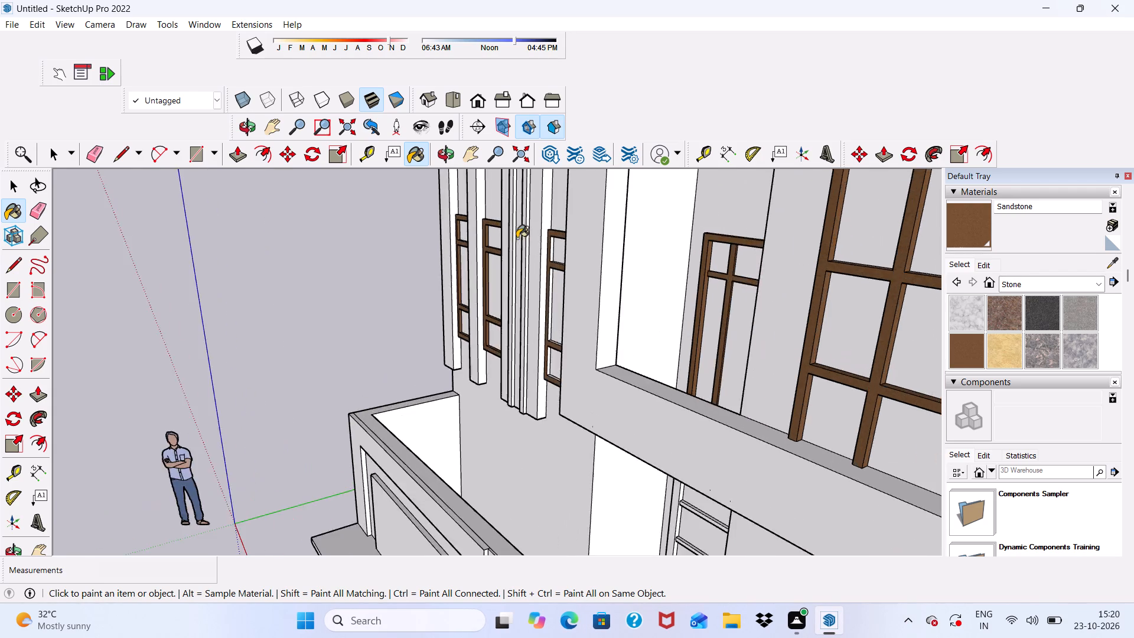
scroll(517, 238, "up", 20)
scroll(517, 238, "up", 7)
left_click(523, 218)
scroll(504, 317, "down", 2)
scroll(536, 493, "up", 2)
left_click(552, 476)
scroll(527, 359, "down", 4)
scroll(506, 557, "up", 2)
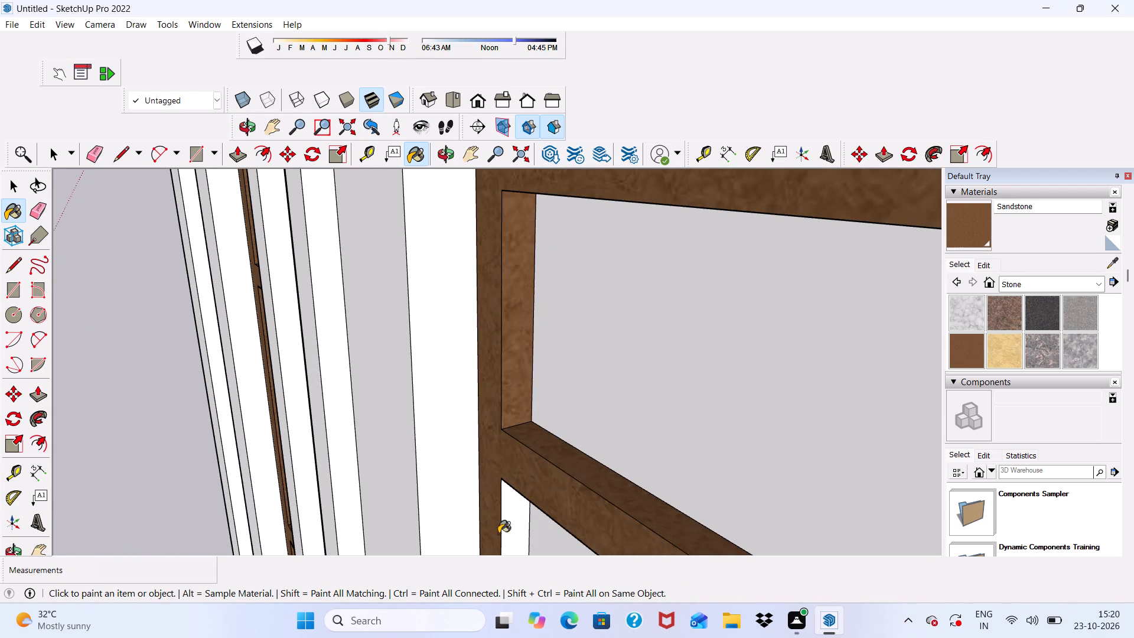
left_click(509, 517)
scroll(498, 422, "down", 8)
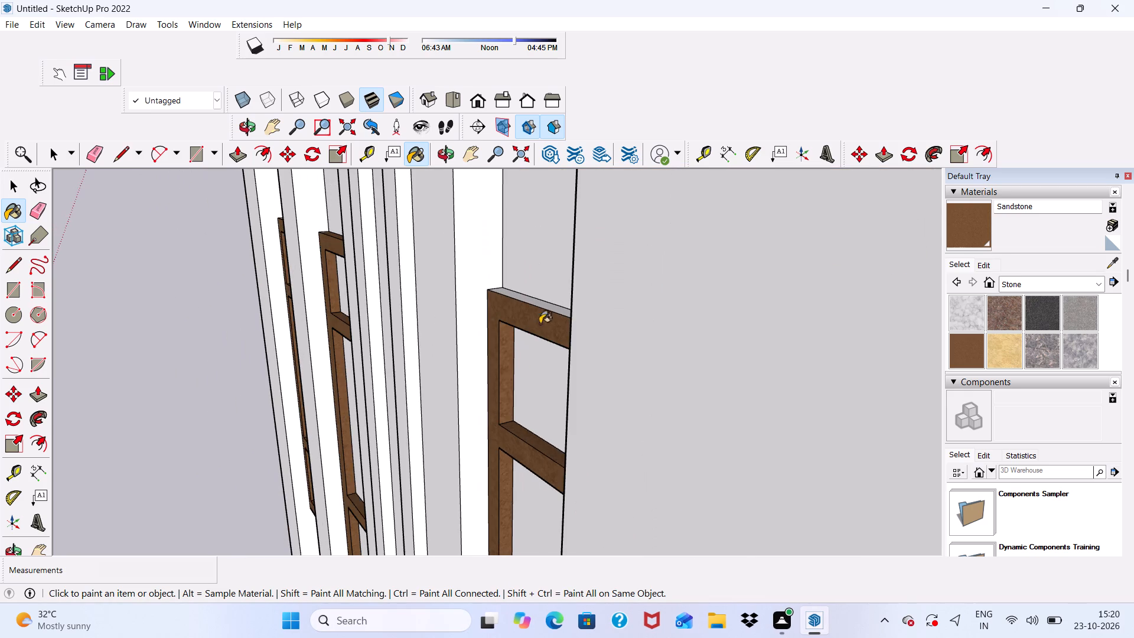
scroll(545, 315, "up", 6)
left_click(549, 301)
scroll(536, 313, "down", 4)
scroll(510, 389, "up", 1)
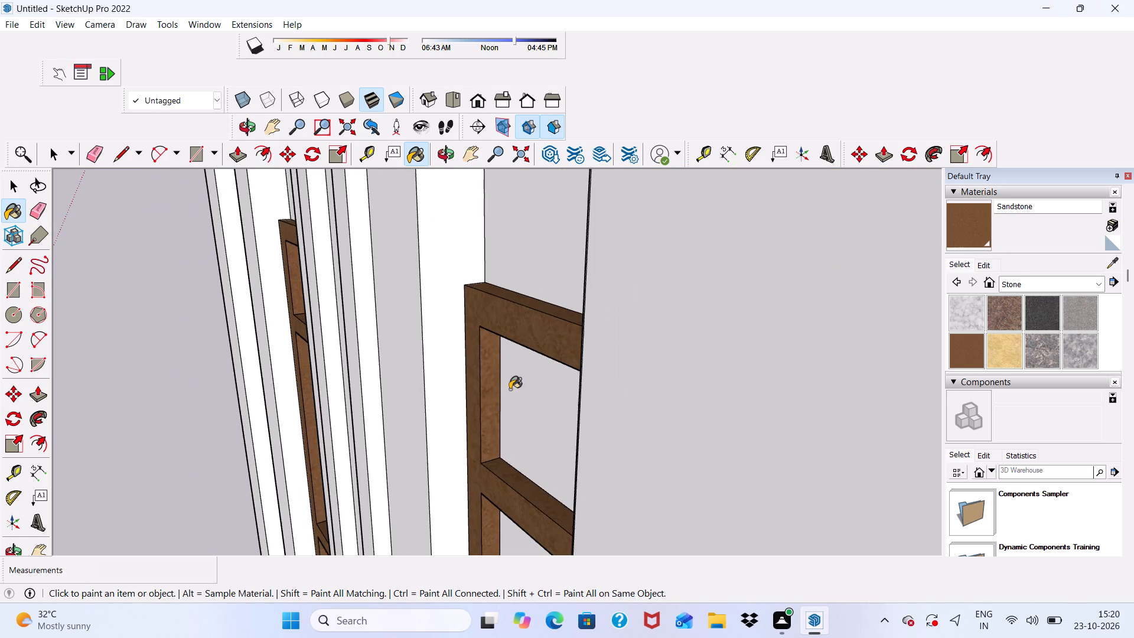
Paint the head and right reveals of the third narrow window's top and middle panes with Sandstone.
middle_click_drag(510, 389, 801, 271)
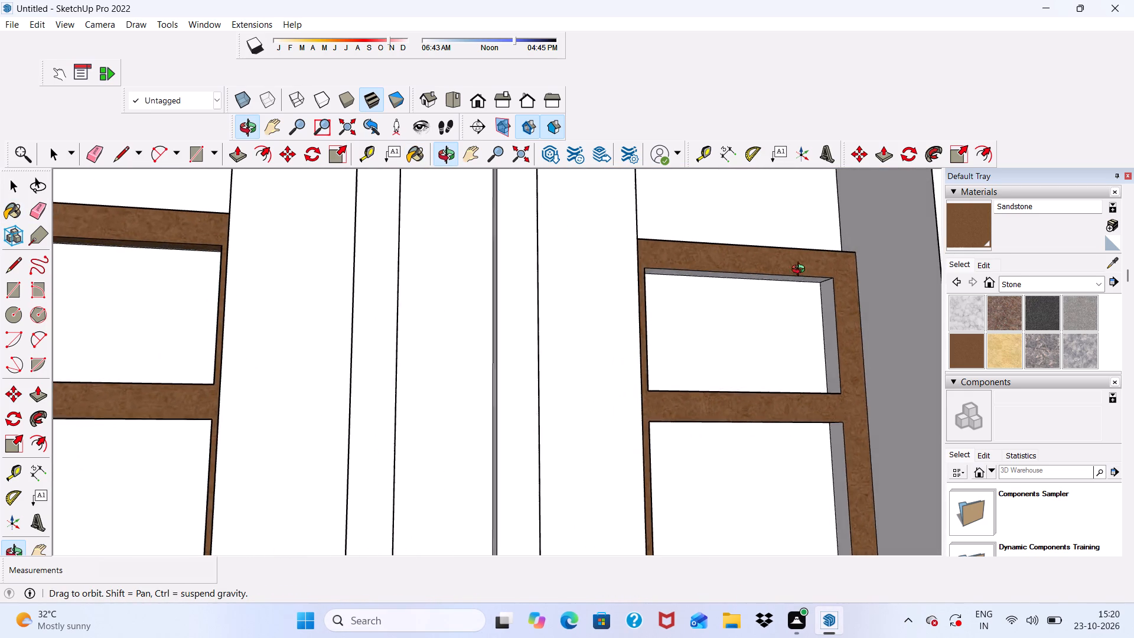
middle_click_drag(801, 271, 750, 116)
scroll(722, 206, "up", 3)
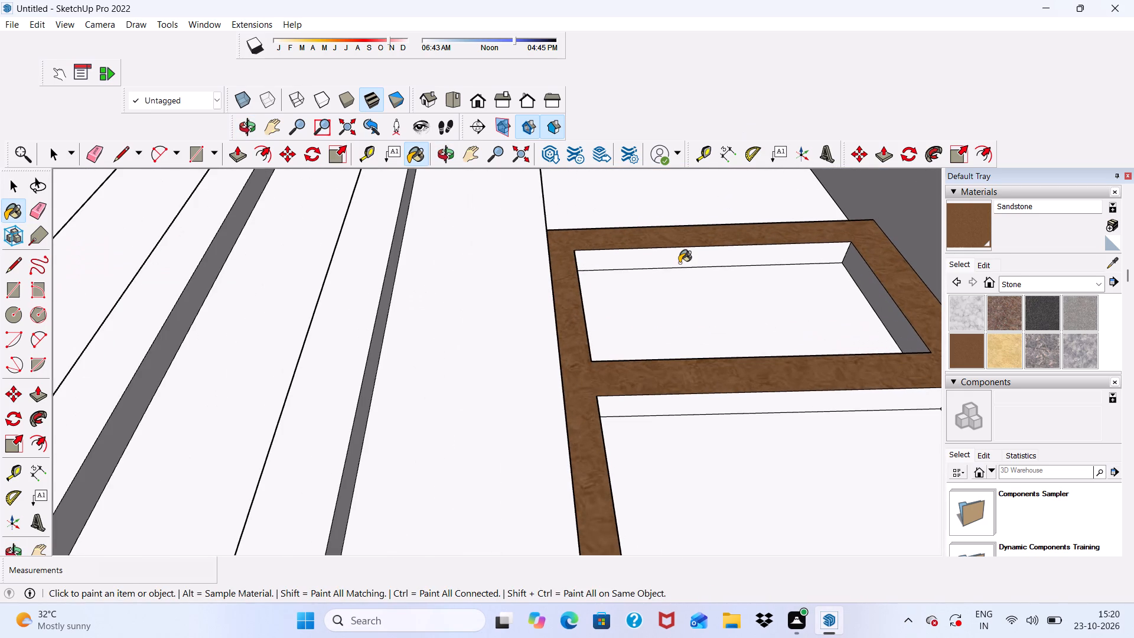
left_click(677, 259)
left_click(689, 403)
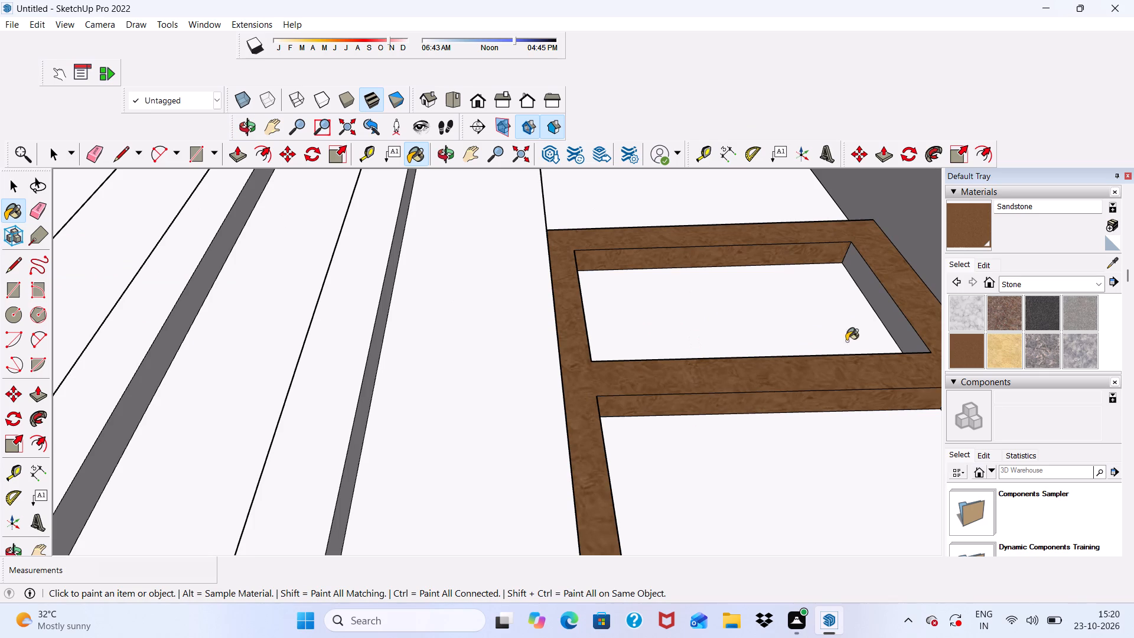
left_click(894, 325)
scroll(784, 299, "down", 6)
scroll(727, 245, "down", 5)
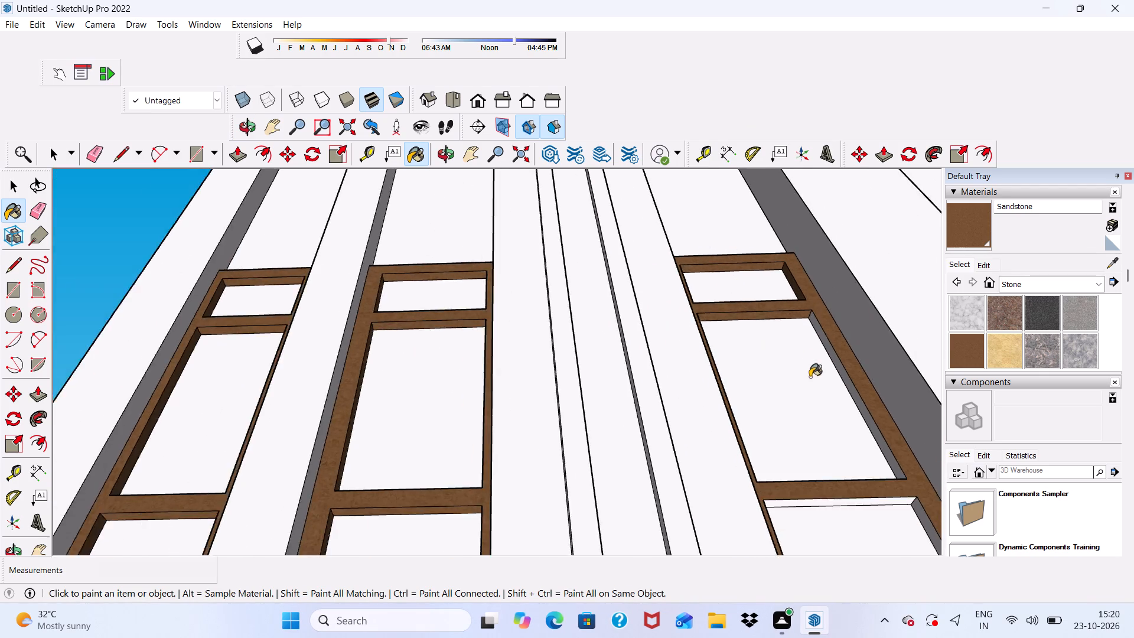
scroll(810, 377, "up", 6)
left_click(845, 338)
scroll(777, 266, "down", 11)
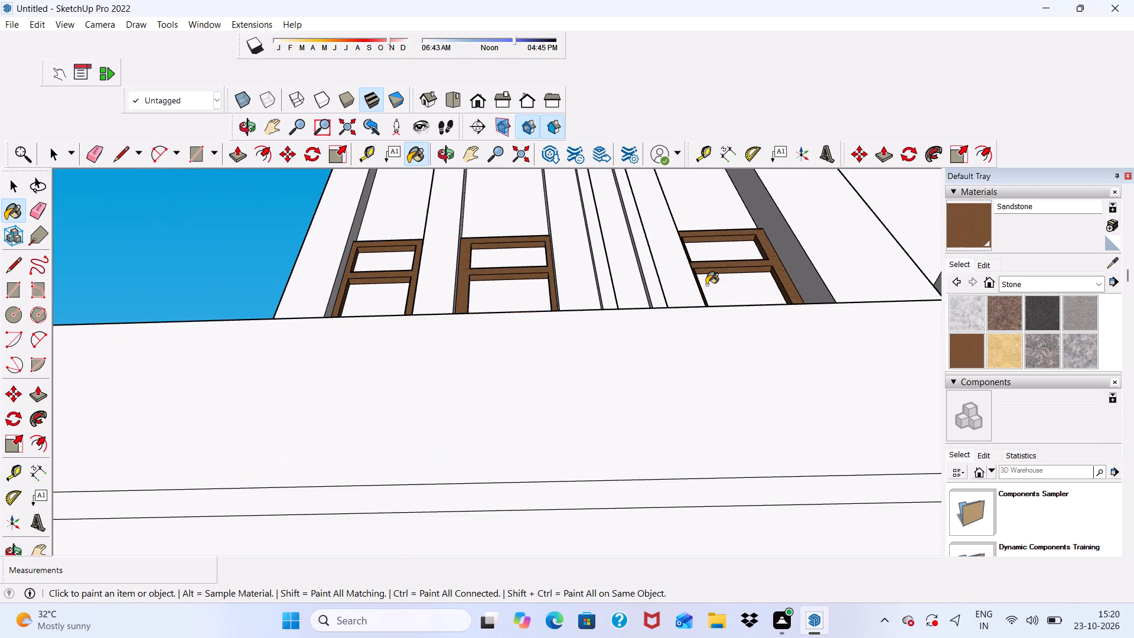
Paint the head, left and right reveals of the third narrow window's bottom pane with Sandstone.
scroll(703, 284, "down", 5)
scroll(719, 295, "up", 5)
scroll(718, 294, "down", 1)
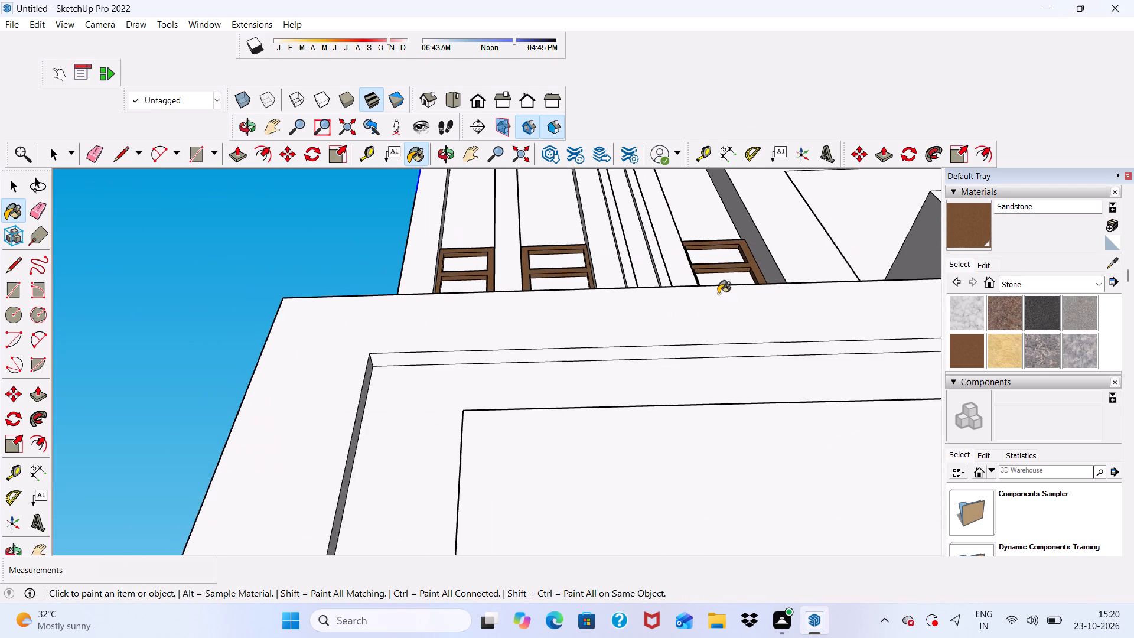
middle_click_drag(718, 294, 679, 425)
scroll(802, 357, "up", 15)
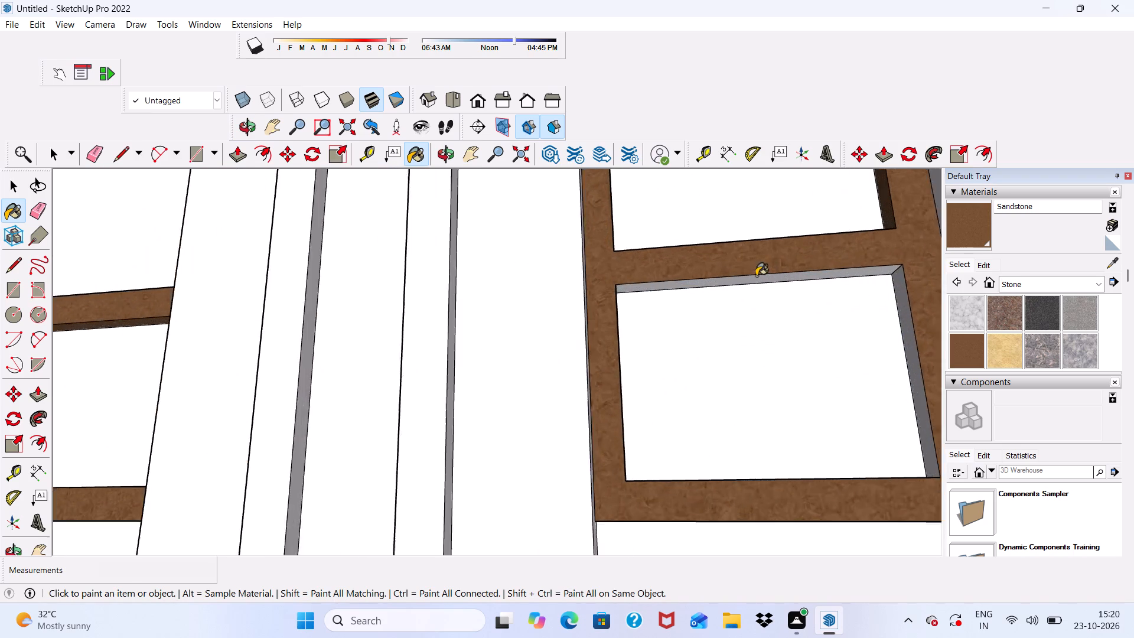
scroll(756, 276, "up", 6)
left_click(739, 285)
scroll(566, 409, "up", 4)
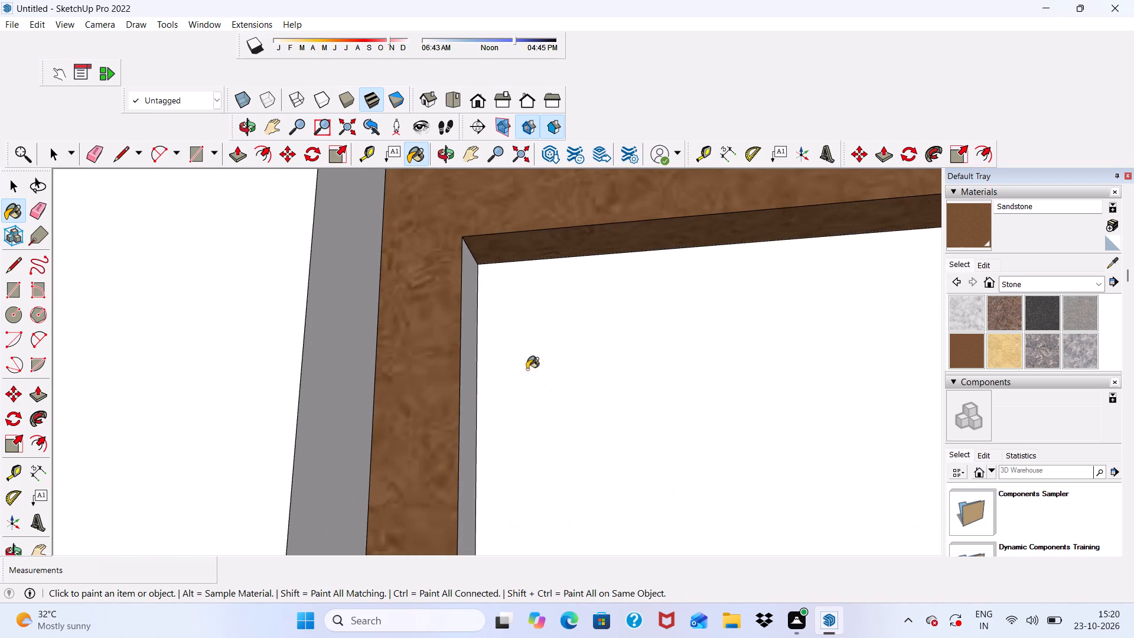
scroll(520, 370, "up", 5)
left_click(438, 396)
scroll(444, 346, "down", 7)
middle_click_drag(562, 341, 747, 329)
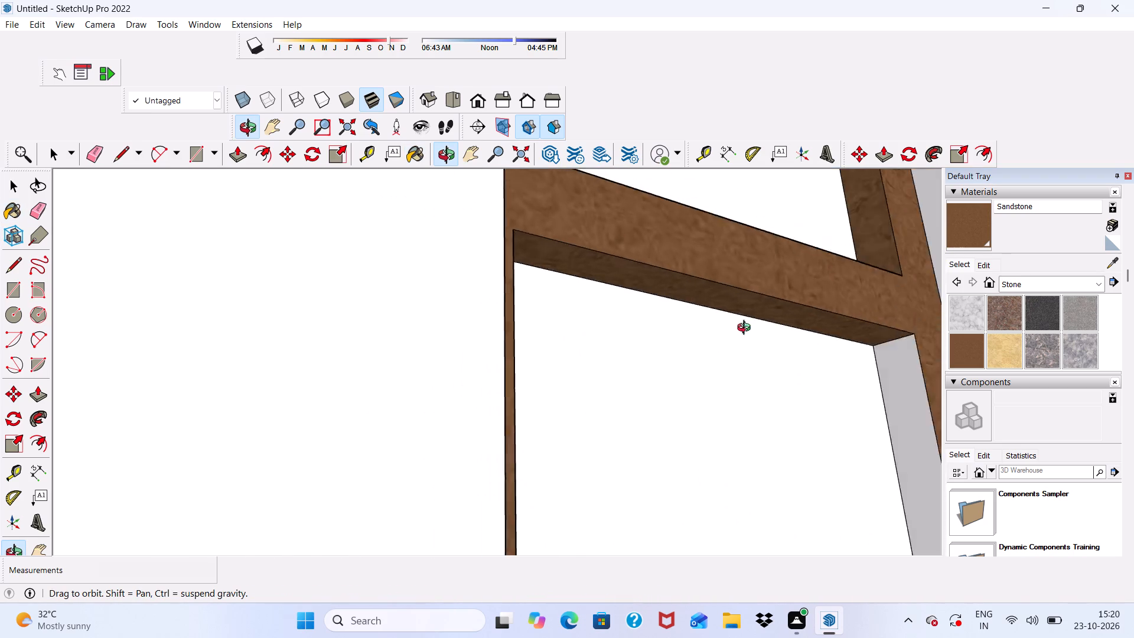
middle_click_drag(747, 329, 777, 371)
scroll(839, 390, "up", 3)
left_click(823, 378)
Paint the sills of the third narrow window's bottom and middle panes with Sandstone.
scroll(710, 278, "down", 8)
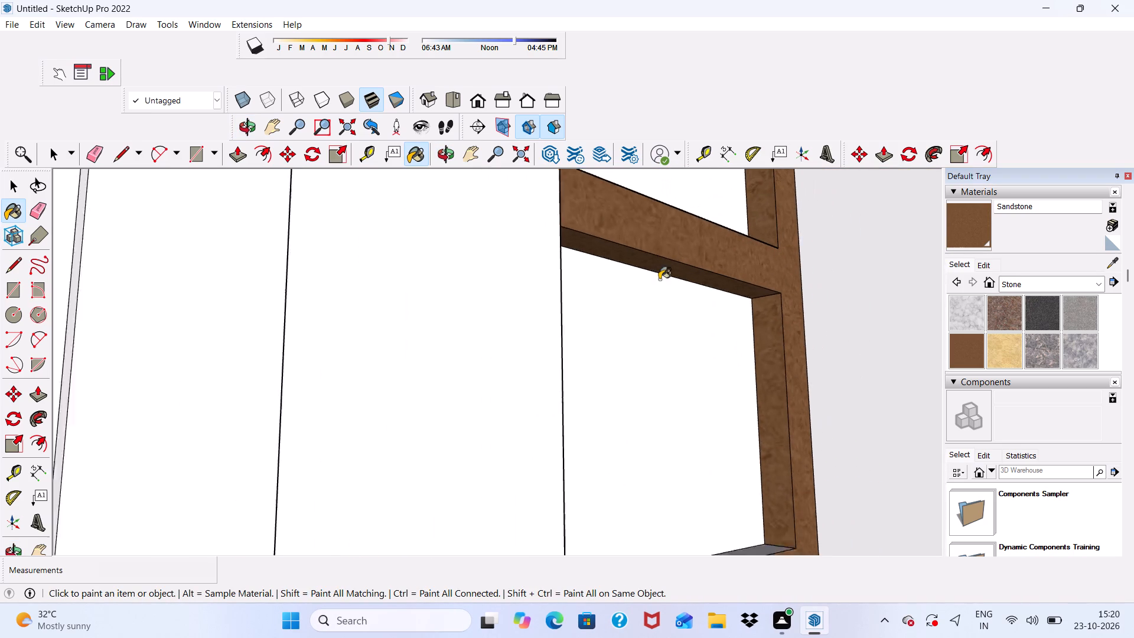
scroll(659, 279, "down", 1)
middle_click_drag(703, 393, 693, 533)
scroll(650, 504, "up", 4)
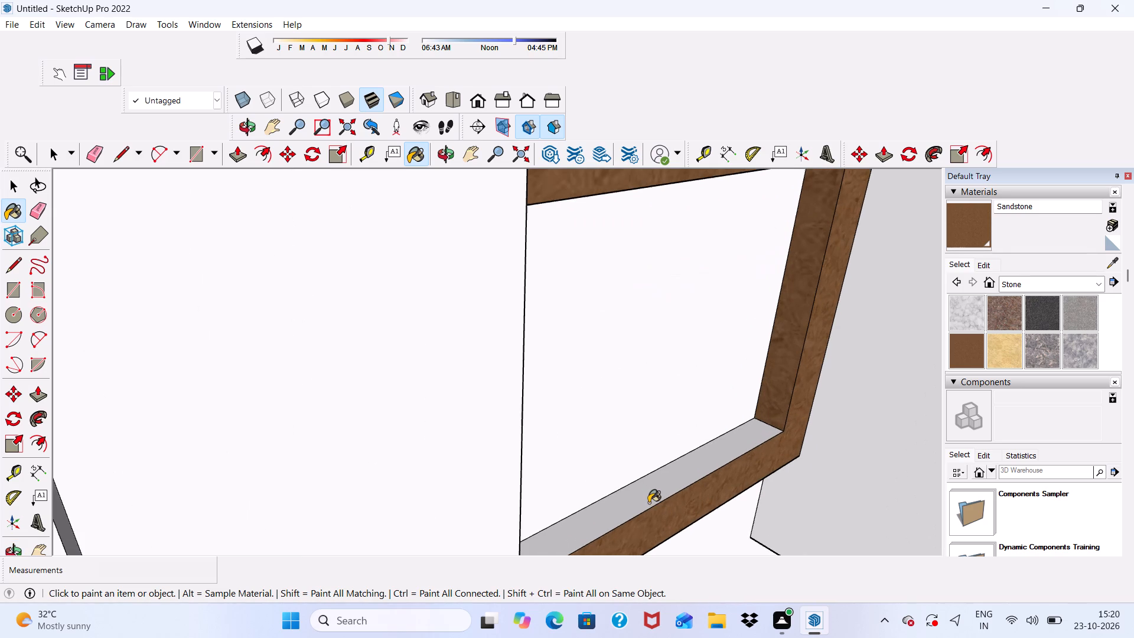
left_click(649, 503)
scroll(599, 457, "down", 5)
scroll(659, 250, "up", 4)
left_click(659, 249)
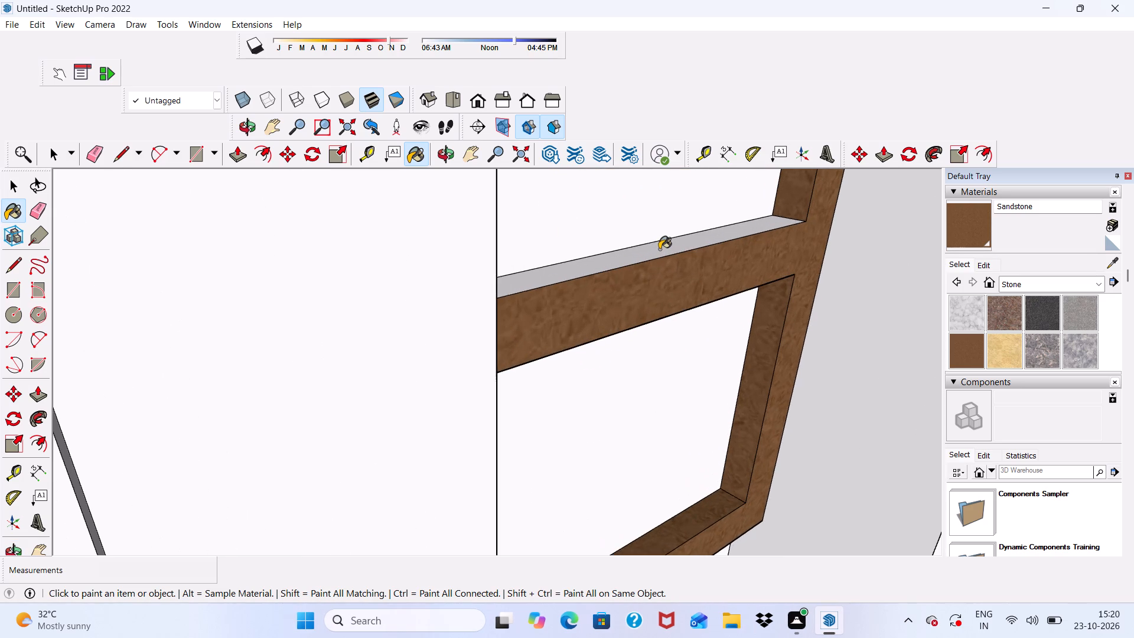
Examine the whole facade from several angles to check the painted window frames for unpainted faces.
scroll(650, 251, "down", 11)
scroll(537, 318, "down", 16)
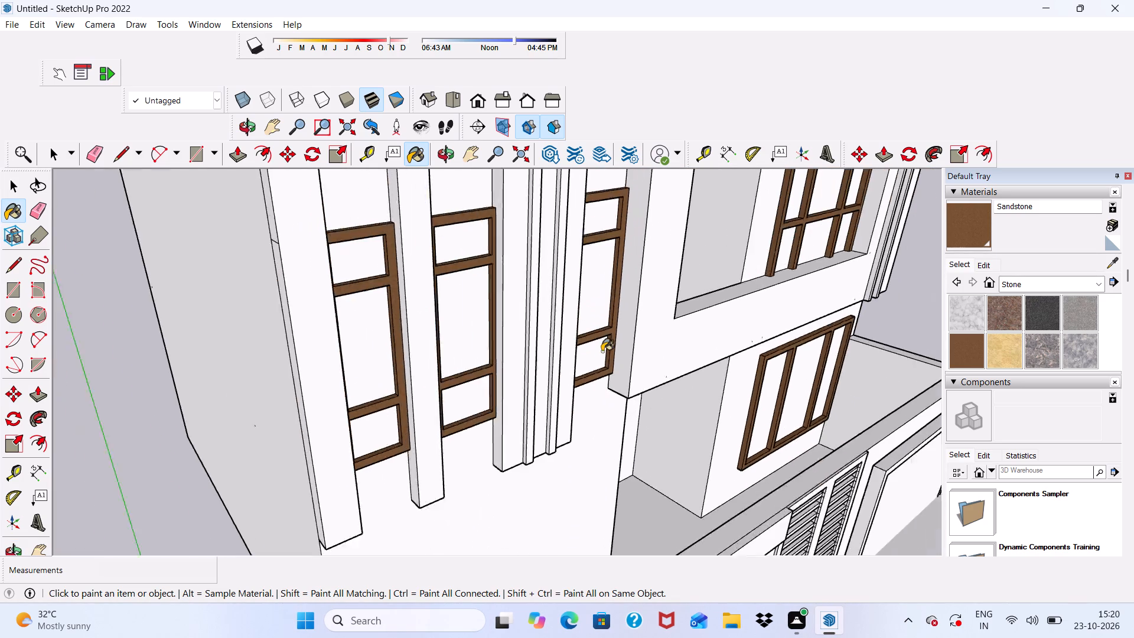
scroll(602, 351, "down", 2)
middle_click_drag(600, 389, 428, 426)
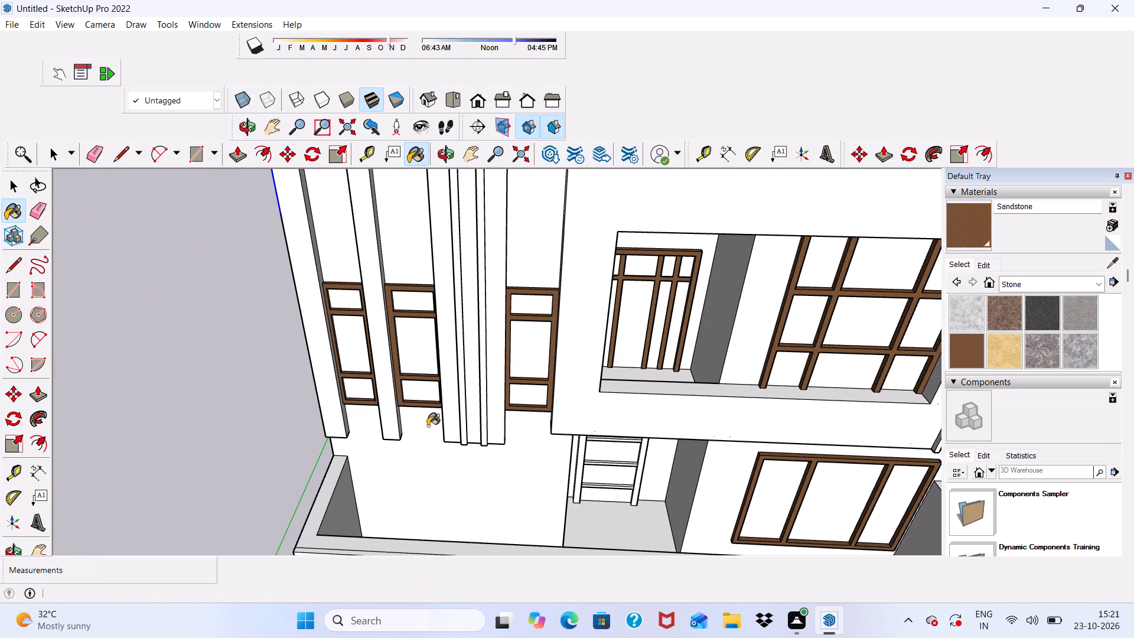
scroll(424, 418, "up", 1)
scroll(357, 389, "down", 10)
middle_click_drag(427, 431, 429, 429)
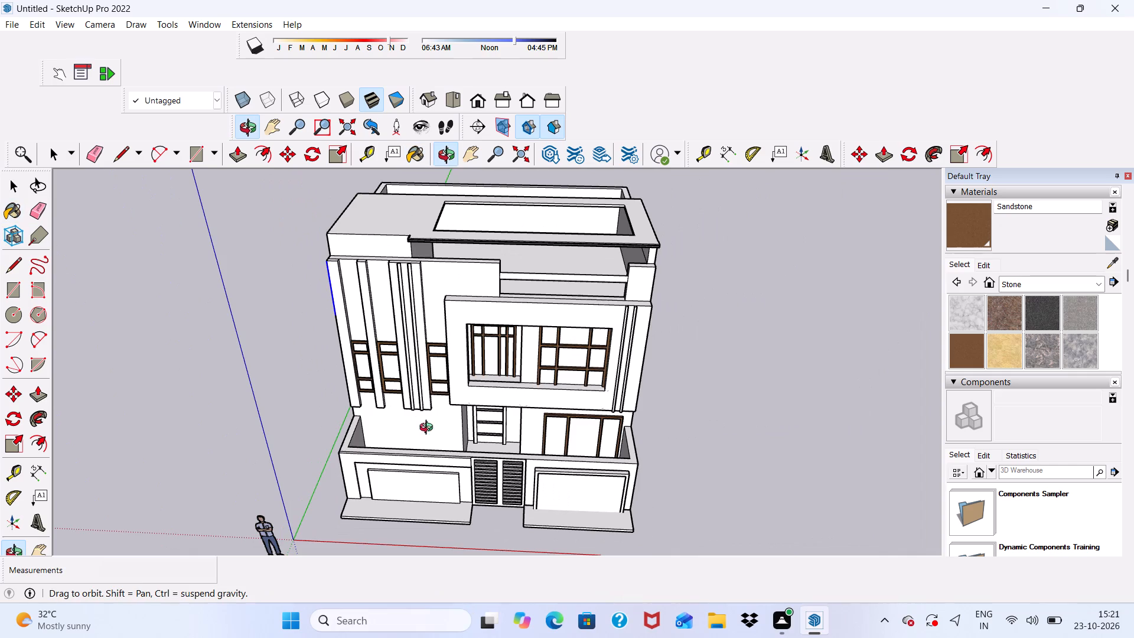
middle_click_drag(429, 429, 298, 461)
scroll(417, 288, "up", 6)
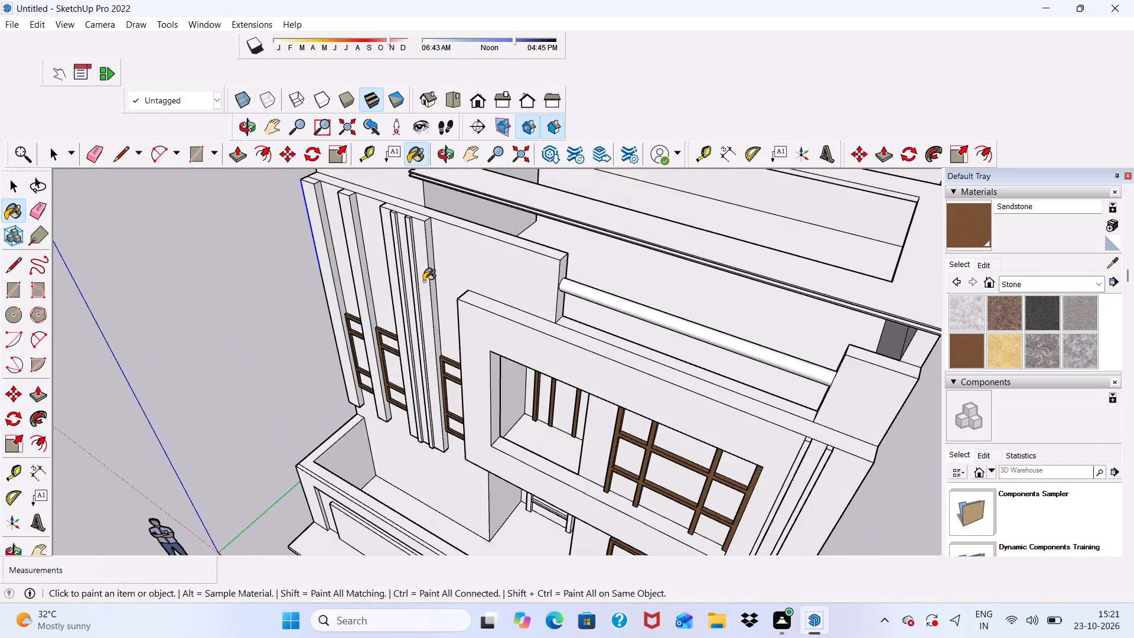
scroll(430, 306, "up", 4)
scroll(430, 306, "down", 2)
middle_click_drag(430, 306, 535, 282)
scroll(535, 283, "up", 1)
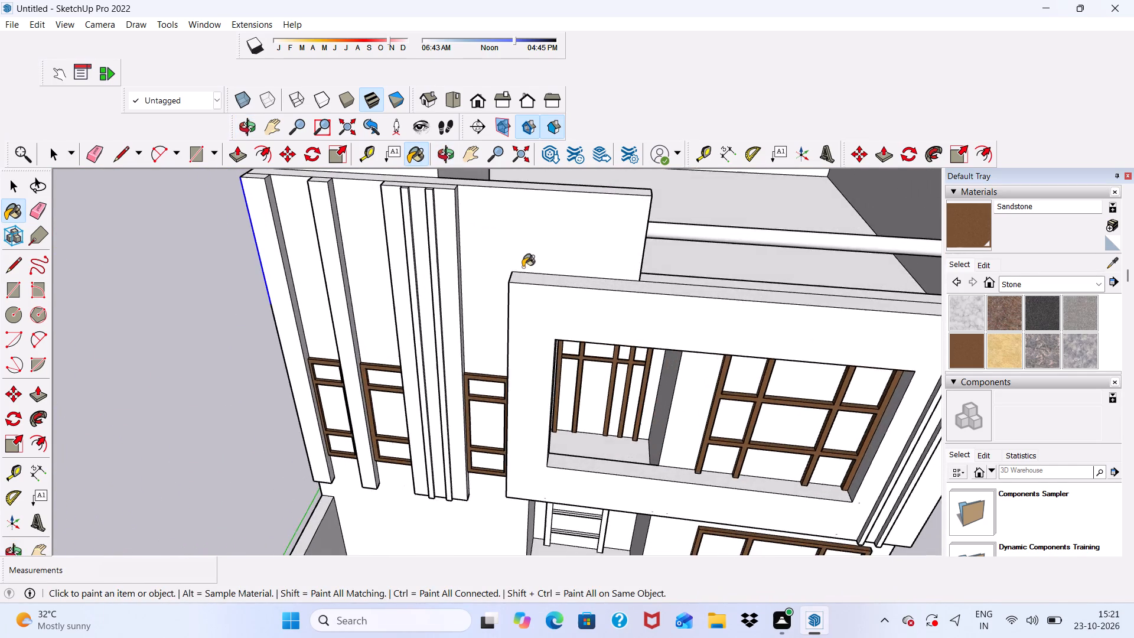
scroll(509, 263, "down", 10)
middle_click_drag(481, 337, 484, 280)
scroll(484, 280, "up", 1)
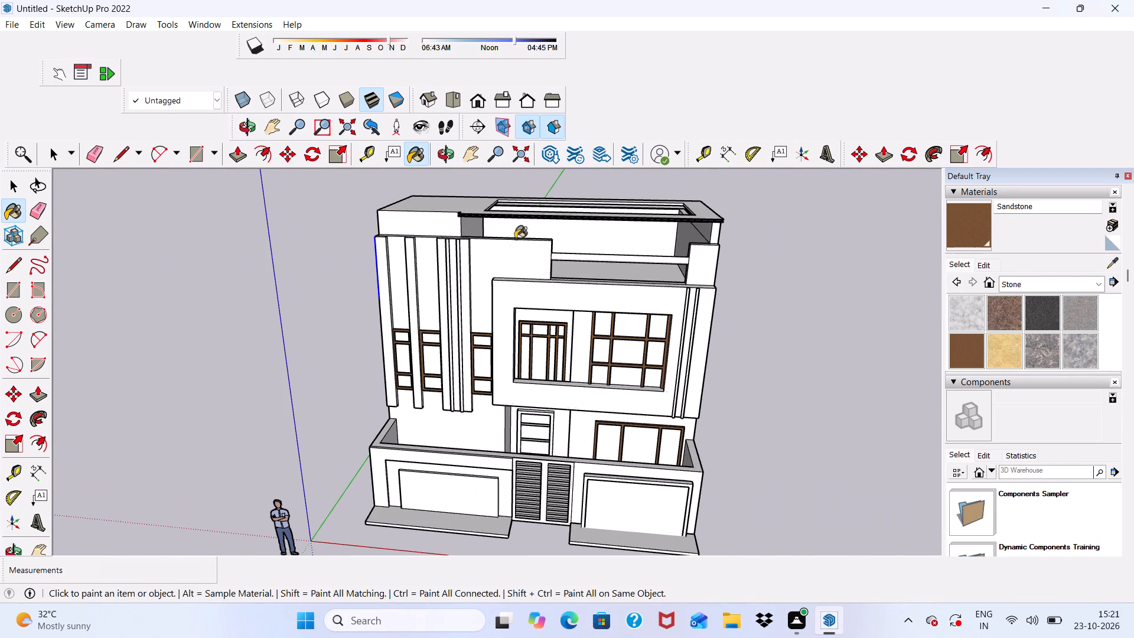
scroll(571, 209, "up", 5)
middle_click_drag(573, 237, 576, 5)
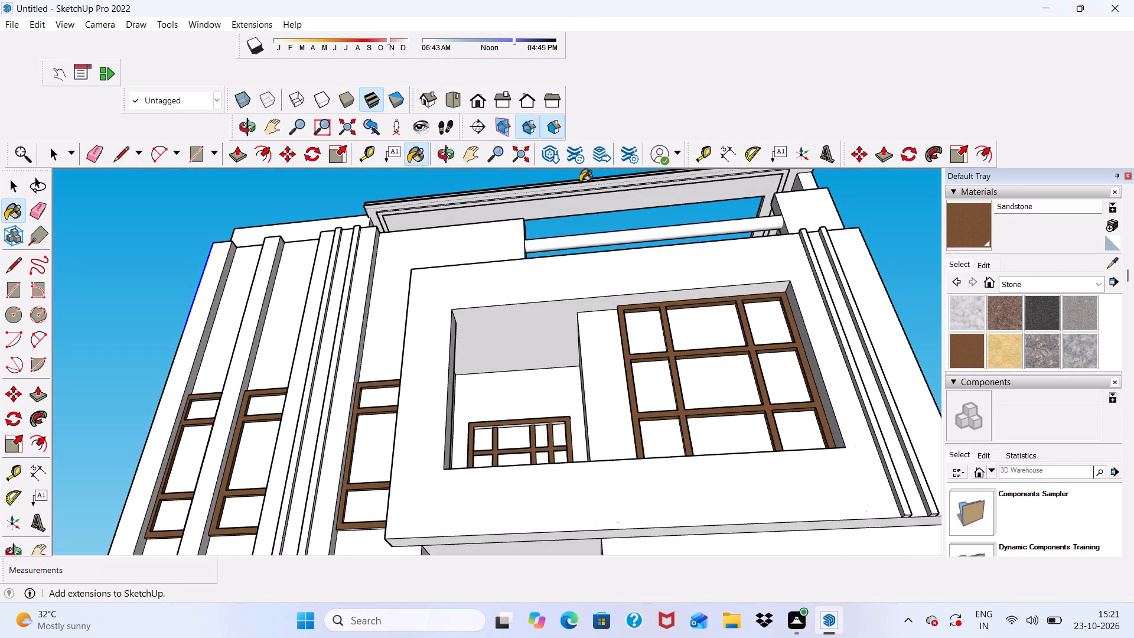
Choose Wood Veneer 01 from the Wood materials and paint the head reveal of the recessed balcony door frame.
left_click(1097, 281)
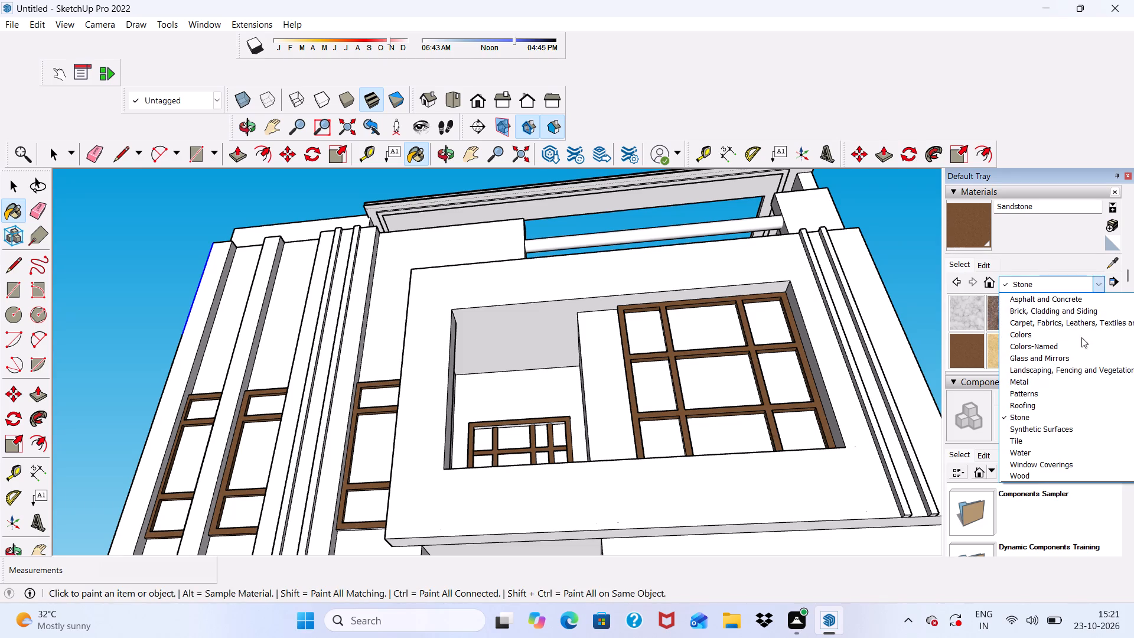
scroll(1040, 458, "down", 1)
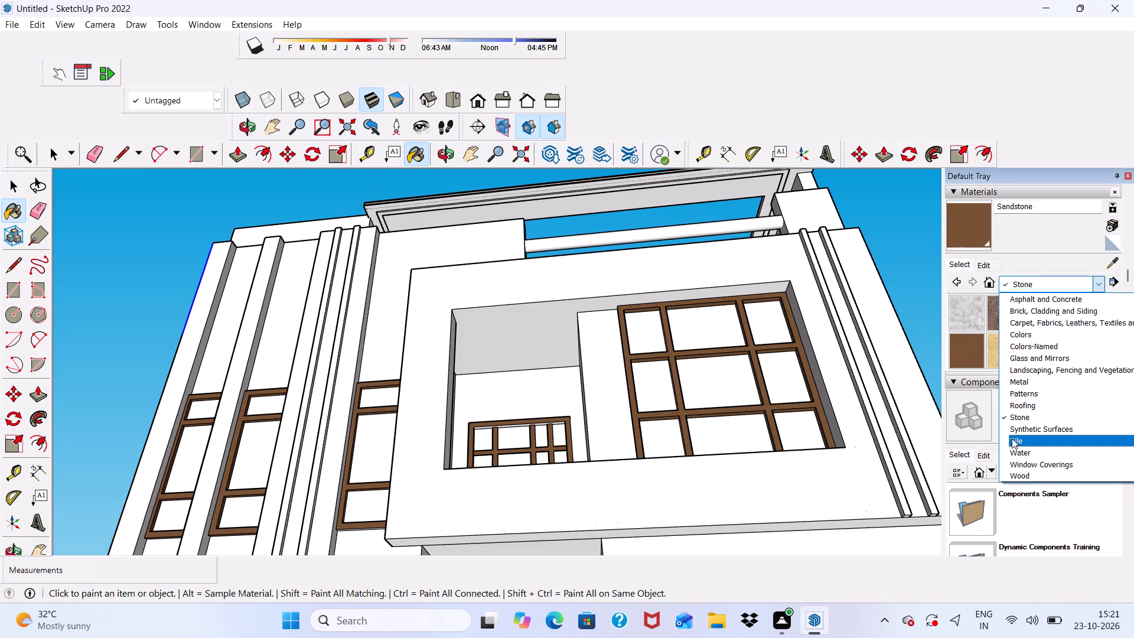
left_click(1019, 477)
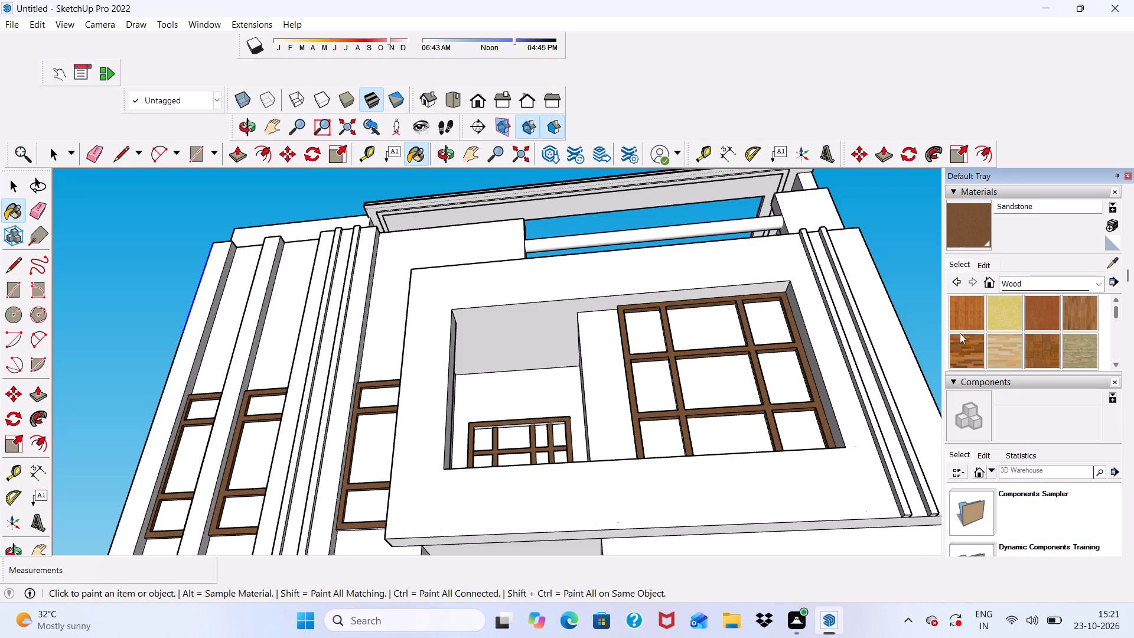
scroll(960, 328, "down", 2)
left_click(1038, 317)
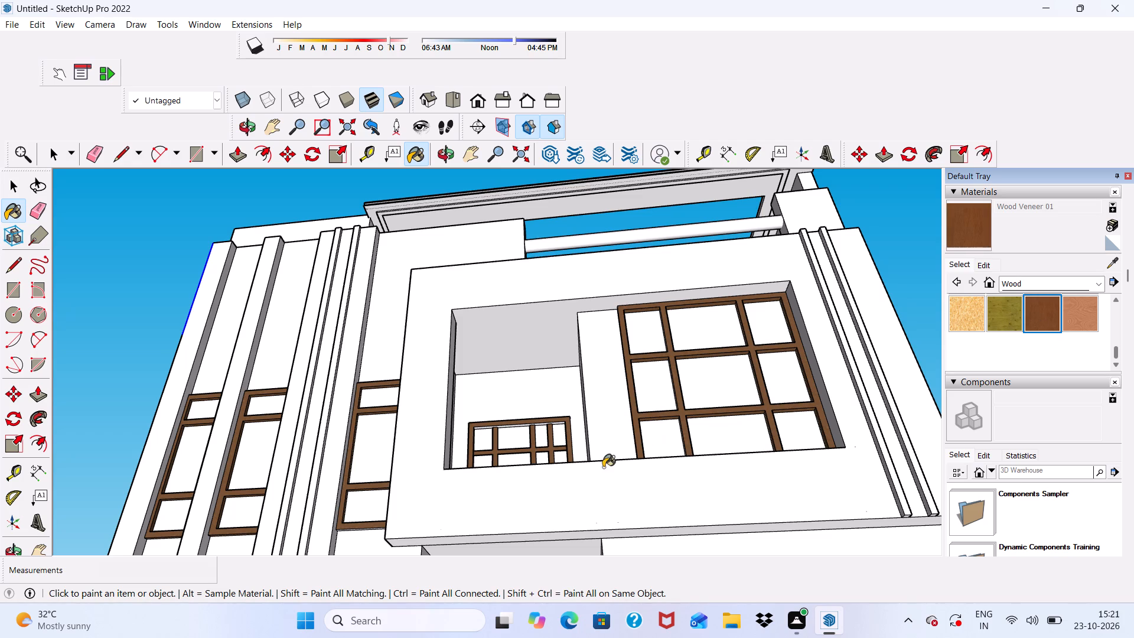
scroll(592, 490, "up", 2)
scroll(568, 339, "down", 1)
scroll(506, 430, "up", 19)
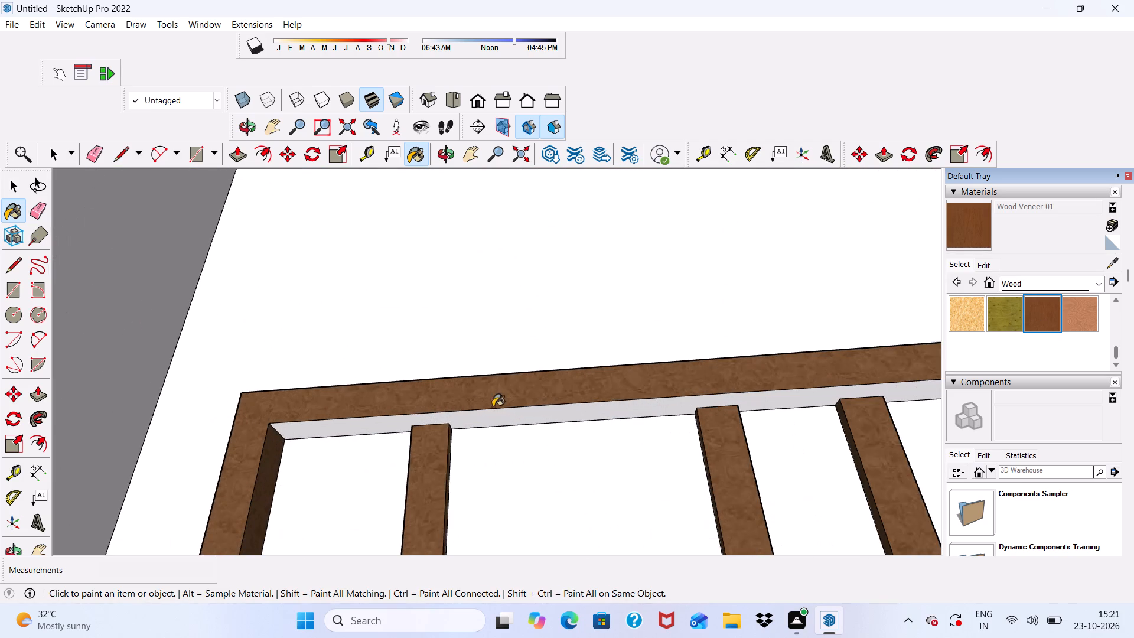
left_click(491, 418)
Paint the underside of the balcony door's horizontal crossbar with Wood Veneer 01, in the wide middle and left bays.
scroll(468, 351, "down", 17)
scroll(510, 312, "up", 4)
scroll(510, 318, "down", 1)
middle_click_drag(513, 325, 523, 491)
scroll(497, 292, "up", 6)
scroll(495, 255, "down", 1)
middle_click_drag(495, 258, 492, 125)
scroll(492, 125, "up", 5)
scroll(492, 125, "down", 16)
scroll(500, 250, "up", 11)
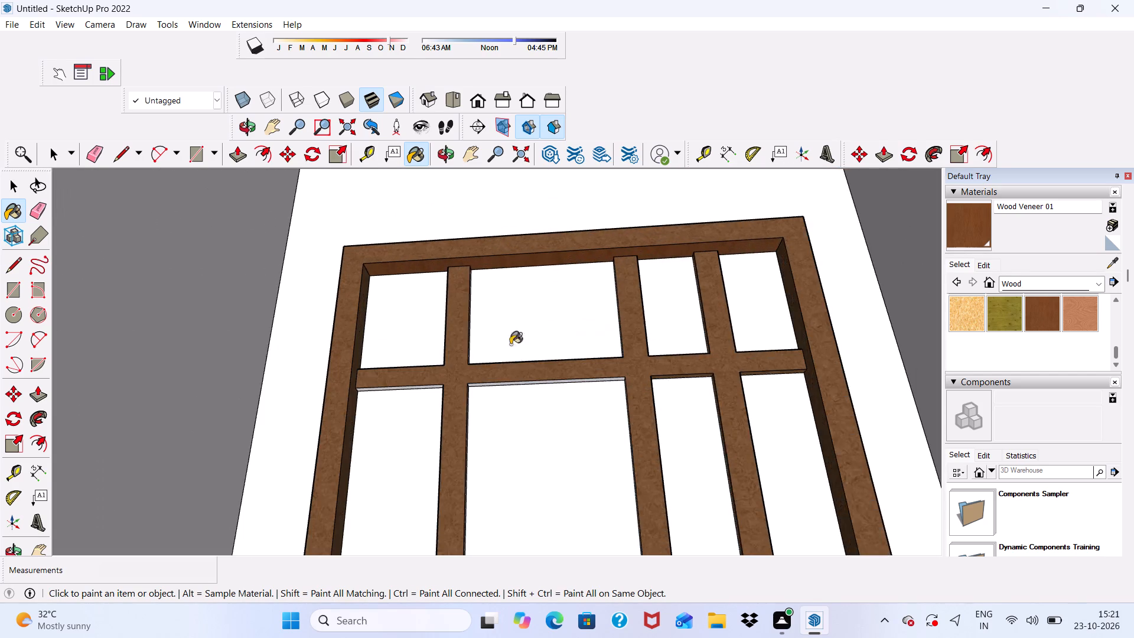
scroll(513, 377, "up", 4)
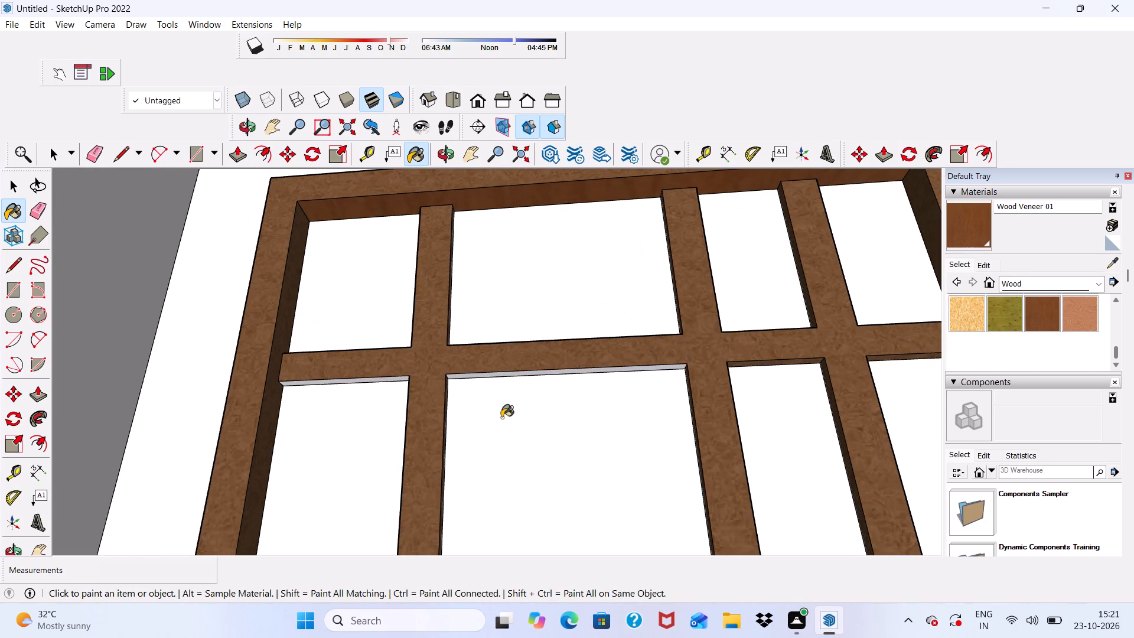
scroll(500, 415, "up", 5)
scroll(499, 414, "down", 20)
scroll(499, 414, "down", 1)
middle_click_drag(579, 374, 581, 392)
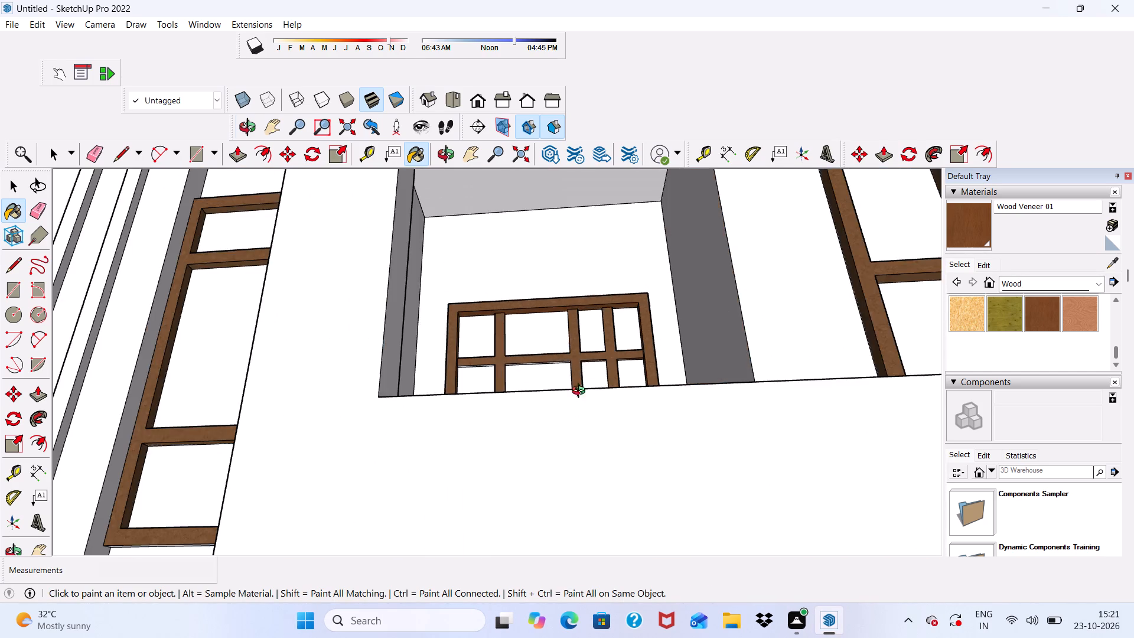
middle_click_drag(581, 392, 591, 574)
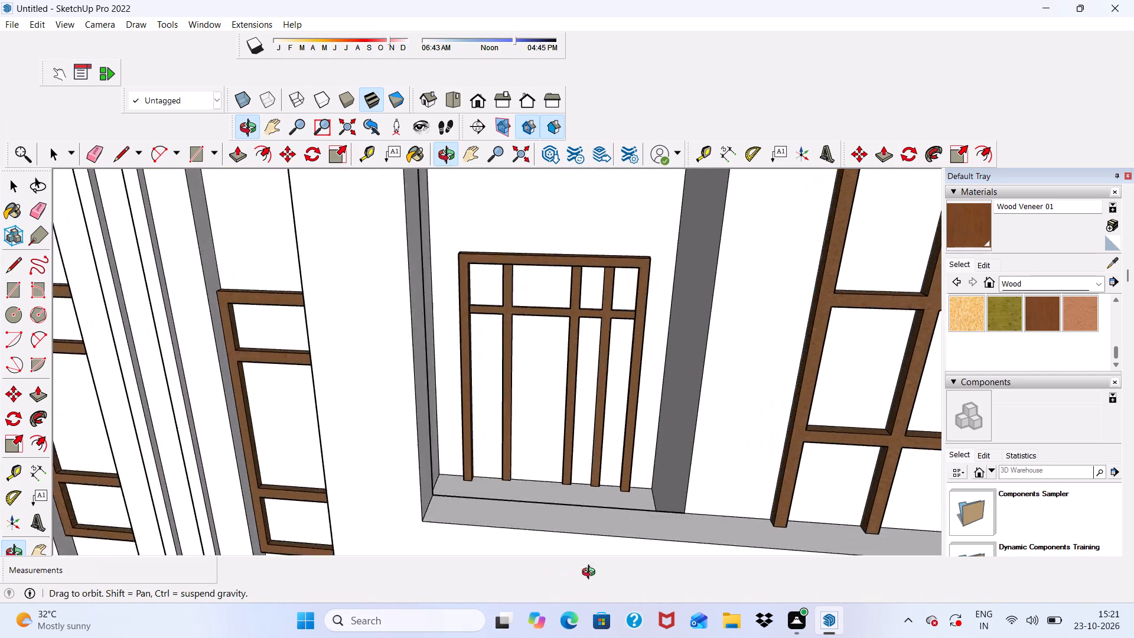
middle_click_drag(591, 574, 594, 573)
scroll(523, 396, "up", 6)
middle_click_drag(514, 366, 506, 209)
scroll(511, 243, "up", 15)
left_click(505, 283)
scroll(419, 307, "down", 1)
scroll(369, 327, "up", 2)
left_click(291, 281)
Paint the lower-floor door's frame front, frame top face and upper panel with Wood Veneer 01.
scroll(291, 280, "down", 8)
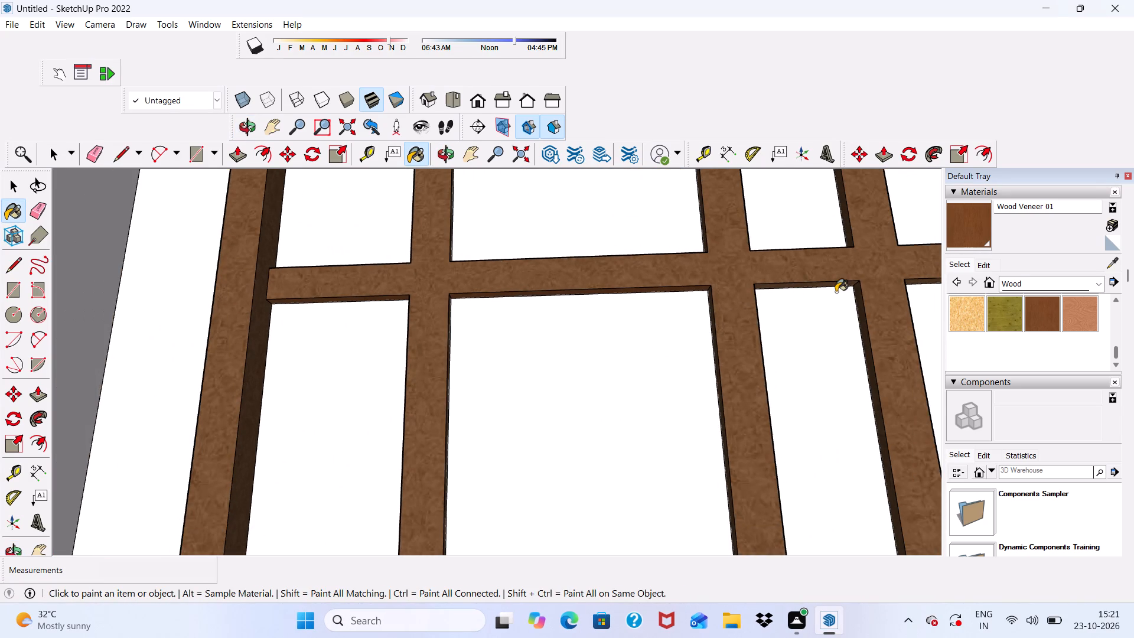
scroll(658, 227, "down", 15)
scroll(617, 277, "down", 2)
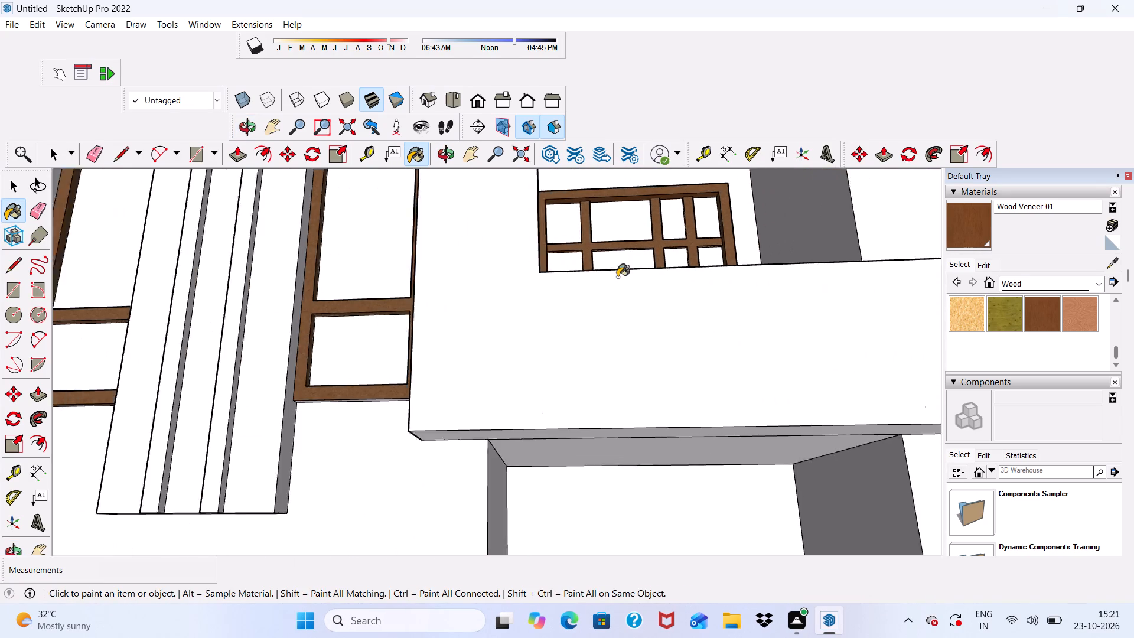
scroll(617, 277, "down", 9)
middle_click_drag(637, 411, 637, 556)
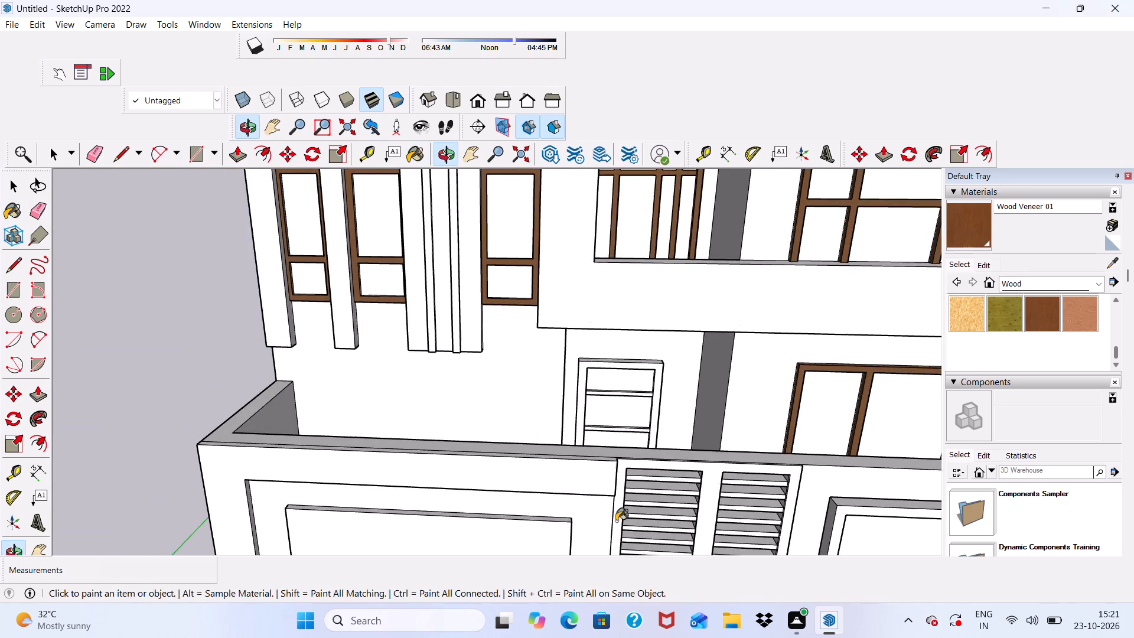
scroll(601, 394, "up", 16)
left_click(583, 351)
scroll(581, 349, "up", 5)
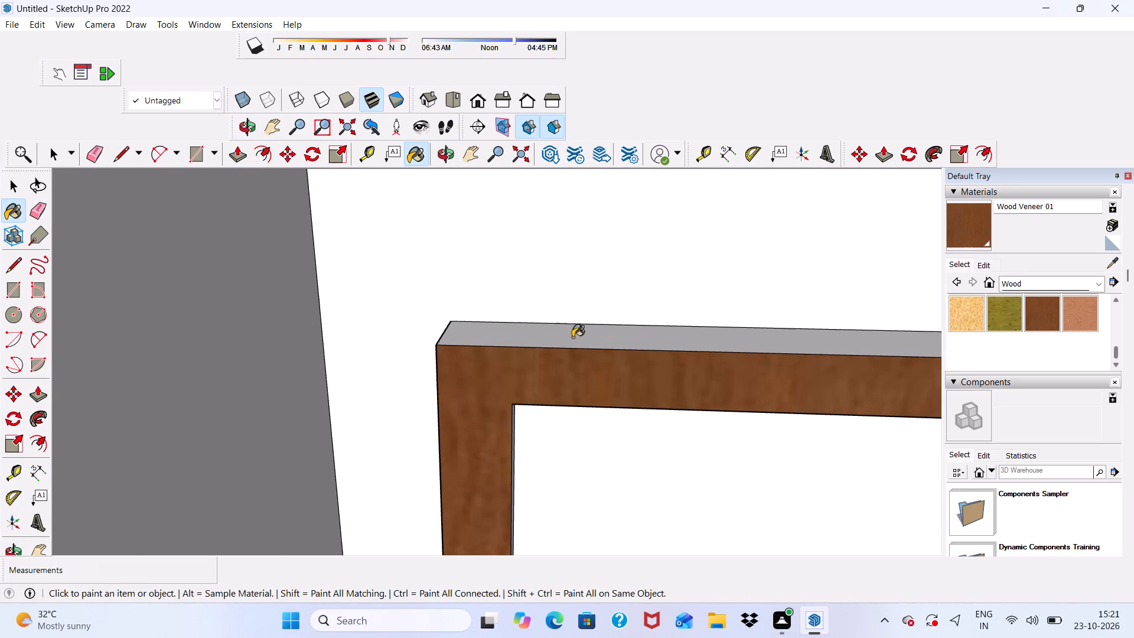
left_click(569, 329)
left_click(571, 463)
Paint the head, left and right reveals around the lower-floor door's upper panel with Wood Veneer 01.
scroll(555, 411, "down", 2)
middle_click_drag(555, 411, 552, 162)
scroll(554, 381, "down", 1)
scroll(553, 352, "up", 5)
left_click(549, 364)
scroll(526, 407, "up", 4)
scroll(514, 415, "down", 1)
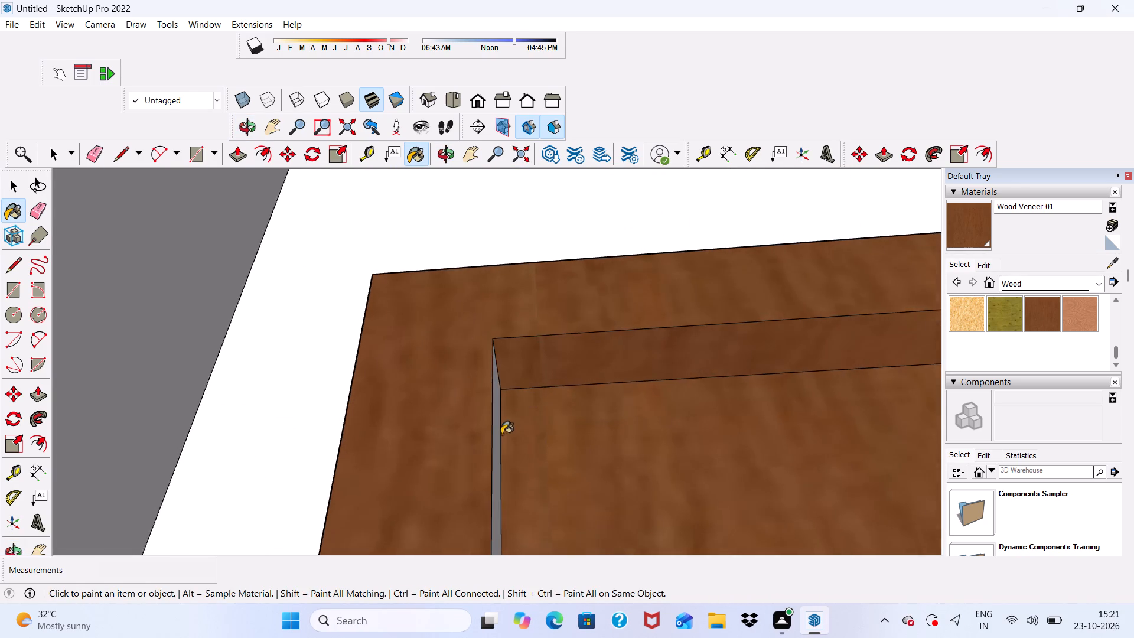
scroll(501, 435, "up", 5)
left_click(501, 435)
left_click(483, 420)
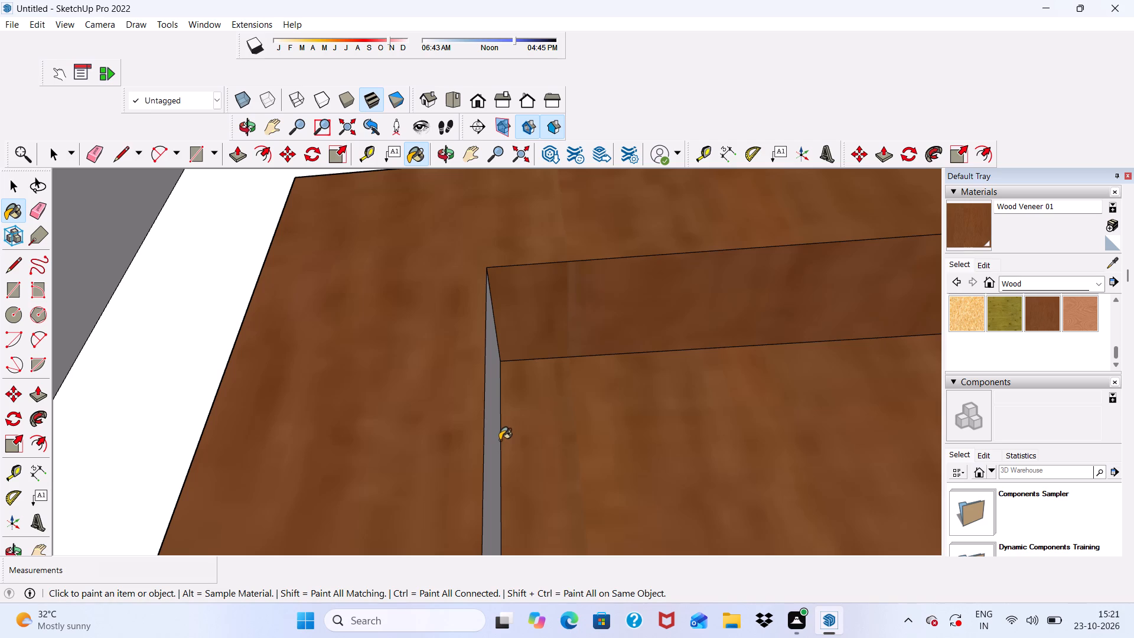
left_click(495, 454)
scroll(392, 330, "down", 11)
scroll(439, 362, "down", 5)
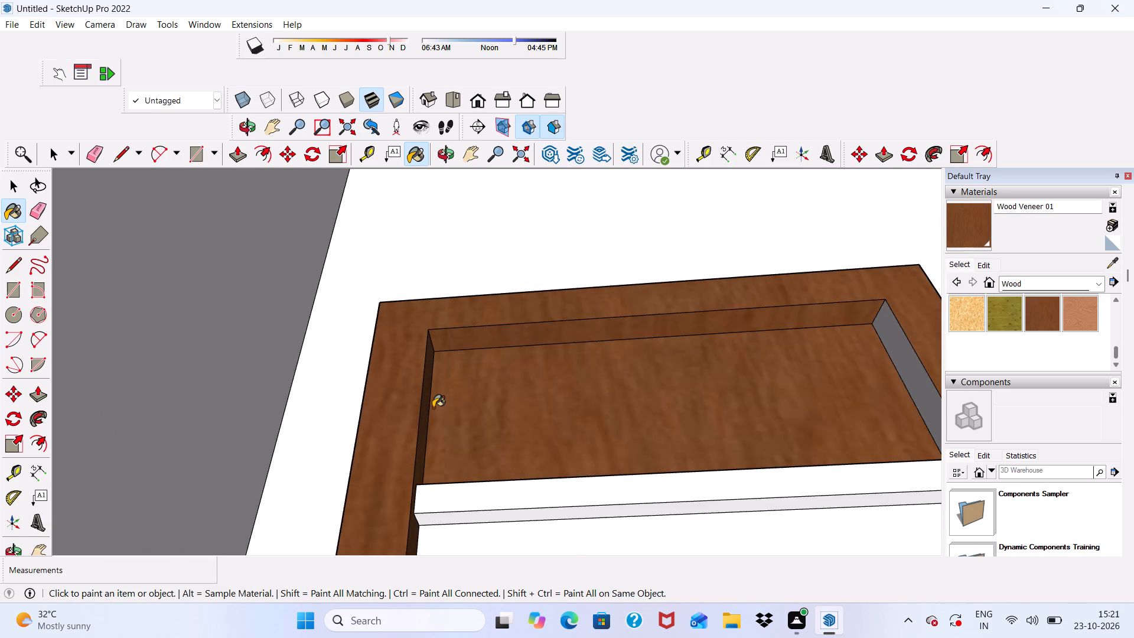
scroll(433, 408, "down", 1)
middle_click_drag(433, 408, 500, 467)
scroll(914, 446, "up", 4)
left_click(800, 412)
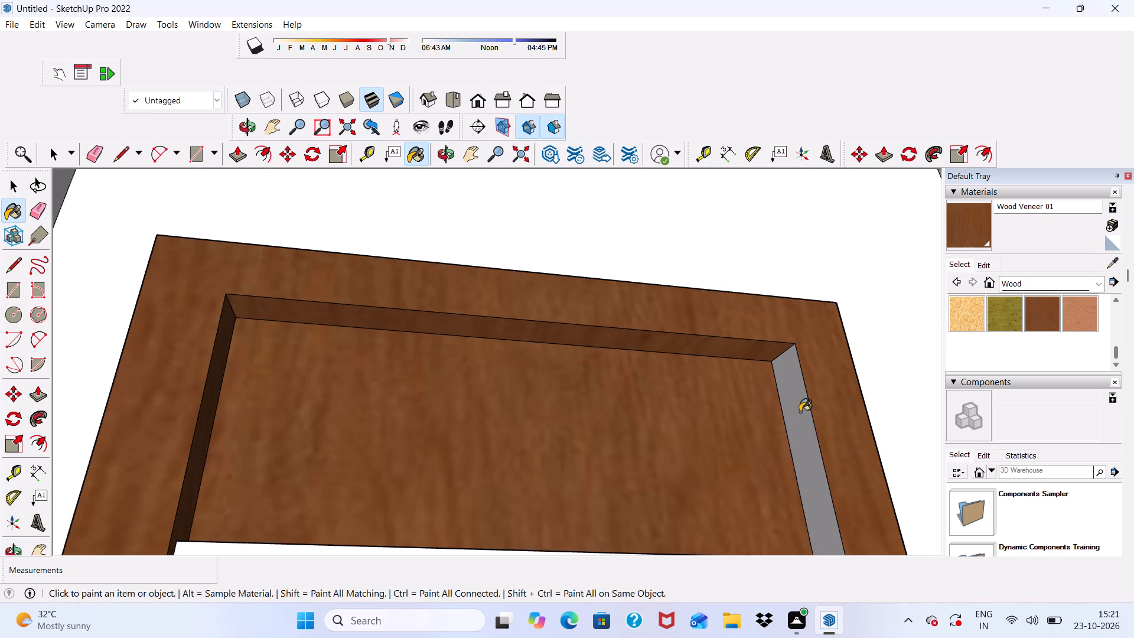
Paint the front, underside and top faces of the lower-floor door's uppermost crossbar with Wood Veneer 01.
scroll(731, 366, "down", 6)
scroll(607, 435, "down", 1)
scroll(624, 462, "up", 8)
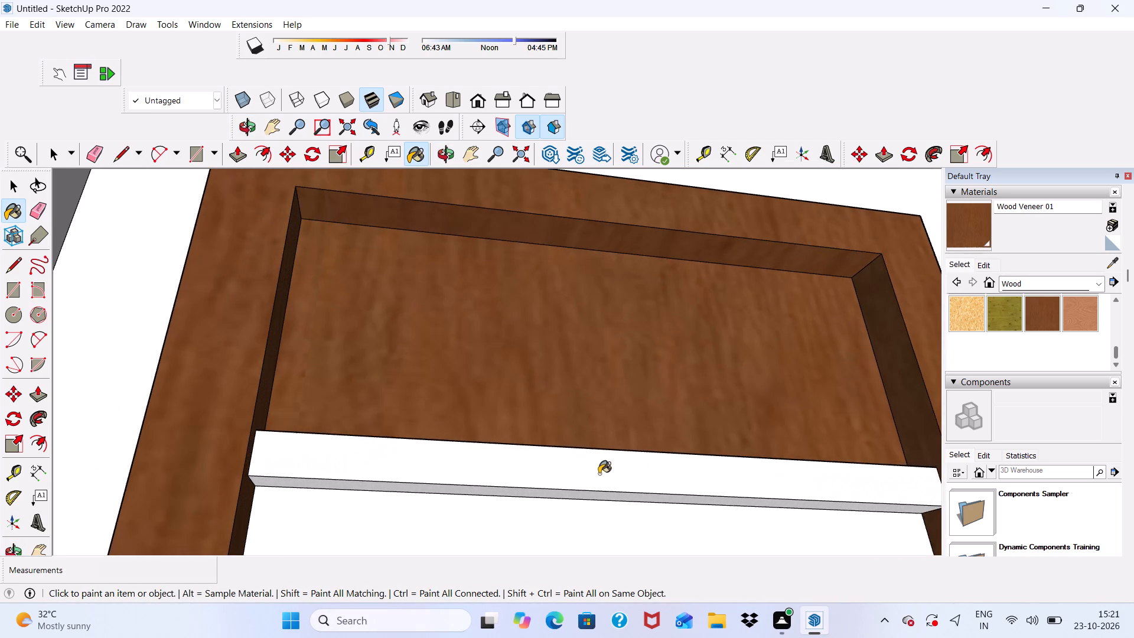
left_click(598, 473)
scroll(591, 495, "up", 5)
left_click(589, 494)
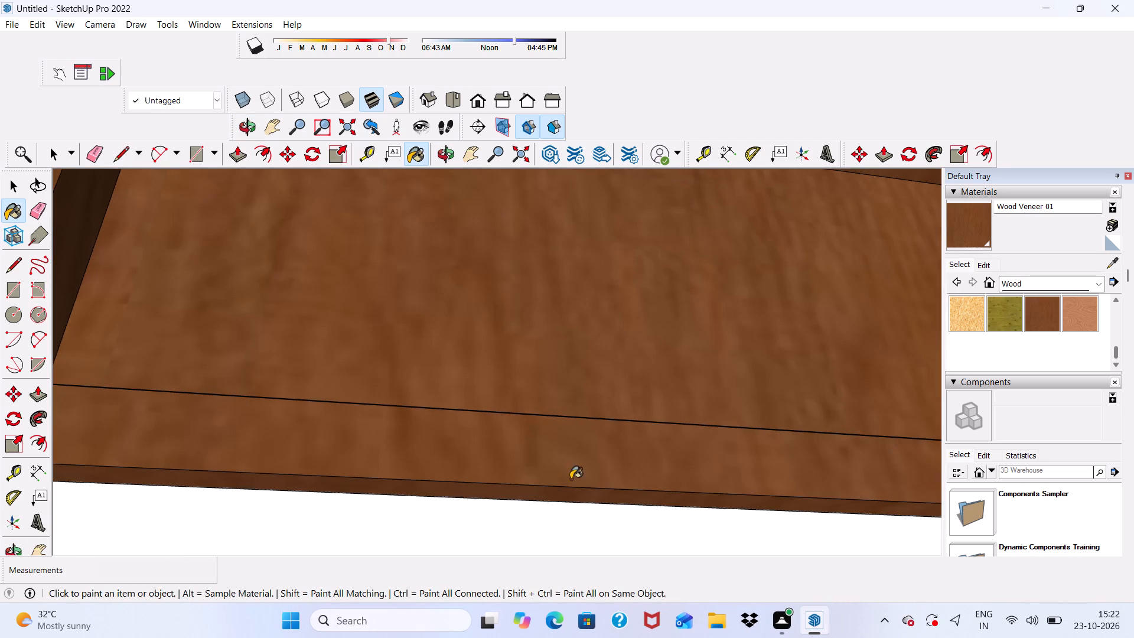
middle_click_drag(571, 479, 581, 637)
scroll(471, 418, "up", 4)
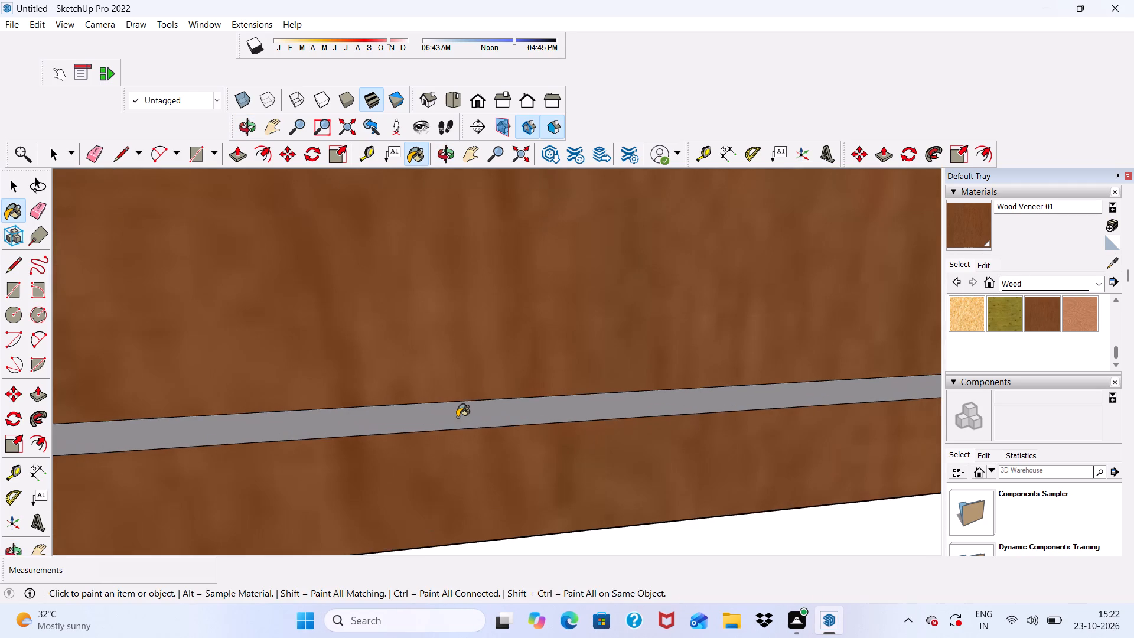
left_click(457, 417)
scroll(444, 352, "down", 11)
scroll(458, 266, "down", 5)
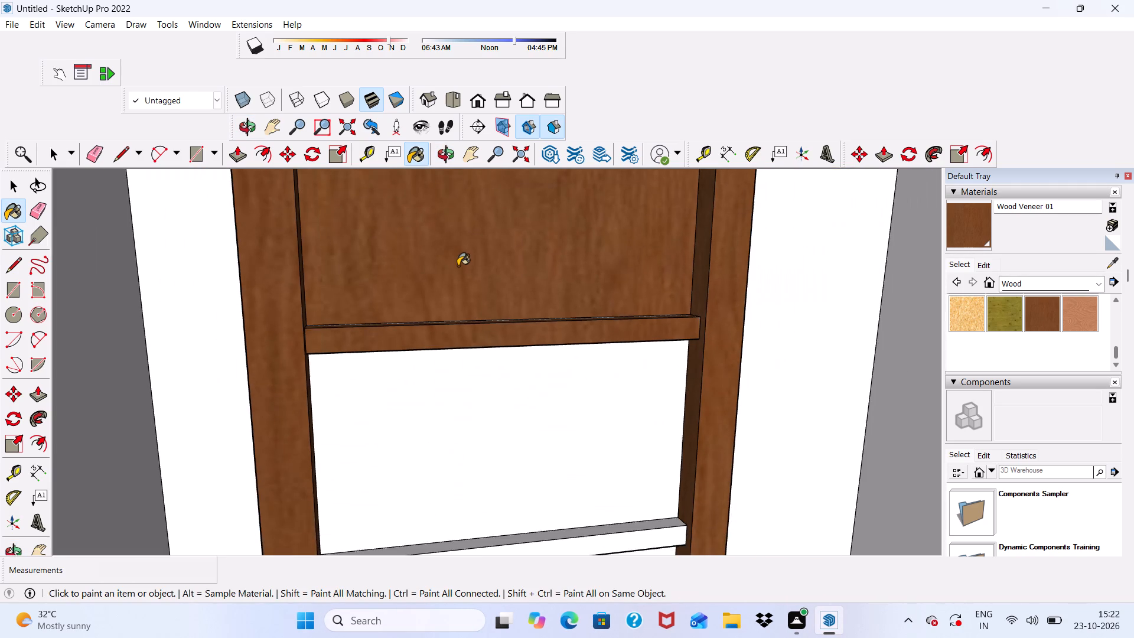
Paint the lower-floor door's second panel from the top, directly below the uppermost crossbar, with Wood Veneer 01.
scroll(458, 266, "down", 4)
middle_click_drag(481, 354, 335, 364)
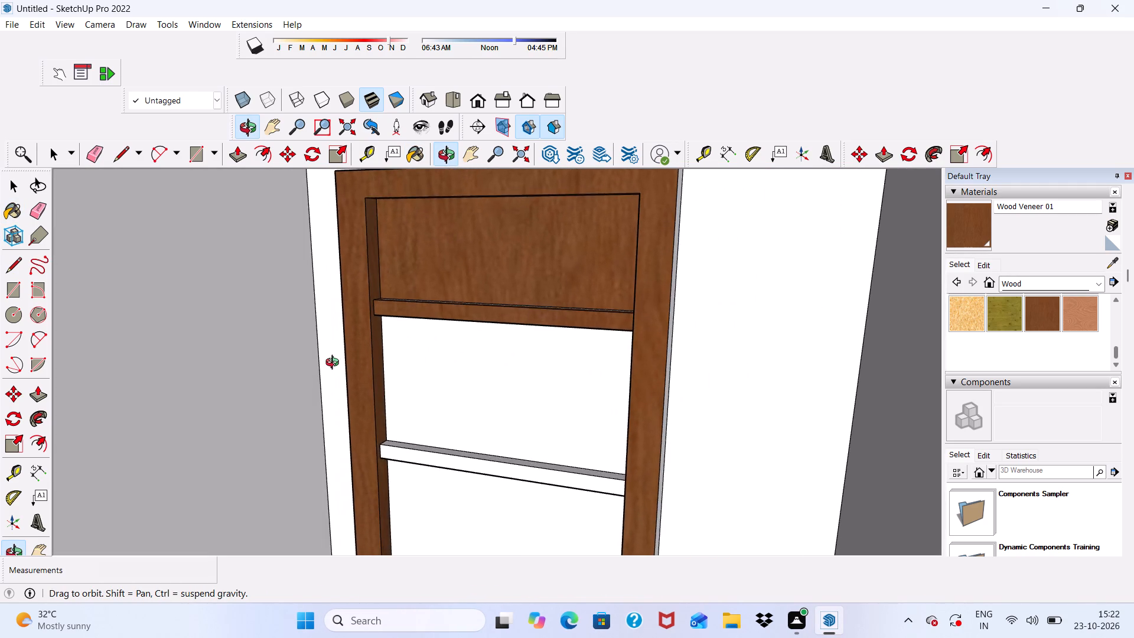
middle_click_drag(335, 364, 335, 369)
scroll(438, 409, "up", 4)
left_click(439, 396)
Paint the front, top and underside of the lower-floor door's second crossbar and the third panel below it with Wood Veneer 01.
scroll(439, 398, "down", 1)
middle_click_drag(443, 406, 471, 396)
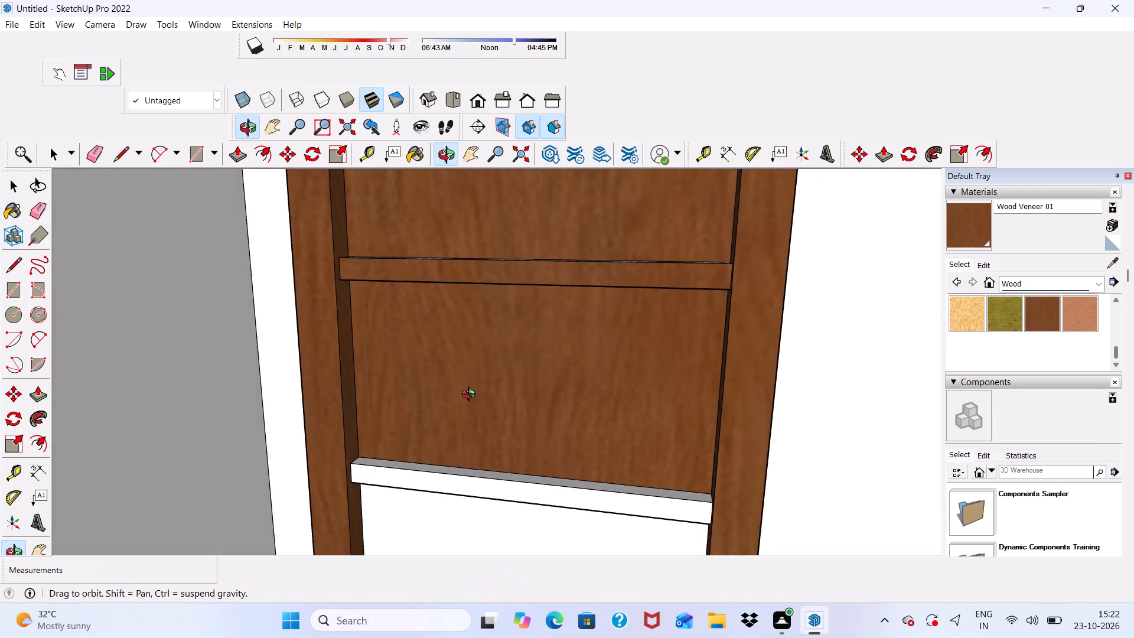
middle_click_drag(471, 396, 469, 393)
scroll(337, 483, "up", 9)
left_click(408, 466)
left_click(409, 451)
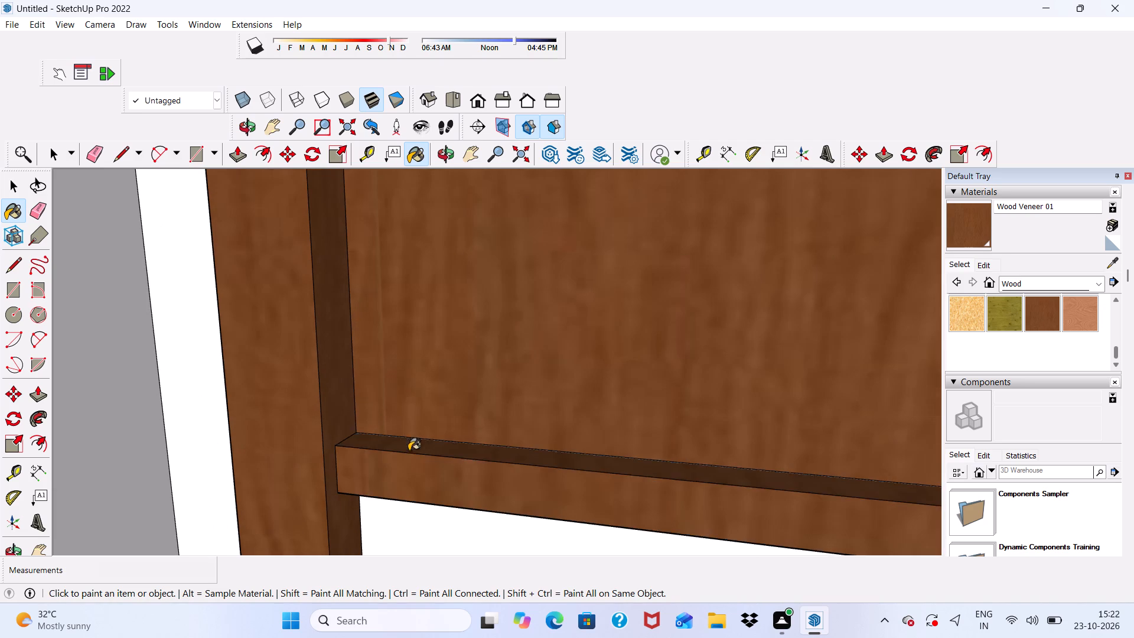
scroll(402, 432, "down", 3)
middle_click_drag(384, 450, 565, 504)
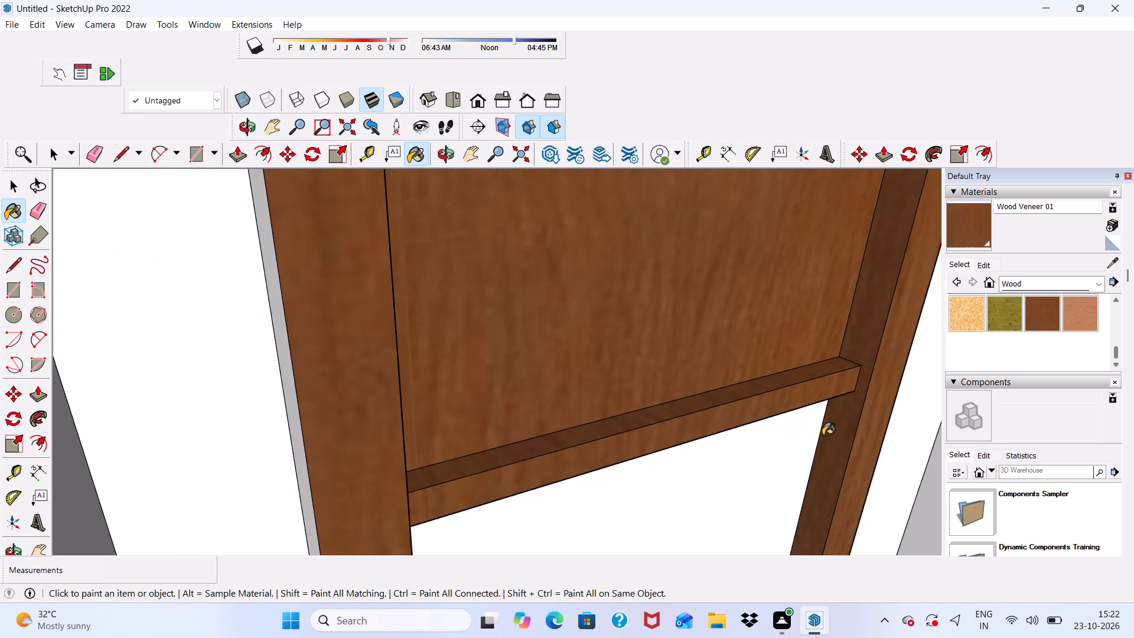
scroll(673, 405, "up", 1)
scroll(505, 279, "down", 4)
middle_click_drag(488, 480, 438, 295)
scroll(438, 295, "up", 3)
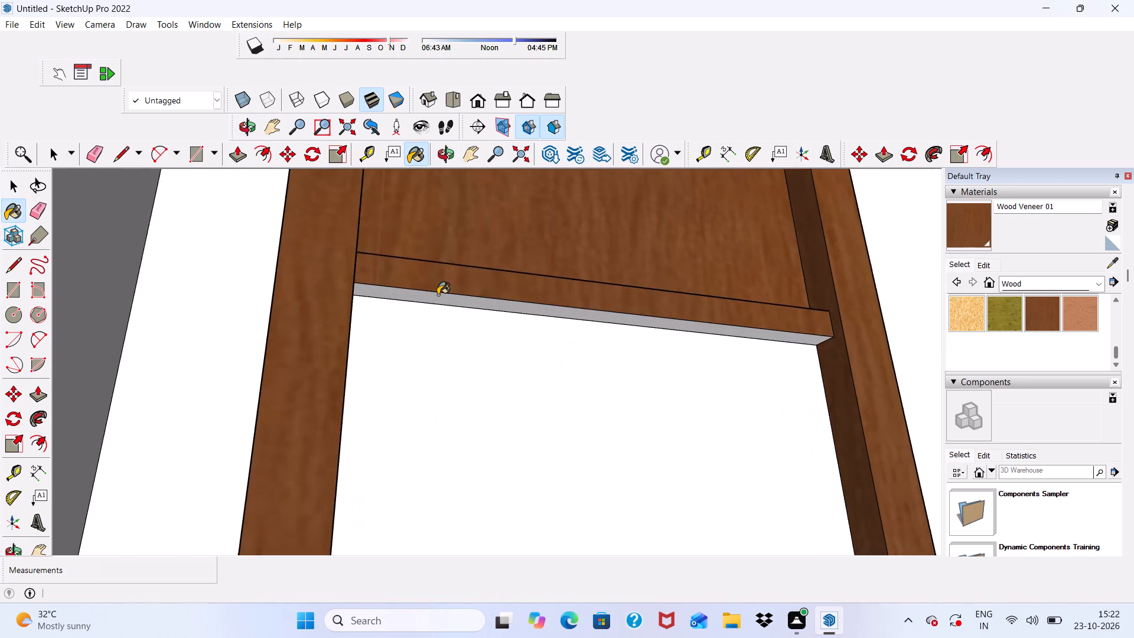
scroll(438, 295, "up", 2)
left_click(438, 295)
left_click(431, 352)
Paint the right outer side face of the lower-floor door's frame with Wood Veneer 01.
scroll(421, 327, "down", 5)
scroll(459, 262, "down", 6)
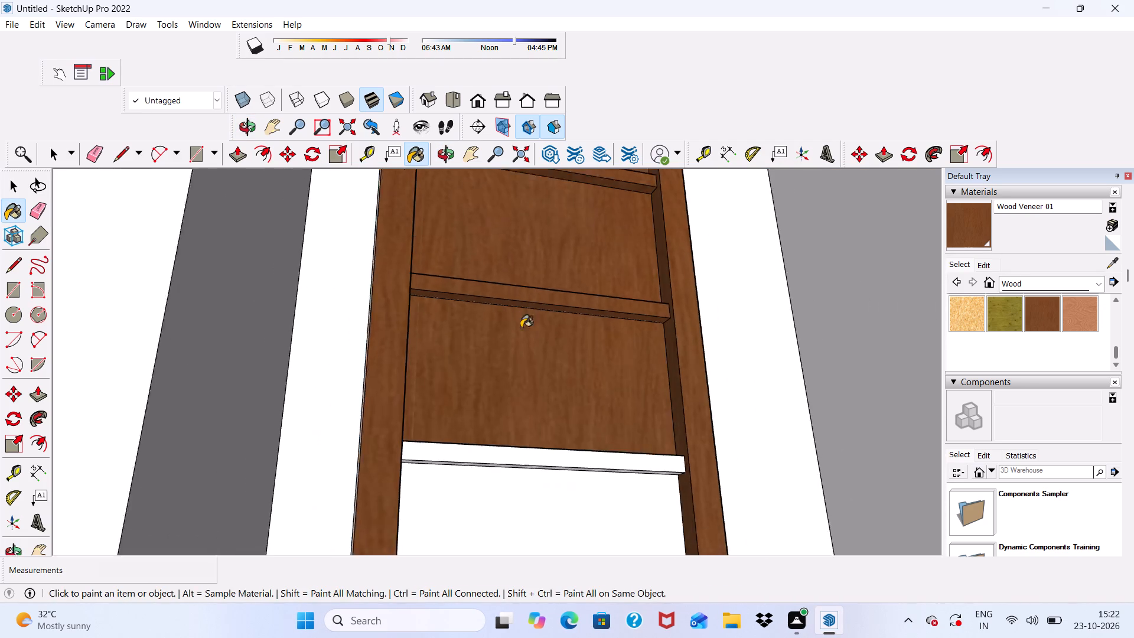
scroll(521, 328, "down", 2)
middle_click_drag(516, 367, 517, 381)
left_click(467, 99)
scroll(442, 168, "down", 20)
scroll(442, 168, "down", 16)
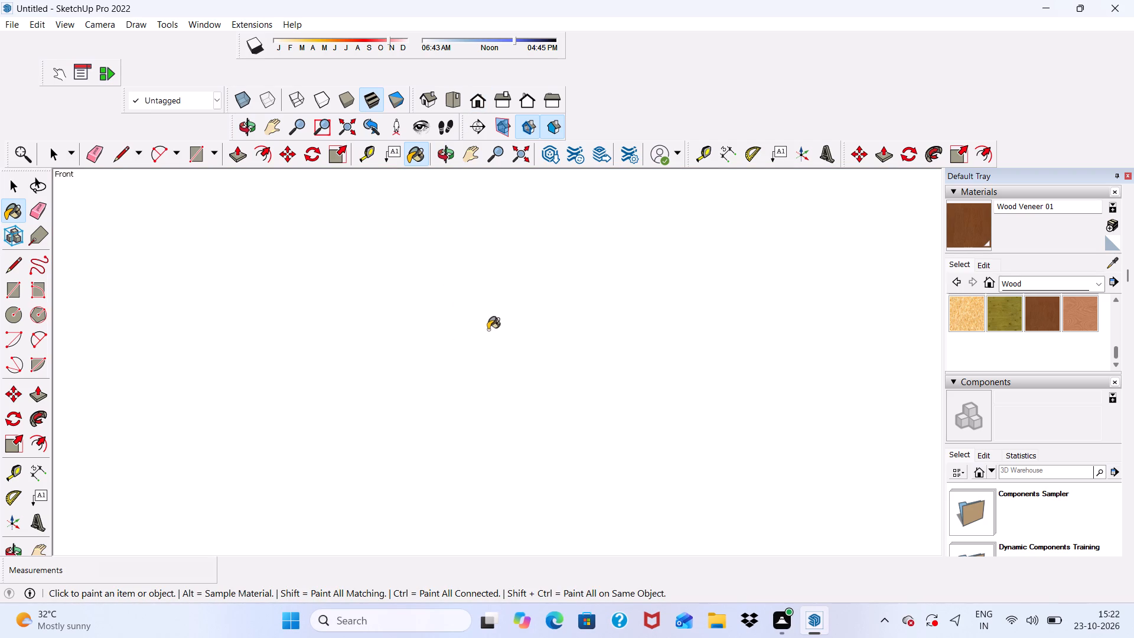
scroll(488, 330, "down", 20)
scroll(488, 330, "down", 5)
scroll(617, 372, "down", 5)
scroll(638, 337, "down", 20)
scroll(638, 337, "down", 1)
scroll(517, 369, "up", 2)
scroll(491, 370, "down", 9)
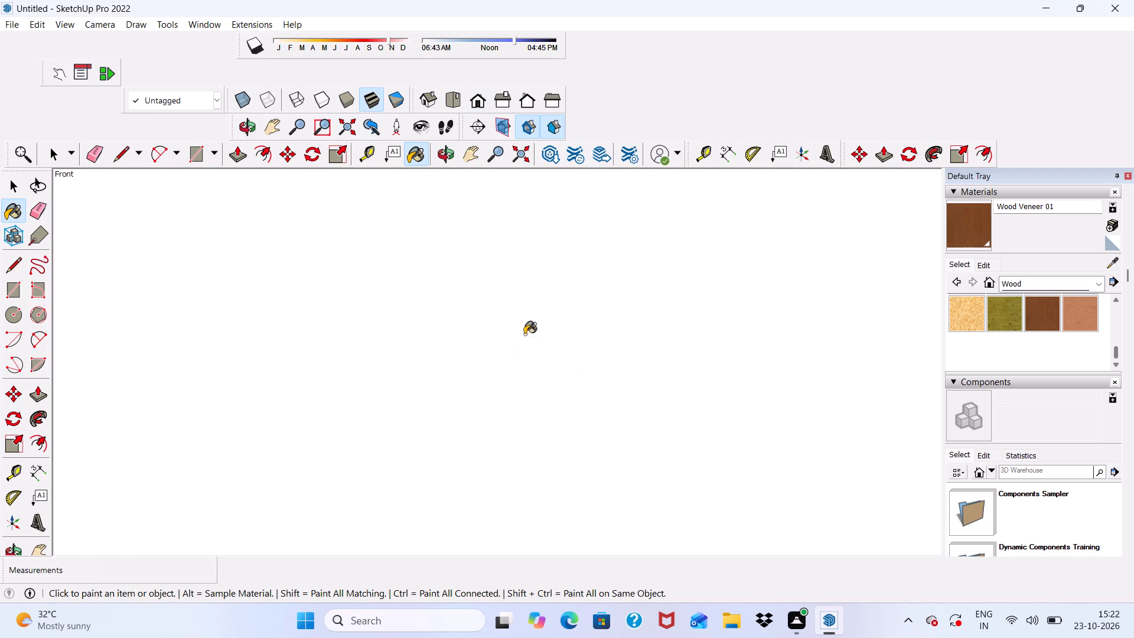
scroll(524, 334, "down", 20)
scroll(524, 334, "down", 13)
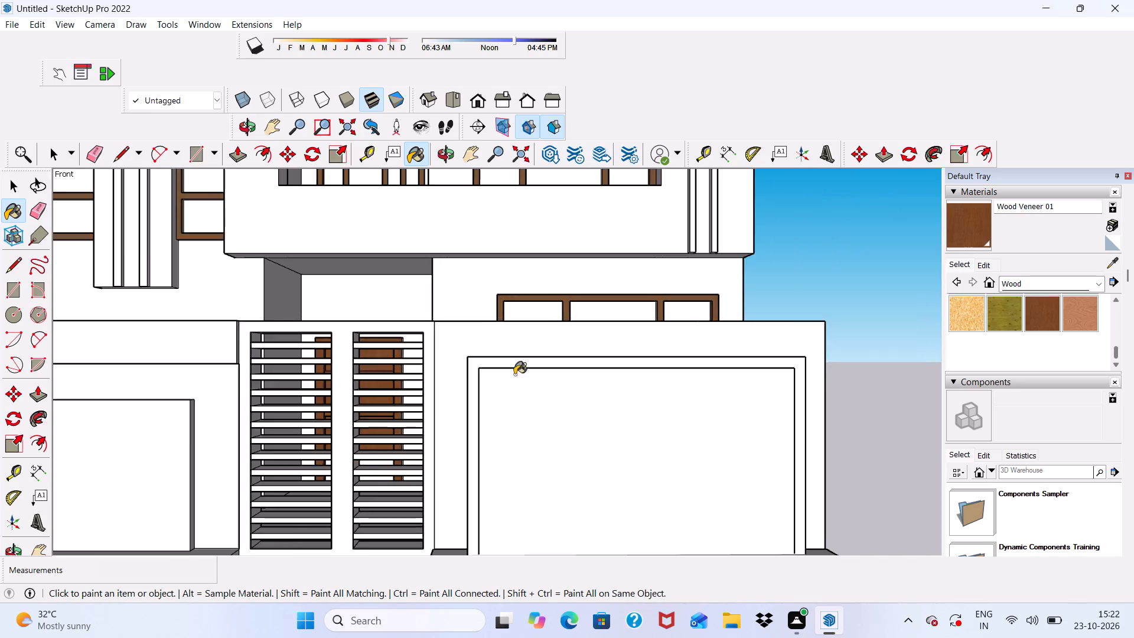
scroll(514, 375, "down", 3)
scroll(426, 339, "up", 12)
middle_click_drag(441, 469, 440, 441)
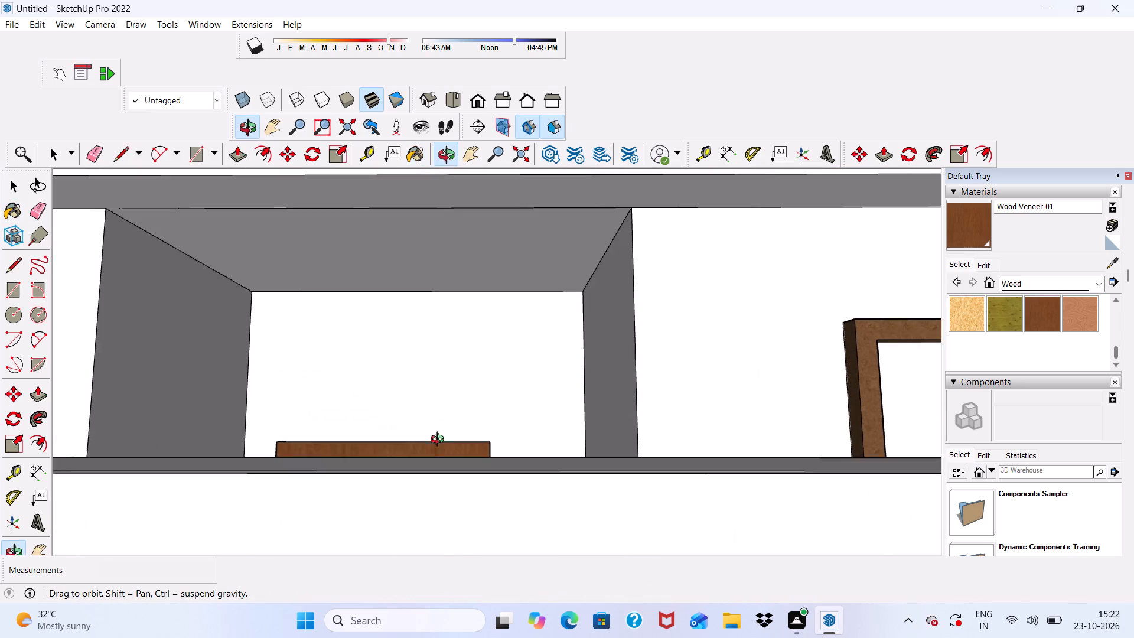
middle_click_drag(440, 441, 440, 445)
scroll(440, 480, "up", 4)
scroll(387, 337, "down", 5)
scroll(441, 485, "up", 2)
scroll(442, 489, "down", 1)
middle_click_drag(442, 500, 418, 605)
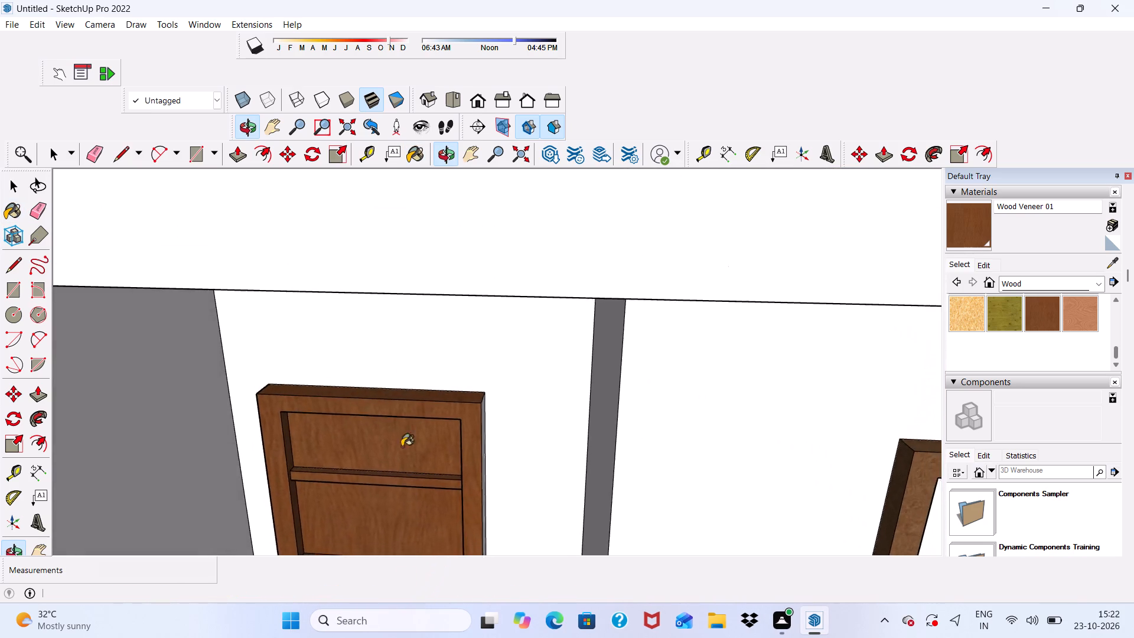
scroll(402, 416, "up", 2)
scroll(389, 326, "down", 5)
scroll(458, 453, "up", 12)
left_click(464, 378)
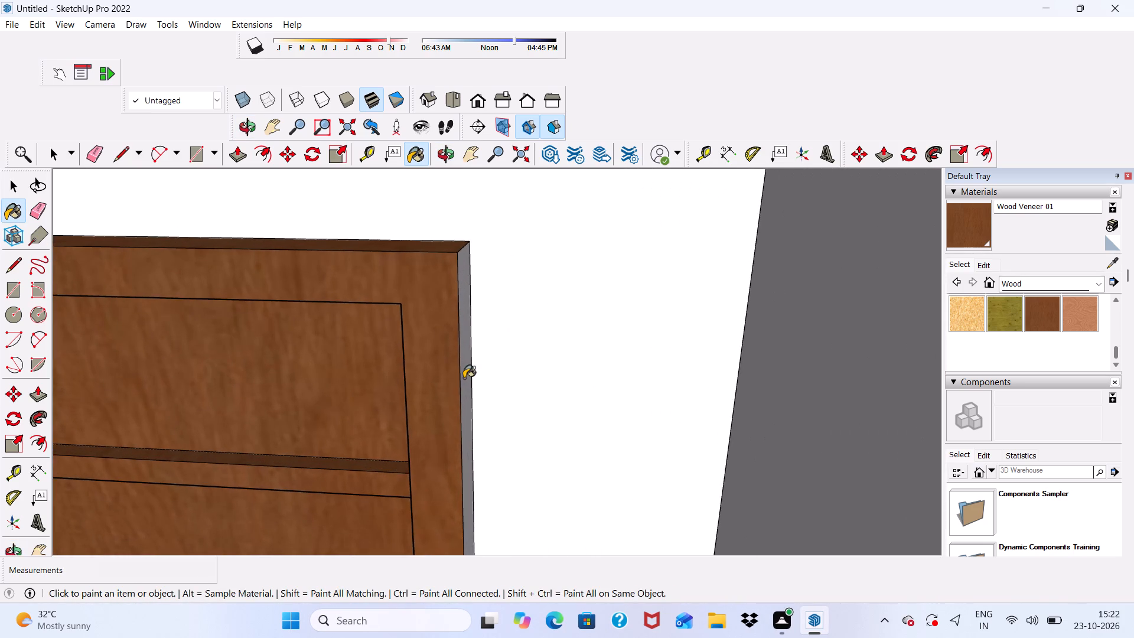
Paint the lower-floor door's bottom panel, beneath the lowest crossbar, with Wood Veneer 01.
scroll(459, 362, "down", 5)
scroll(308, 402, "up", 1)
scroll(249, 390, "down", 1)
middle_click_drag(247, 392, 489, 345)
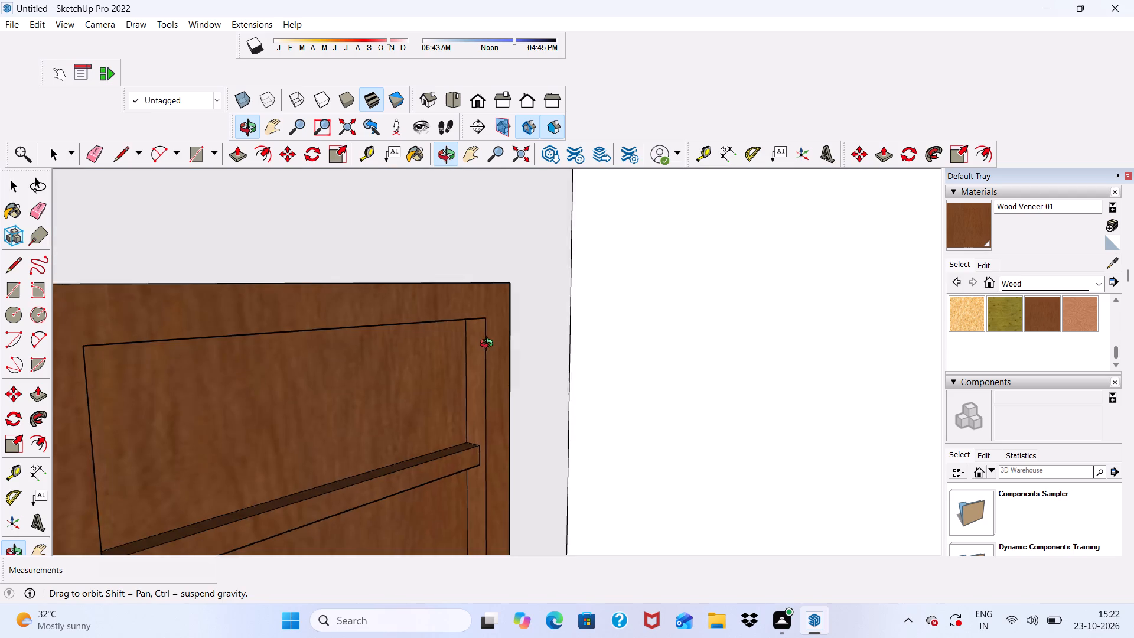
middle_click_drag(489, 345, 483, 358)
scroll(483, 343, "down", 3)
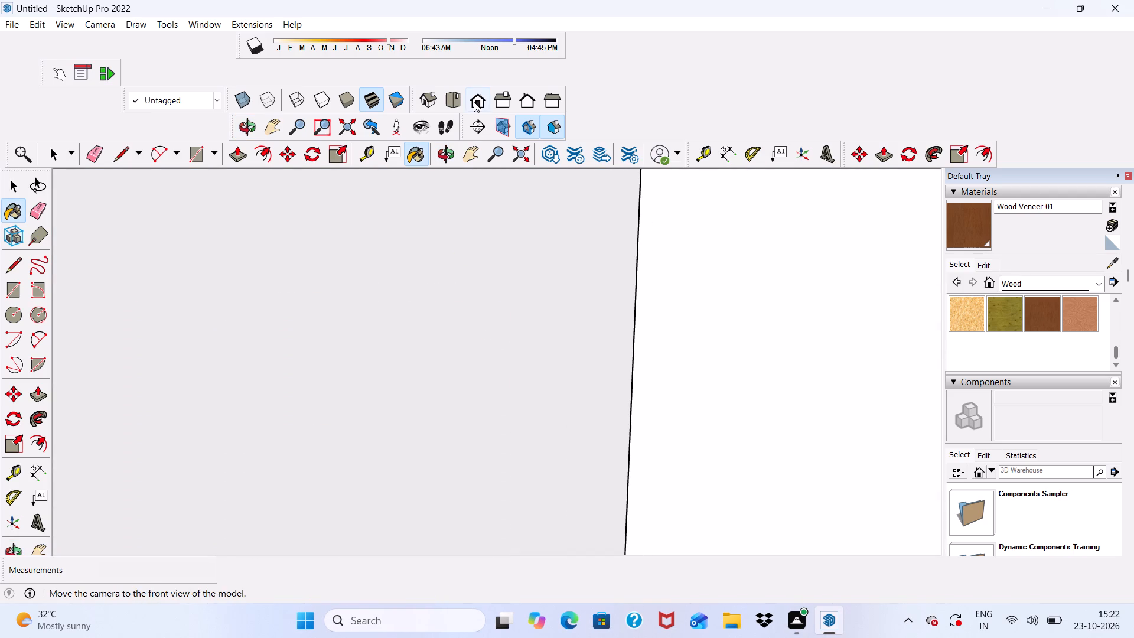
left_click(474, 97)
scroll(439, 332, "down", 10)
scroll(451, 269, "down", 11)
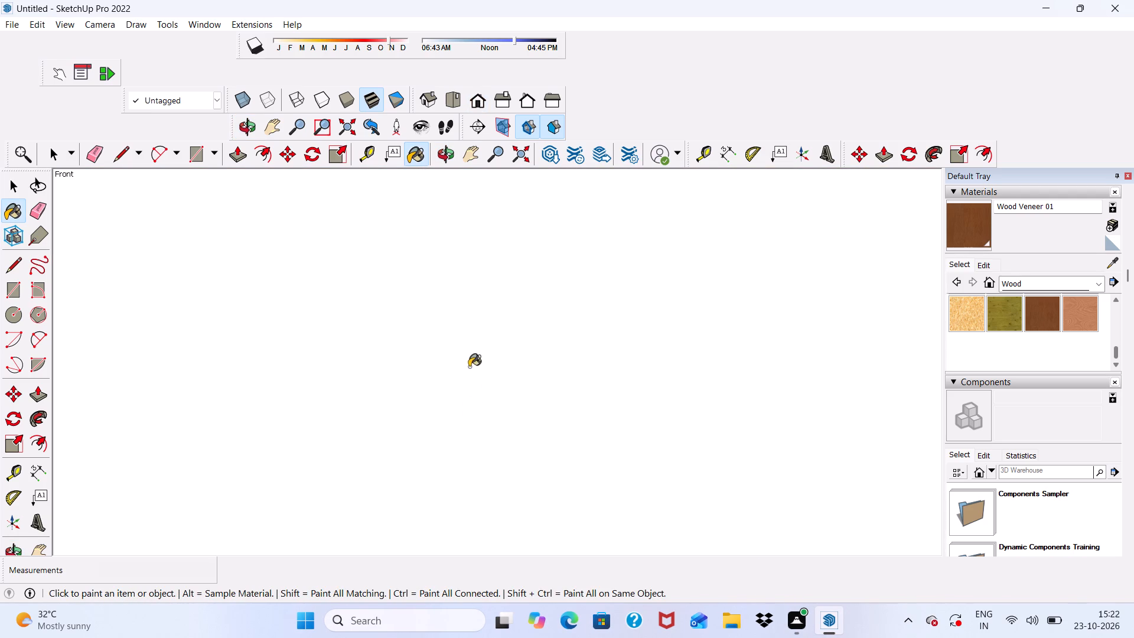
scroll(469, 367, "down", 20)
scroll(469, 367, "down", 13)
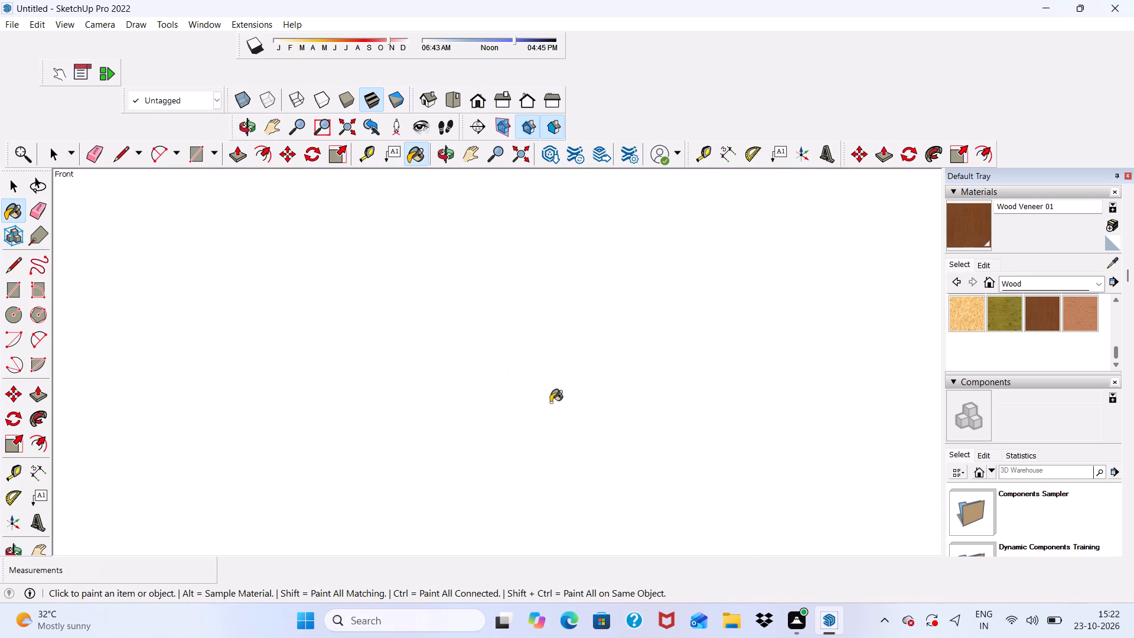
scroll(550, 402, "down", 16)
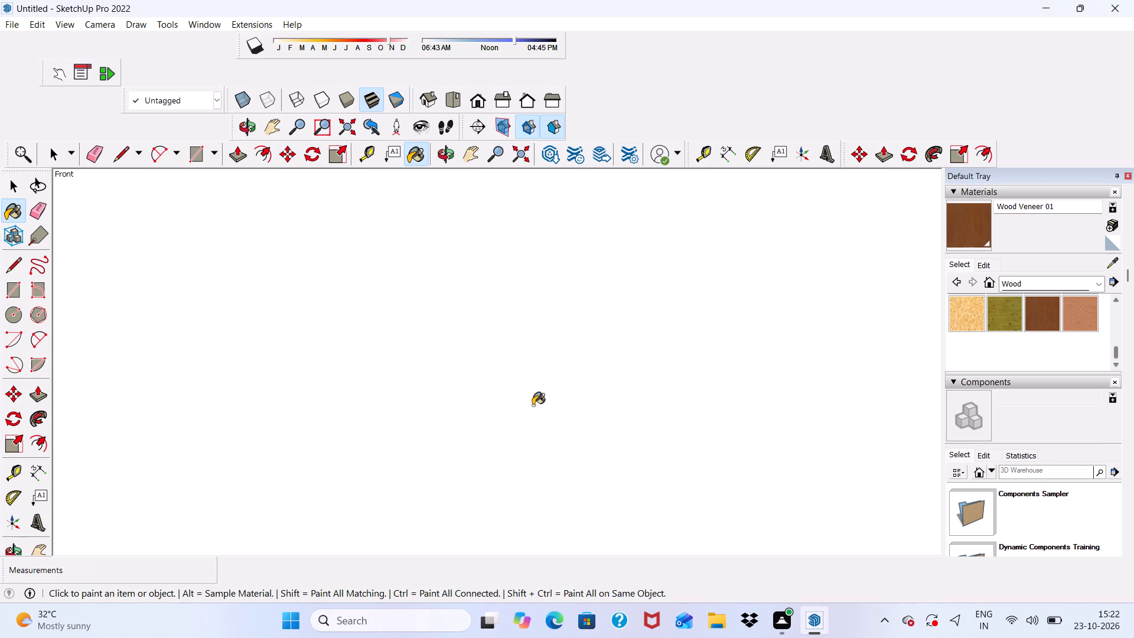
scroll(503, 415, "down", 10)
scroll(532, 423, "down", 17)
scroll(527, 412, "down", 20)
scroll(527, 412, "down", 12)
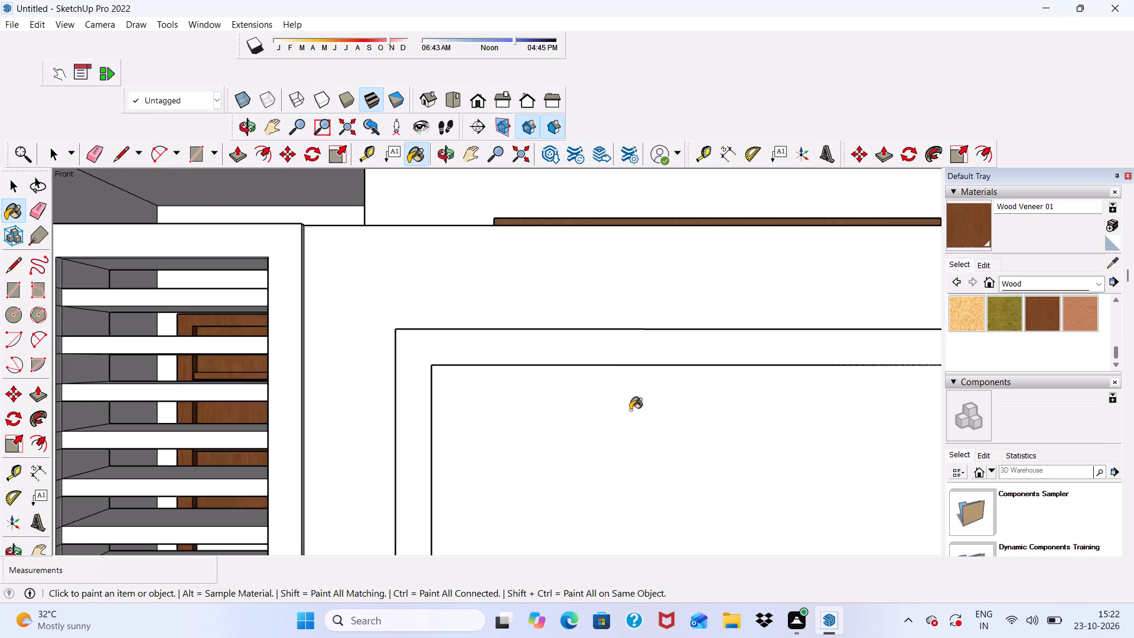
scroll(630, 410, "down", 10)
scroll(373, 316, "up", 11)
scroll(328, 427, "down", 1)
scroll(328, 428, "up", 3)
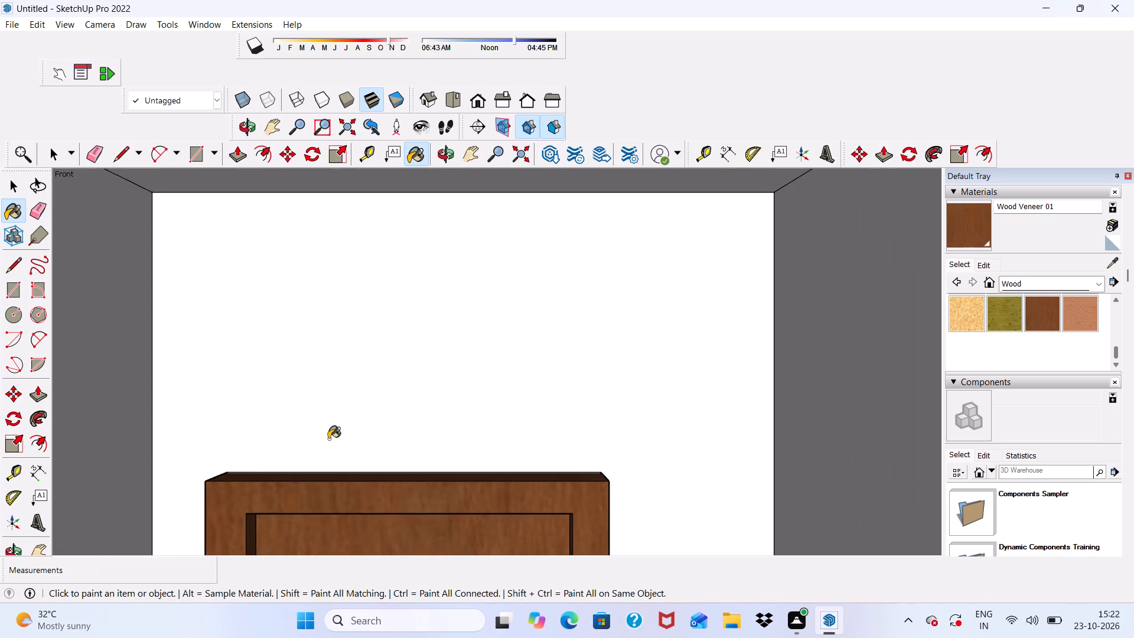
scroll(296, 349, "down", 8)
scroll(386, 425, "down", 1)
middle_click_drag(372, 452, 393, 577)
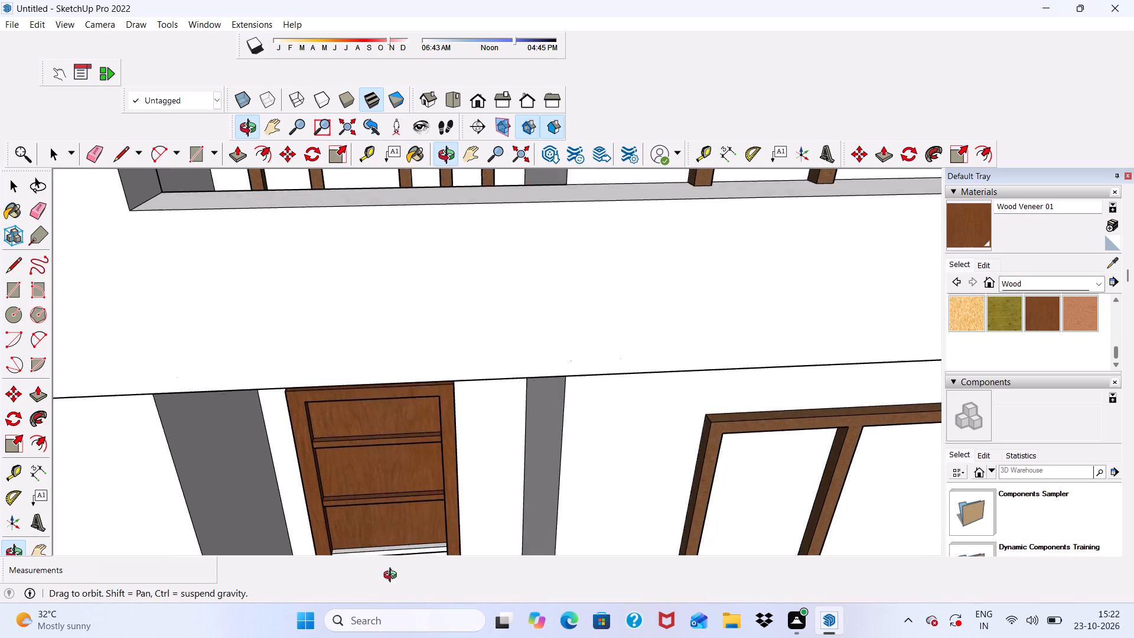
middle_click_drag(393, 577, 354, 602)
scroll(441, 530, "up", 8)
left_click(378, 520)
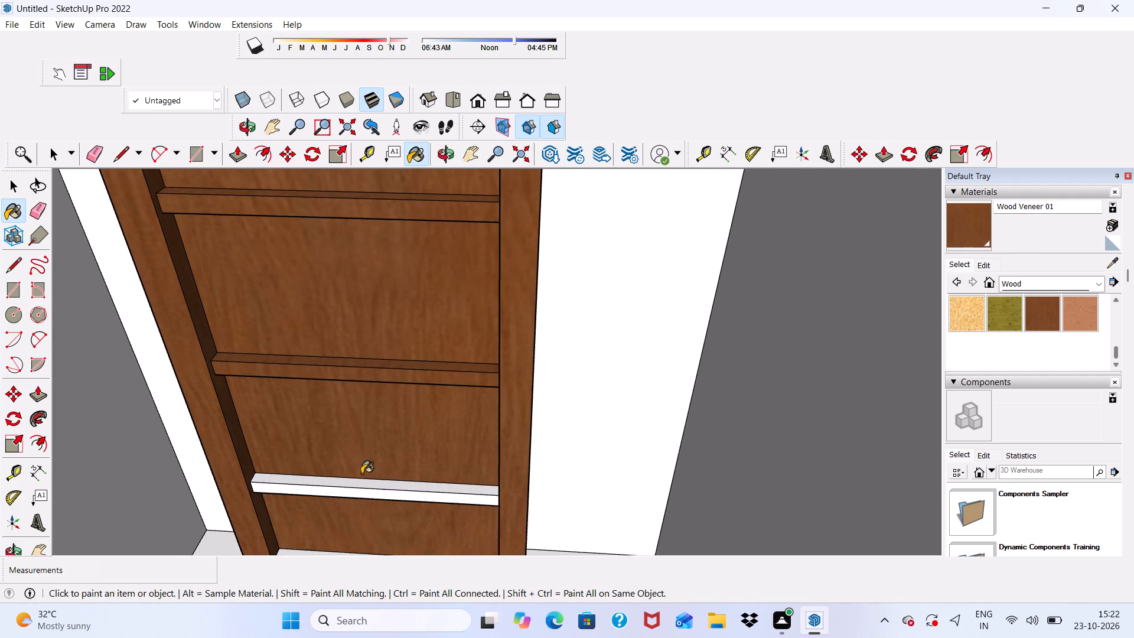
Paint the top, front and underside faces of the lower-floor door's lowest crossbar with Wood Veneer 01.
scroll(361, 474, "up", 4)
left_click(357, 493)
scroll(355, 511, "up", 2)
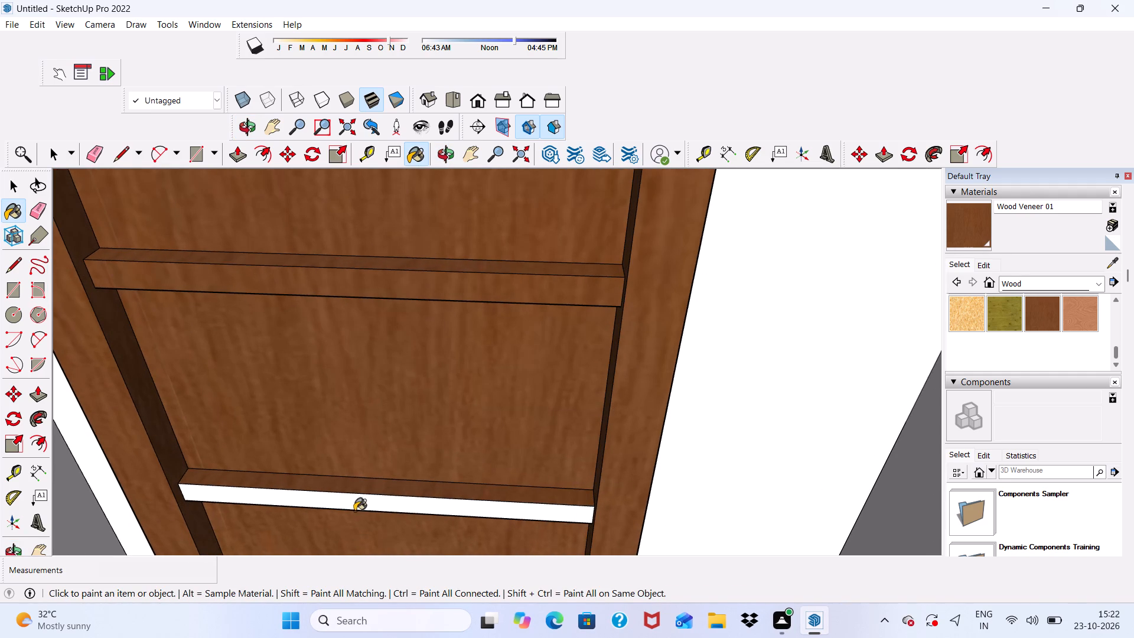
left_click(353, 503)
middle_click_drag(353, 503, 339, 229)
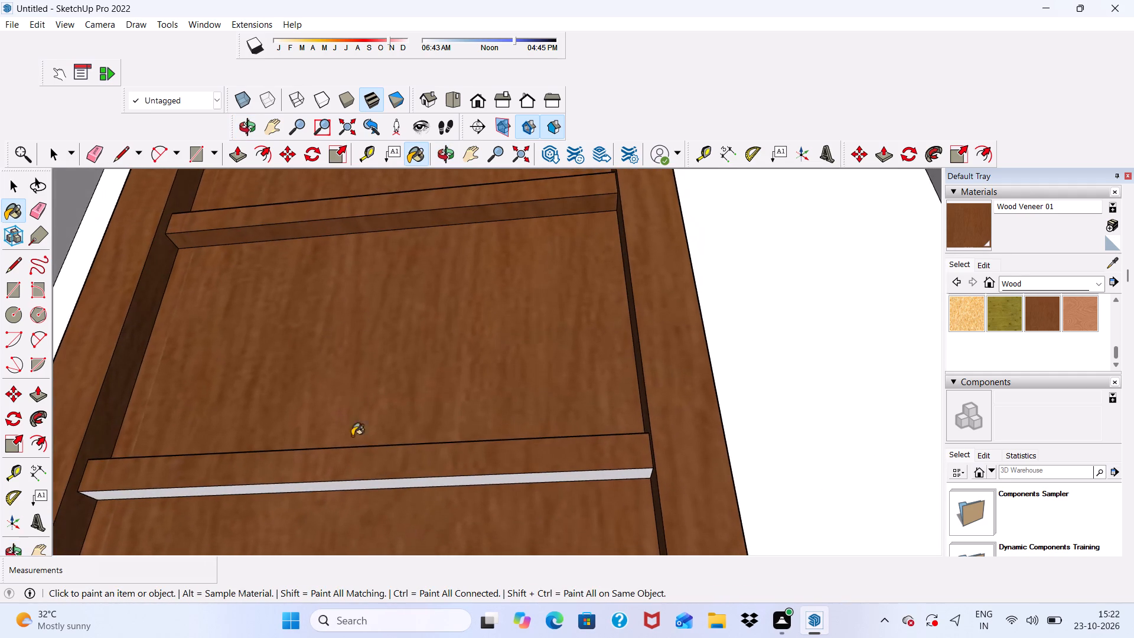
scroll(347, 476, "up", 3)
left_click(347, 486)
Paint the left outer side face of the lower-floor door's frame with Wood Veneer 01.
scroll(345, 428, "down", 4)
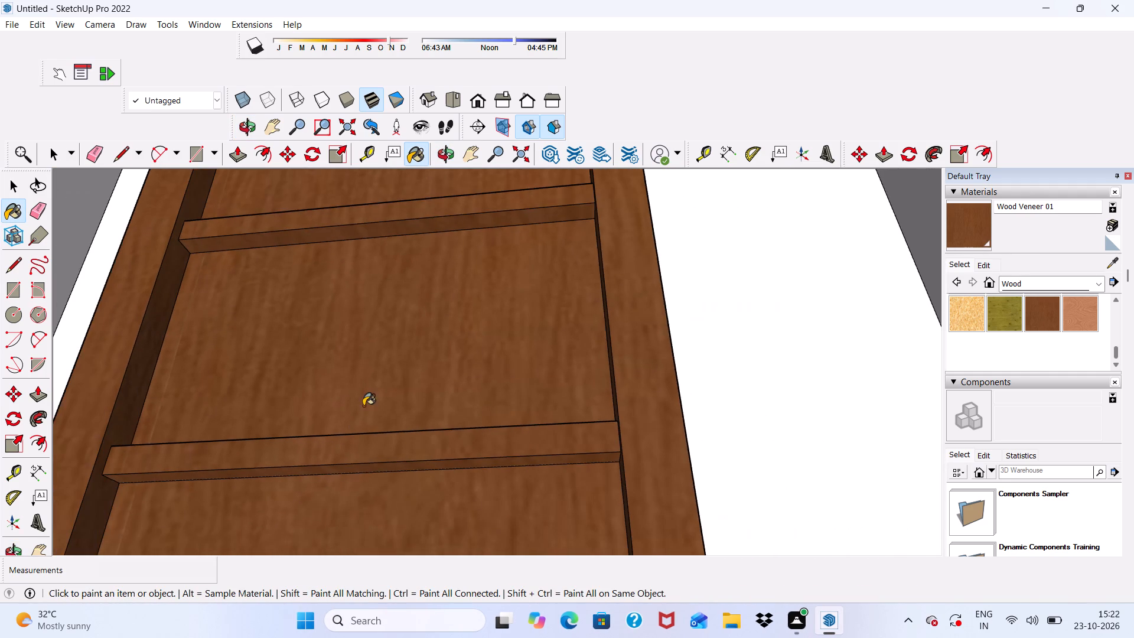
middle_click_drag(366, 409, 399, 584)
scroll(370, 366, "down", 5)
middle_click_drag(325, 435, 477, 427)
scroll(152, 450, "up", 2)
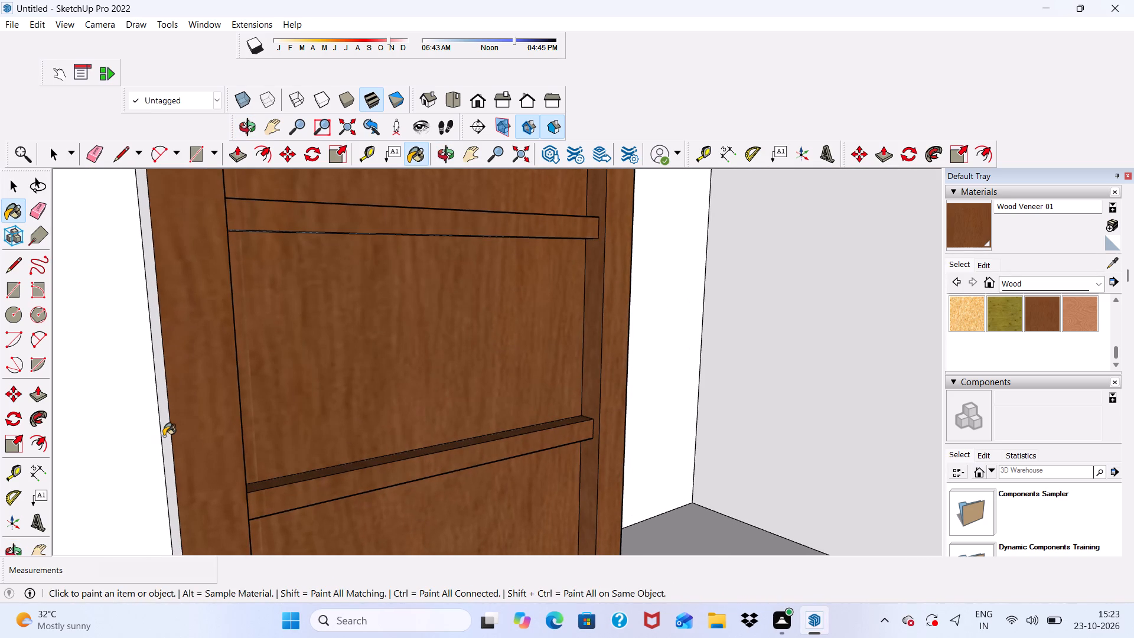
left_click(164, 436)
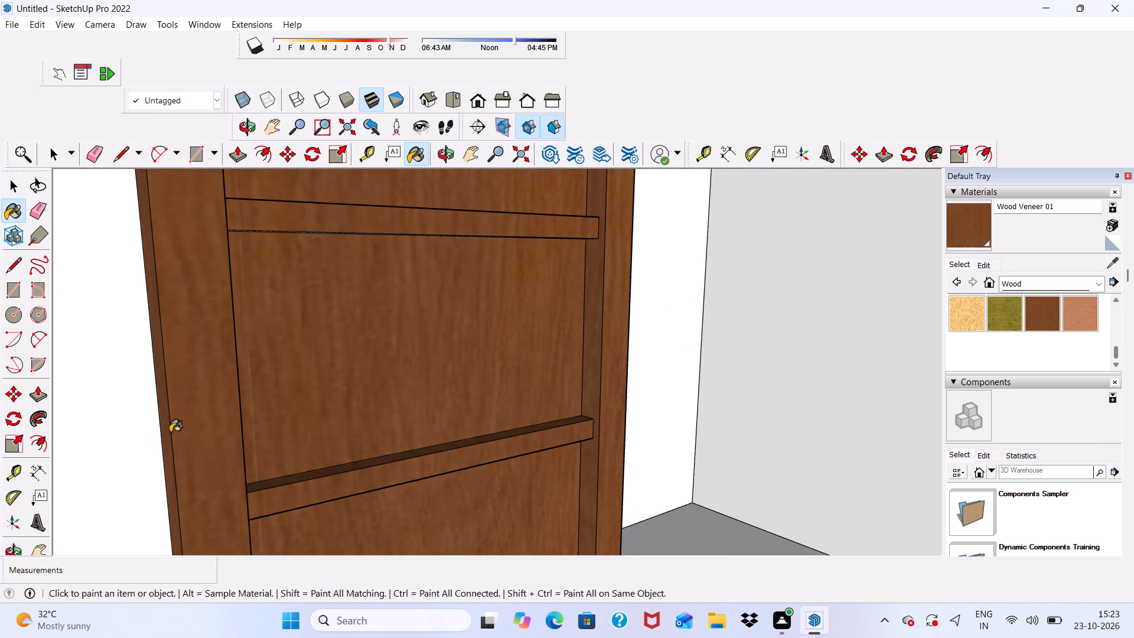
Inspect the lower-floor door up close and across the facade for faces still lacking Wood Veneer 01.
scroll(200, 453, "down", 3)
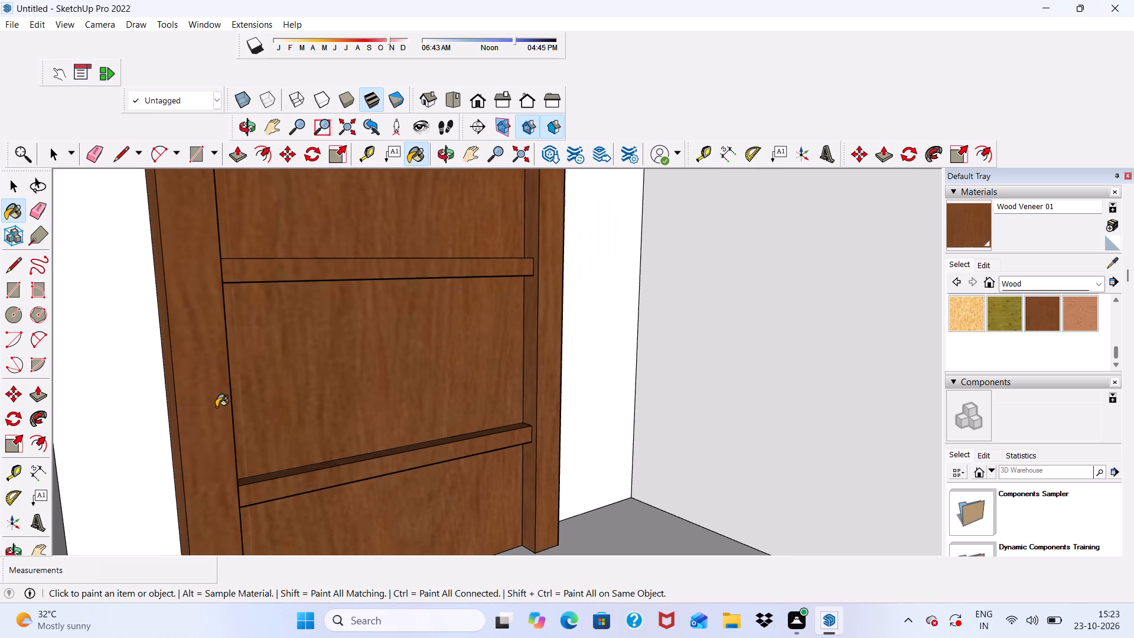
scroll(216, 407, "down", 8)
scroll(270, 409, "down", 5)
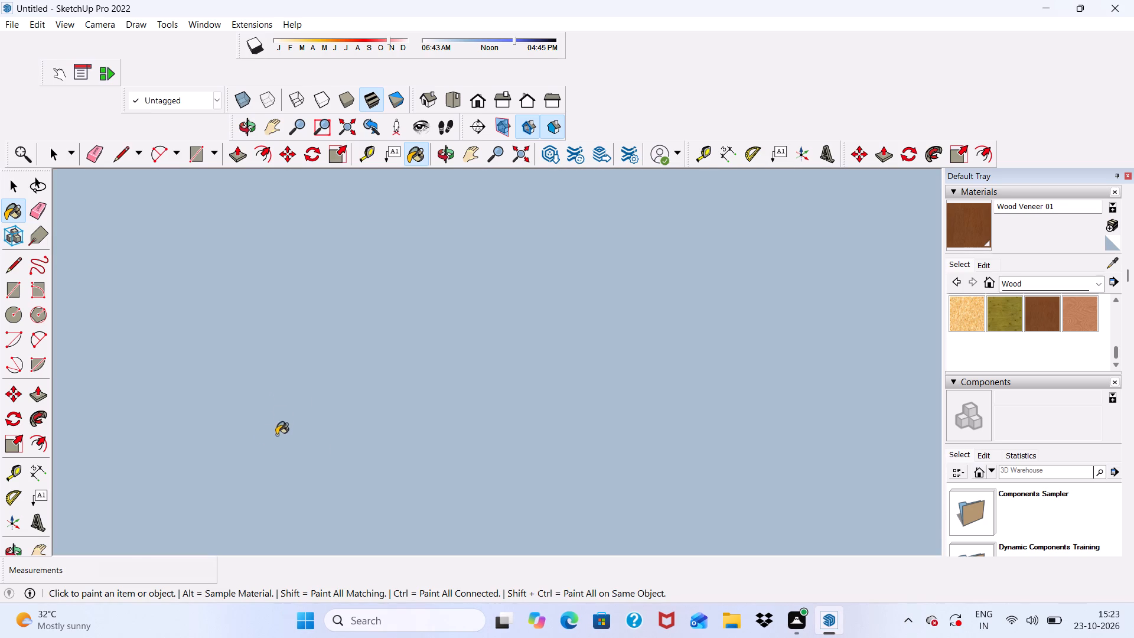
scroll(245, 403, "down", 14)
scroll(306, 428, "down", 10)
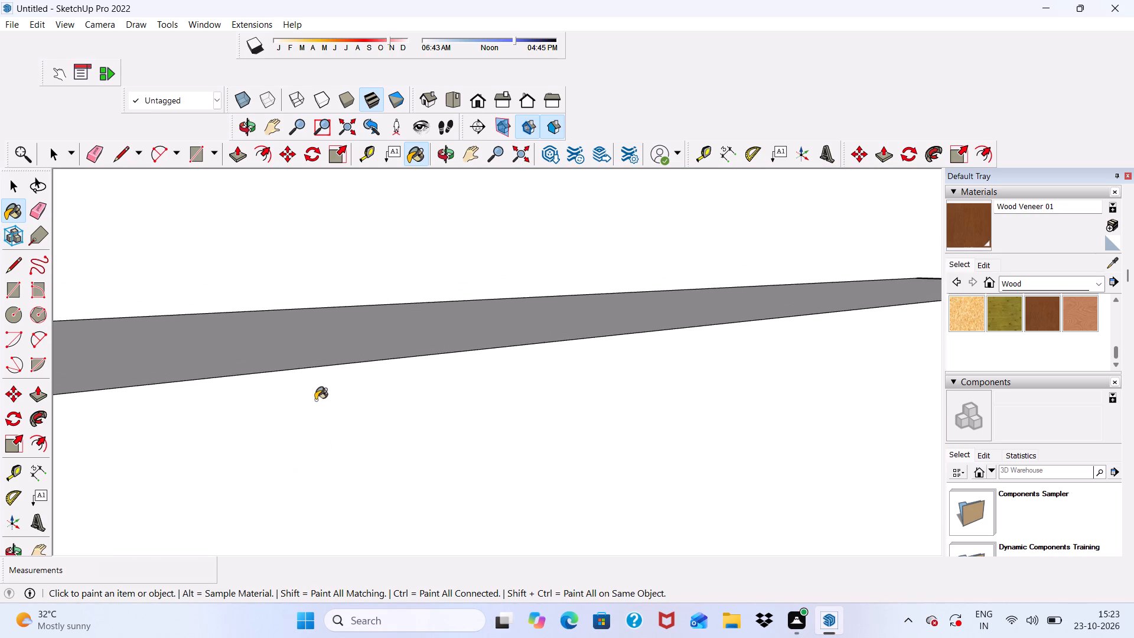
scroll(315, 400, "down", 4)
scroll(308, 413, "down", 20)
scroll(308, 413, "down", 3)
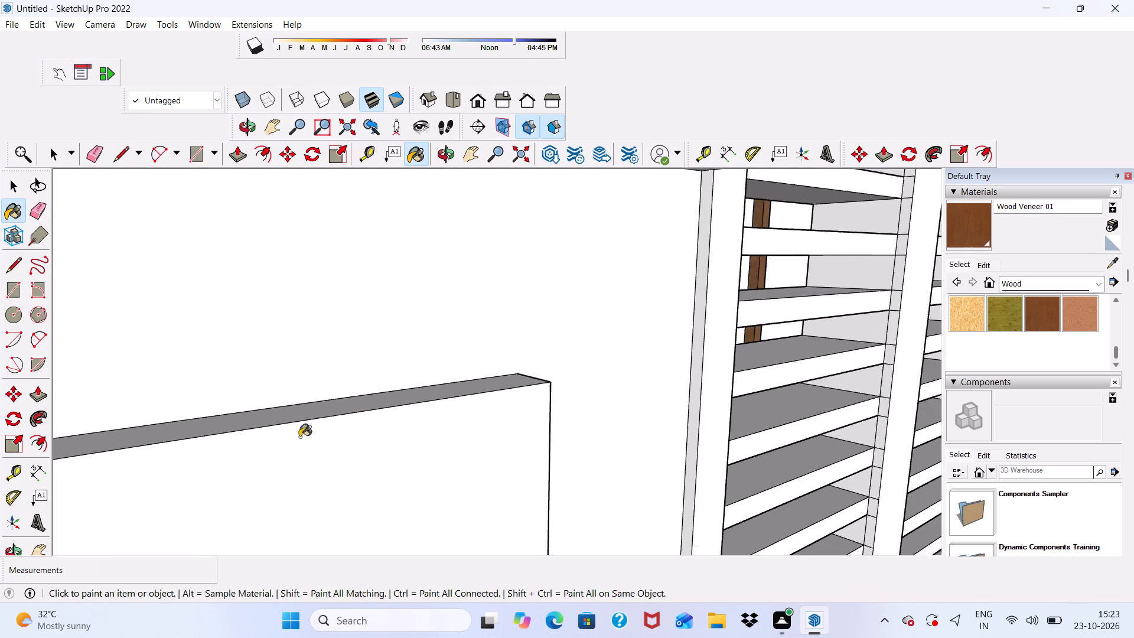
scroll(299, 437, "down", 20)
scroll(299, 437, "down", 2)
scroll(358, 329, "up", 6)
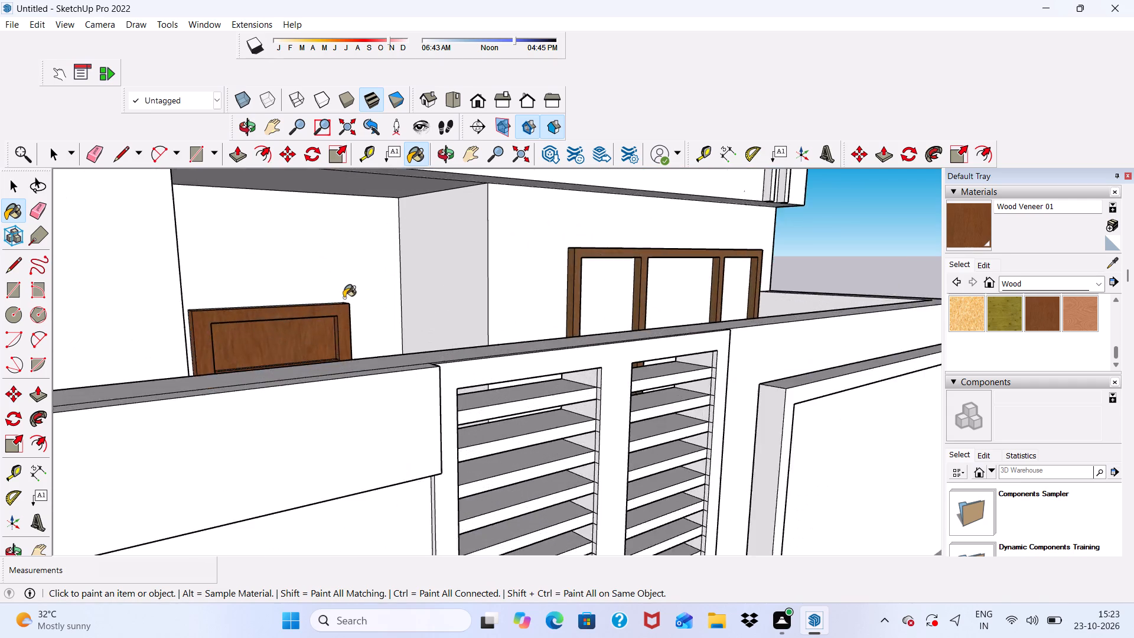
scroll(344, 298, "up", 11)
scroll(343, 298, "down", 2)
middle_click_drag(341, 308, 142, 410)
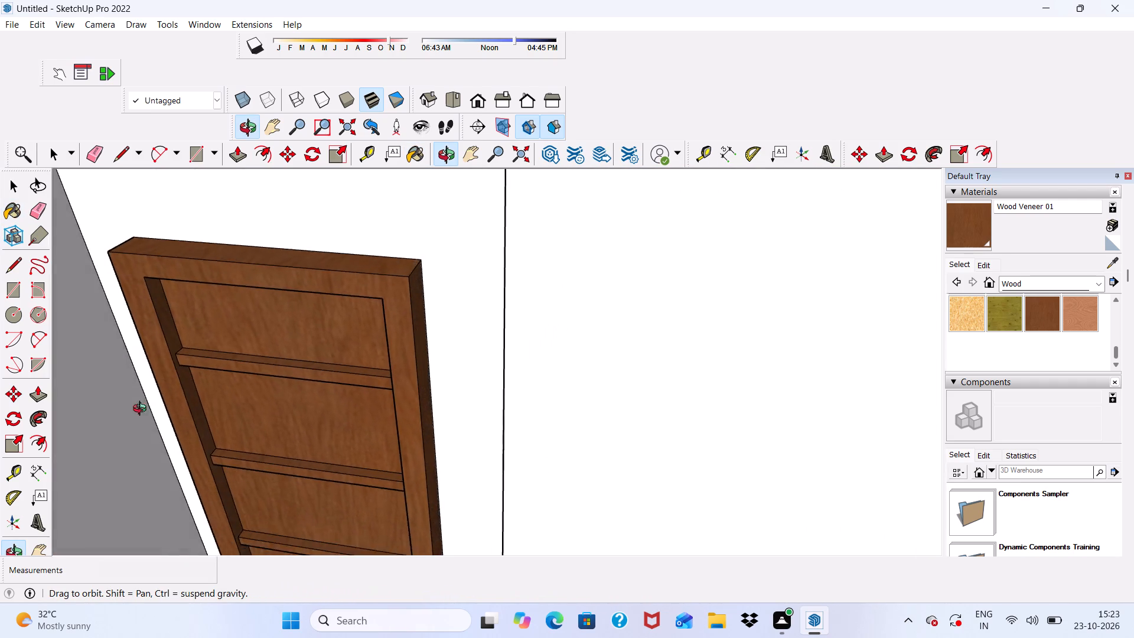
middle_click_drag(142, 410, 223, 315)
scroll(249, 274, "down", 10)
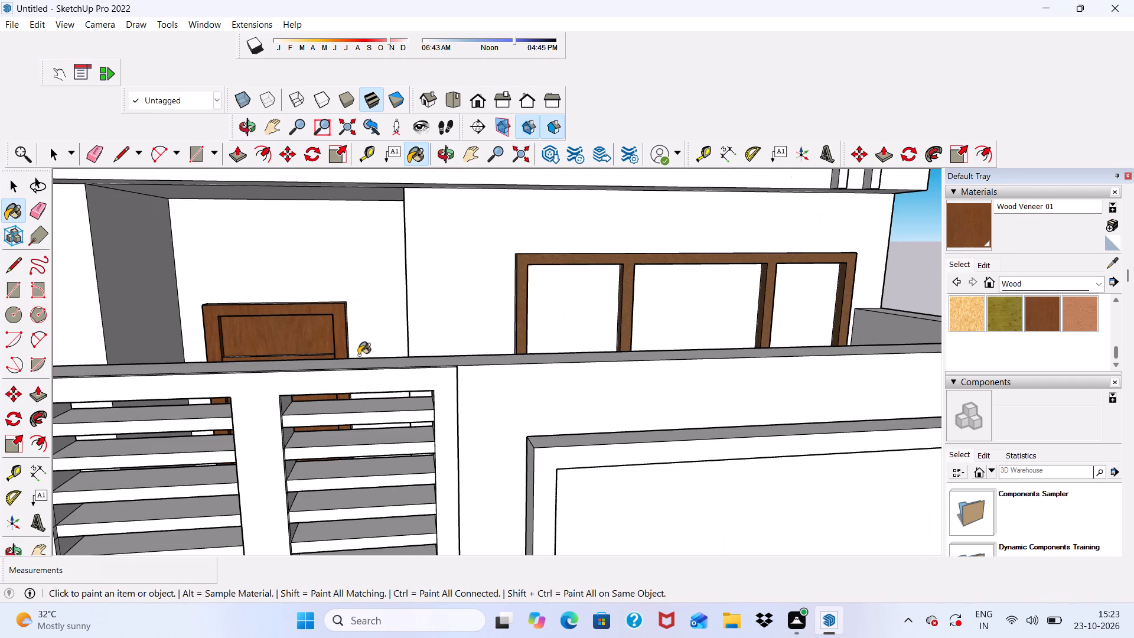
Paint the left side and front faces of the vertical strip nearest the upper-floor grid window with 0035_Tan from Colors-Named.
key("space")
scroll(335, 319, "down", 6)
middle_click_drag(353, 368, 337, 330)
scroll(992, 301, "up", 1)
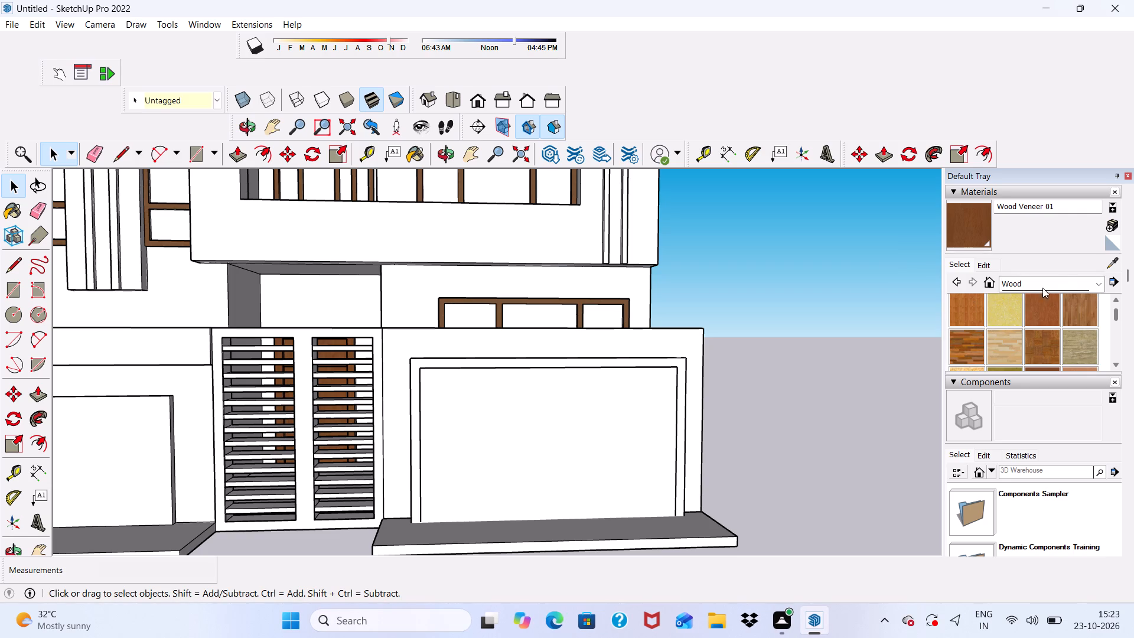
left_click(1100, 285)
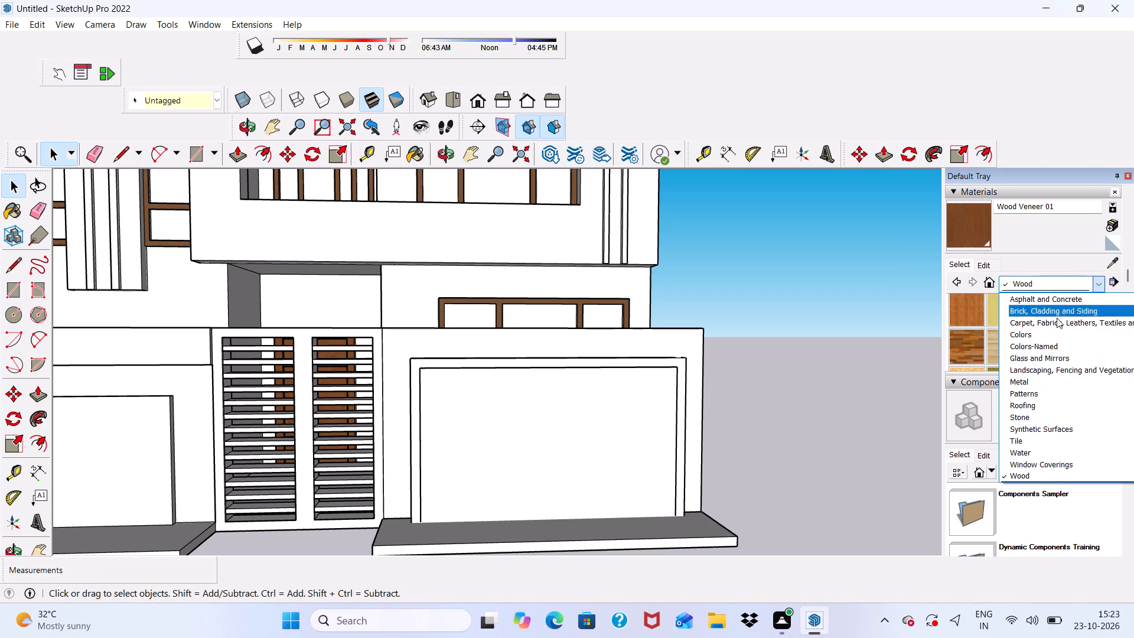
left_click(1022, 344)
scroll(1018, 335, "down", 2)
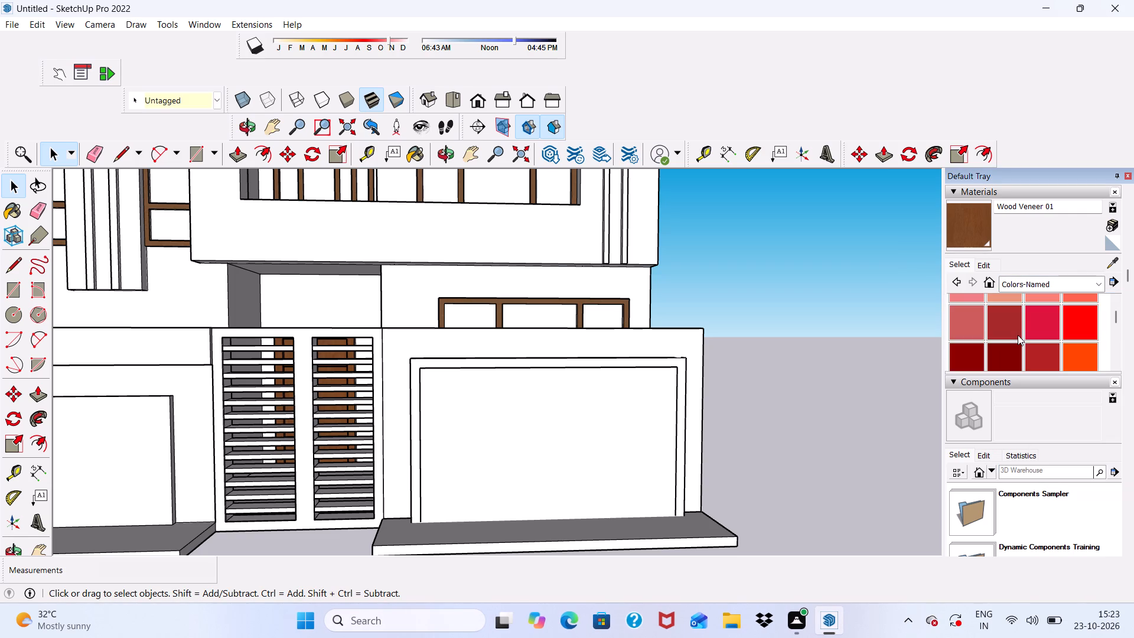
scroll(1018, 335, "down", 2)
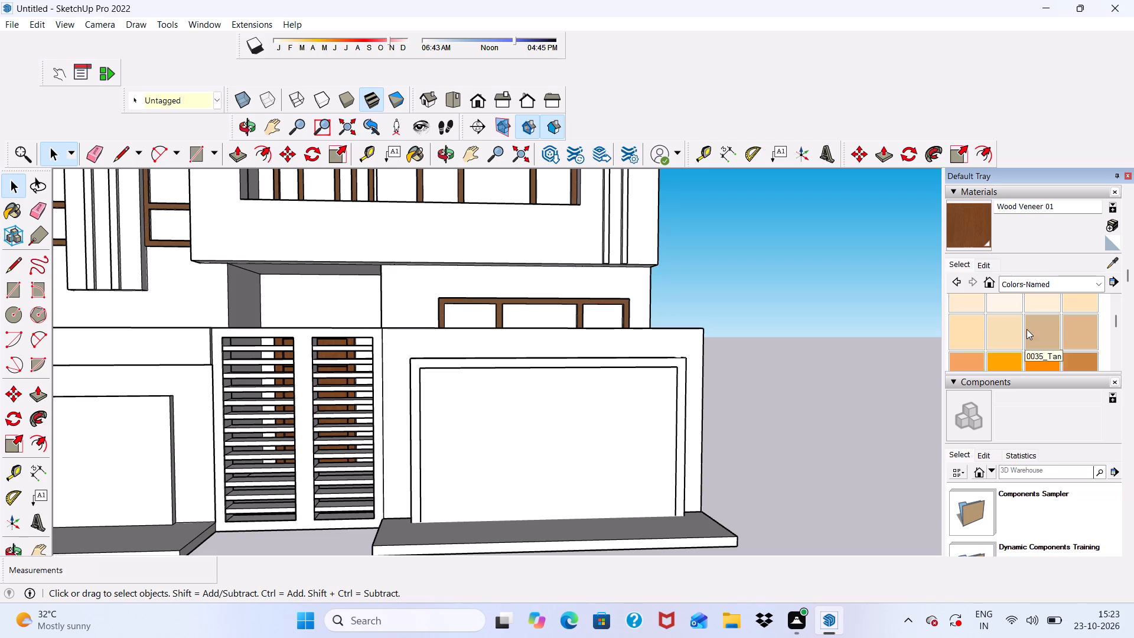
left_click(1037, 331)
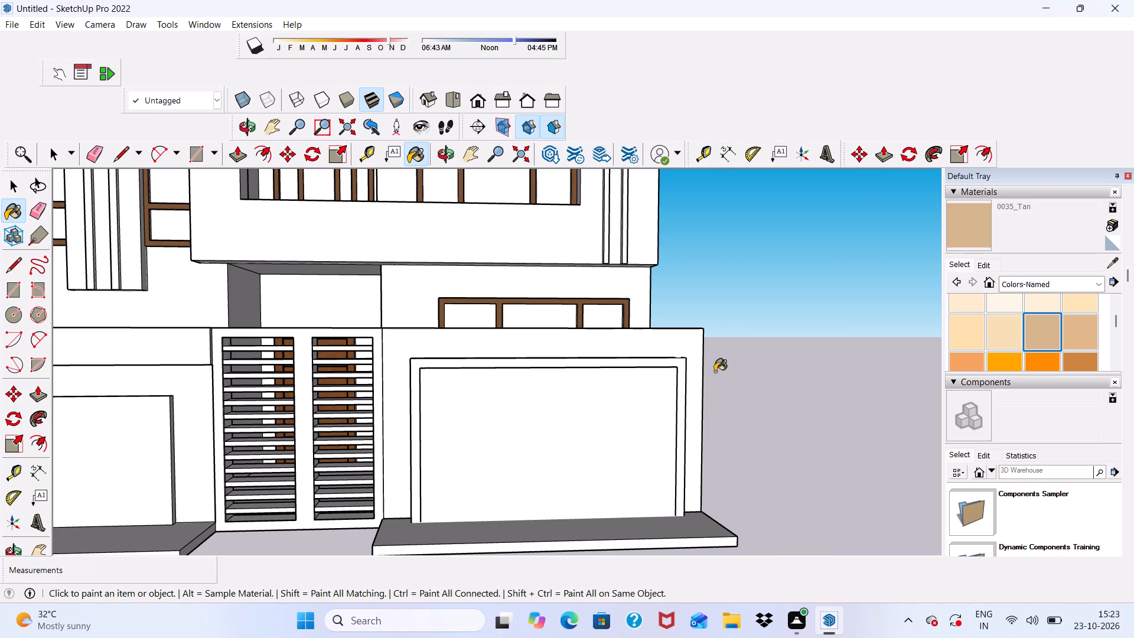
scroll(715, 372, "down", 8)
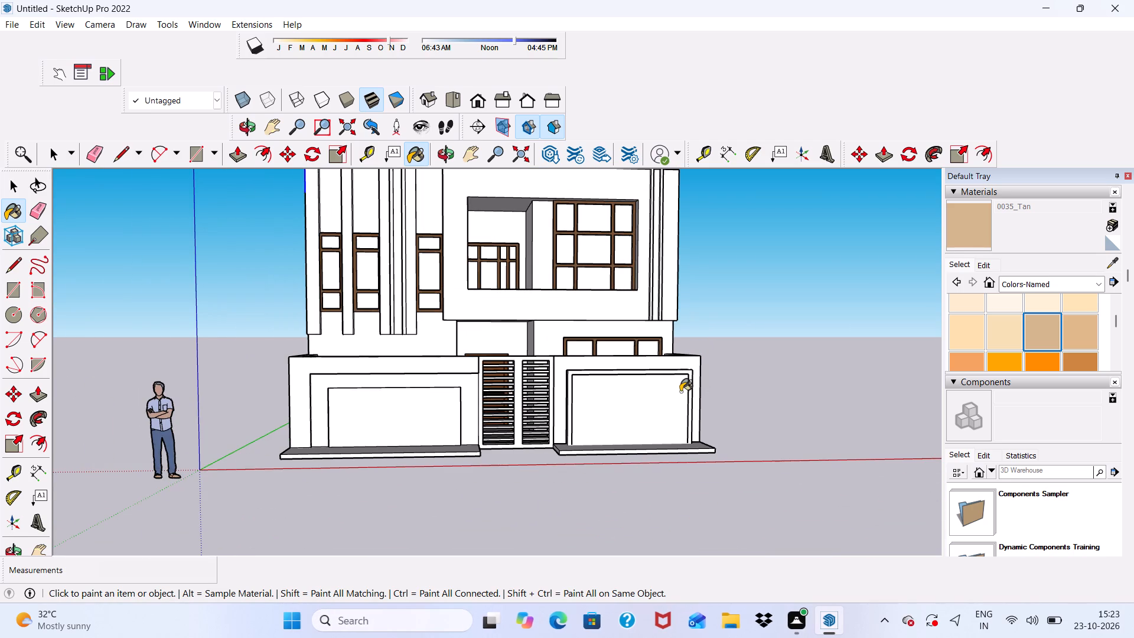
scroll(651, 398, "down", 4)
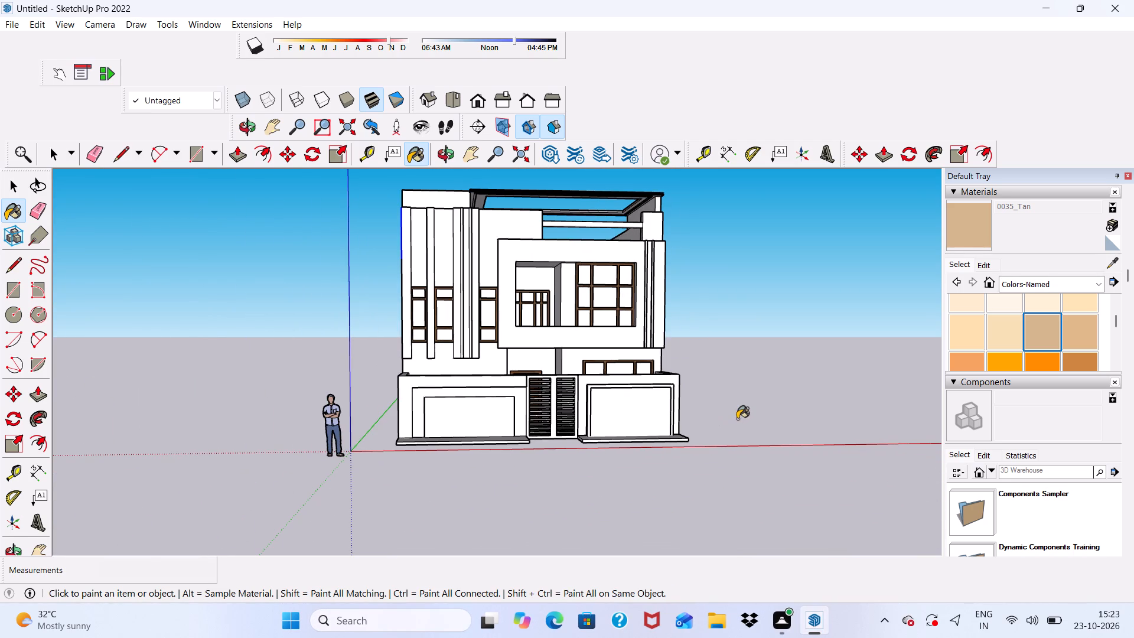
scroll(691, 294, "up", 2)
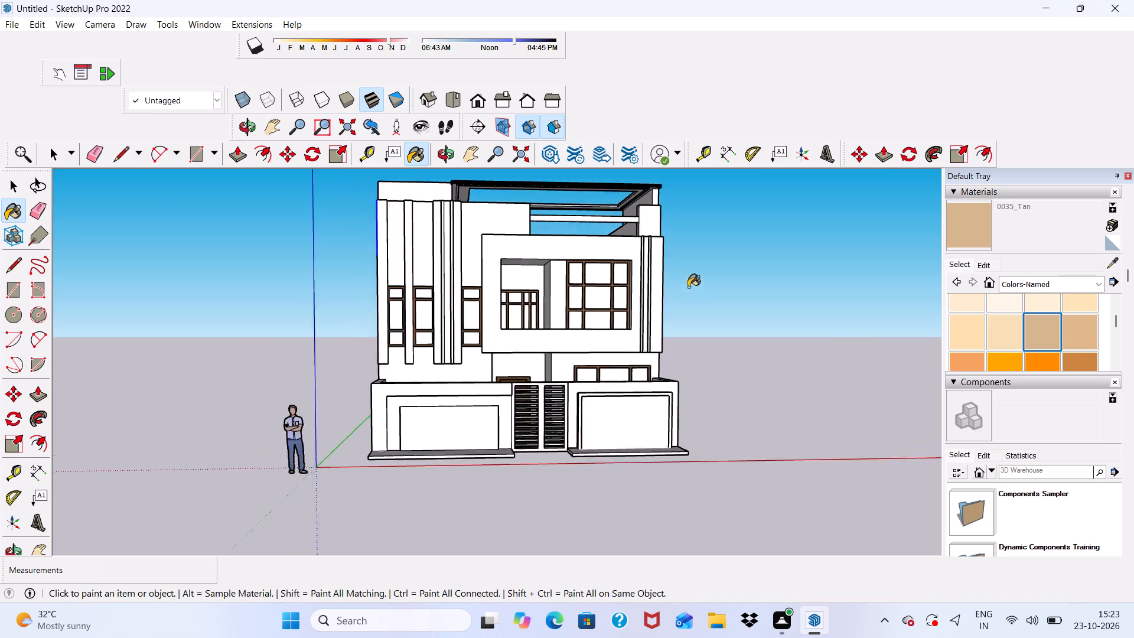
scroll(688, 287, "up", 3)
scroll(644, 240, "up", 5)
scroll(619, 287, "up", 10)
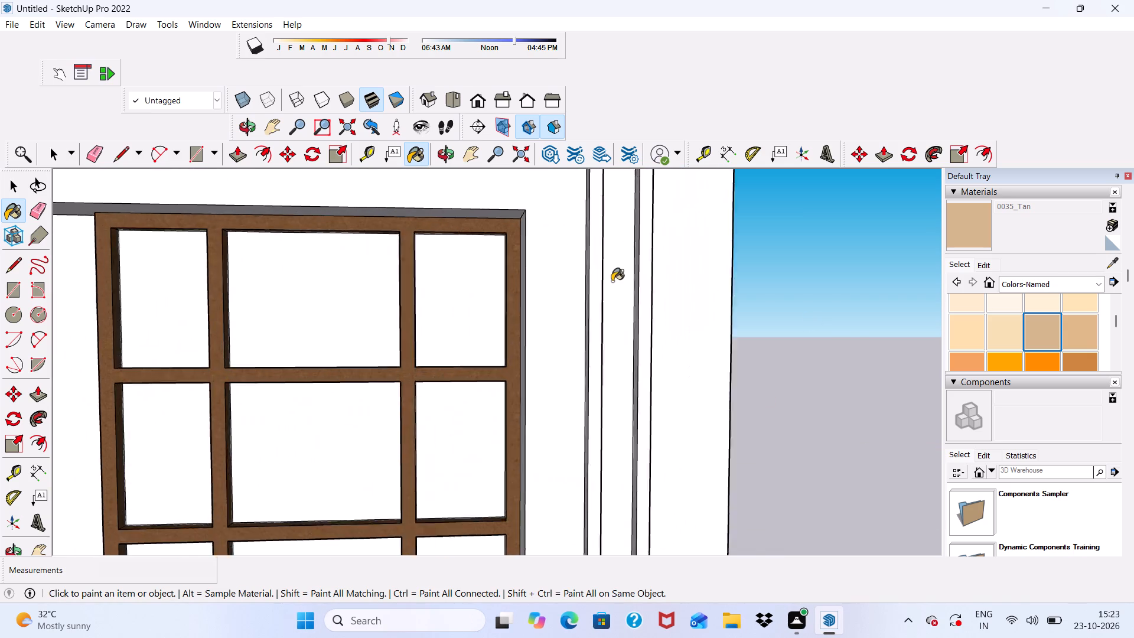
scroll(612, 281, "up", 7)
left_click(566, 285)
left_click(582, 300)
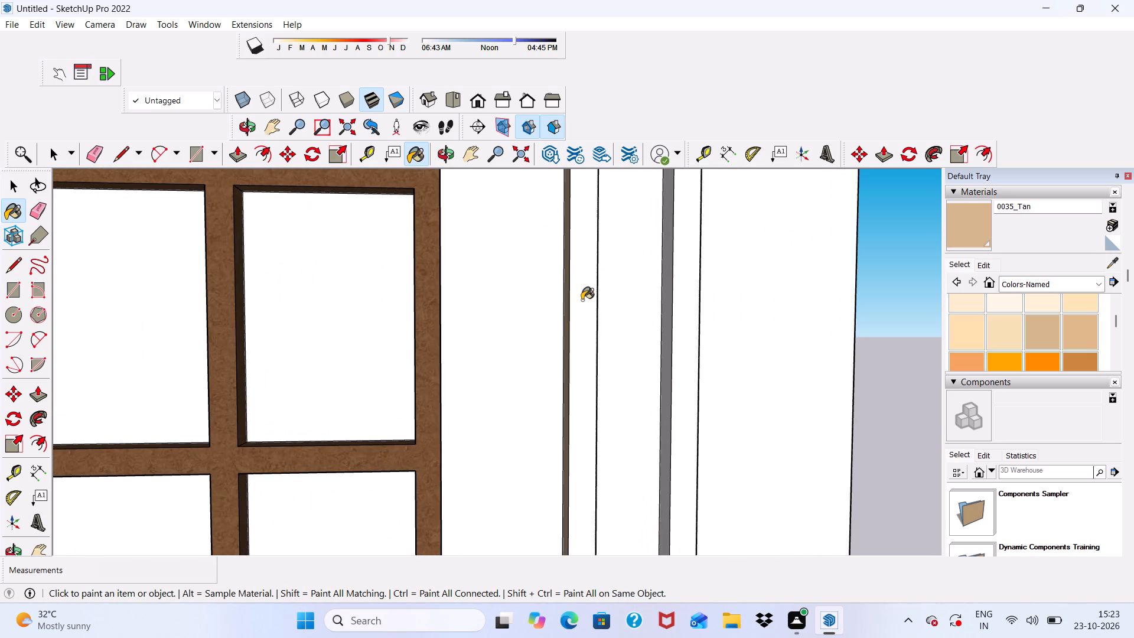
Paint the front and right side faces of the strip nearest the upper-floor grid window with 0033_NavajoWhite.
scroll(588, 315, "up", 3)
middle_click_drag(588, 317, 431, 398)
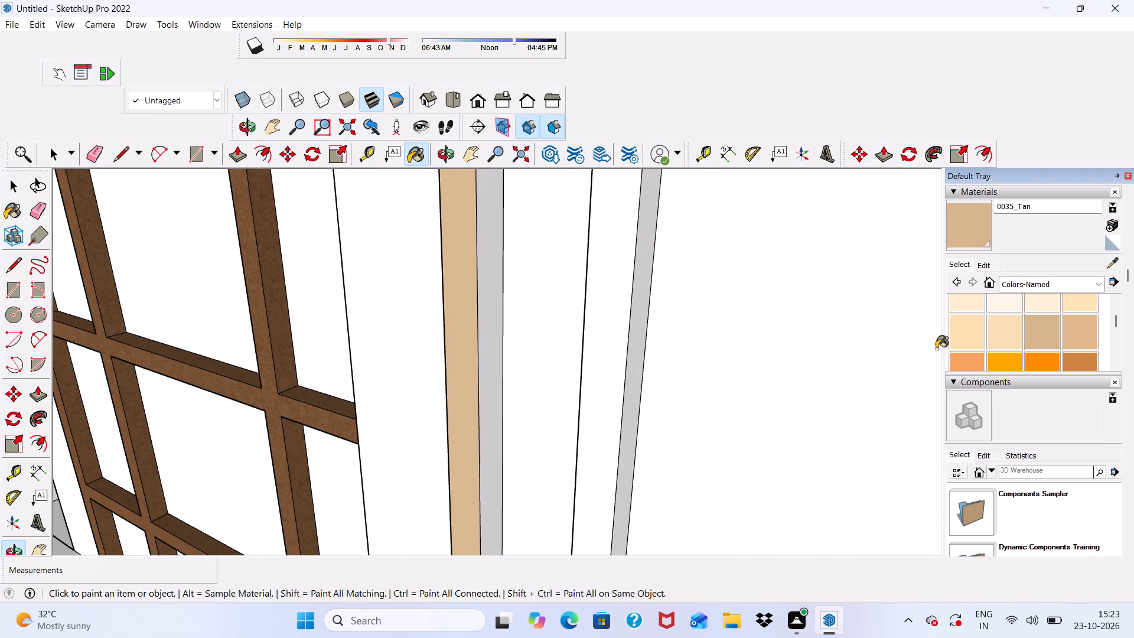
left_click(966, 330)
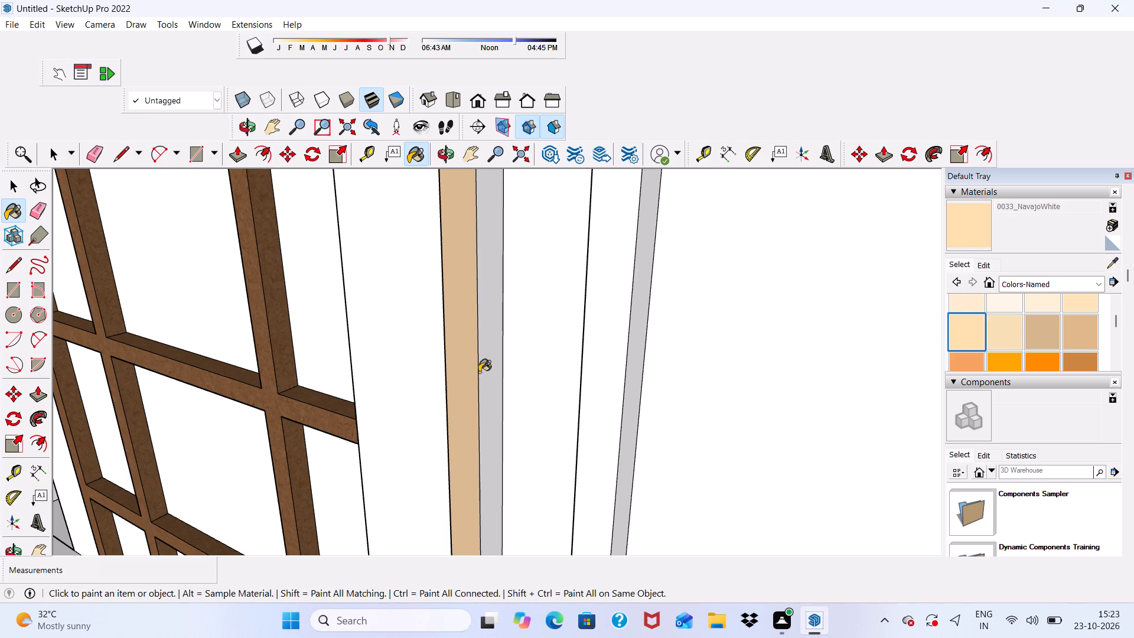
left_click(465, 364)
left_click(486, 375)
Paint the left side, front and right side faces of the outer vertical strip beside the grid window with 0033_NavajoWhite.
middle_click_drag(483, 380, 742, 383)
scroll(655, 320, "down", 9)
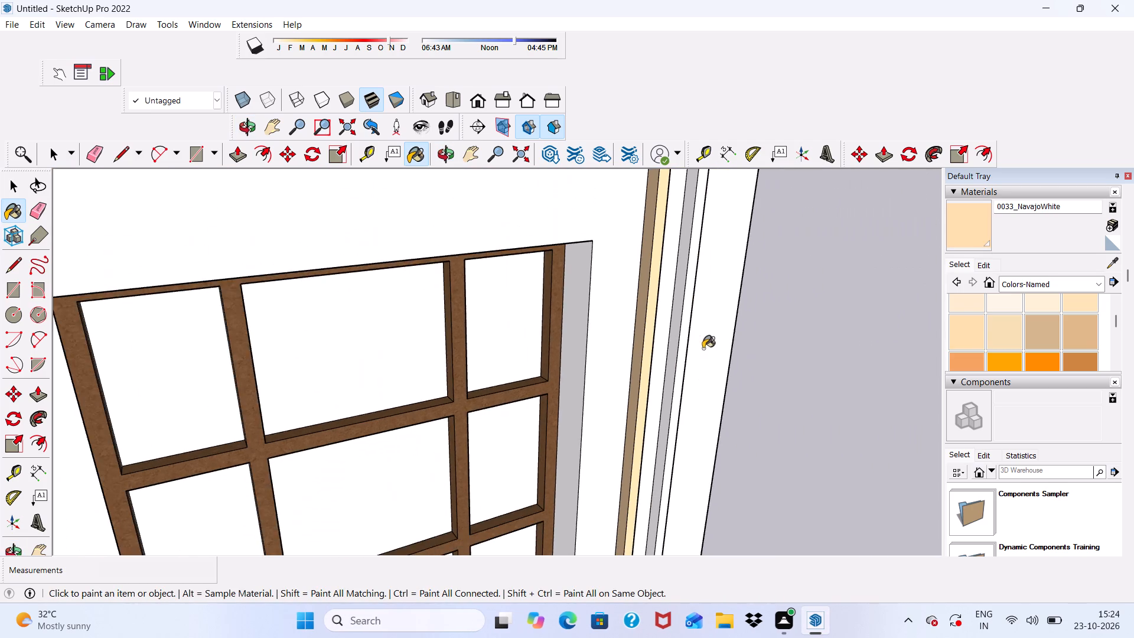
scroll(682, 328, "up", 4)
scroll(680, 325, "down", 1)
scroll(680, 325, "up", 3)
left_click(675, 317)
scroll(686, 354, "up", 1)
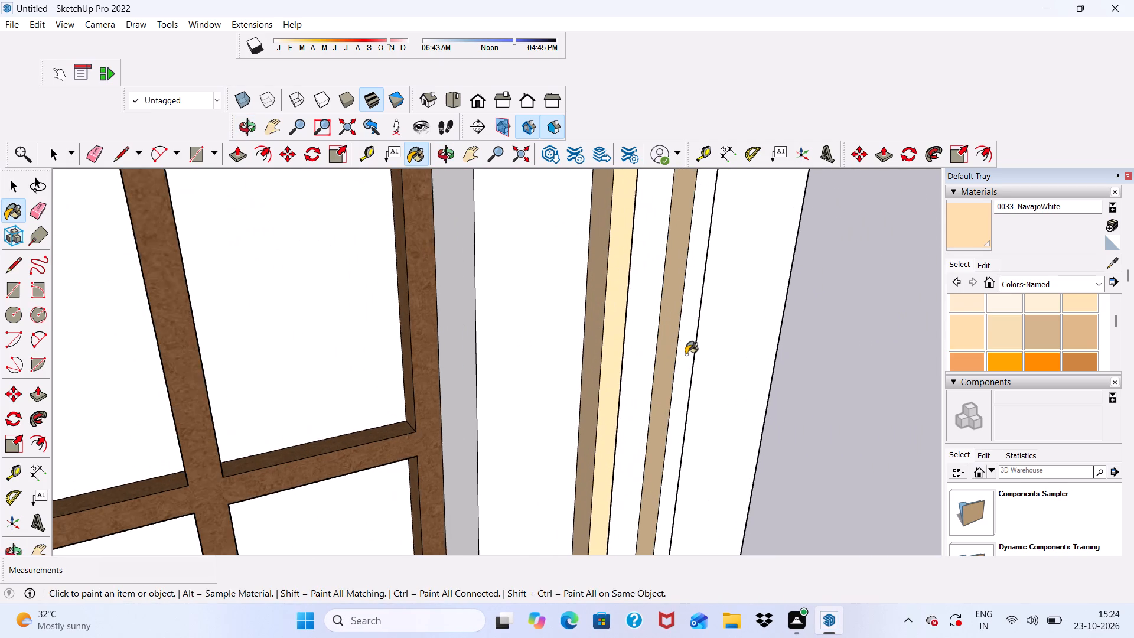
left_click(686, 354)
middle_click_drag(686, 357, 452, 373)
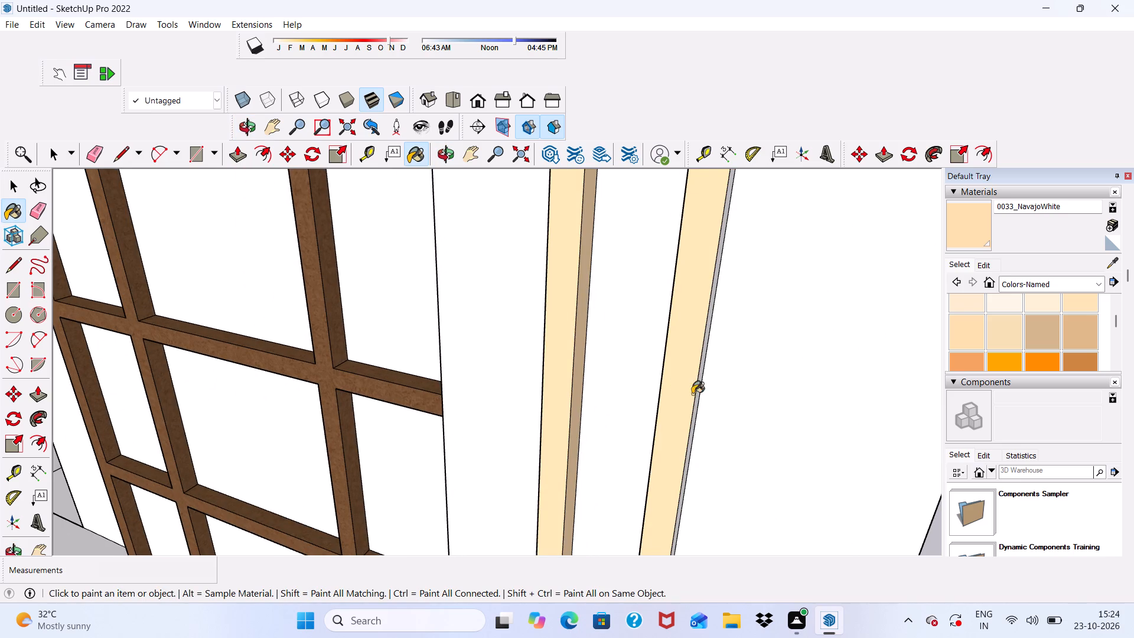
scroll(670, 368, "up", 17)
left_click(713, 364)
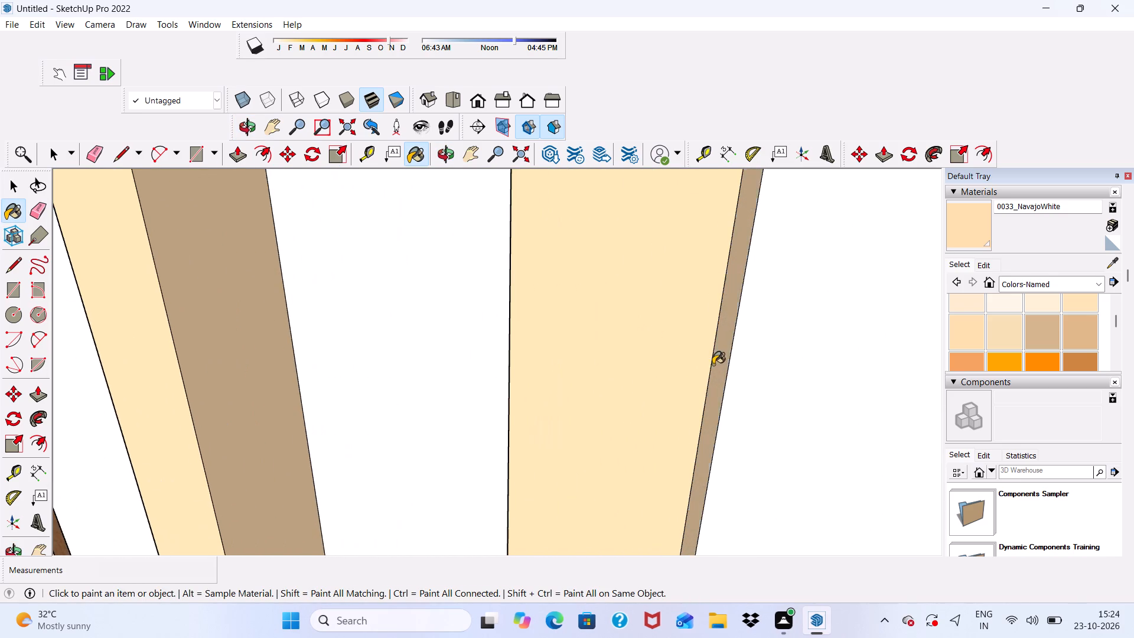
Paint the top end faces of both vertical strips beside the upper-floor grid window with 0033_NavajoWhite.
scroll(712, 364, "down", 16)
scroll(680, 280, "down", 10)
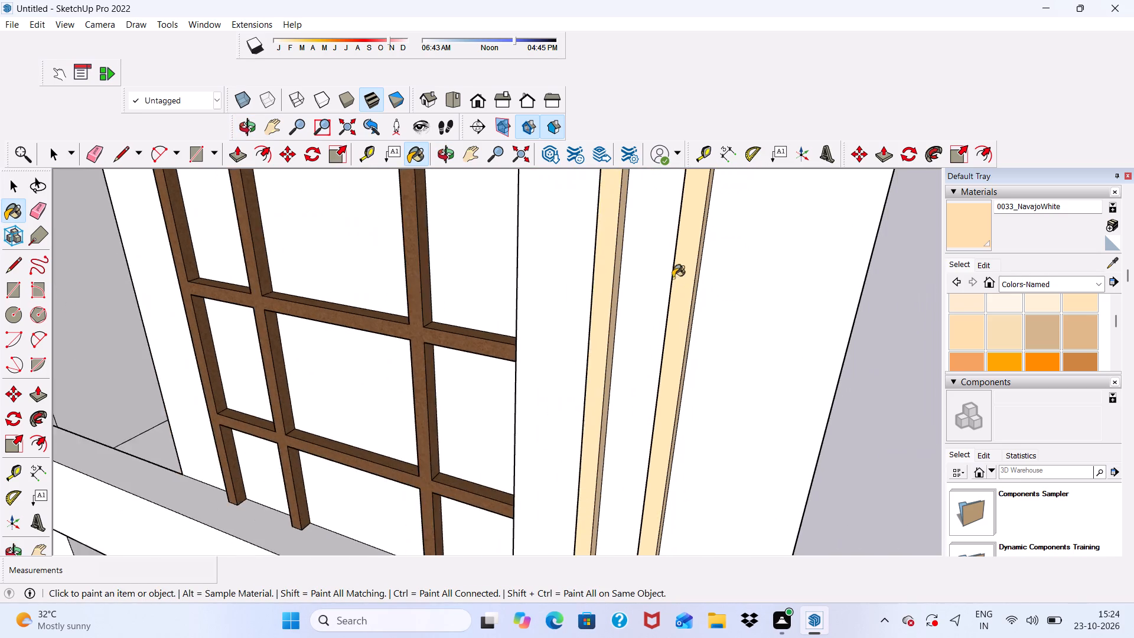
scroll(673, 278, "down", 15)
middle_click_drag(656, 321, 657, 411)
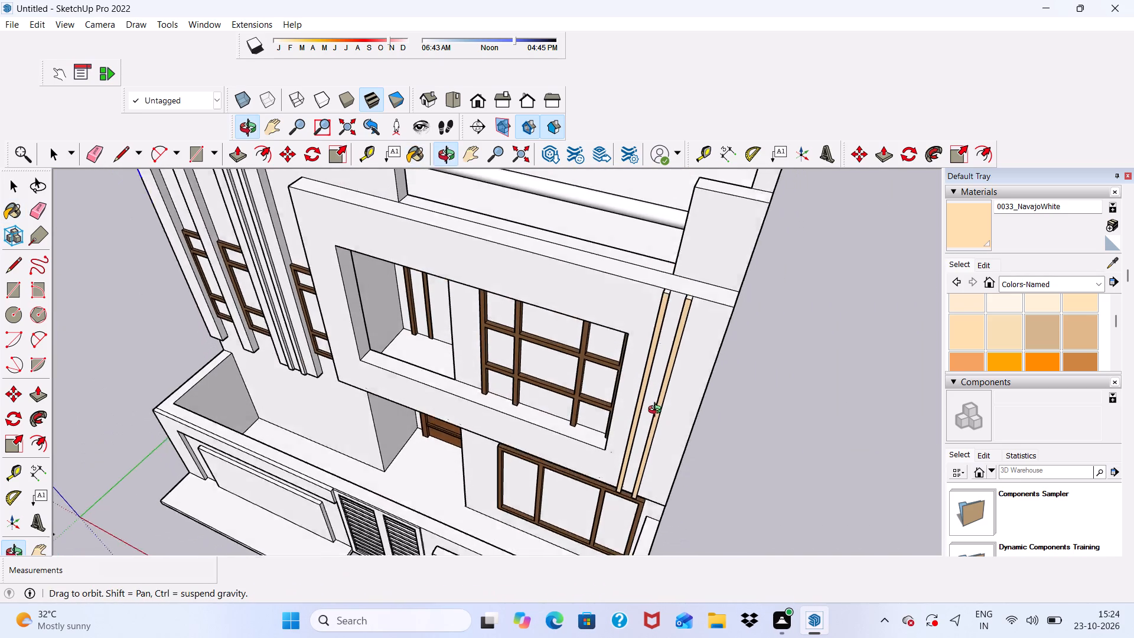
middle_click_drag(657, 411, 657, 419)
scroll(674, 279, "up", 4)
scroll(685, 325, "up", 13)
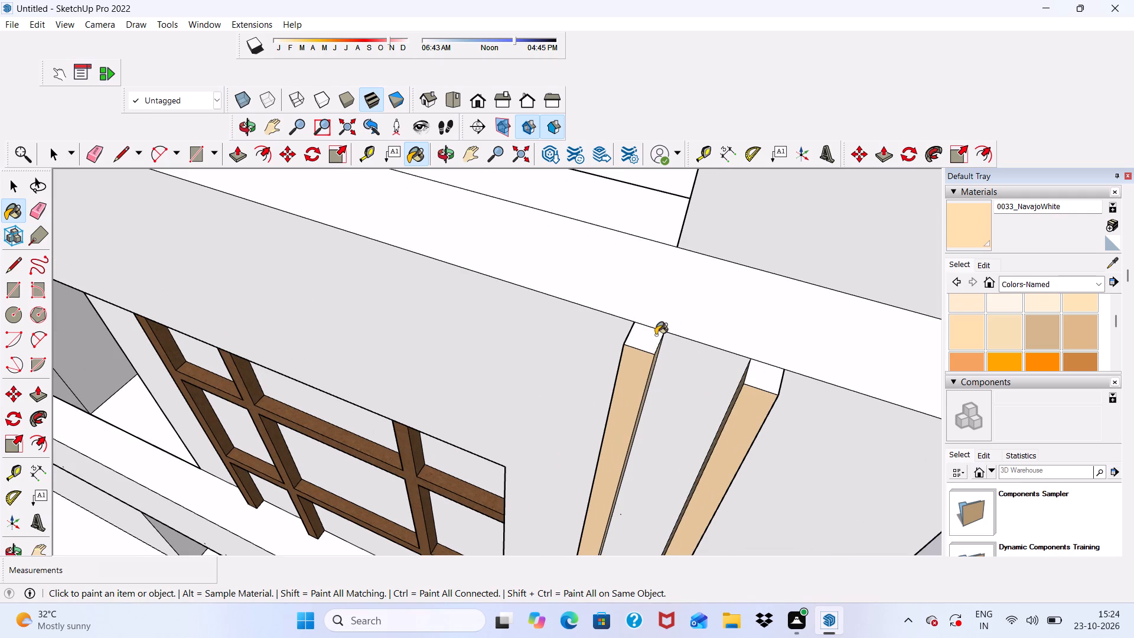
left_click(637, 339)
left_click(773, 380)
Paint the bottom end faces of both vertical strips beside the upper-floor grid window with 0033_NavajoWhite.
scroll(707, 262, "down", 12)
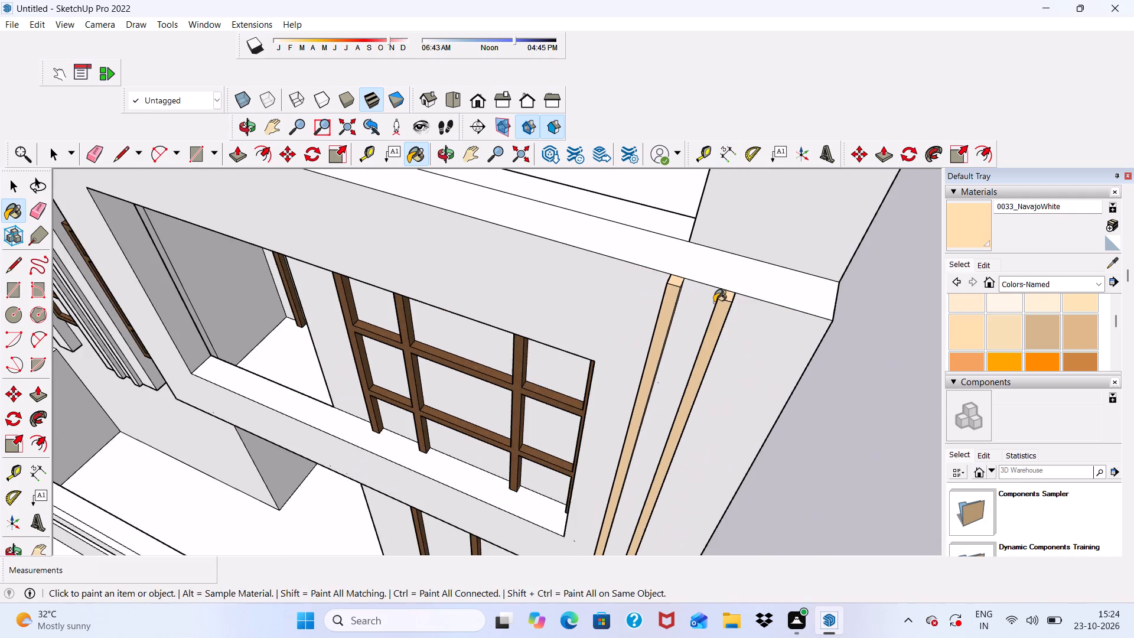
middle_click_drag(666, 338, 728, 192)
scroll(728, 191, "down", 8)
scroll(702, 440, "up", 4)
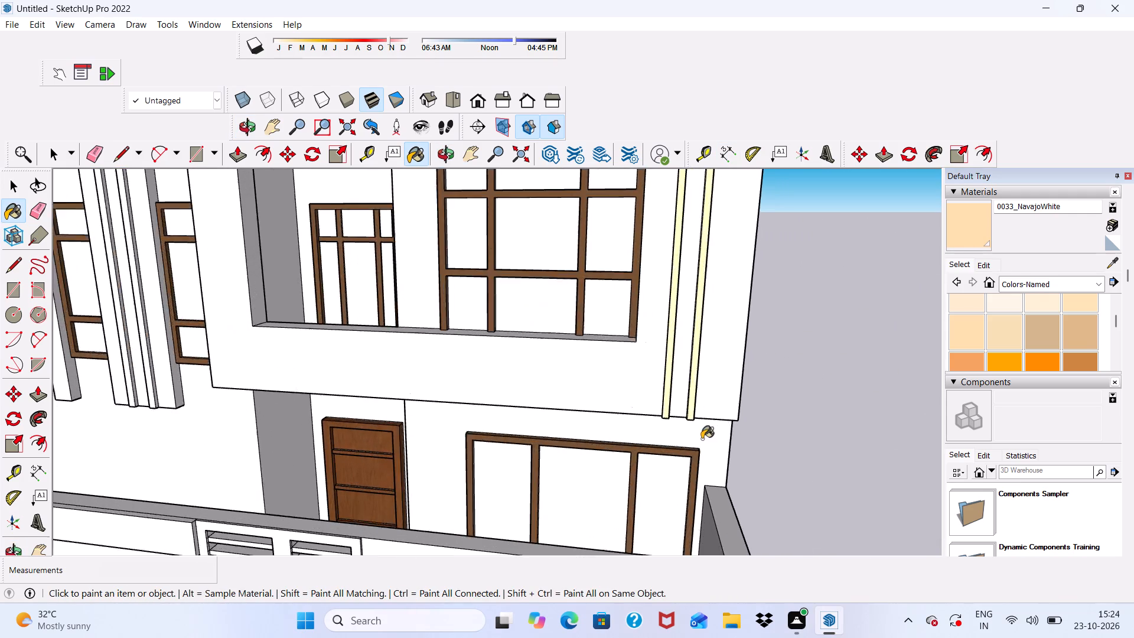
scroll(698, 429, "down", 1)
middle_click_drag(689, 435, 712, 256)
scroll(715, 298, "up", 16)
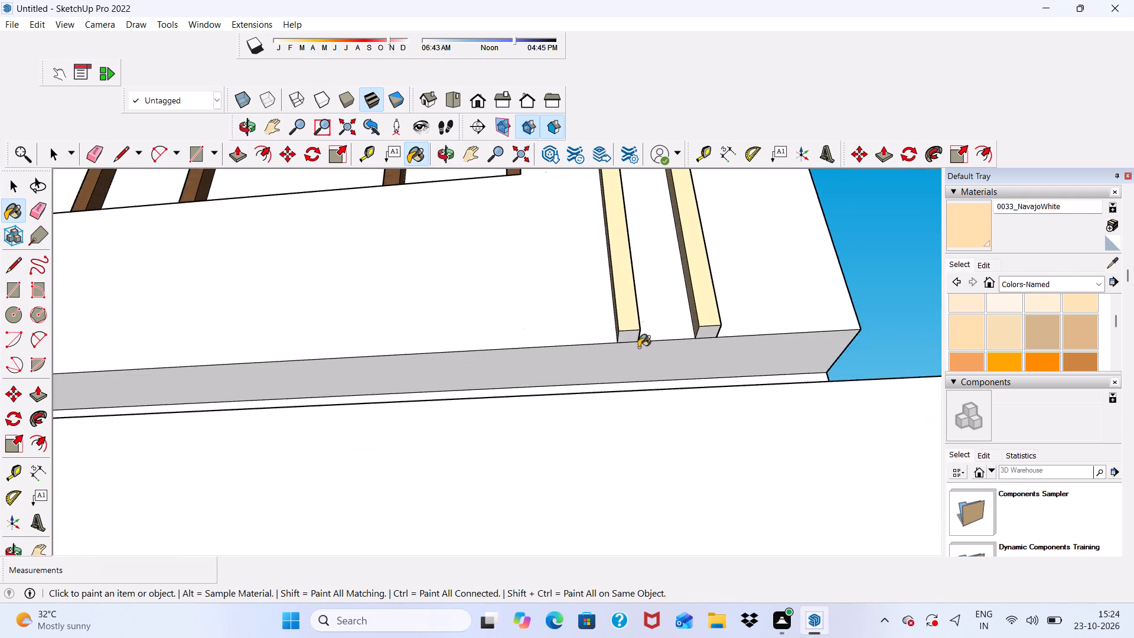
scroll(638, 347, "up", 3)
left_click(621, 328)
left_click(755, 328)
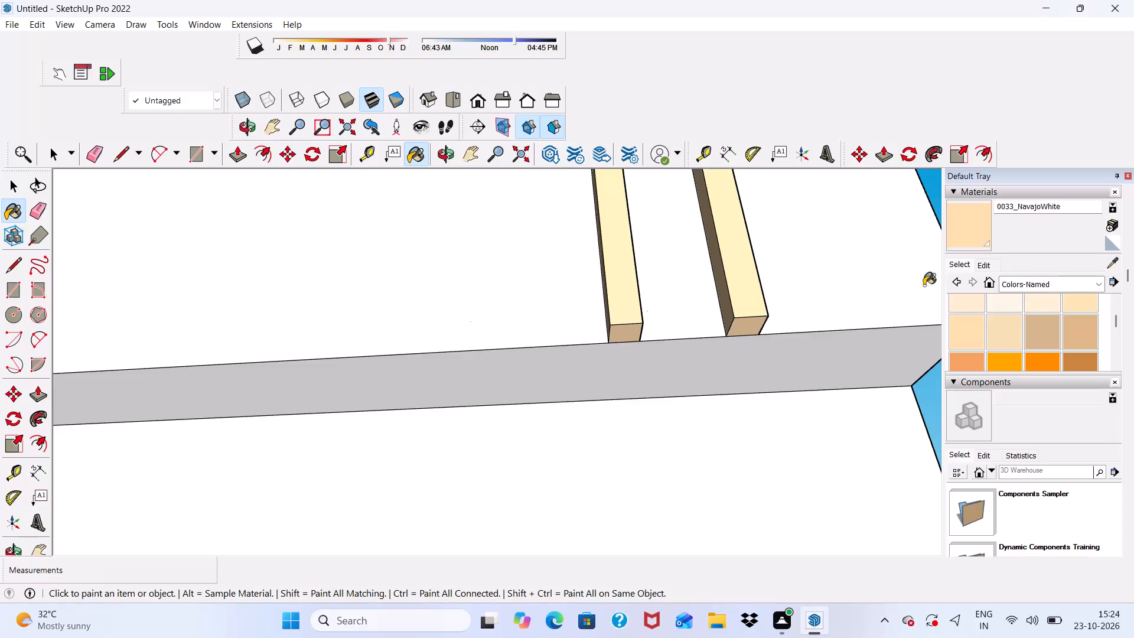
Darken the 0033_NavajoWhite material slightly by lowering its colour-wheel brightness.
left_click(983, 261)
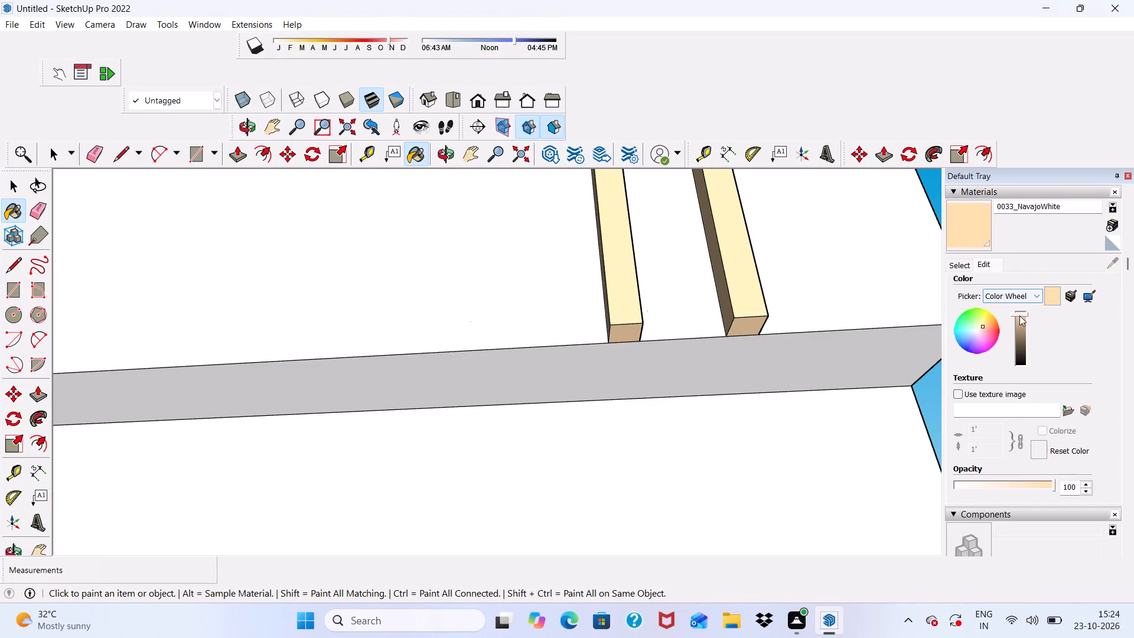
left_click_drag(1020, 317, 1023, 323)
Paint the front faces of the two narrow strips on the facade's wide left-hand column with the darkened 0033_NavajoWhite.
scroll(668, 270, "down", 10)
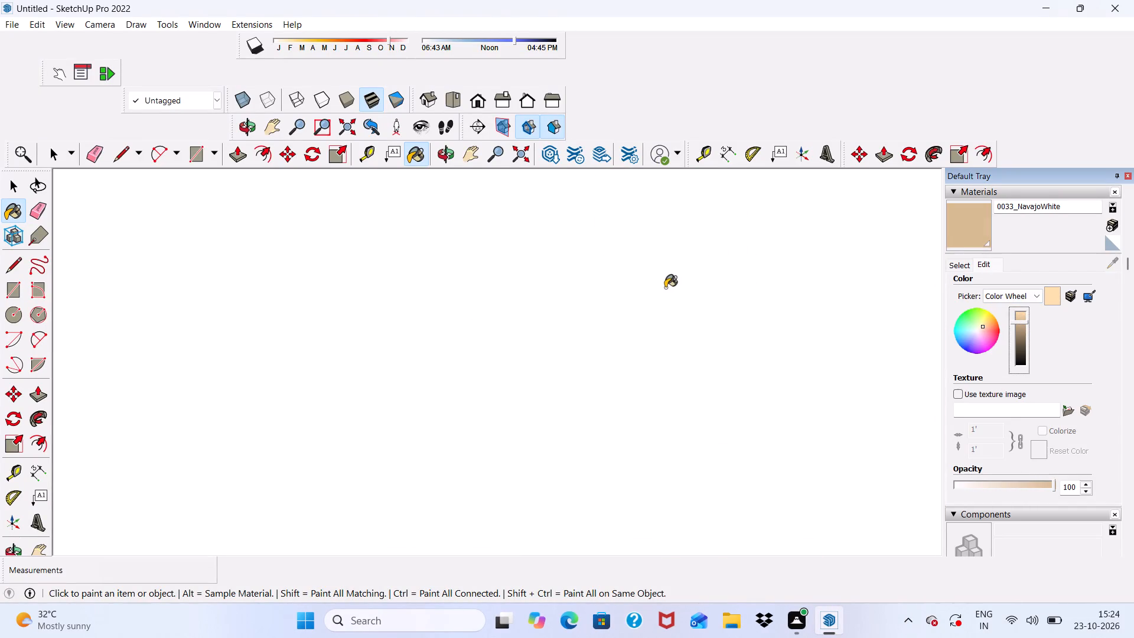
left_click(477, 99)
scroll(552, 306, "down", 10)
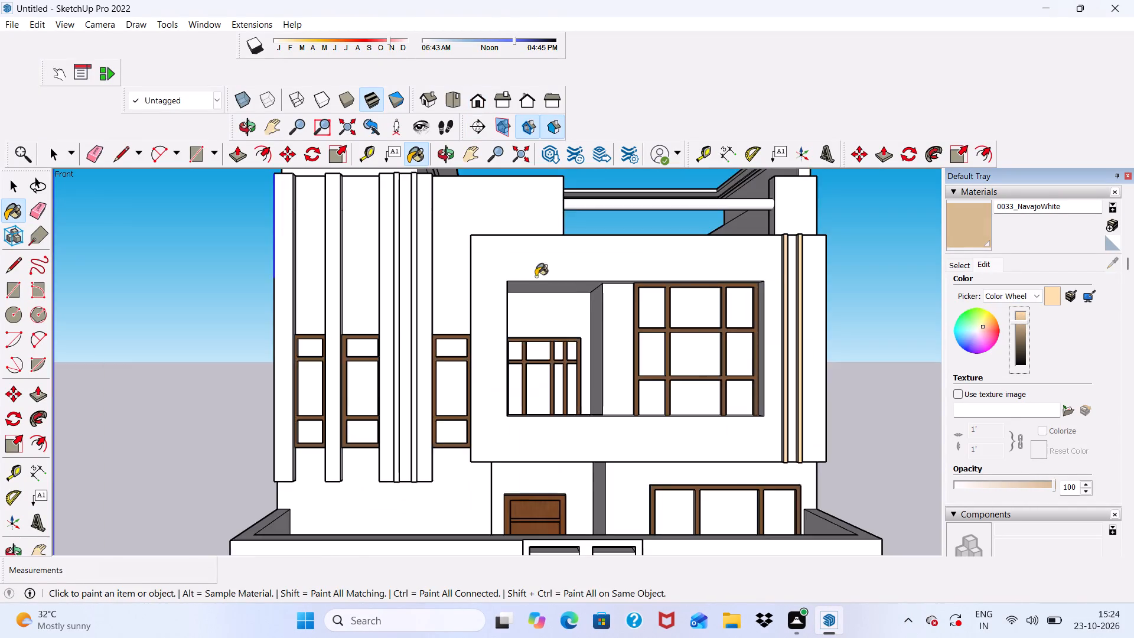
scroll(536, 276, "down", 4)
scroll(683, 341, "up", 4)
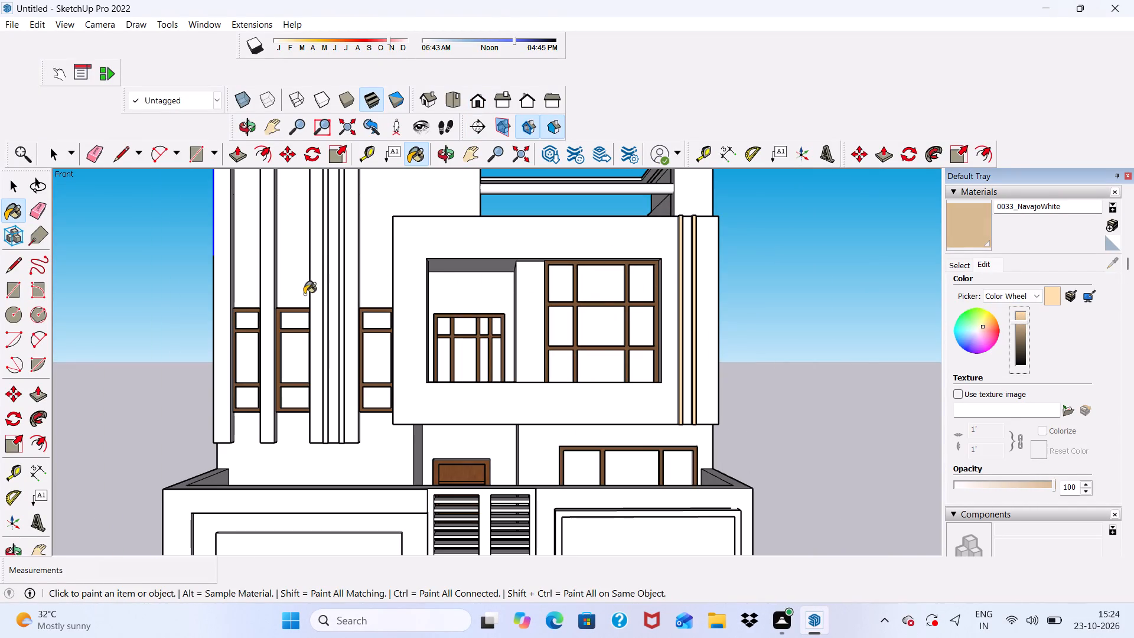
scroll(305, 300, "up", 16)
left_click(306, 340)
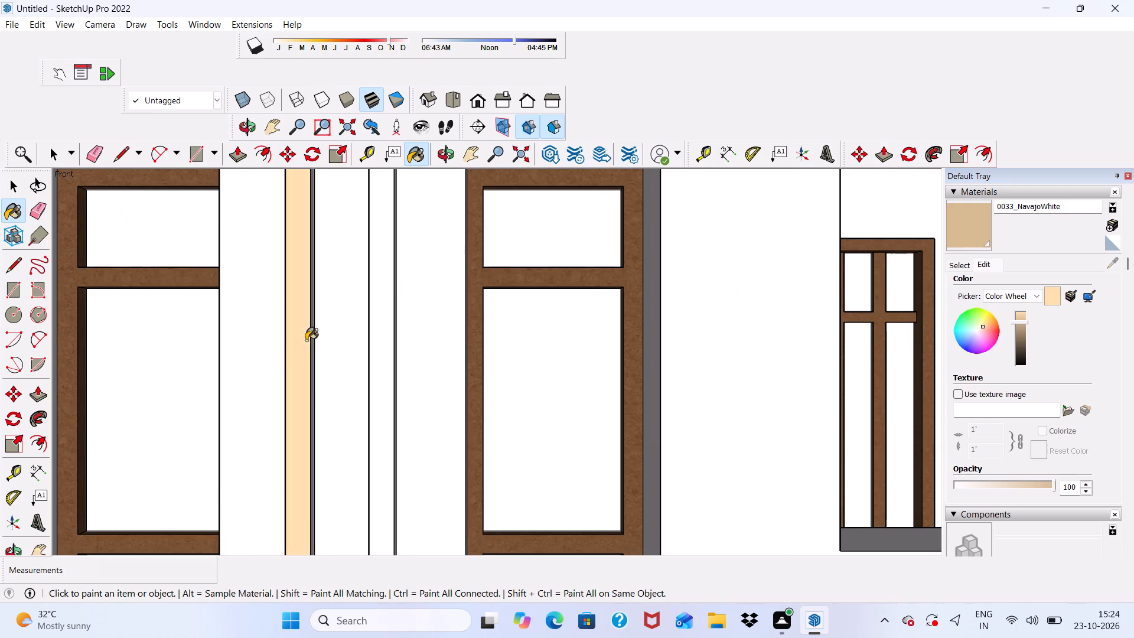
left_click(382, 387)
Paint the right side faces of the two narrow strips on the wide left-hand column with 0033_NavajoWhite.
scroll(373, 284, "down", 8)
middle_click_drag(396, 338, 397, 341)
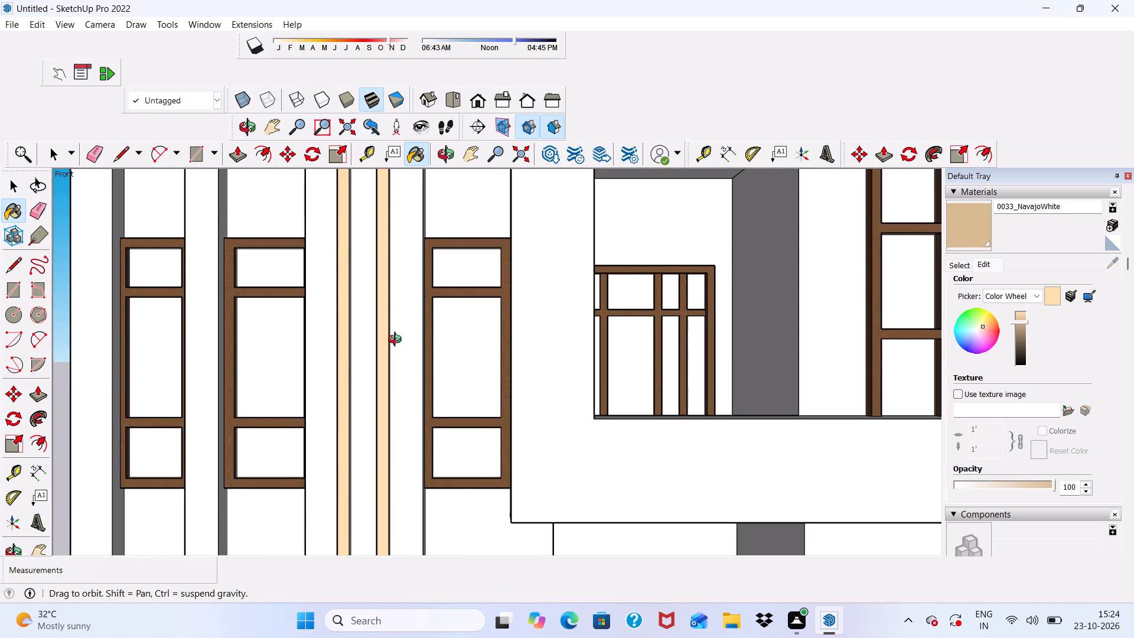
middle_click_drag(397, 341, 408, 444)
scroll(400, 418, "up", 1)
scroll(372, 334, "down", 14)
scroll(372, 326, "up", 5)
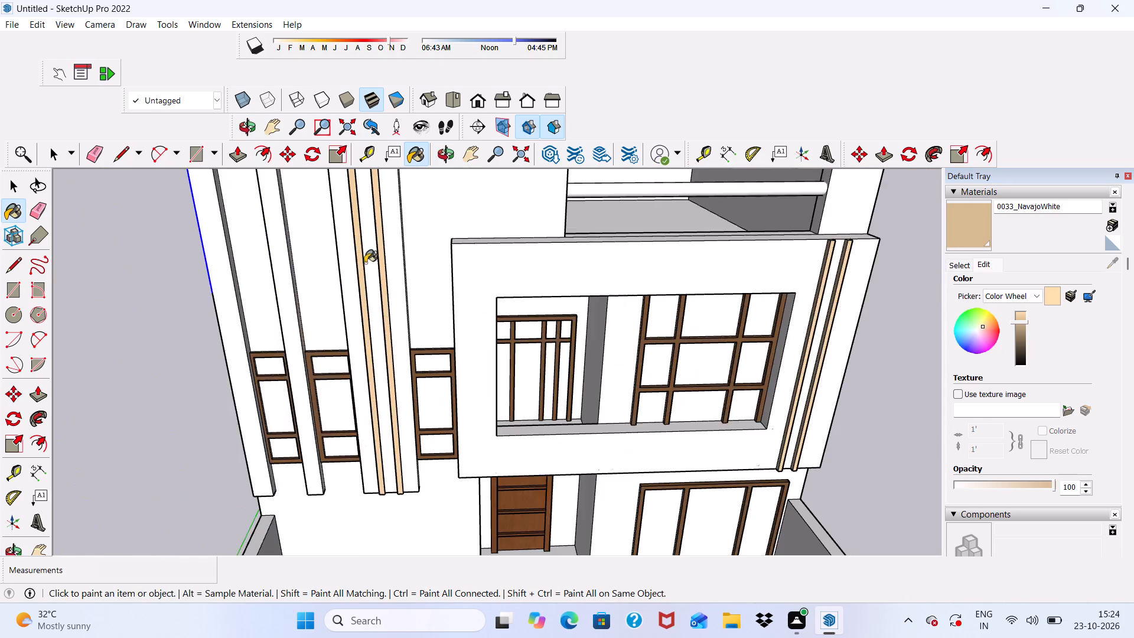
scroll(365, 263, "up", 7)
middle_click_drag(392, 289, 299, 318)
scroll(372, 326, "down", 2)
scroll(372, 326, "up", 6)
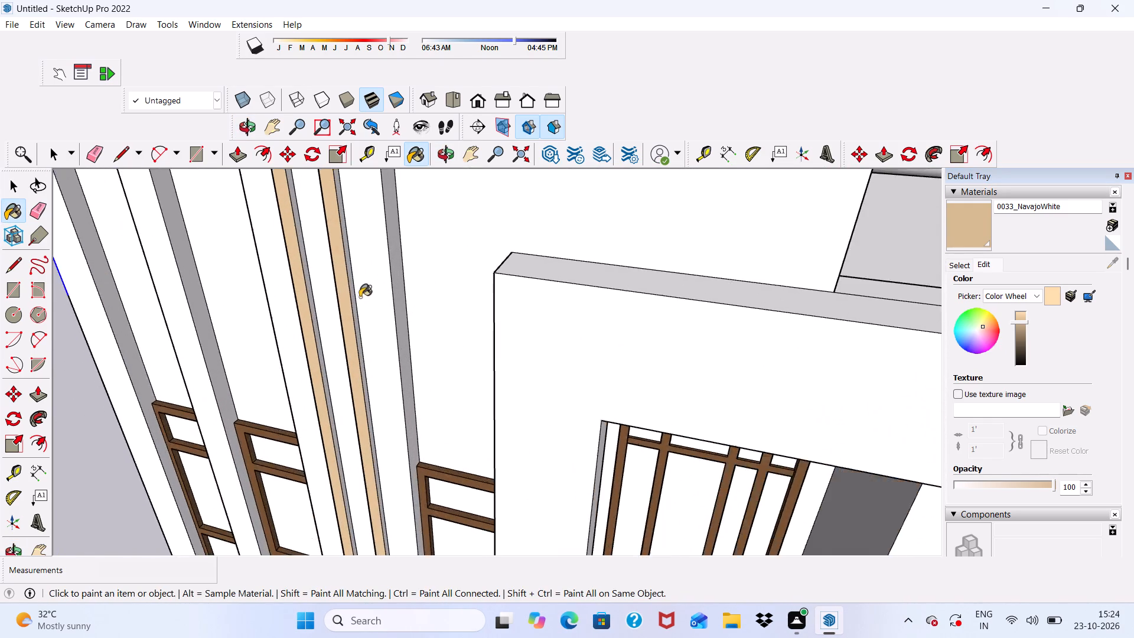
scroll(360, 297, "up", 8)
left_click(350, 273)
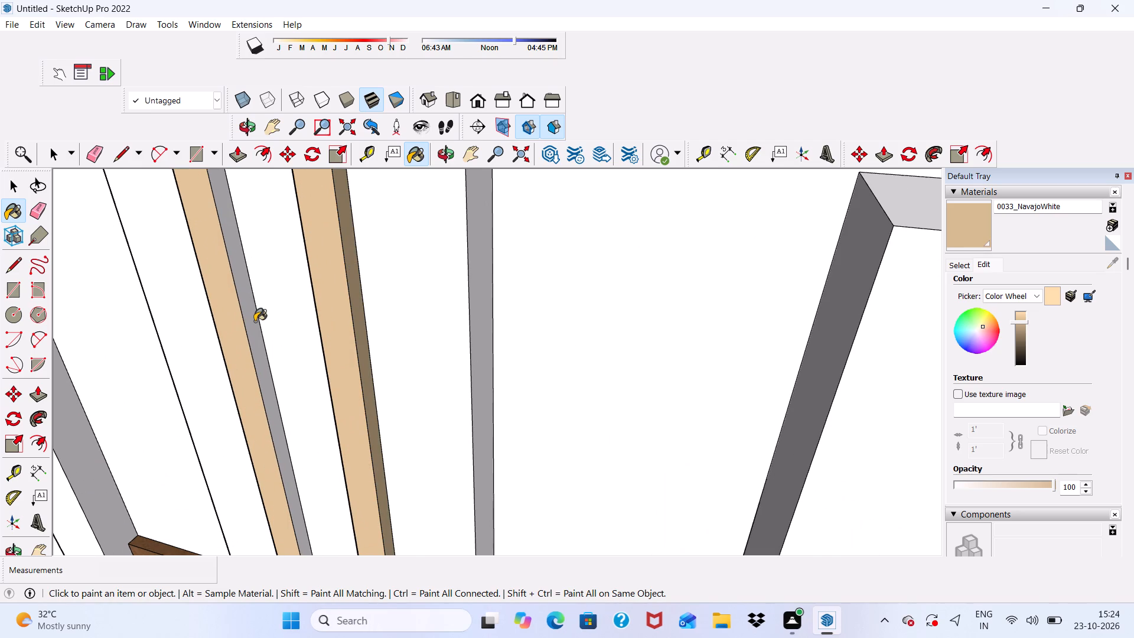
left_click(249, 324)
Paint the left side faces of the two narrow strips on the wide left-hand column with 0033_NavajoWhite.
middle_click_drag(249, 328, 455, 315)
scroll(448, 348, "up", 6)
left_click(458, 325)
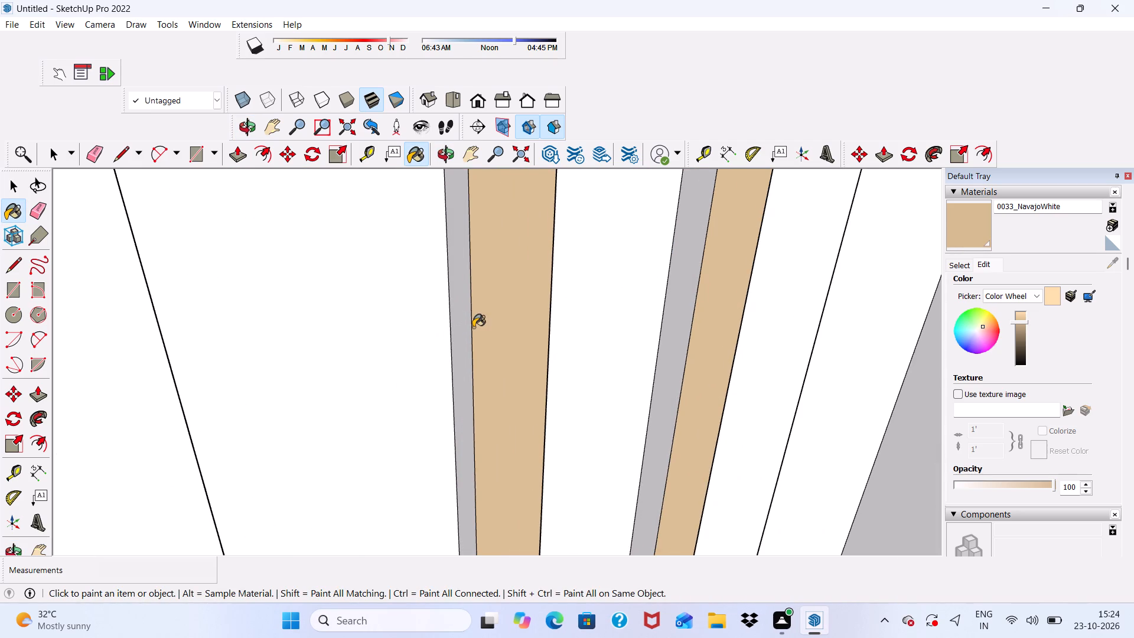
left_click(677, 333)
scroll(553, 308, "down", 10)
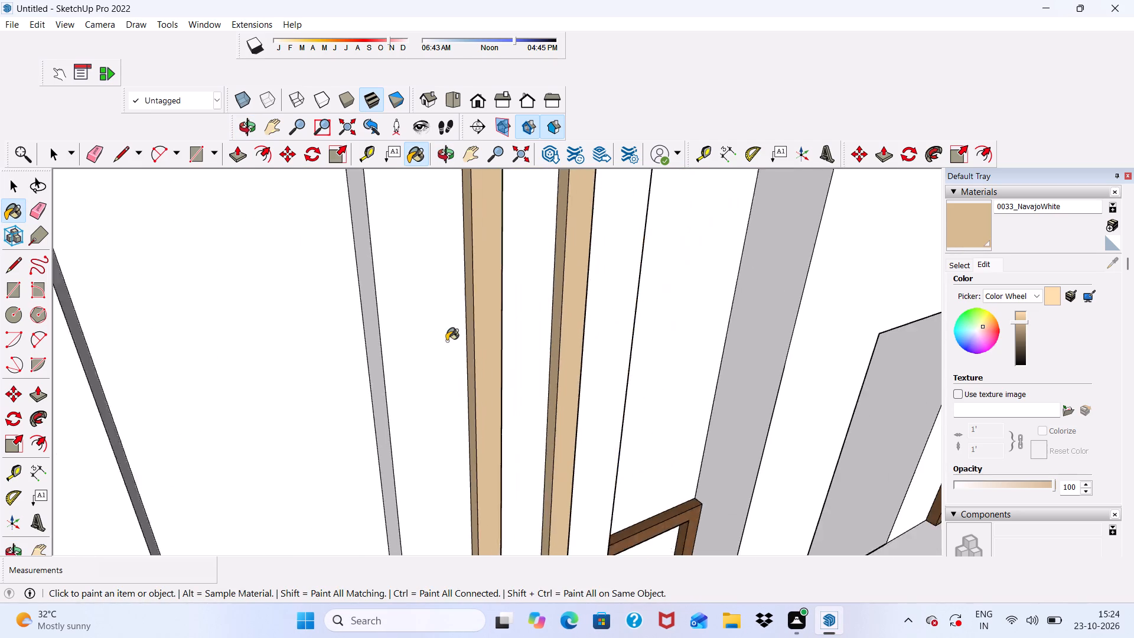
scroll(447, 341, "down", 8)
scroll(518, 461, "up", 1)
scroll(483, 319, "down", 9)
scroll(475, 237, "up", 5)
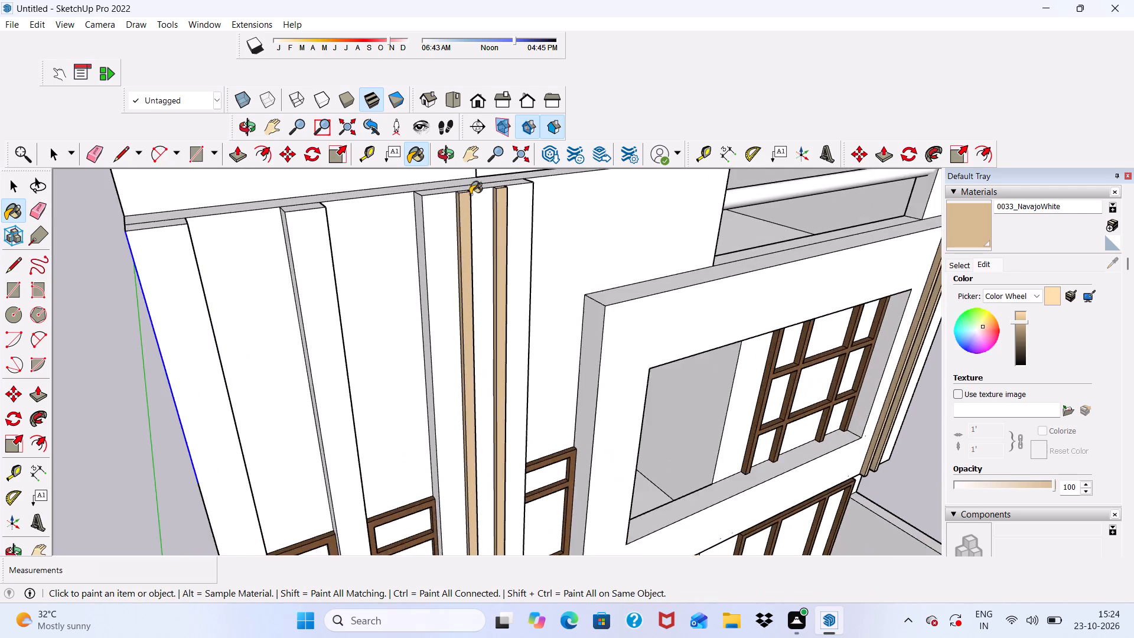
Paint the top end faces of the two narrow strips on the facade's wide left-hand column with 0033_NavajoWhite.
scroll(470, 194, "up", 18)
left_click(460, 200)
scroll(453, 206, "down", 5)
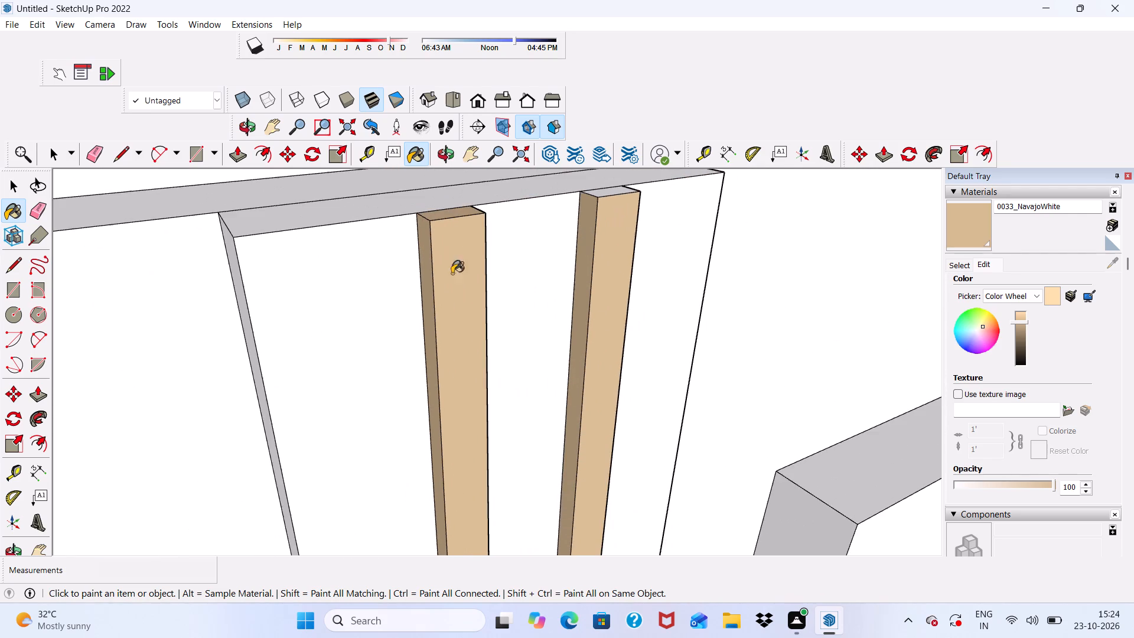
scroll(615, 203, "up", 4)
left_click(608, 184)
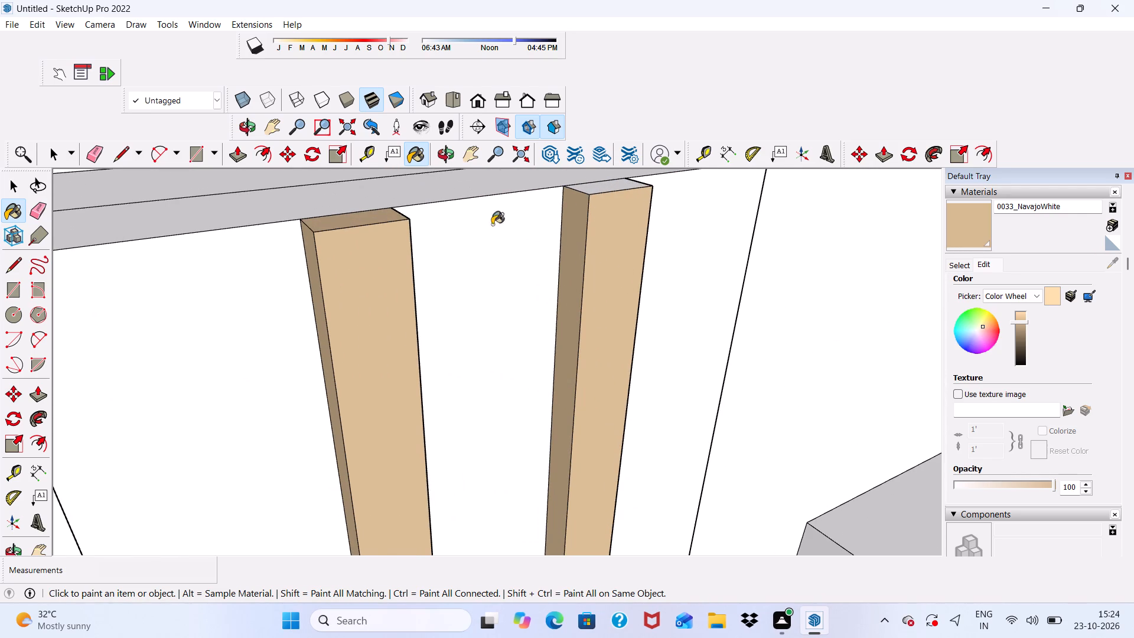
scroll(458, 241, "down", 20)
scroll(458, 241, "down", 5)
Paint the bottom end faces of the two narrow strips on the wide left-hand column with 0033_NavajoWhite.
scroll(485, 468, "up", 1)
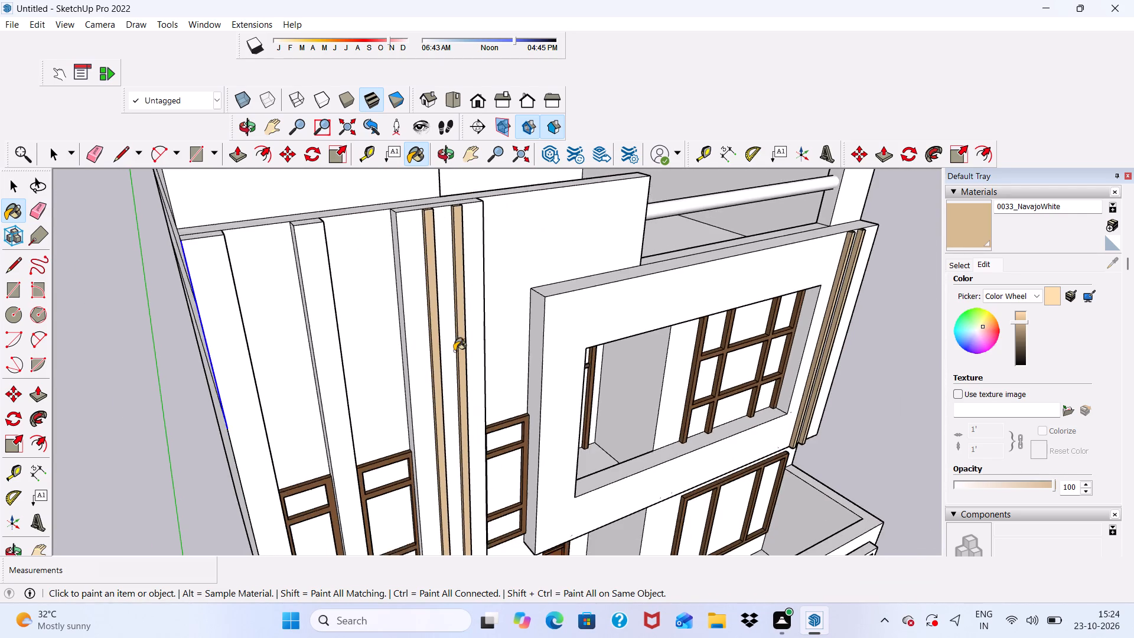
scroll(425, 266, "down", 6)
middle_click_drag(464, 521, 428, 392)
scroll(437, 465, "up", 5)
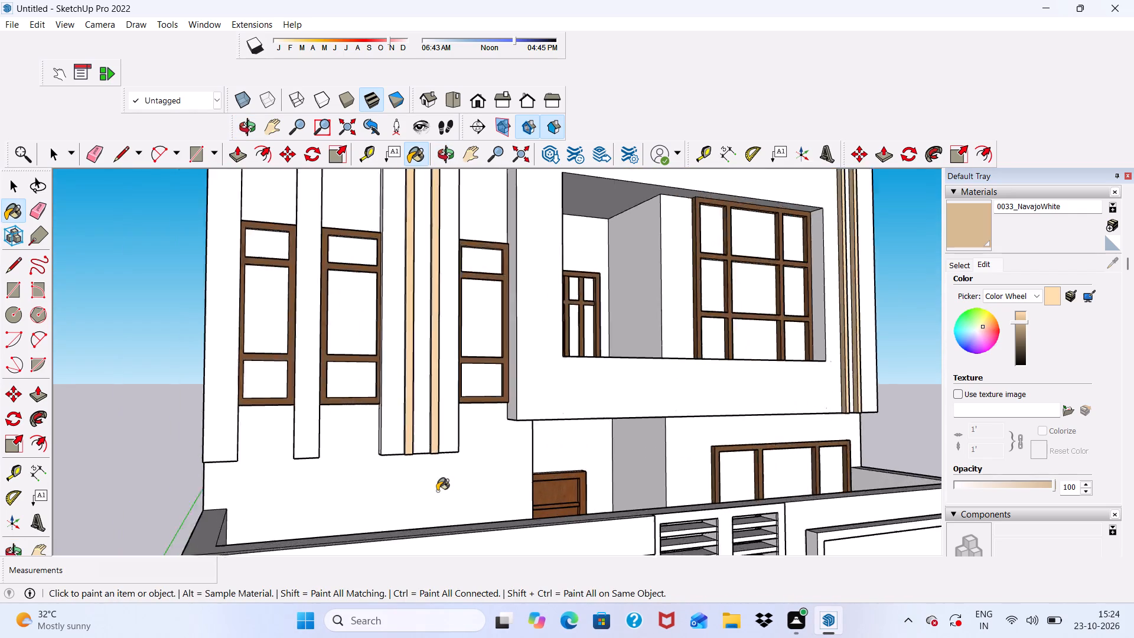
scroll(437, 491, "up", 5)
middle_click_drag(434, 485, 420, 438)
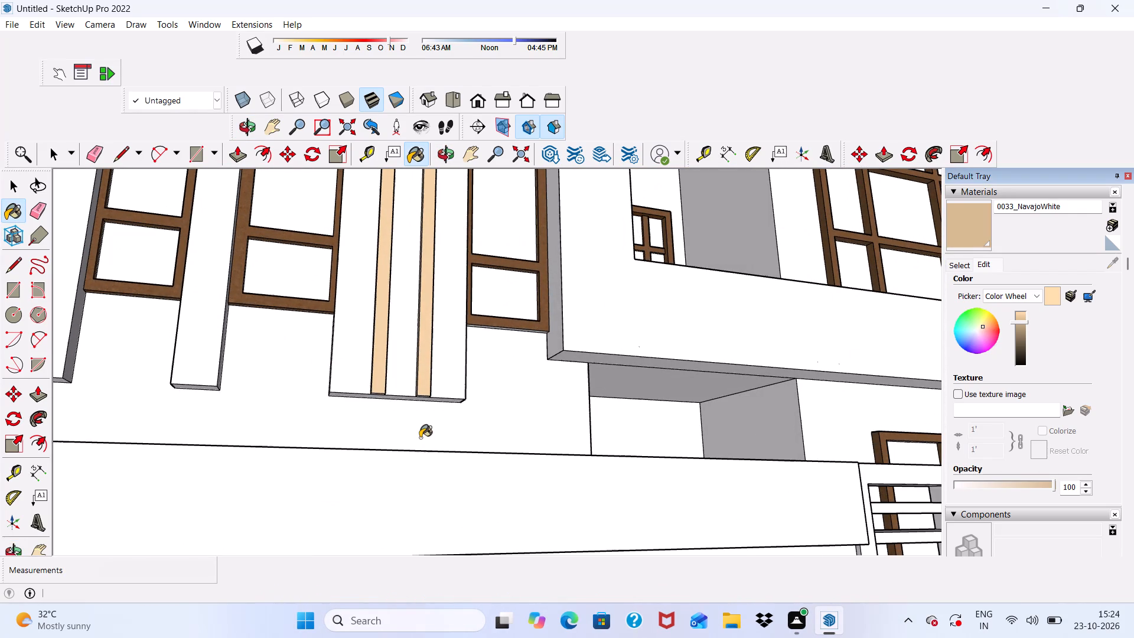
scroll(379, 418, "up", 13)
scroll(369, 358, "down", 1)
scroll(371, 354, "up", 2)
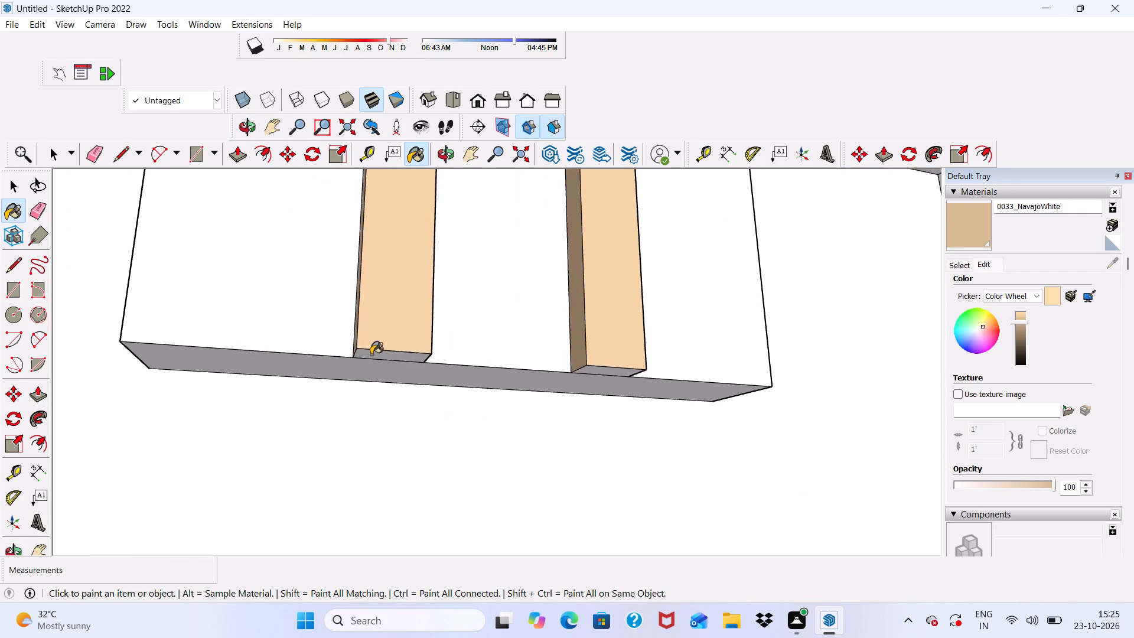
scroll(371, 354, "up", 2)
left_click(371, 354)
left_click(628, 375)
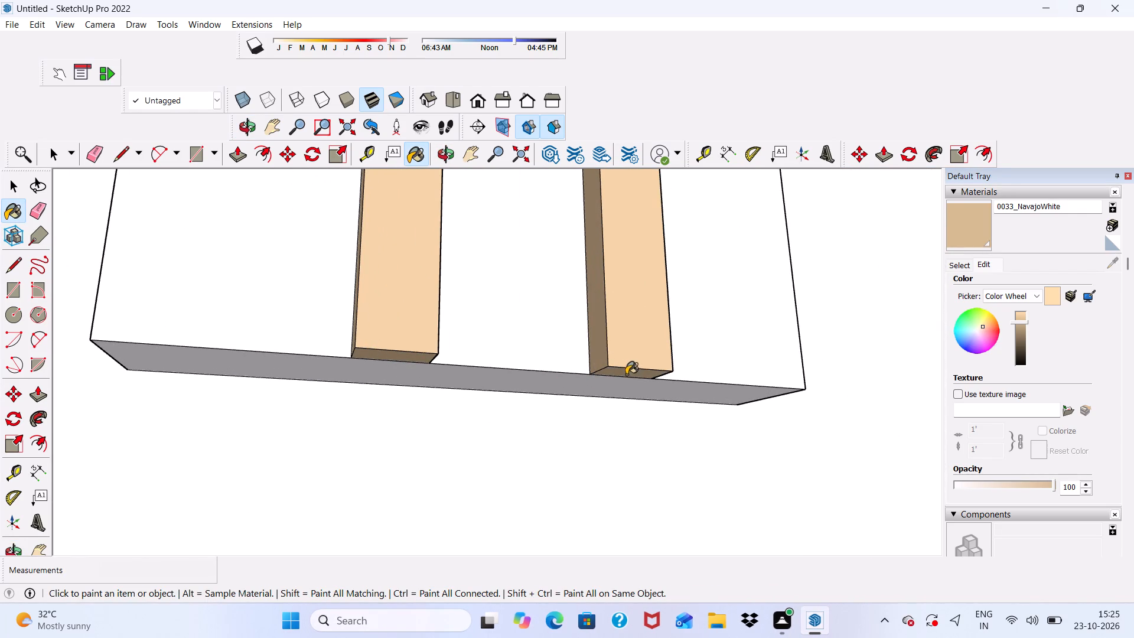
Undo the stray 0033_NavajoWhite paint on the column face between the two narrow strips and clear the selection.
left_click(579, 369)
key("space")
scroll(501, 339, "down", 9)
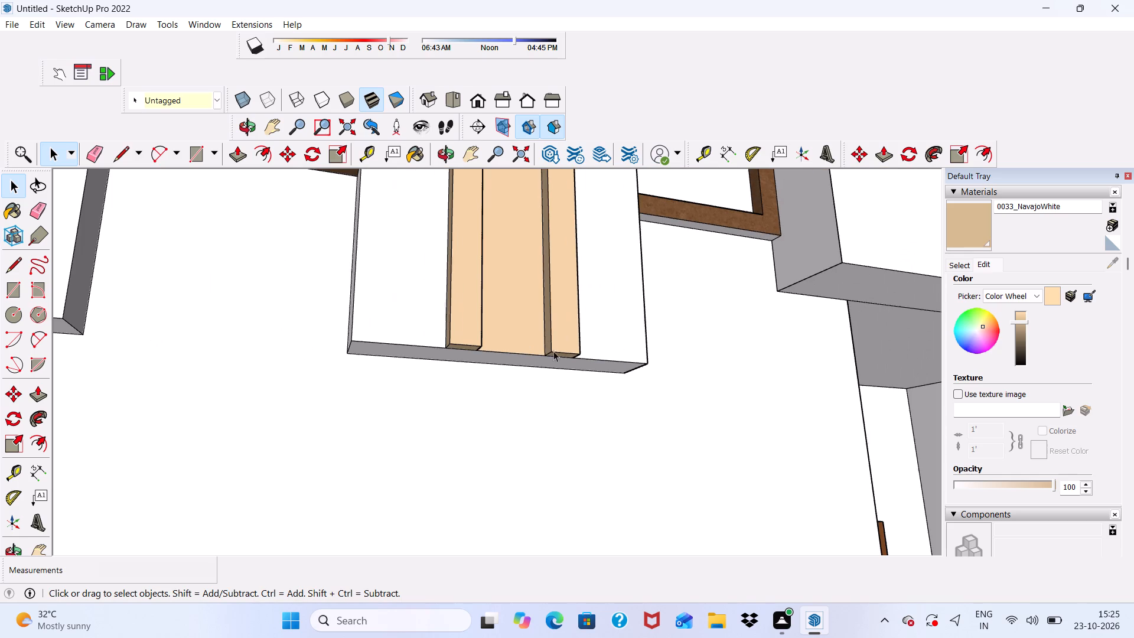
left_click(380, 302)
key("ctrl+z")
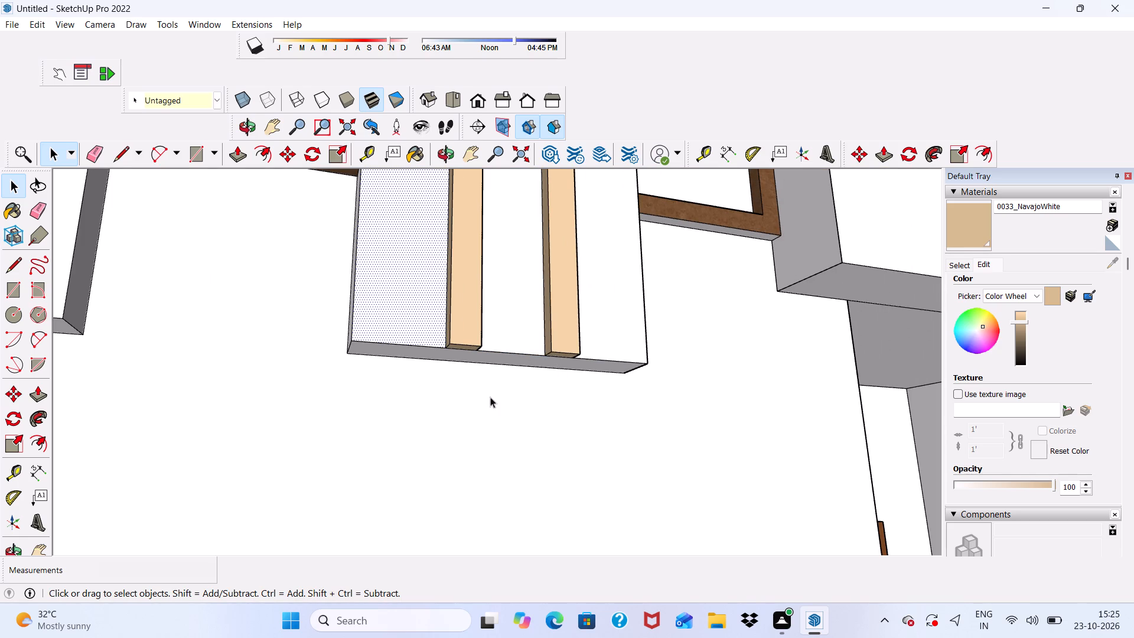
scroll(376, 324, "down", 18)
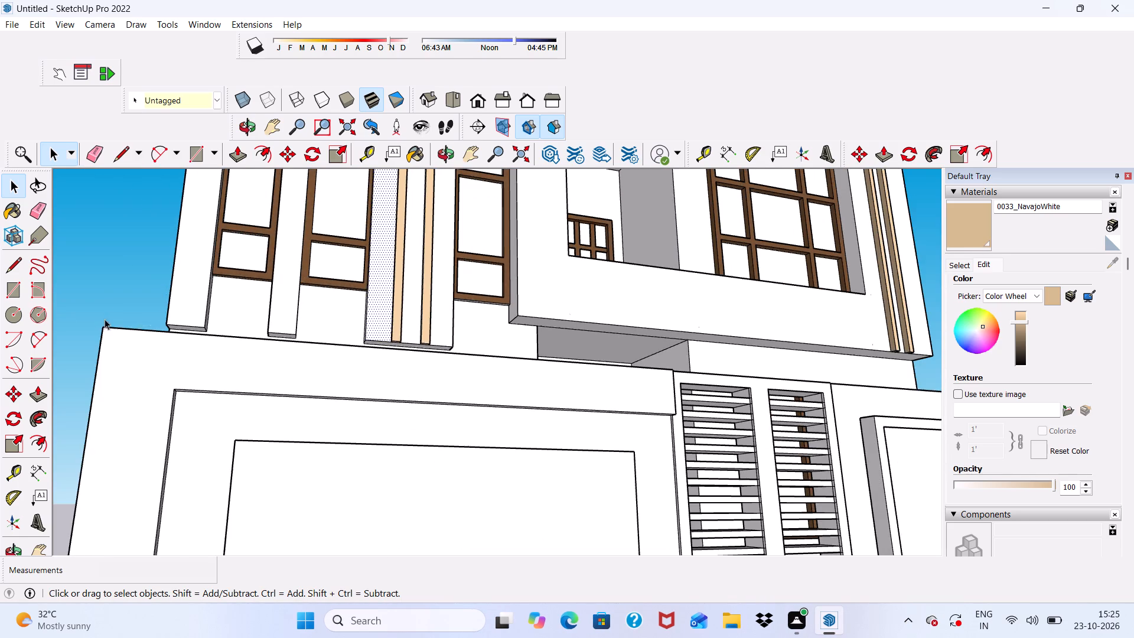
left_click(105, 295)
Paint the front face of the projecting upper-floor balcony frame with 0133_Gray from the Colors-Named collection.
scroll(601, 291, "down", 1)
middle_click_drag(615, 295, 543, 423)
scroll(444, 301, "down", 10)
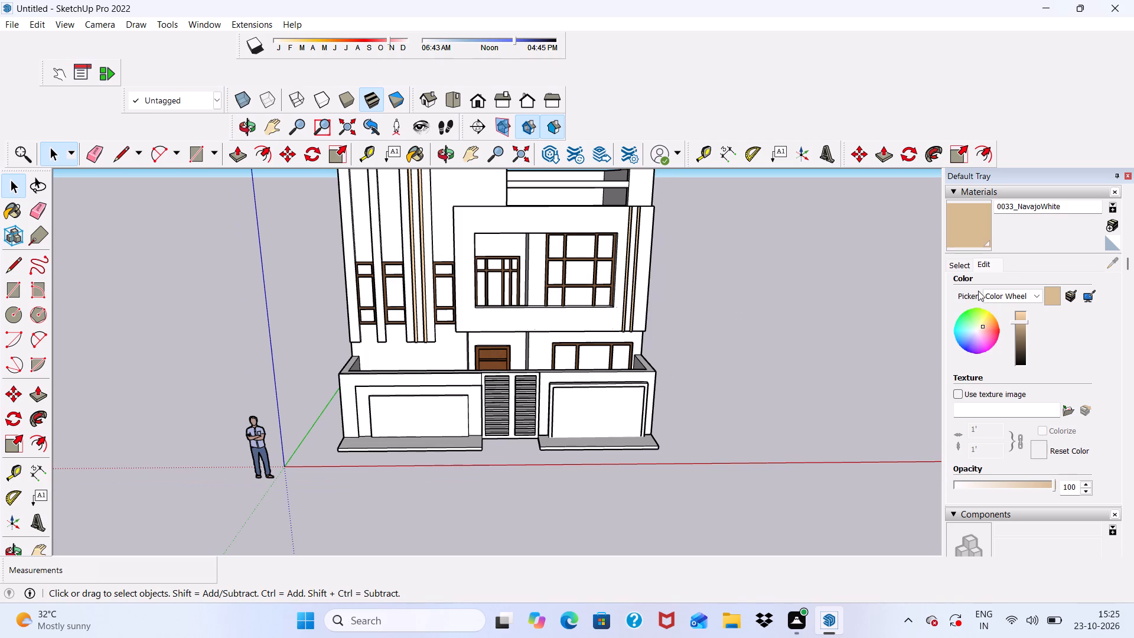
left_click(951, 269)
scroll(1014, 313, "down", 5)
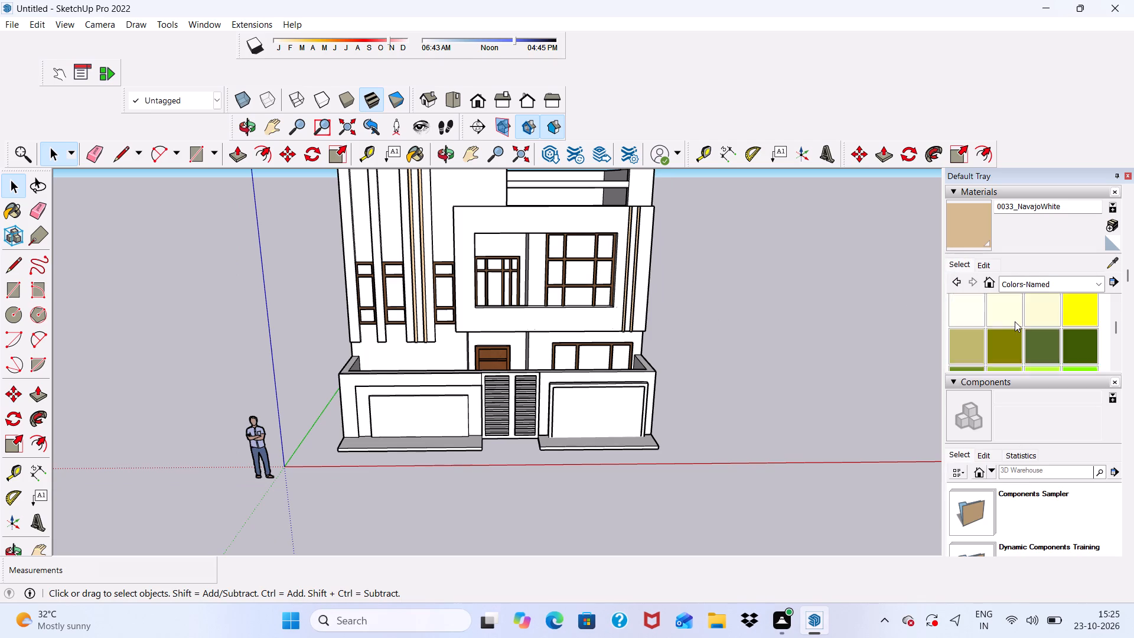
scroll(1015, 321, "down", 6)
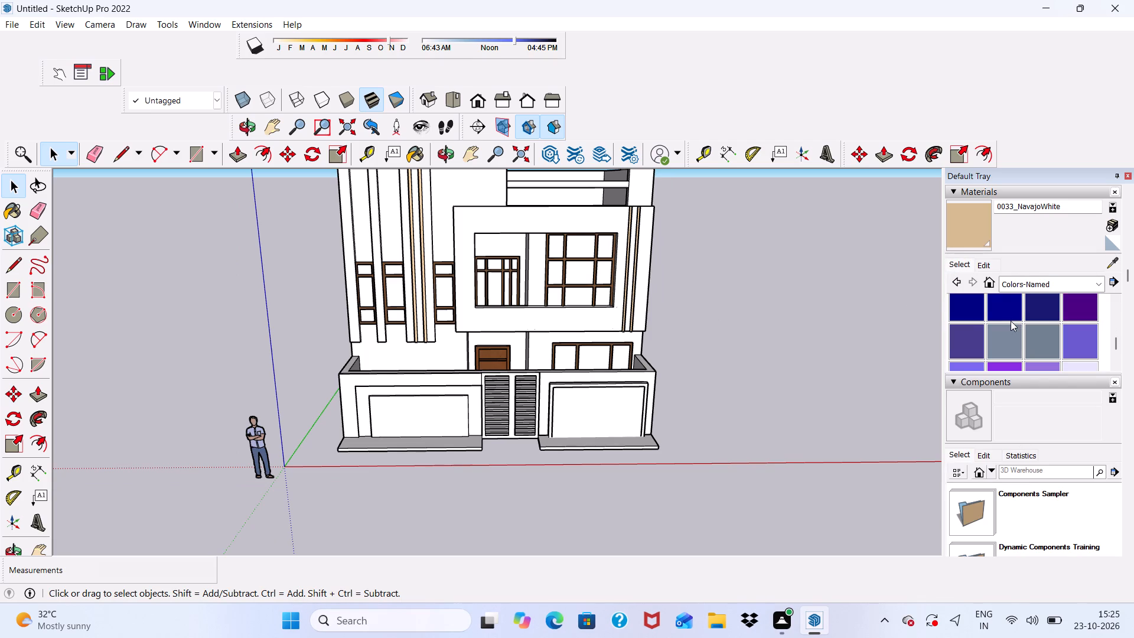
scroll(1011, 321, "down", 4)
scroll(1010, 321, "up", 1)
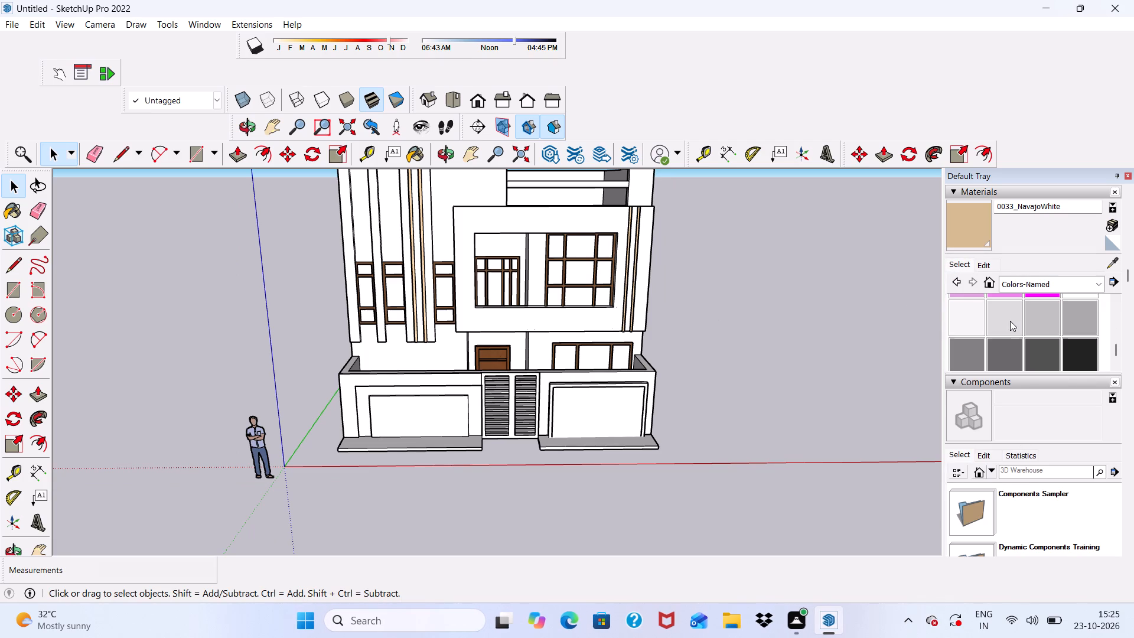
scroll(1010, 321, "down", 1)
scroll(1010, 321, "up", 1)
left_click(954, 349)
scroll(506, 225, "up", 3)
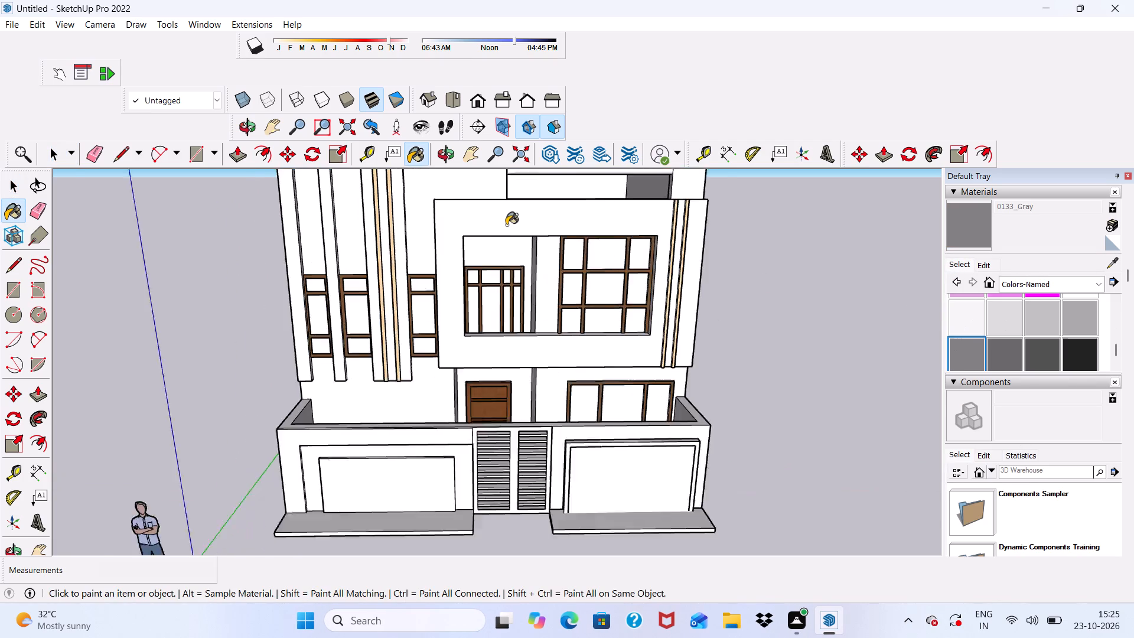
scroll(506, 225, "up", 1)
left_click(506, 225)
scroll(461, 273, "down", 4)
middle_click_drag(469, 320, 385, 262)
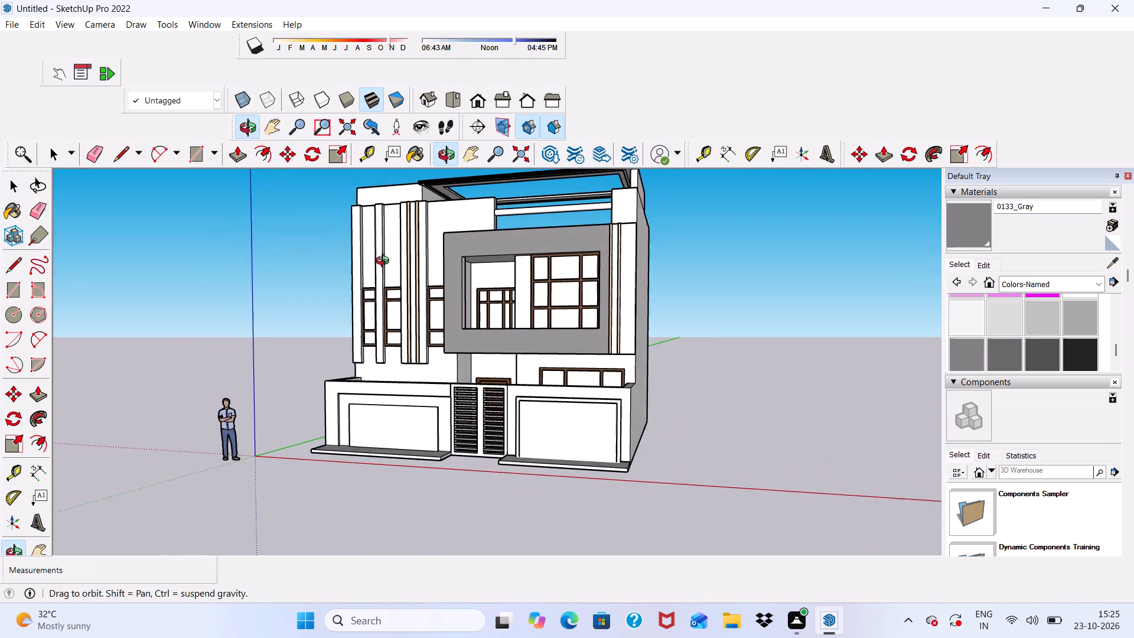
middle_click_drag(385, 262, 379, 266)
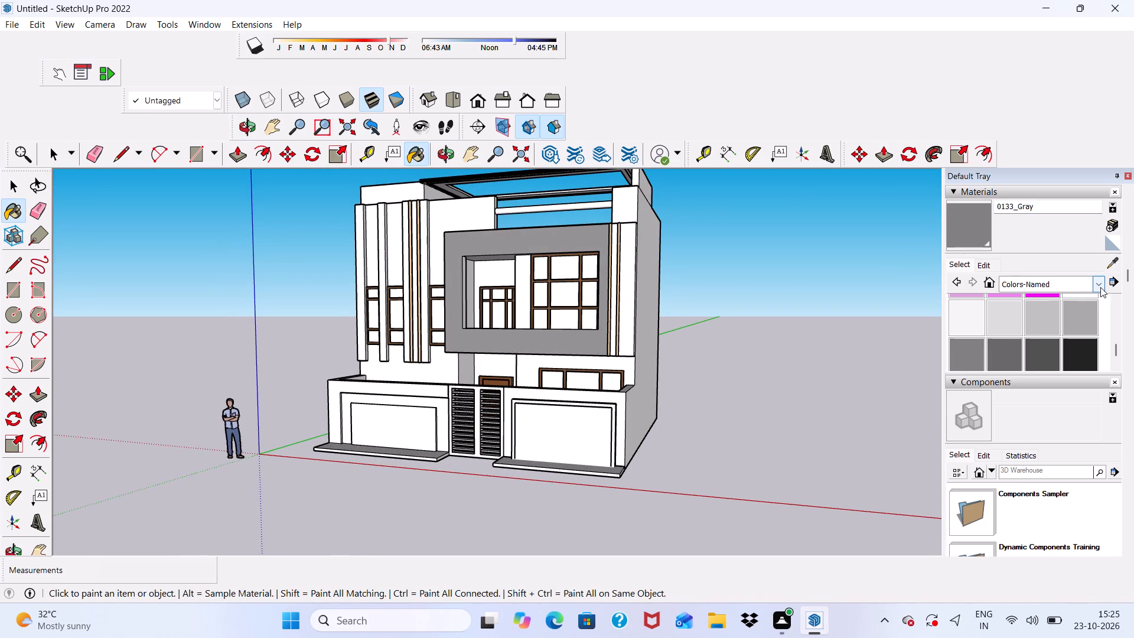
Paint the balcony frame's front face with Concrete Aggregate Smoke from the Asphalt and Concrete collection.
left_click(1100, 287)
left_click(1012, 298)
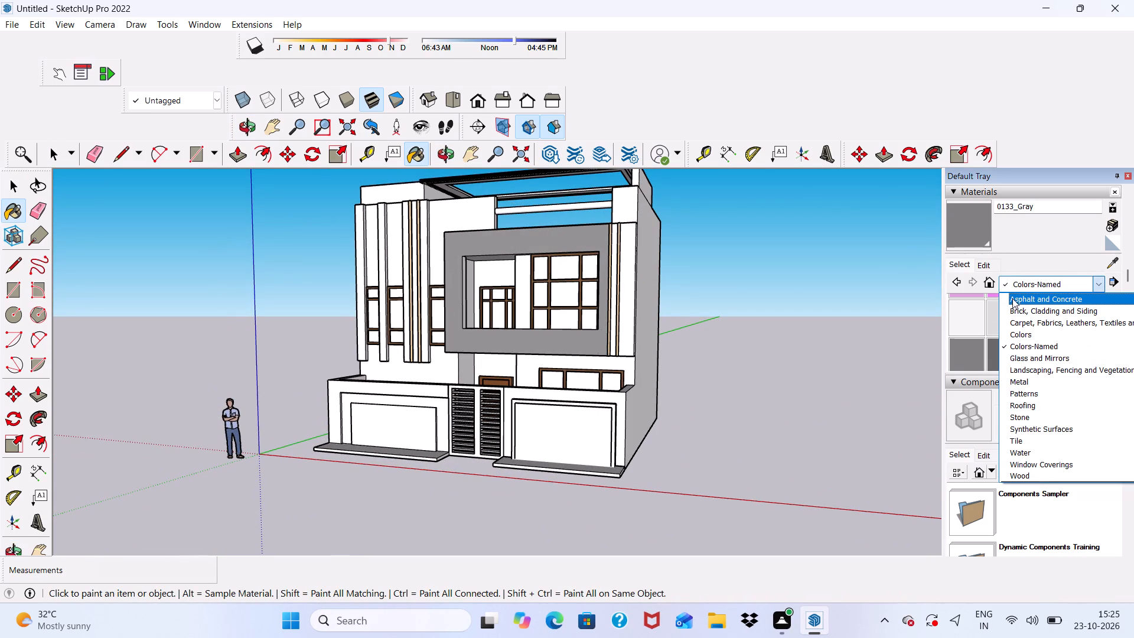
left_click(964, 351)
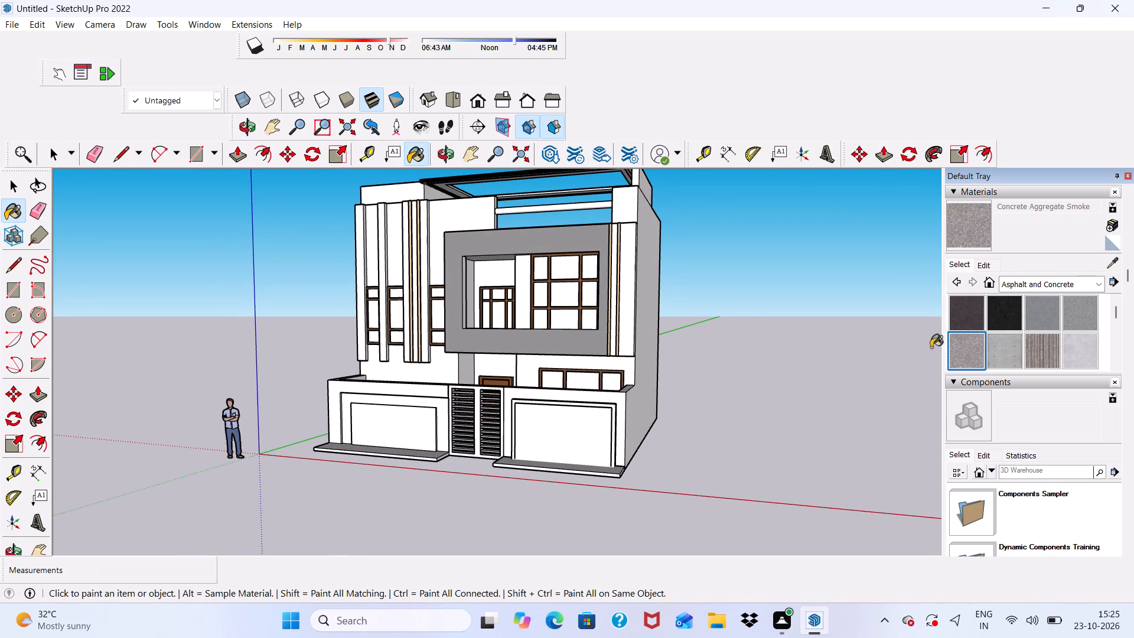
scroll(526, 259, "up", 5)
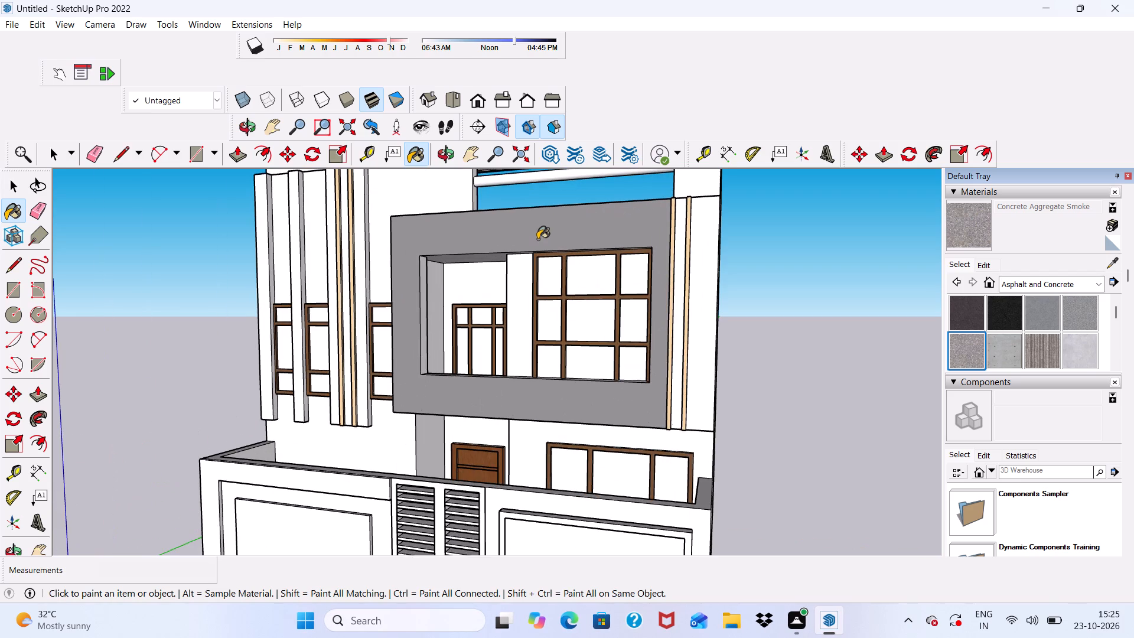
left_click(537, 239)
Paint the balcony frame's front face with Blacktop Old 01 from the Asphalt and Concrete collection.
scroll(558, 265, "up", 4)
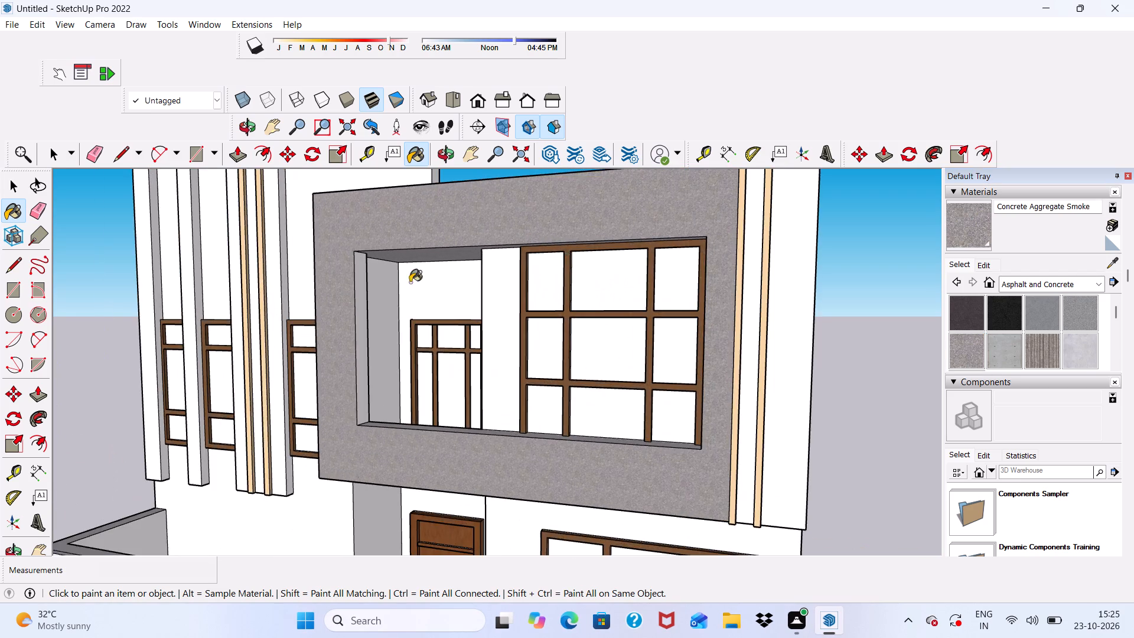
scroll(367, 297, "up", 3)
left_click(1045, 314)
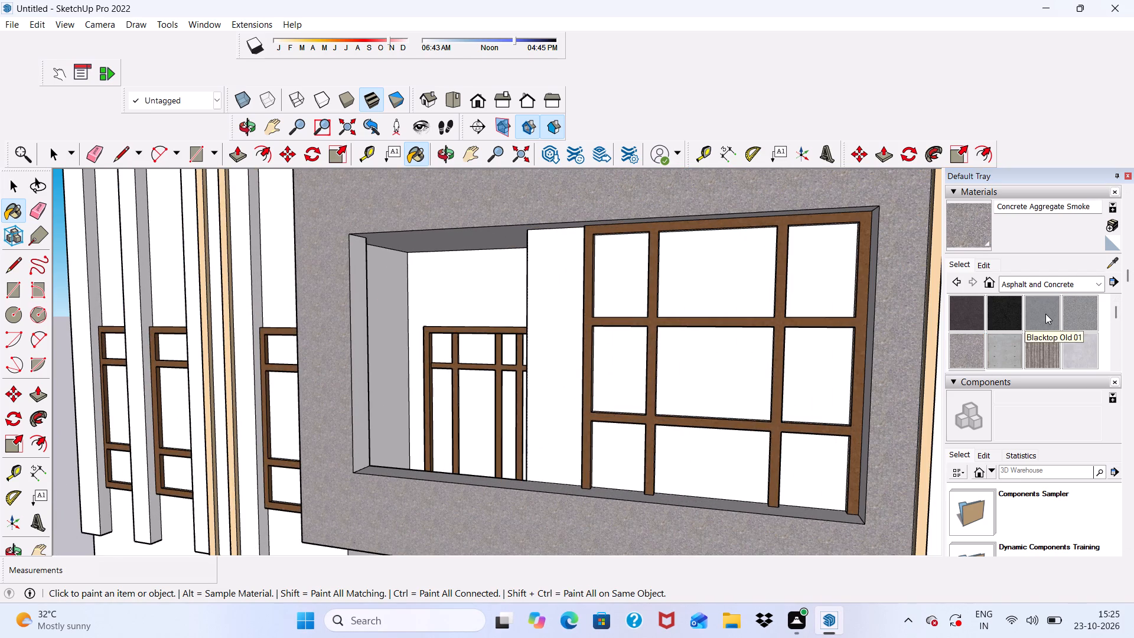
scroll(532, 276, "up", 3)
left_click(514, 197)
scroll(523, 346, "down", 3)
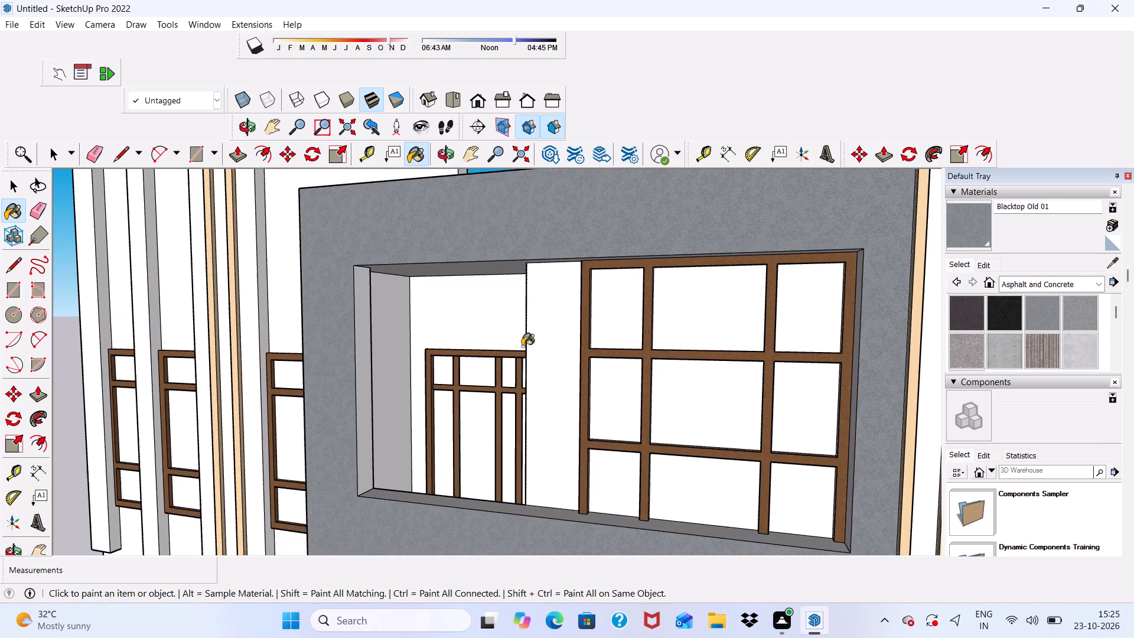
Paint the left, bottom and right inner faces of the balcony frame's opening with Blacktop Old 01.
scroll(475, 314, "down", 5)
middle_click_drag(473, 354, 569, 396)
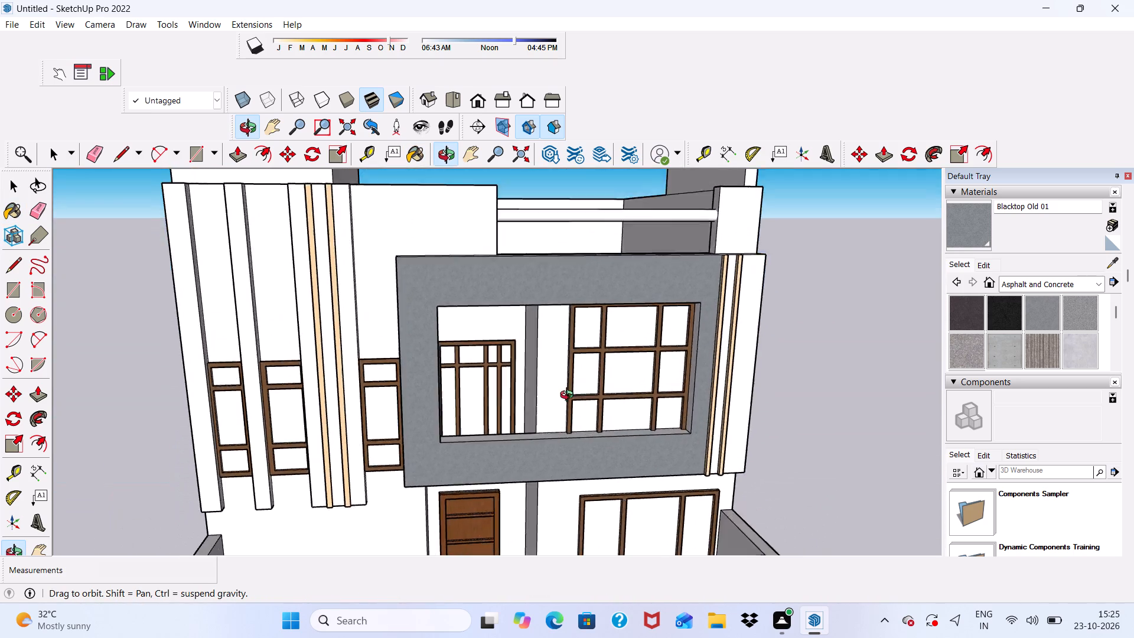
middle_click_drag(569, 396, 384, 416)
scroll(361, 350, "up", 4)
scroll(426, 351, "up", 9)
left_click(412, 328)
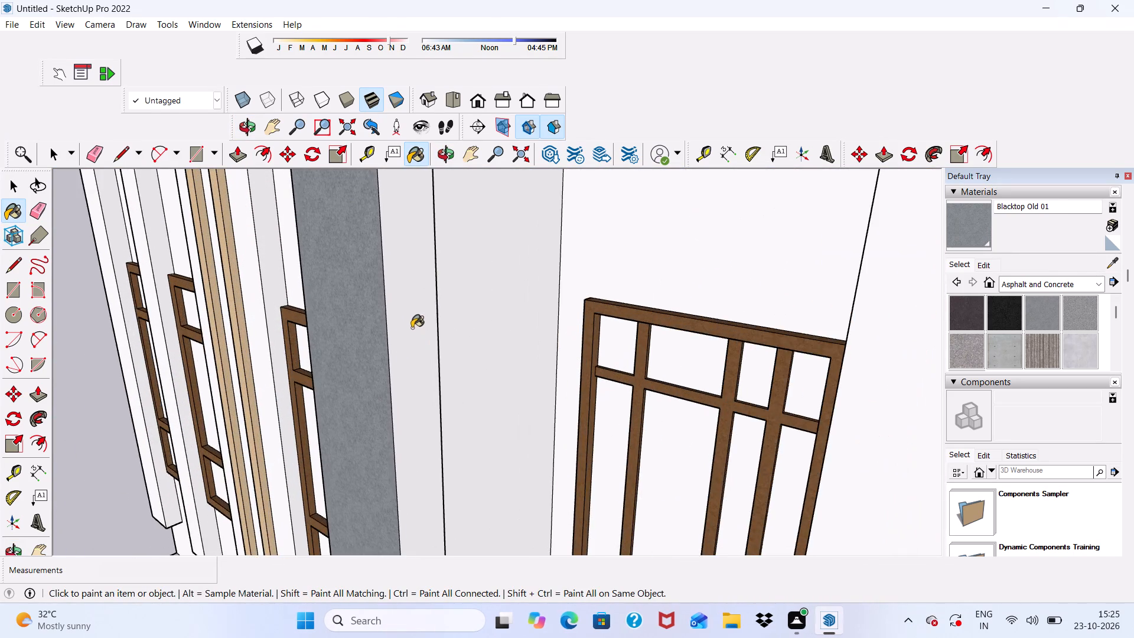
scroll(412, 328, "down", 10)
middle_click_drag(479, 391, 496, 461)
scroll(496, 471, "up", 4)
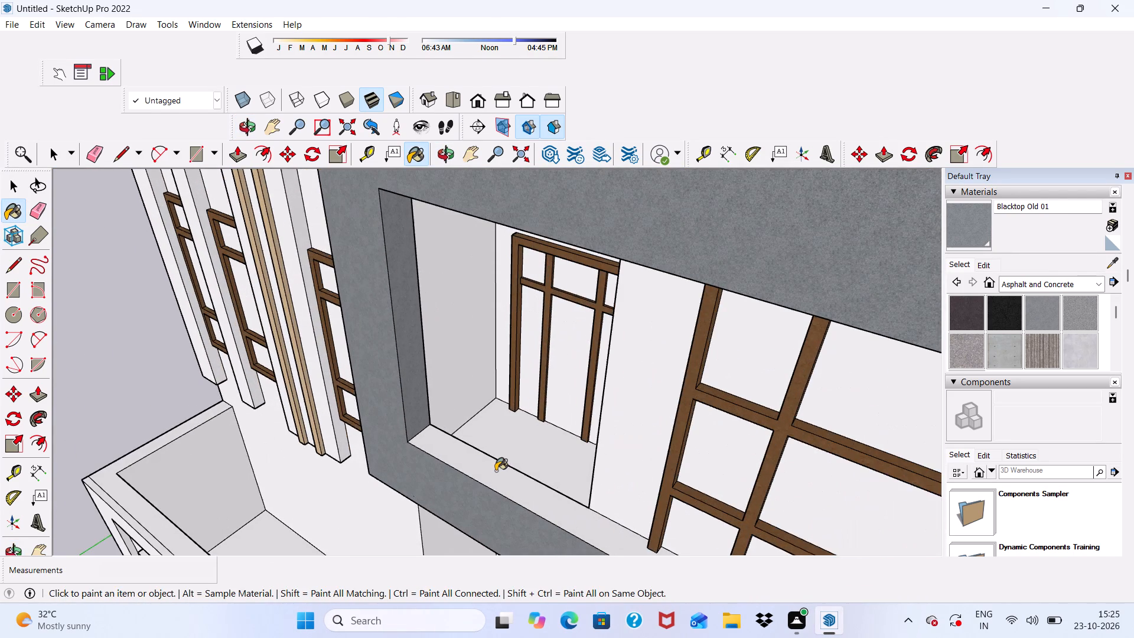
left_click(496, 471)
scroll(425, 359, "down", 6)
middle_click_drag(432, 438, 783, 338)
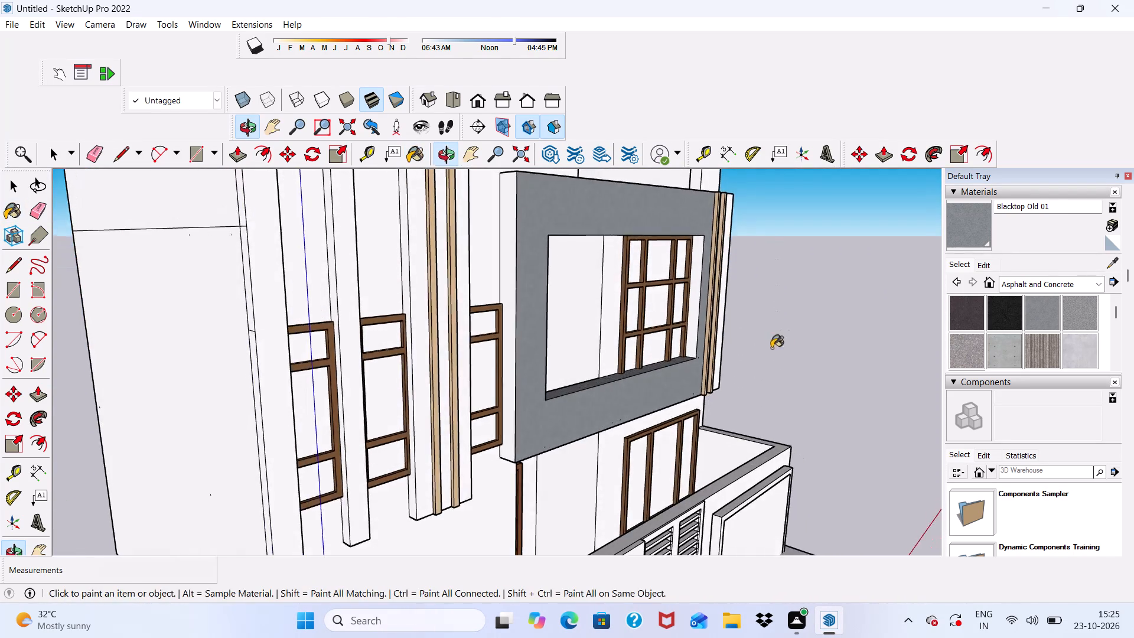
scroll(690, 312, "up", 5)
scroll(680, 270, "down", 1)
scroll(694, 268, "up", 1)
left_click(702, 261)
scroll(680, 258, "down", 4)
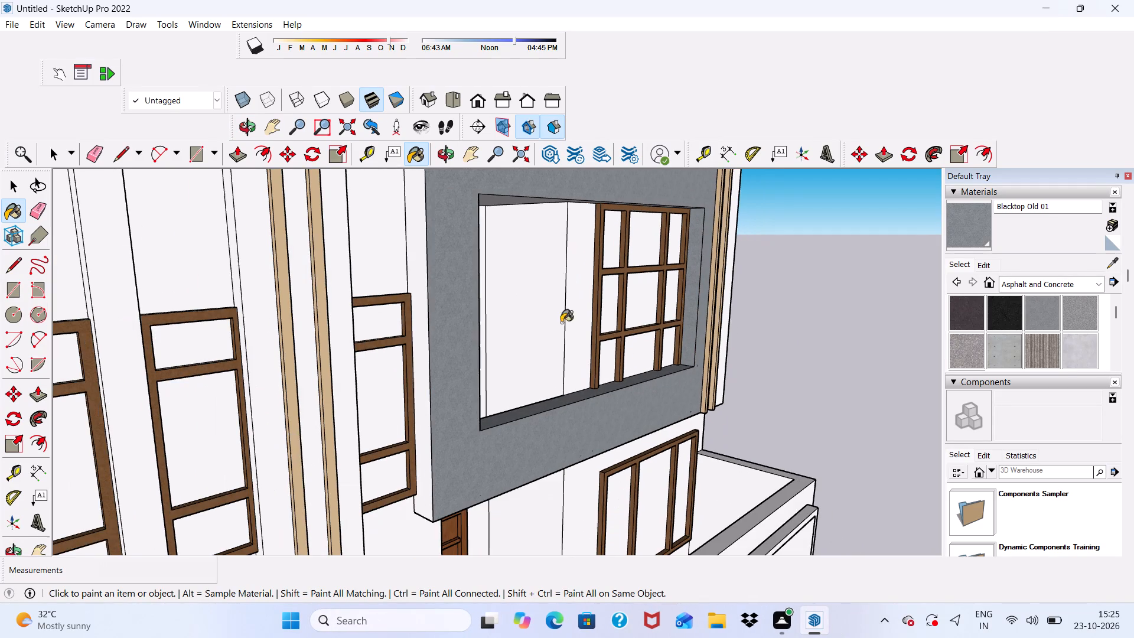
Paint the balcony frame's outer left side, top face and underside with Blacktop Old 01.
scroll(448, 345, "up", 3)
left_click(449, 341)
scroll(425, 287, "down", 4)
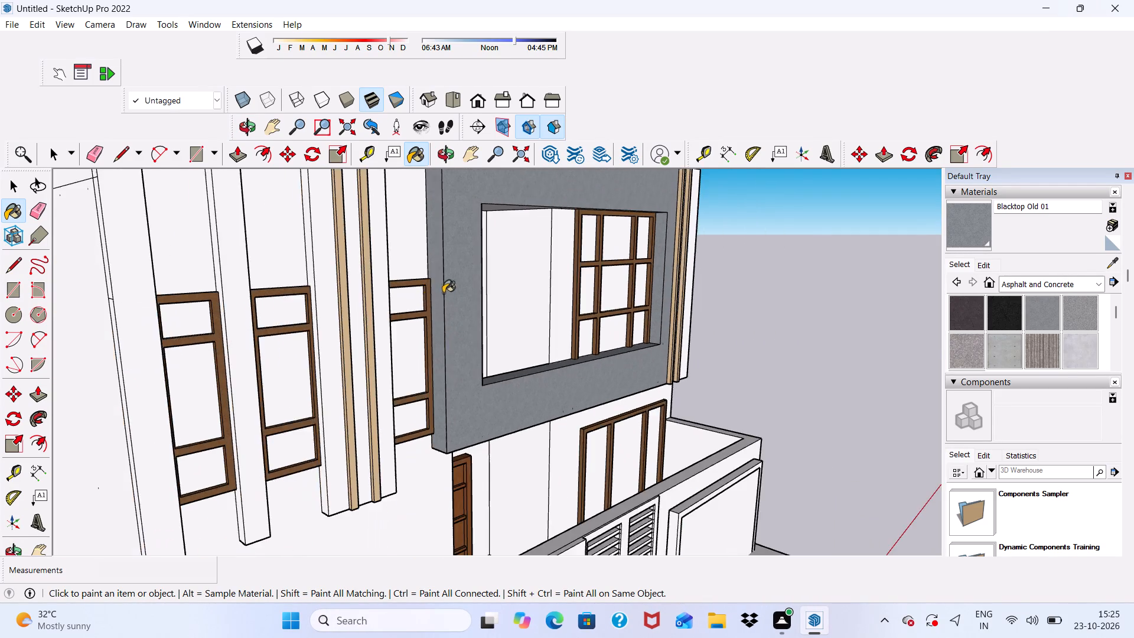
scroll(443, 293, "down", 7)
middle_click_drag(478, 333, 481, 476)
scroll(467, 256, "up", 6)
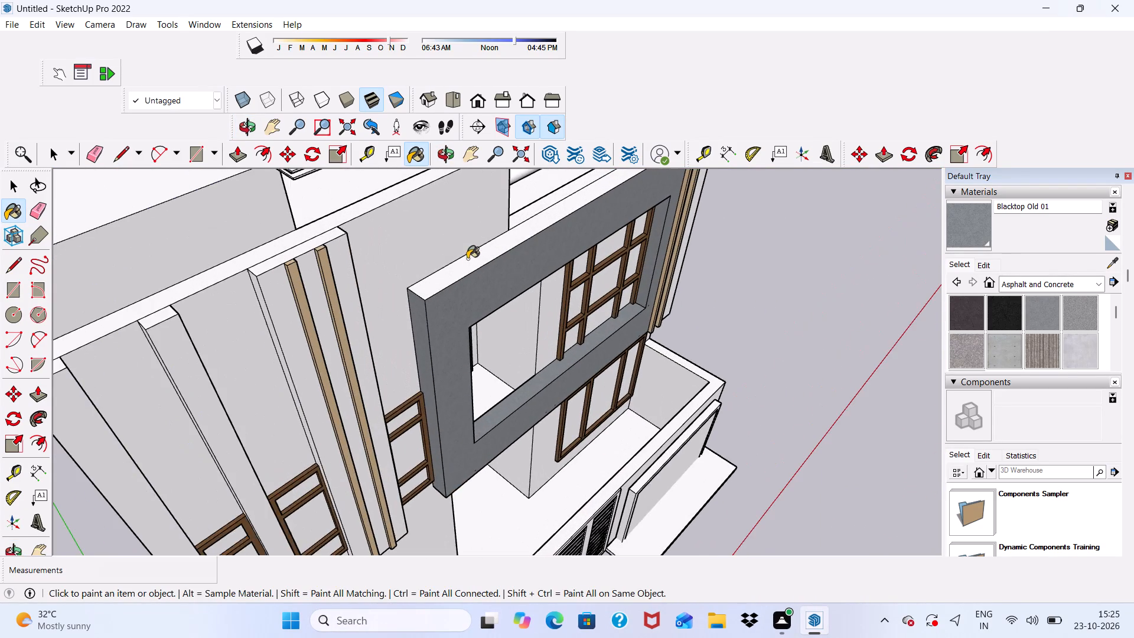
left_click(467, 266)
scroll(458, 291, "down", 4)
middle_click_drag(454, 319, 387, 20)
scroll(435, 289, "up", 1)
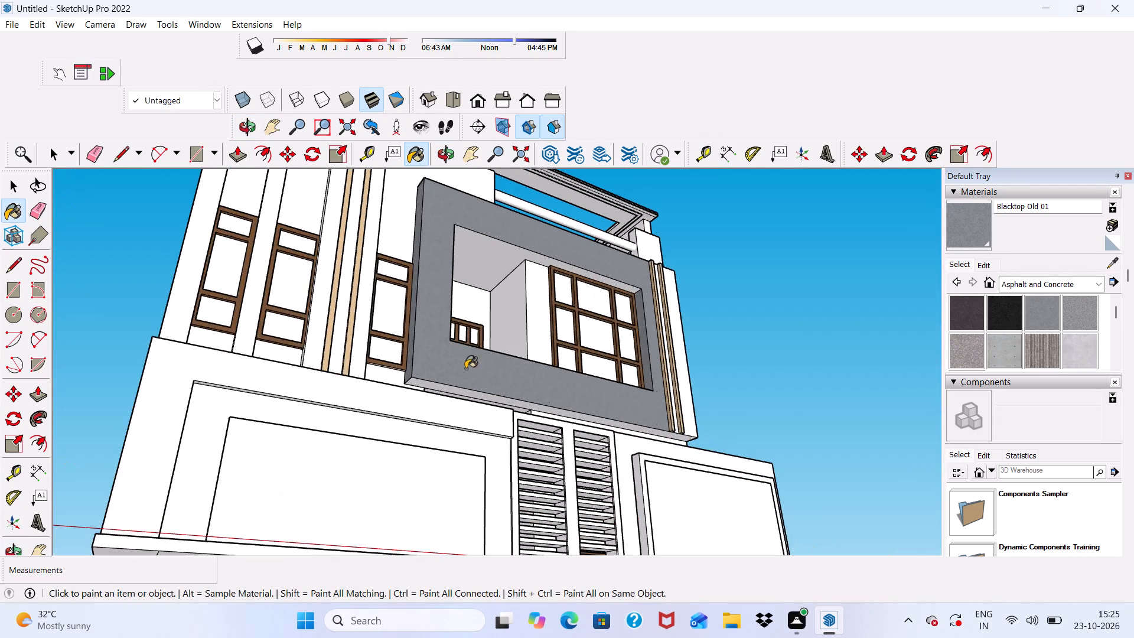
scroll(475, 421, "up", 17)
left_click(441, 387)
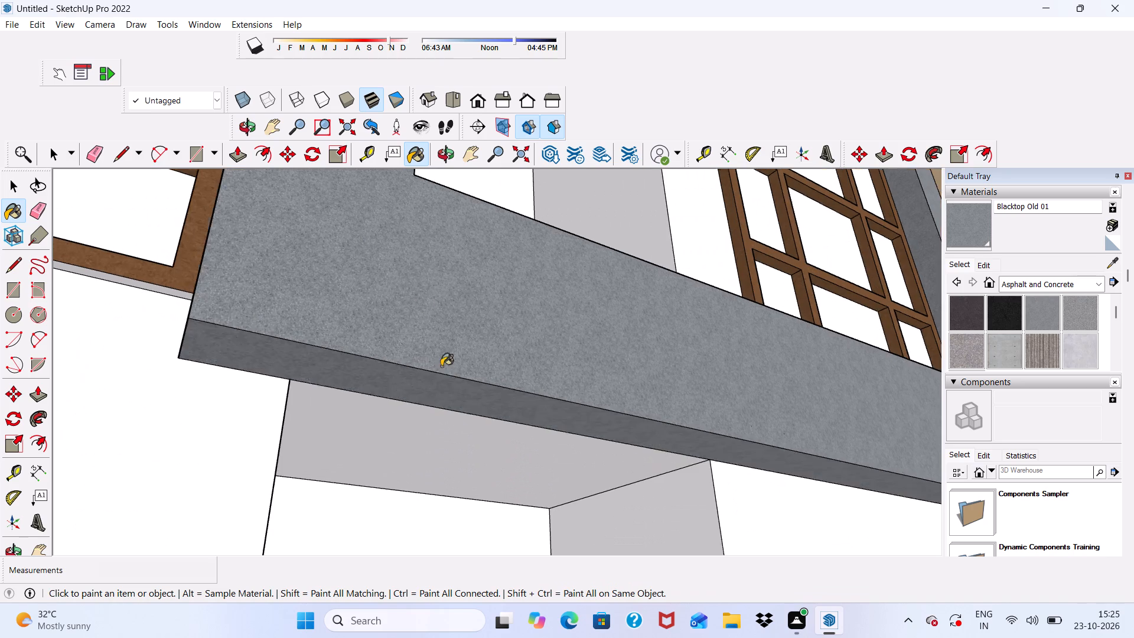
Paint the upper inner face of the balcony frame's opening with Blacktop Old 01.
scroll(366, 282, "down", 10)
scroll(634, 191, "up", 4)
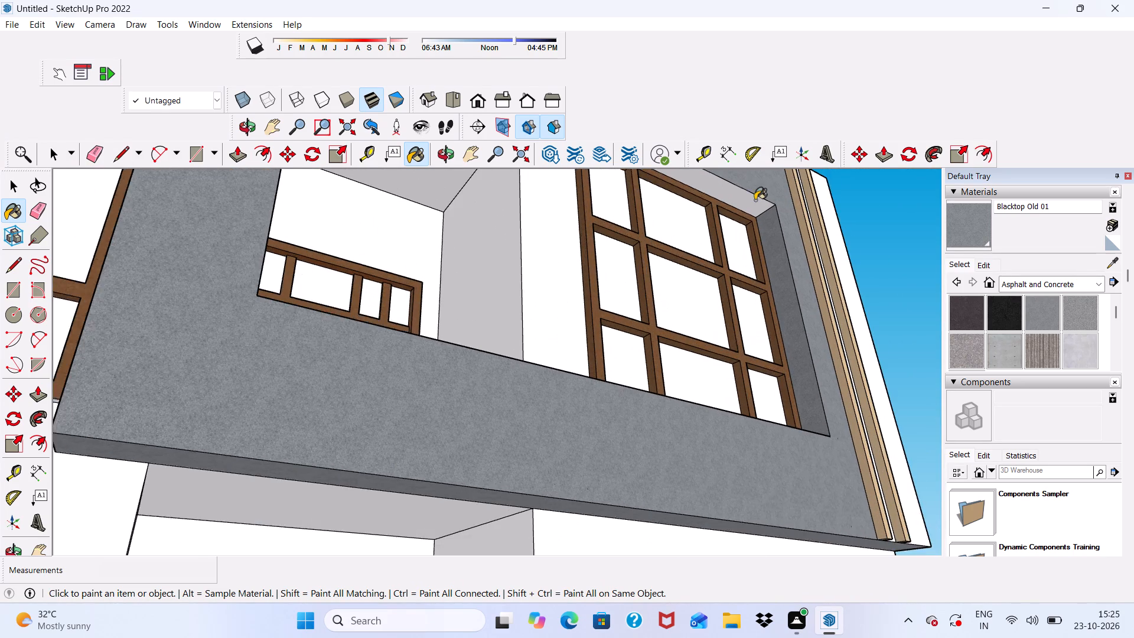
scroll(755, 200, "up", 1)
left_click(742, 203)
scroll(377, 304, "down", 4)
scroll(318, 255, "down", 4)
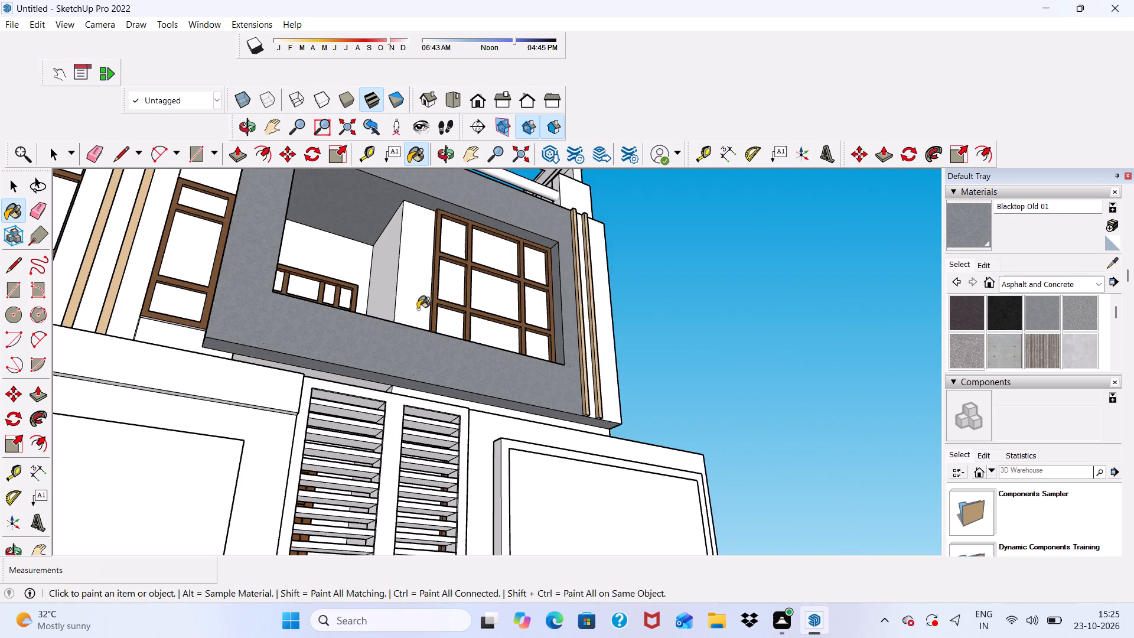
middle_click_drag(471, 308, 225, 481)
scroll(664, 375, "up", 3)
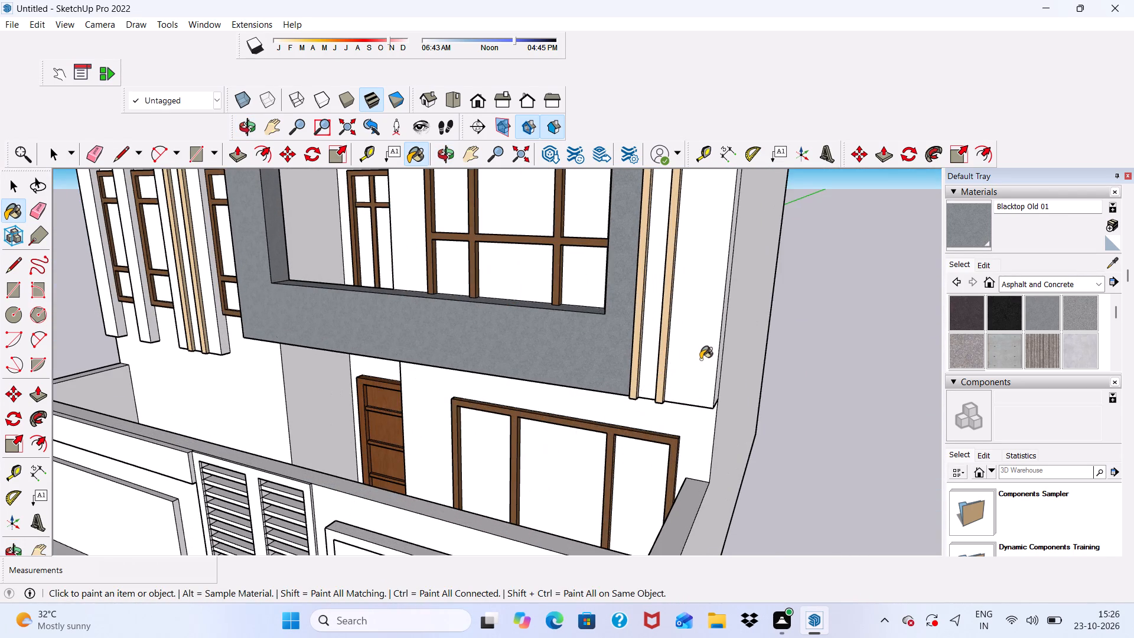
Paint the balcony frame's front face beside and between the vertical strips, plus its outer right side, with Blacktop Old 01.
left_click(700, 359)
scroll(625, 353, "up", 1)
left_click(645, 346)
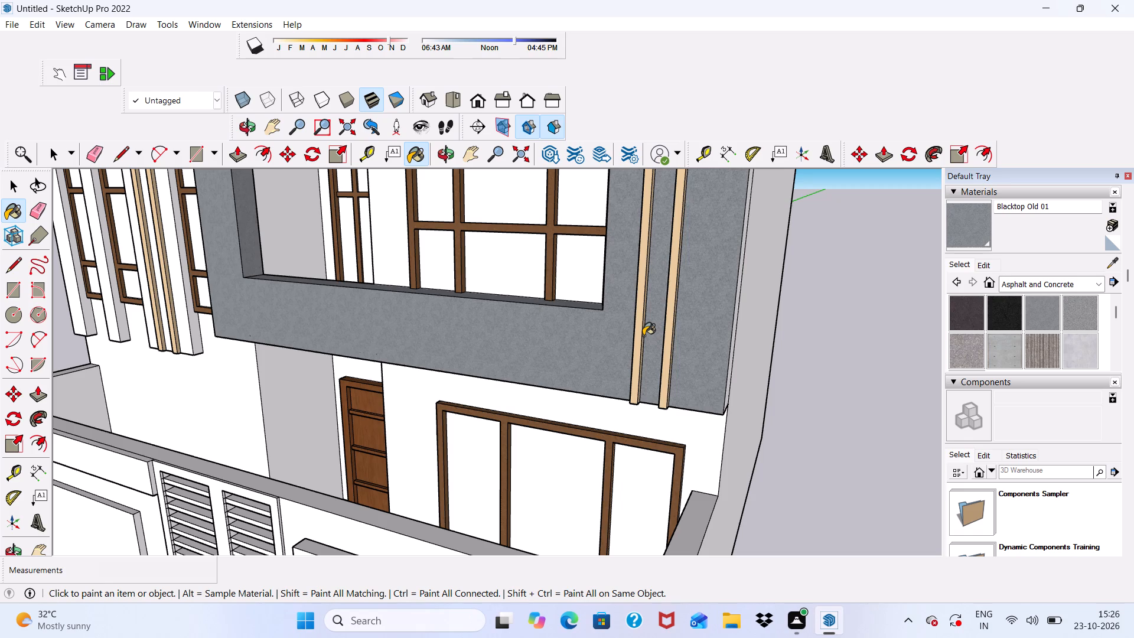
scroll(608, 325, "down", 5)
scroll(563, 340, "up", 1)
scroll(558, 340, "down", 2)
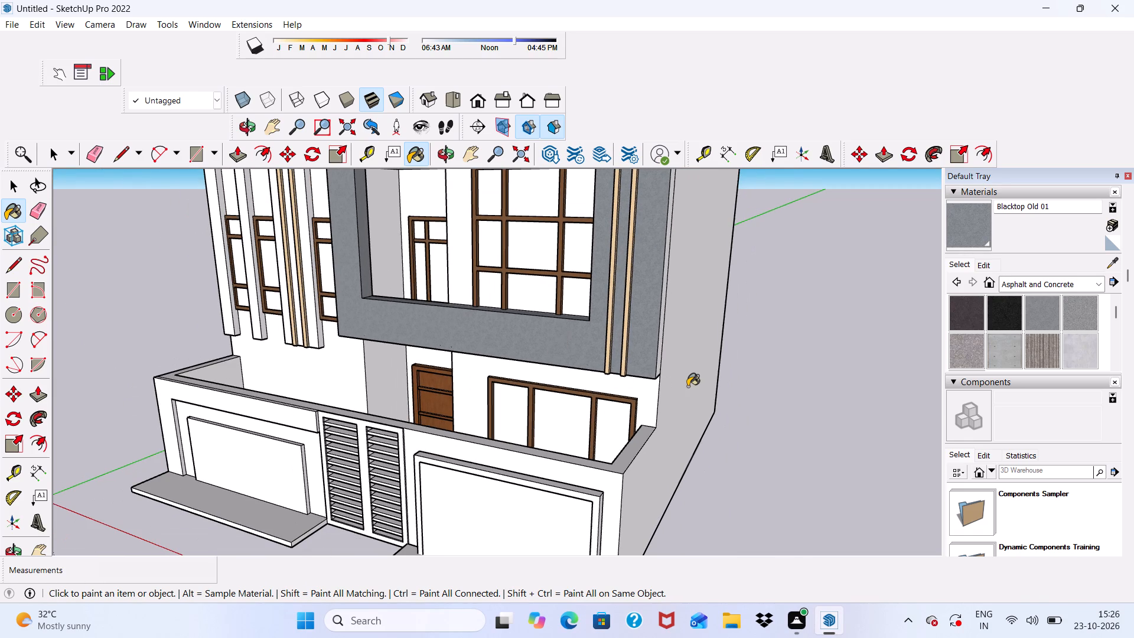
middle_click_drag(687, 386, 669, 390)
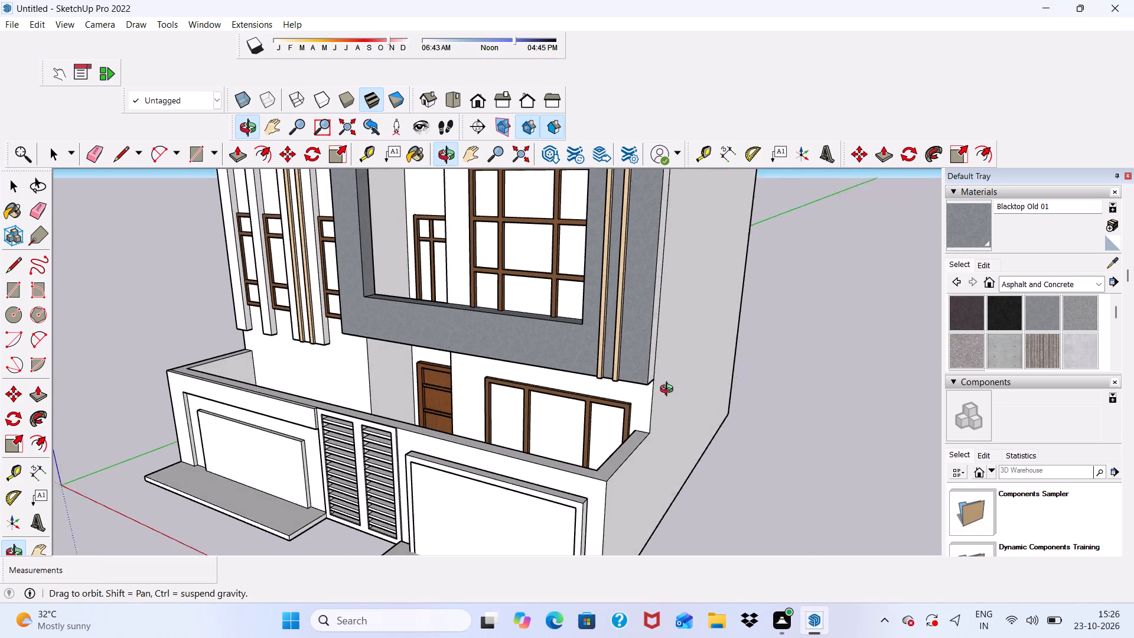
middle_click_drag(669, 390, 607, 406)
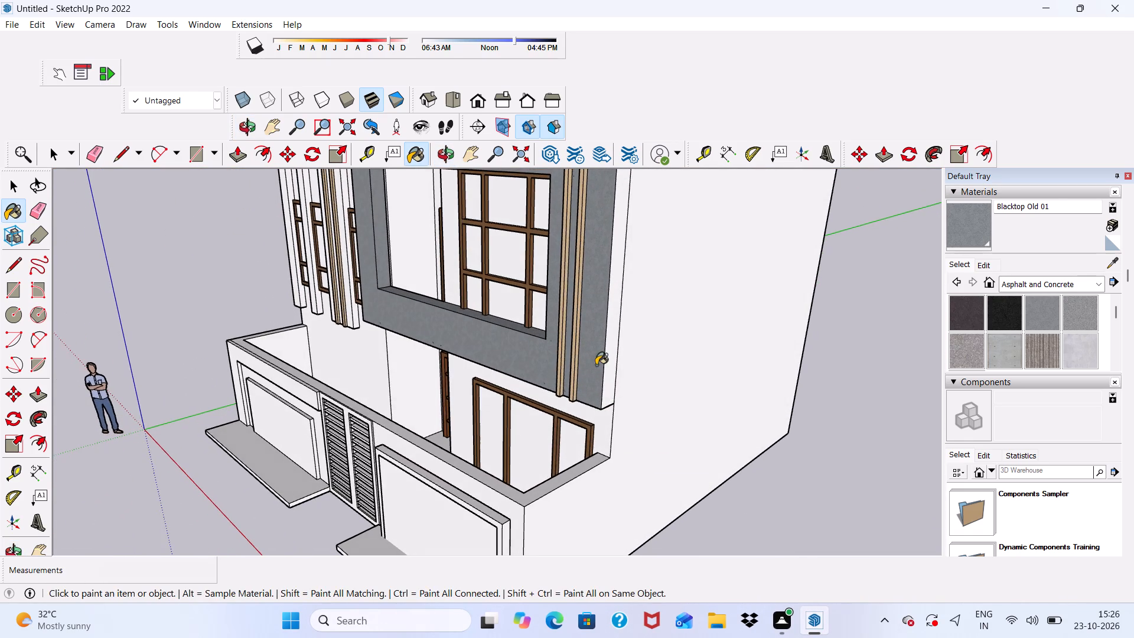
scroll(596, 364, "down", 4)
scroll(603, 348, "up", 9)
left_click(607, 303)
scroll(599, 318, "down", 4)
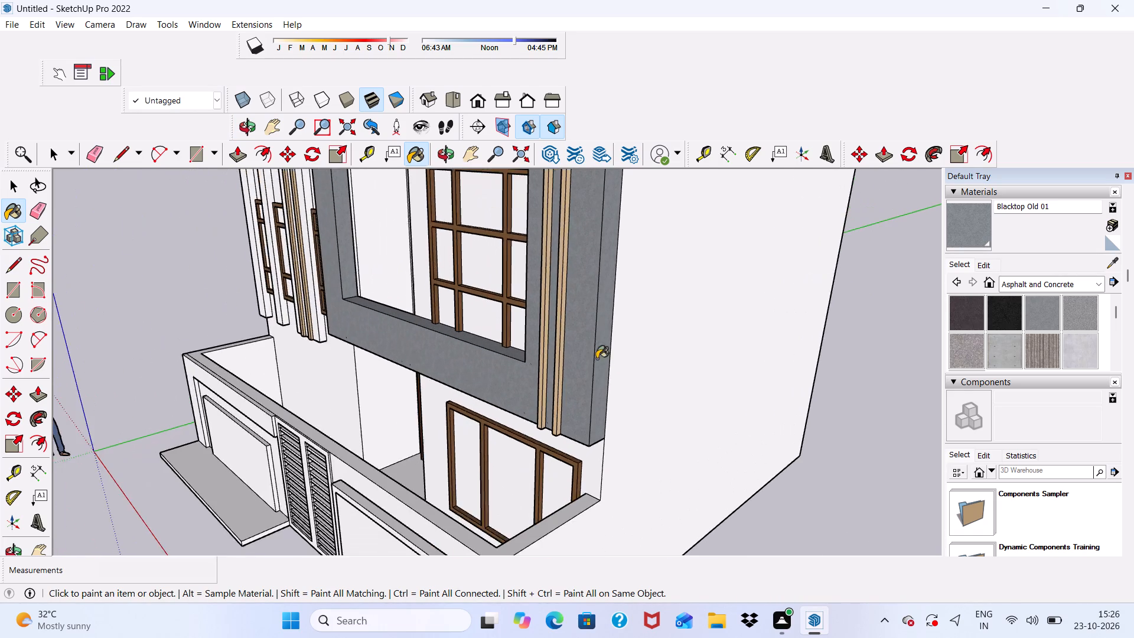
Erase the stray vertical edge on the white side wall inside the balcony, behind the frame's left upright.
scroll(597, 359, "down", 6)
scroll(587, 289, "down", 1)
middle_click_drag(587, 292, 782, 161)
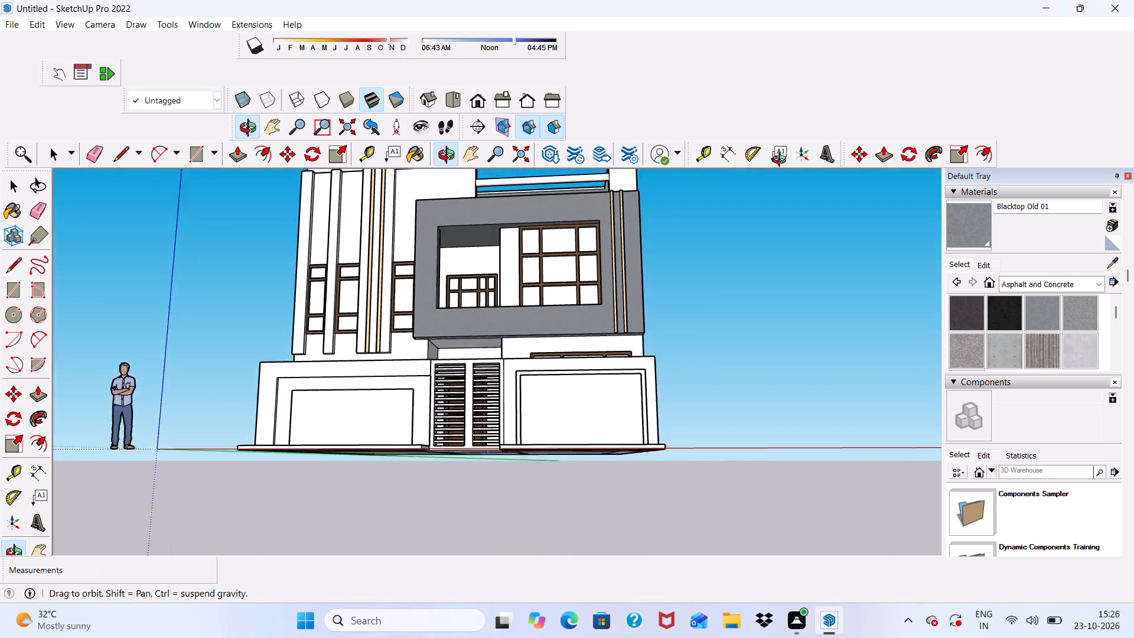
middle_click_drag(782, 161, 853, 207)
scroll(542, 321, "up", 4)
middle_click_drag(522, 281, 286, 420)
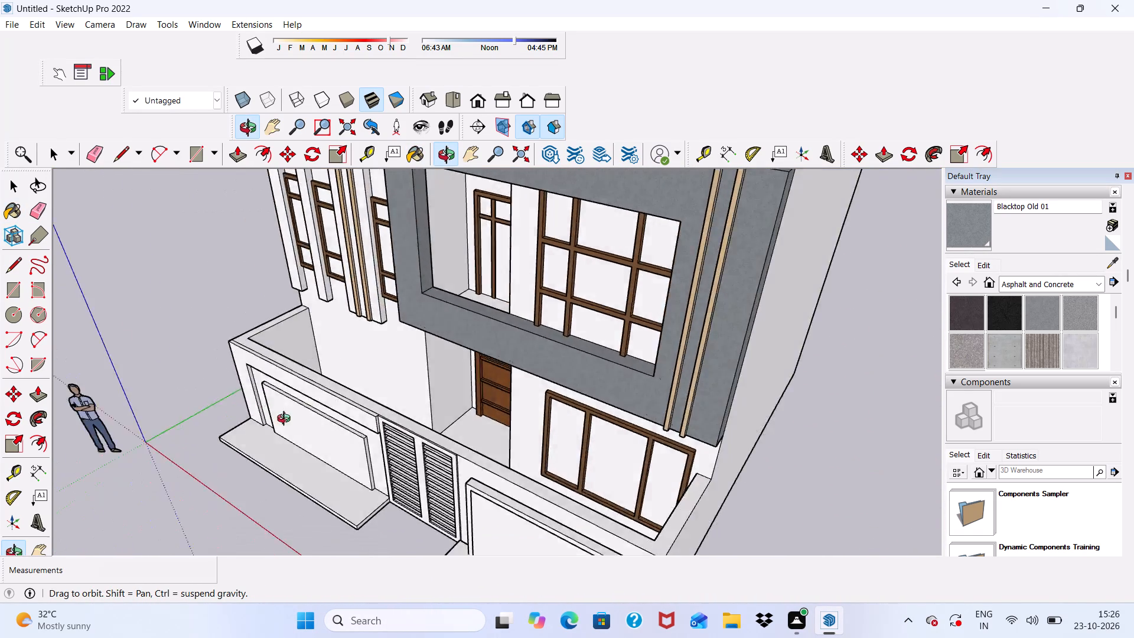
middle_click_drag(286, 420, 226, 376)
scroll(483, 236, "up", 4)
key("space")
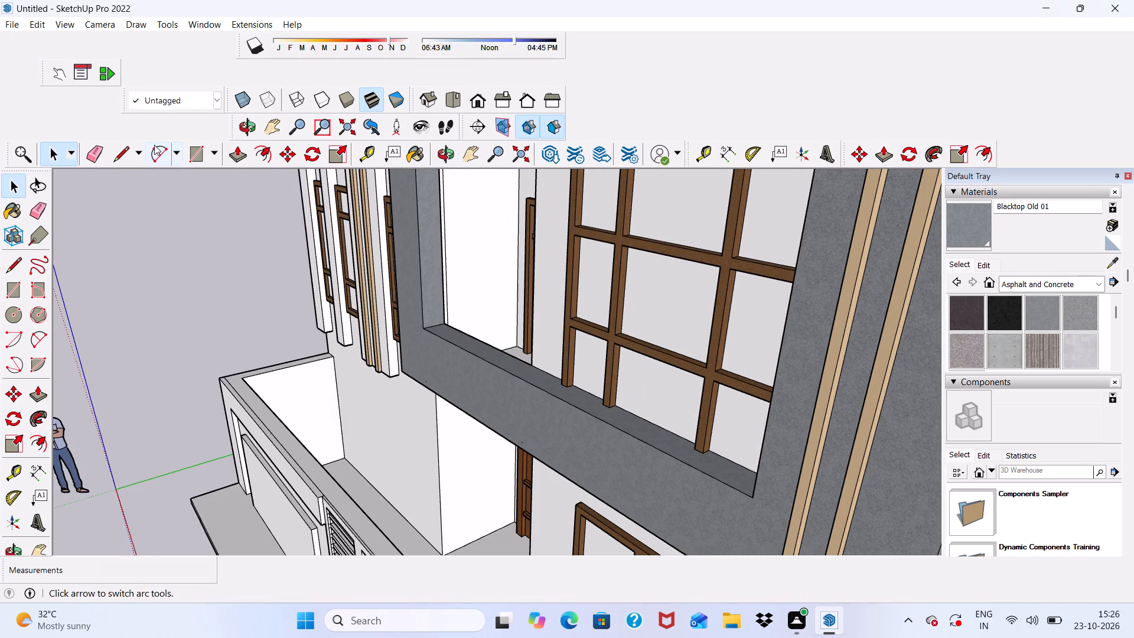
left_click(94, 151)
scroll(435, 246, "up", 5)
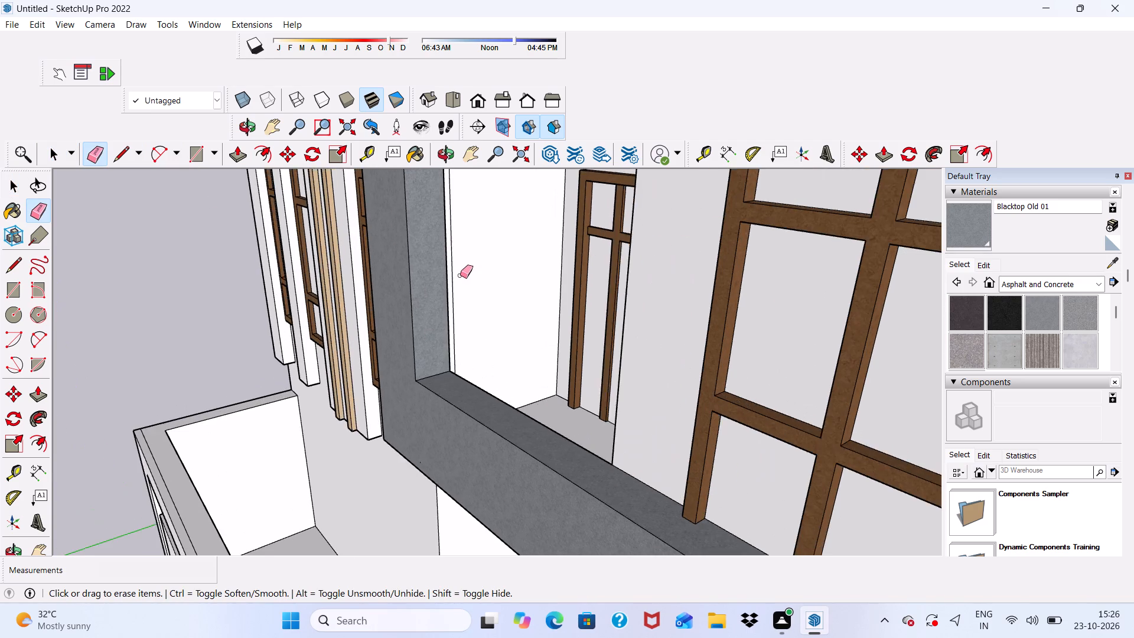
scroll(461, 276, "up", 8)
scroll(461, 282, "down", 2)
middle_click_drag(461, 283, 399, 315)
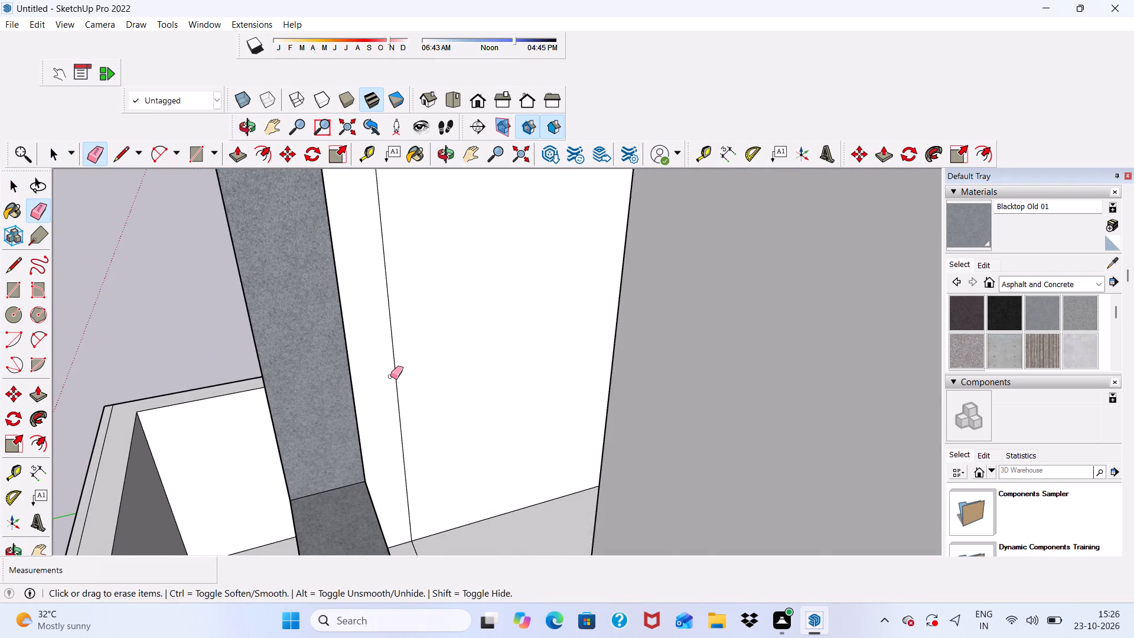
scroll(390, 387, "up", 1)
left_click_drag(395, 385, 404, 389)
key("space")
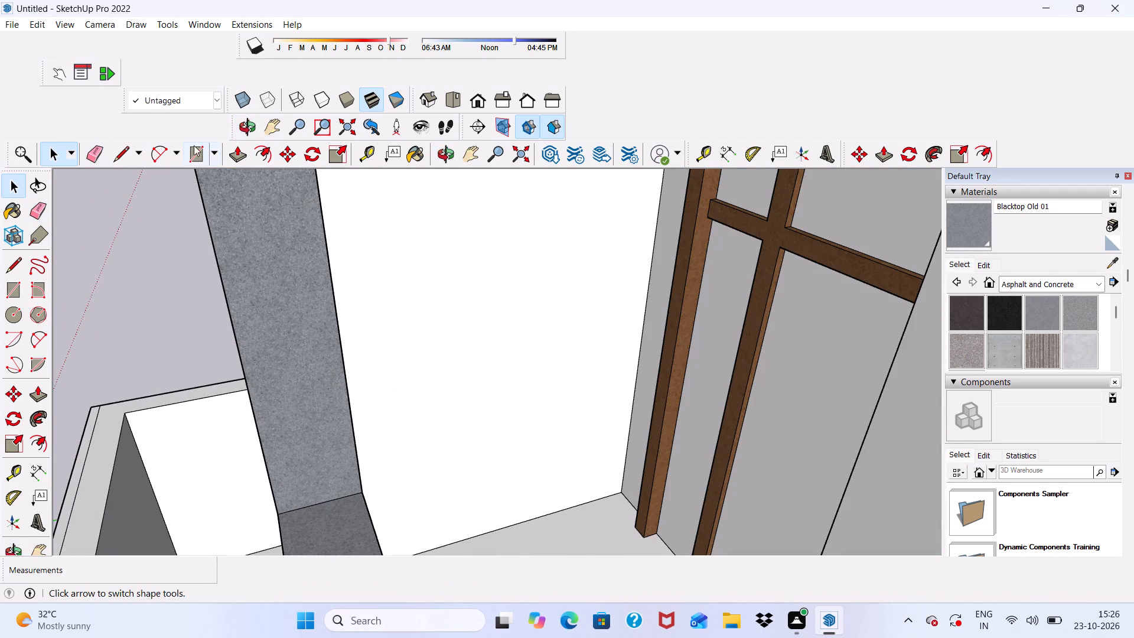
Draw a small circle low on the balcony's white side wall, close to the frame's left upright.
left_click(18, 314)
scroll(418, 392, "down", 1)
middle_click_drag(419, 398, 415, 403)
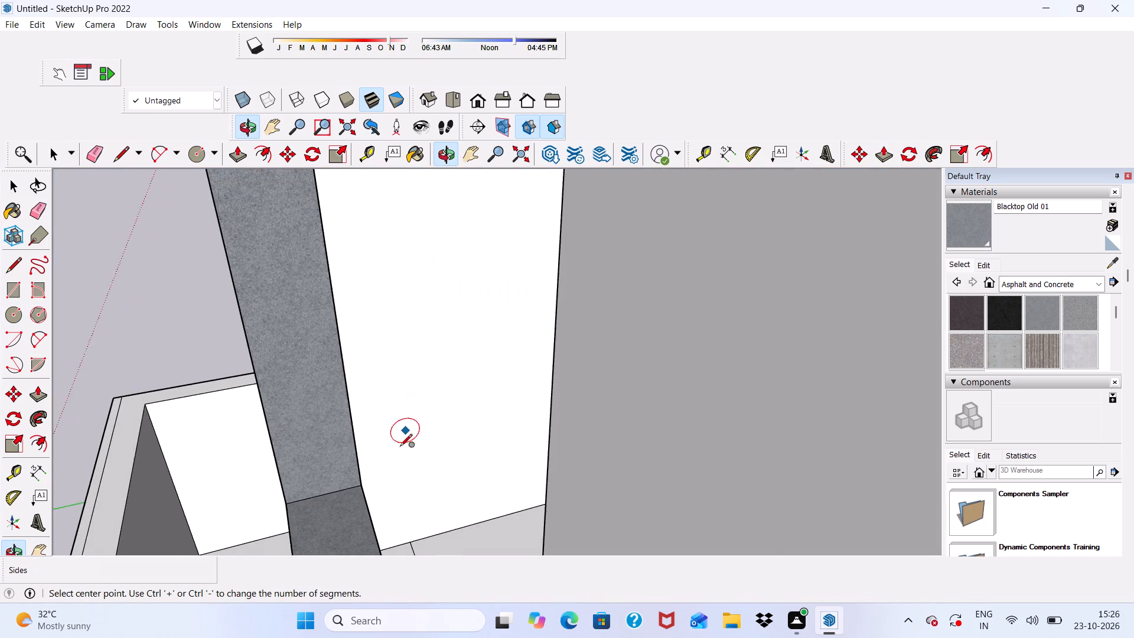
scroll(382, 525, "up", 7)
scroll(382, 379, "down", 4)
middle_click_drag(386, 441, 321, 451)
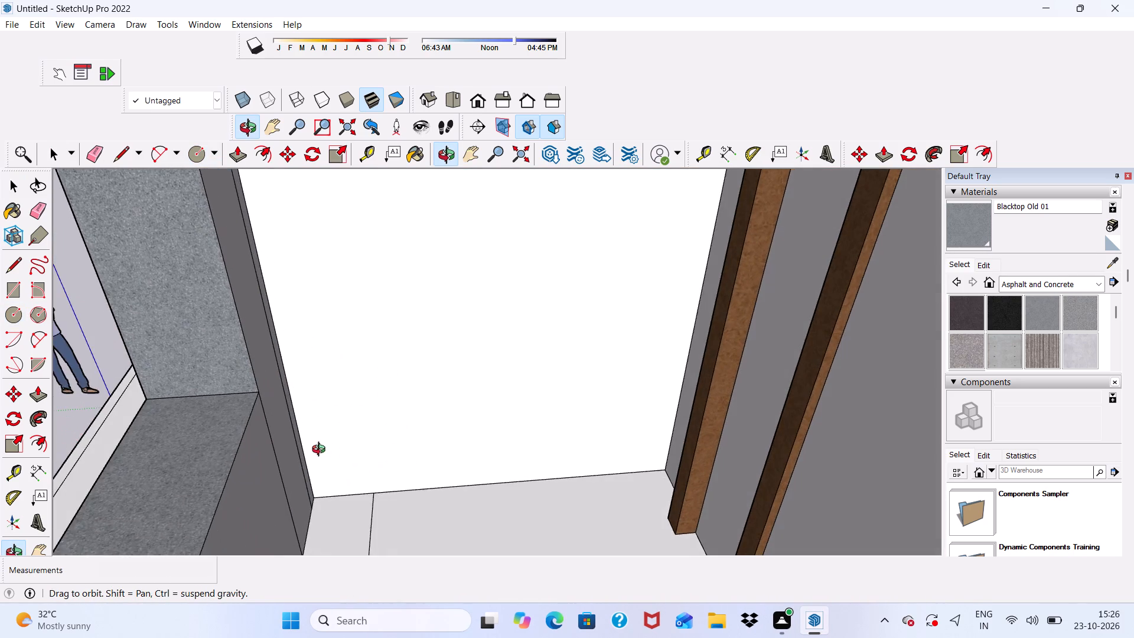
middle_click_drag(321, 451, 341, 456)
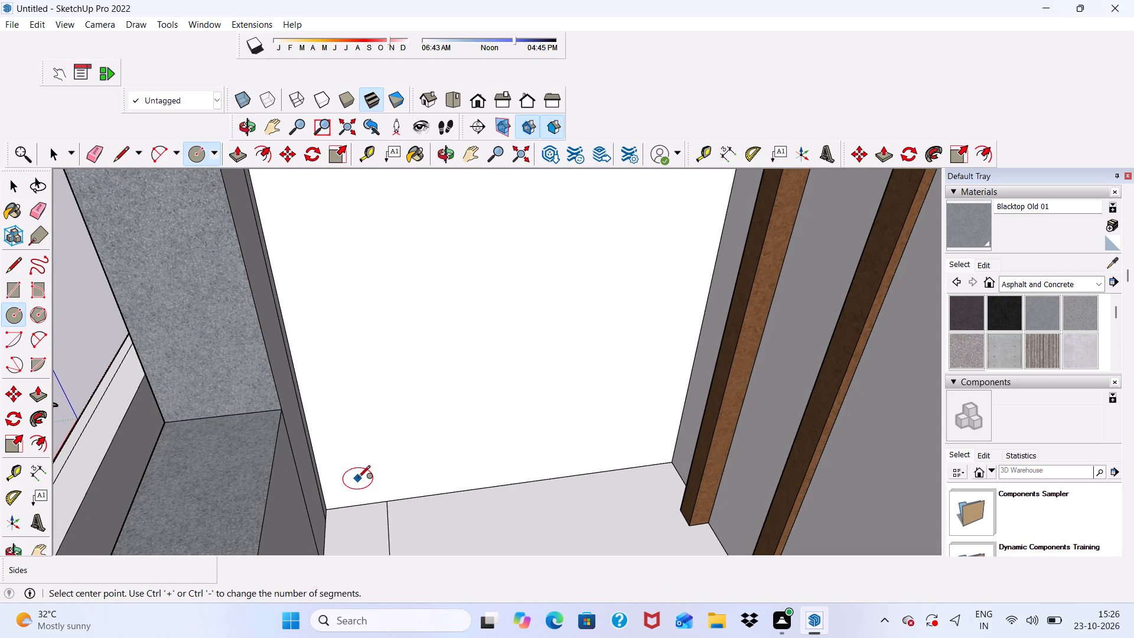
left_click(337, 423)
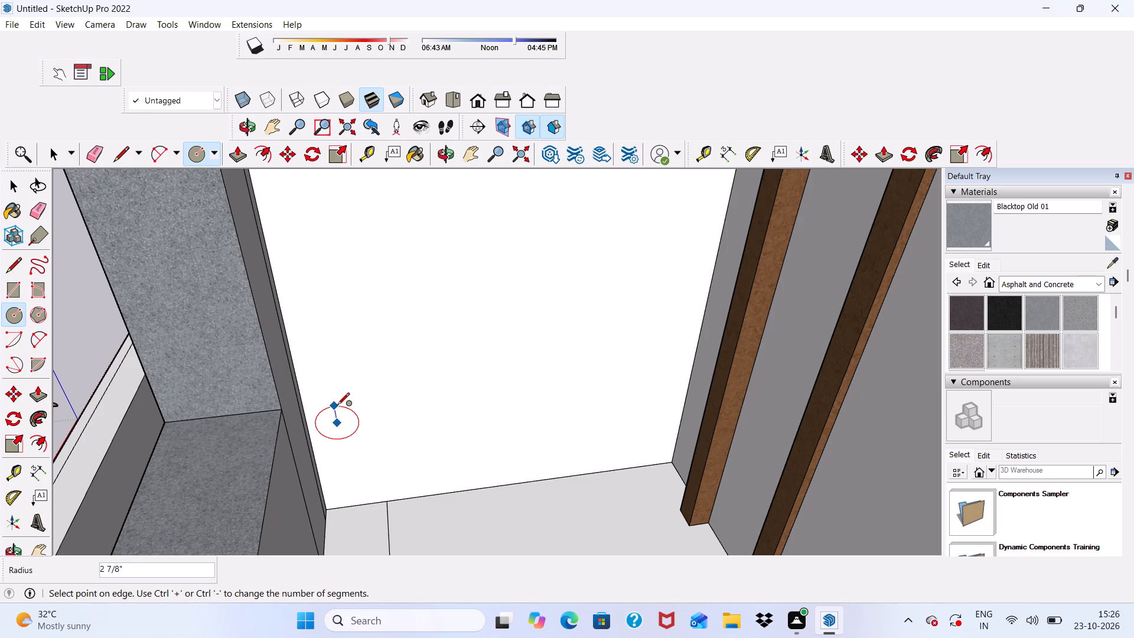
left_click(335, 409)
key("space")
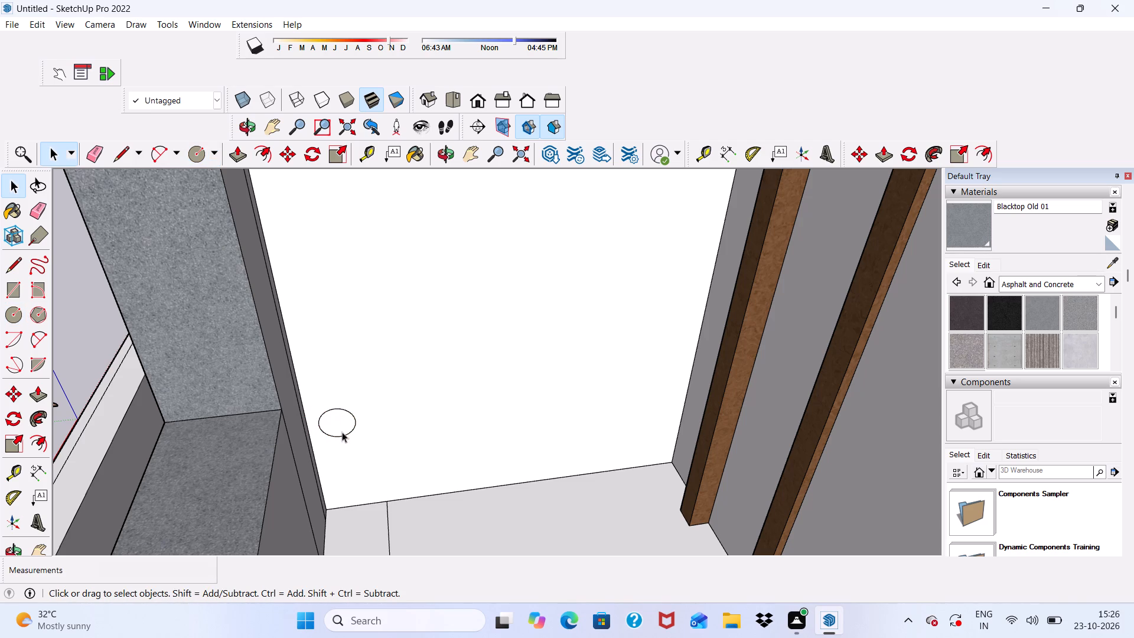
Copy the circle about 7 1/8" up the side wall and multiply it into an array of five copies.
double_click(341, 419)
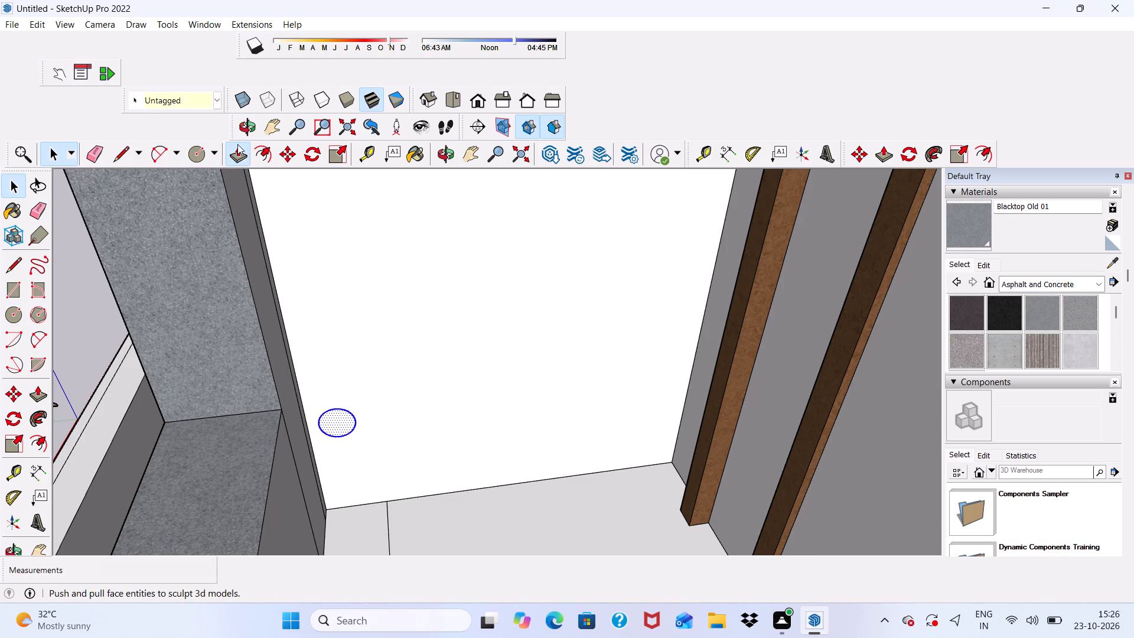
left_click(237, 144)
key("space")
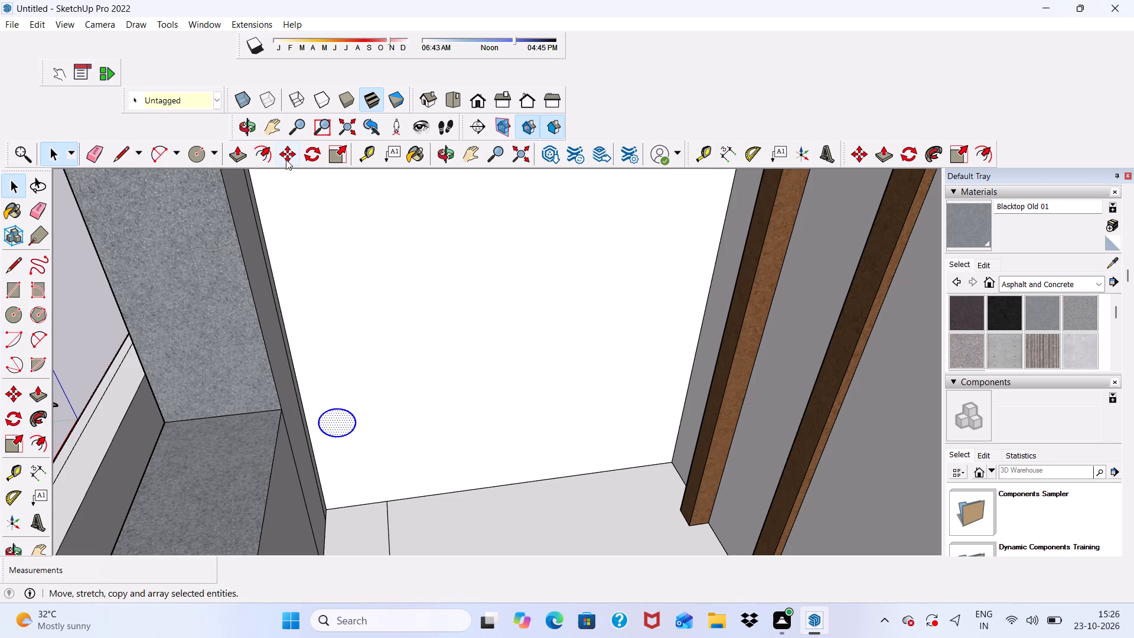
left_click(286, 157)
left_click(337, 422)
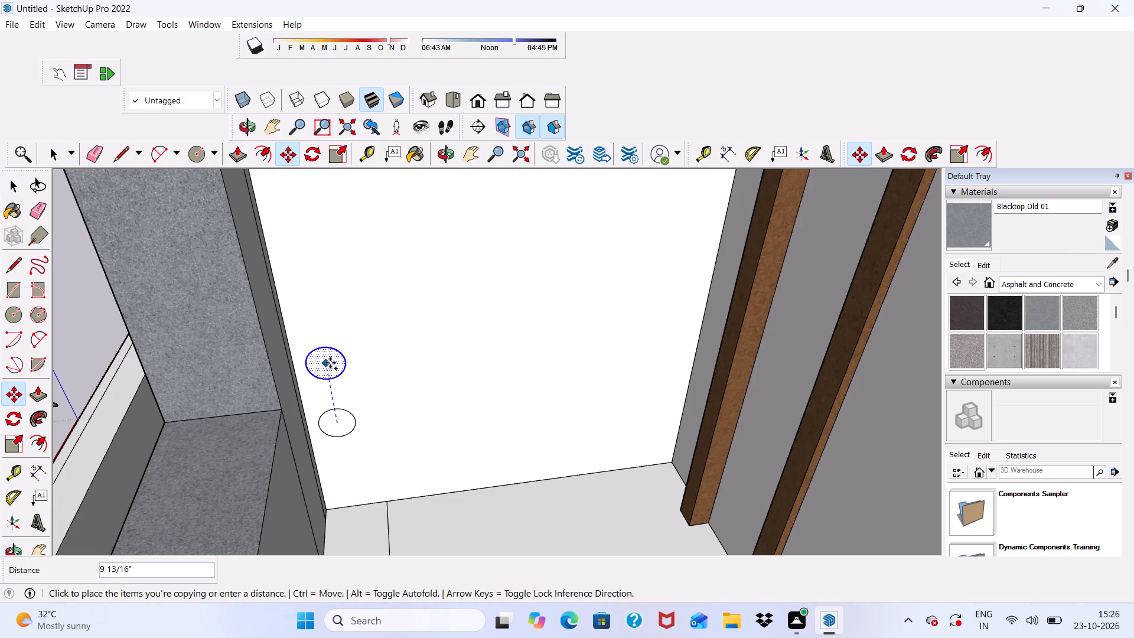
left_click(330, 380)
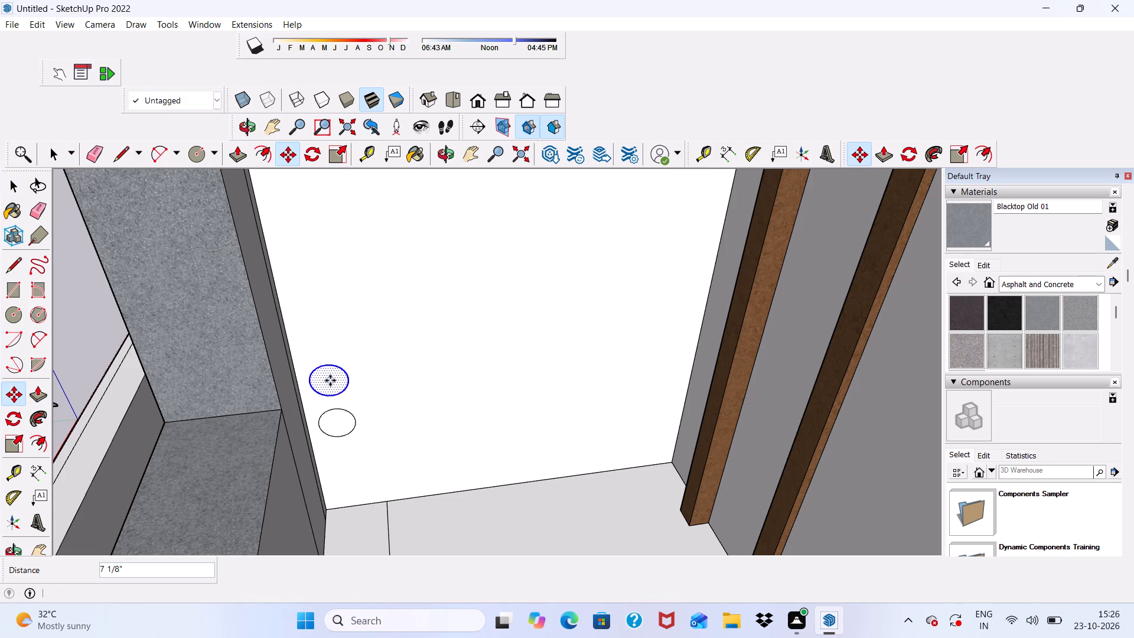
key("shift+asterisk")
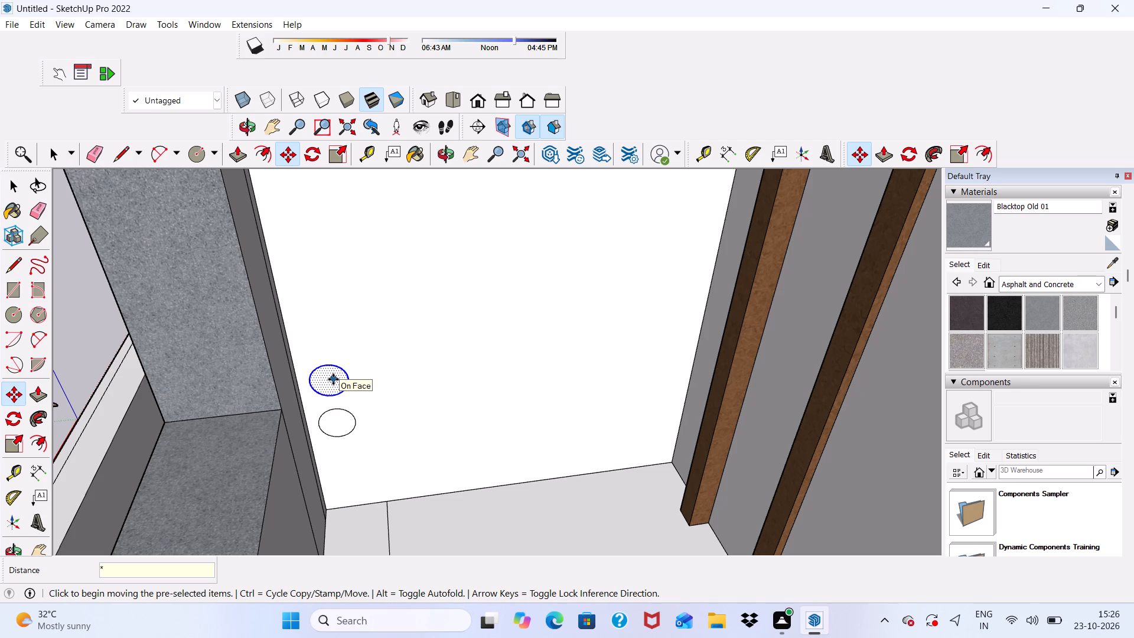
key("5")
key("Return")
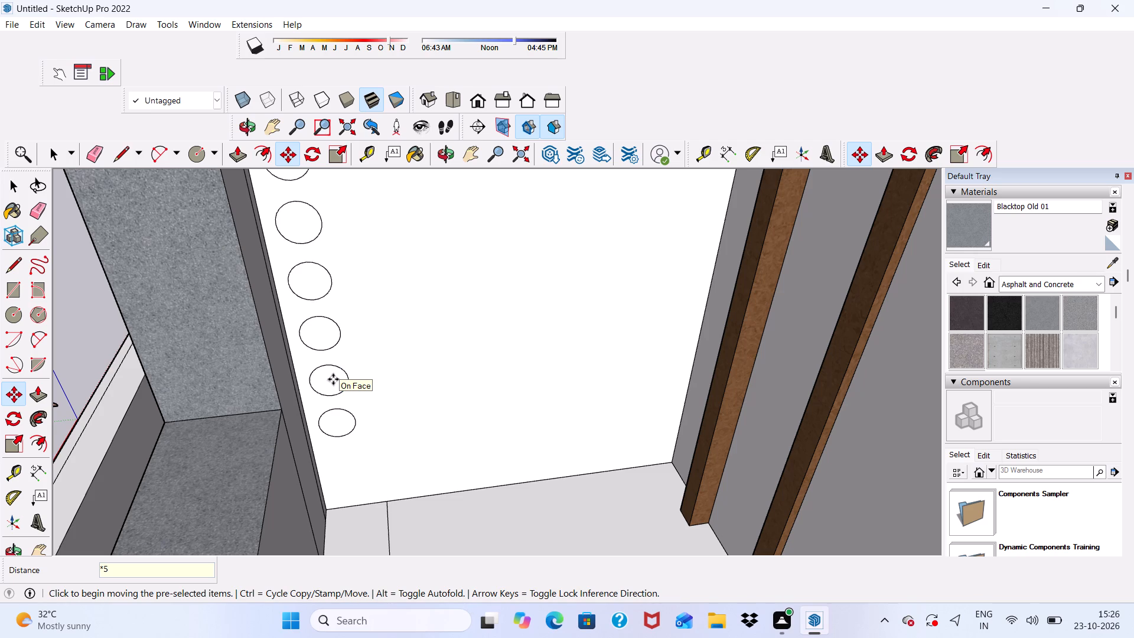
key("space")
Push/Pull the topmost circle about 7' 1" across the balcony opening to form a horizontal railing bar.
scroll(334, 349, "down", 5)
scroll(339, 289, "down", 2)
left_click(481, 101)
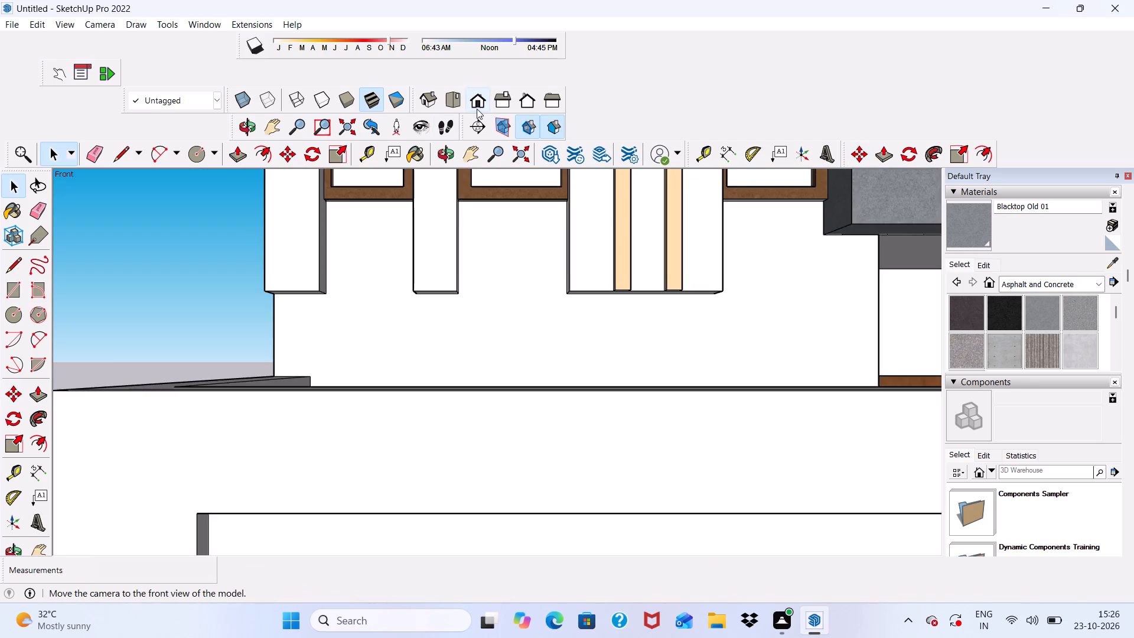
scroll(462, 208, "down", 4)
scroll(569, 270, "down", 5)
scroll(461, 285, "down", 6)
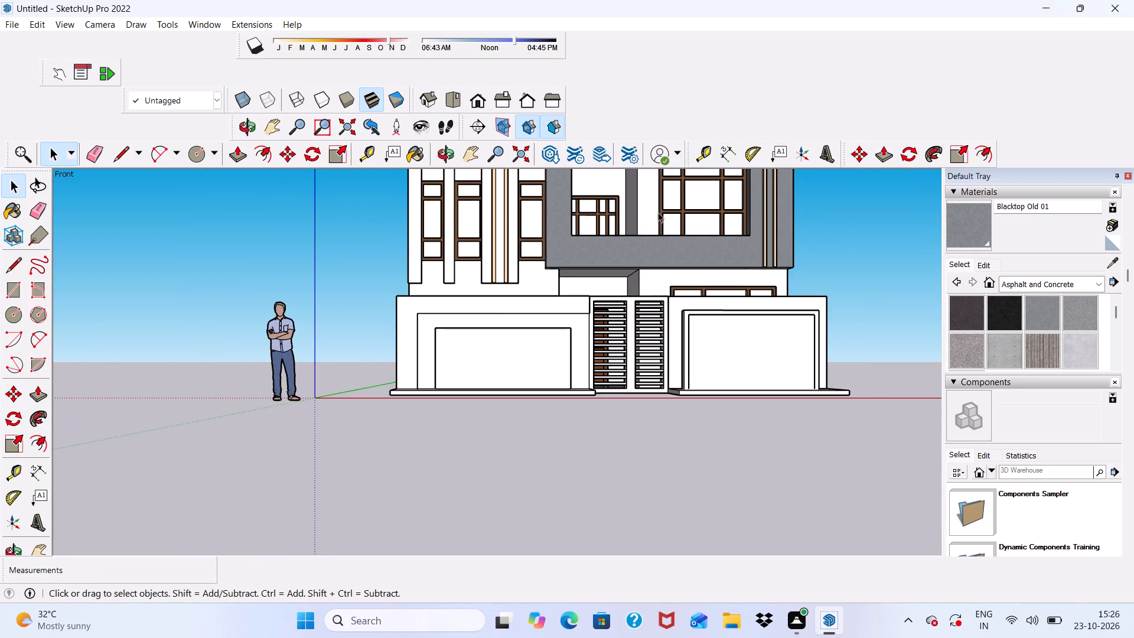
middle_click_drag(658, 212, 418, 367)
scroll(536, 263, "up", 10)
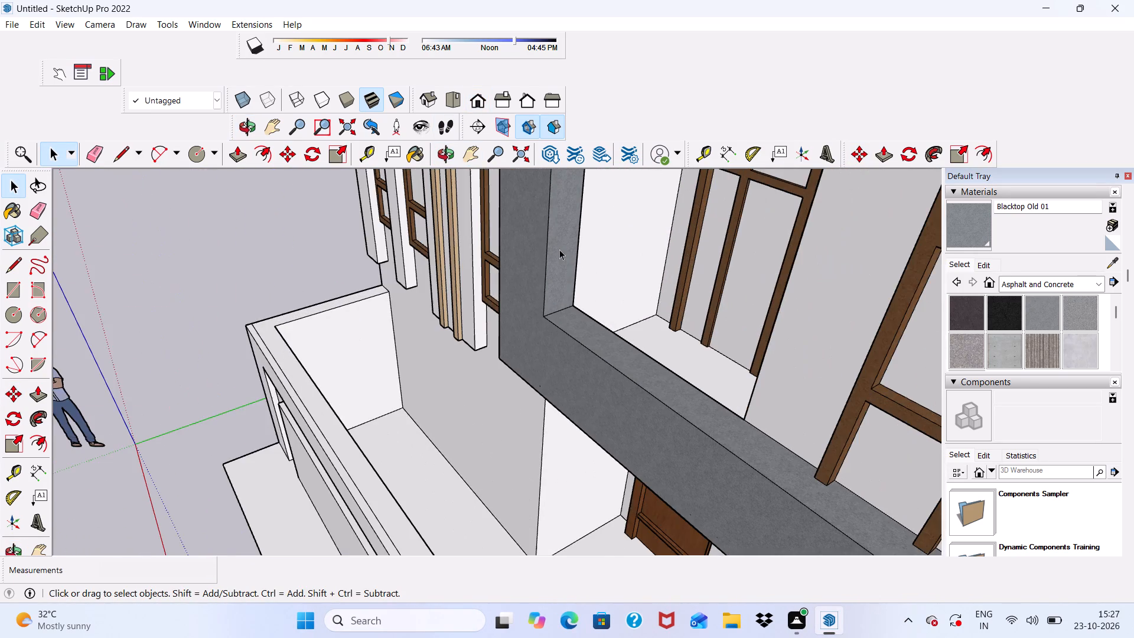
middle_click_drag(560, 249, 443, 246)
scroll(560, 249, "up", 1)
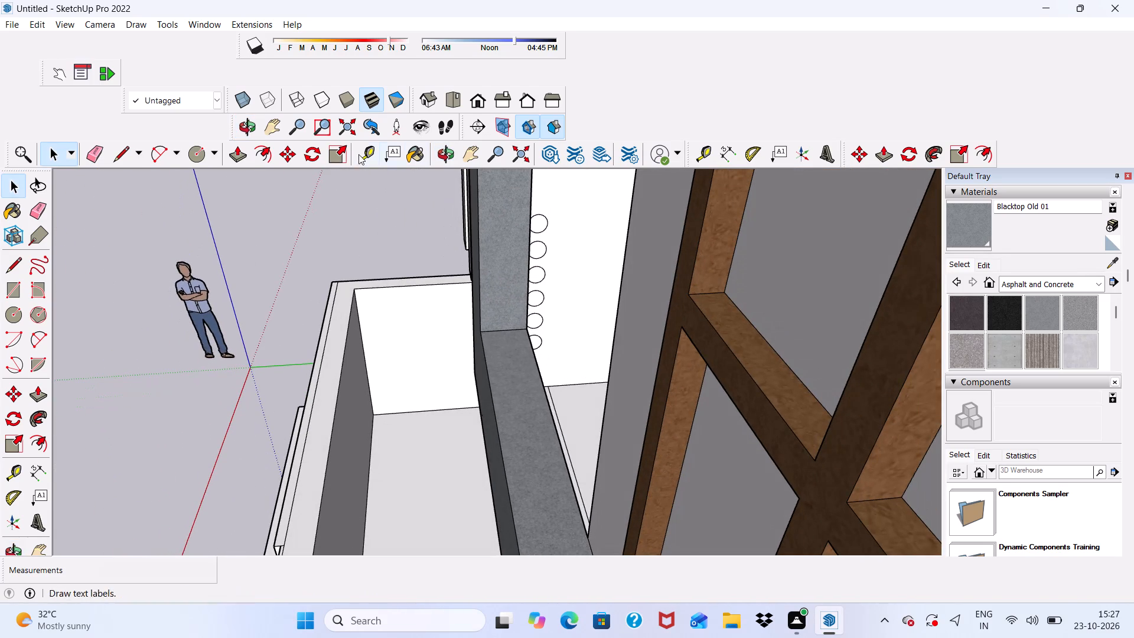
left_click(236, 156)
scroll(581, 230, "up", 3)
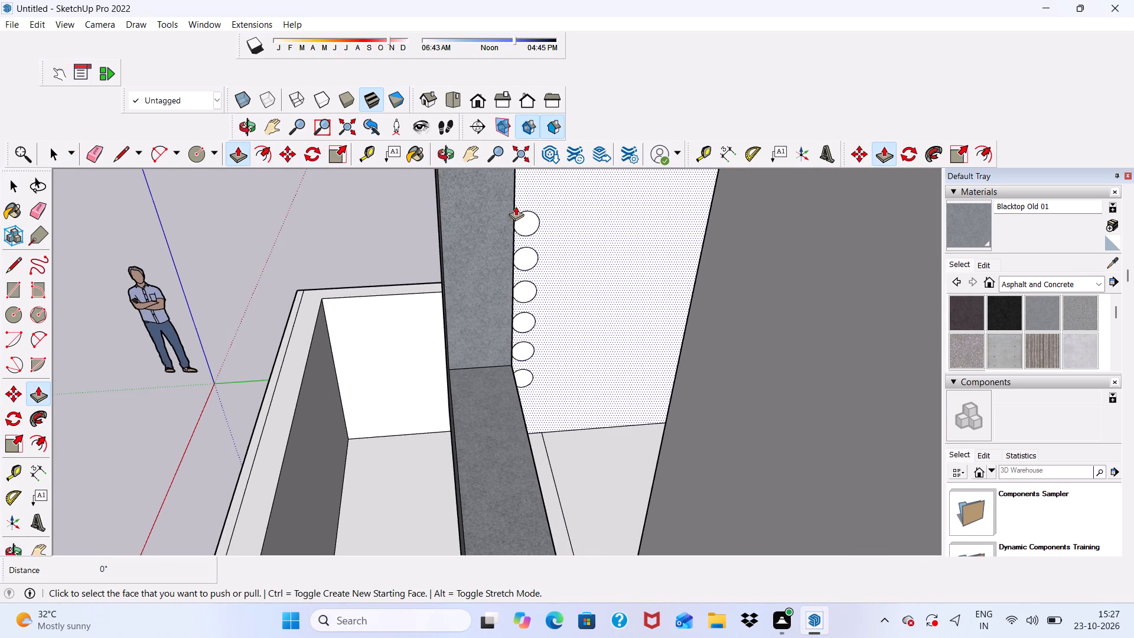
scroll(529, 227, "up", 3)
left_click(529, 227)
scroll(549, 260, "down", 4)
scroll(627, 327, "down", 4)
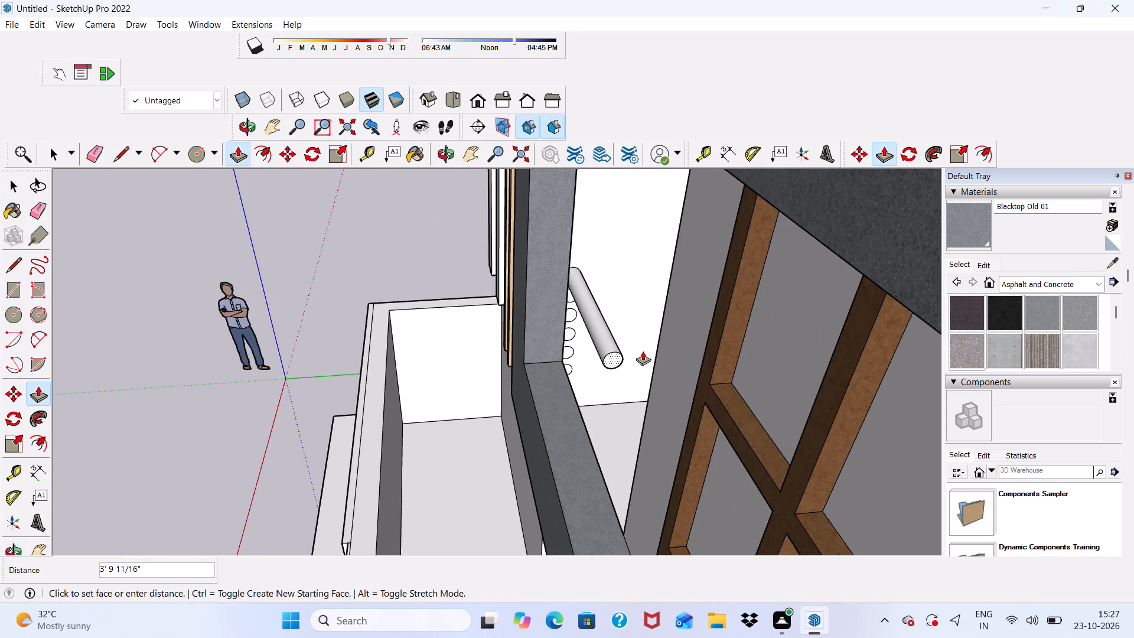
middle_click_drag(644, 351, 881, 374)
scroll(855, 323, "up", 4)
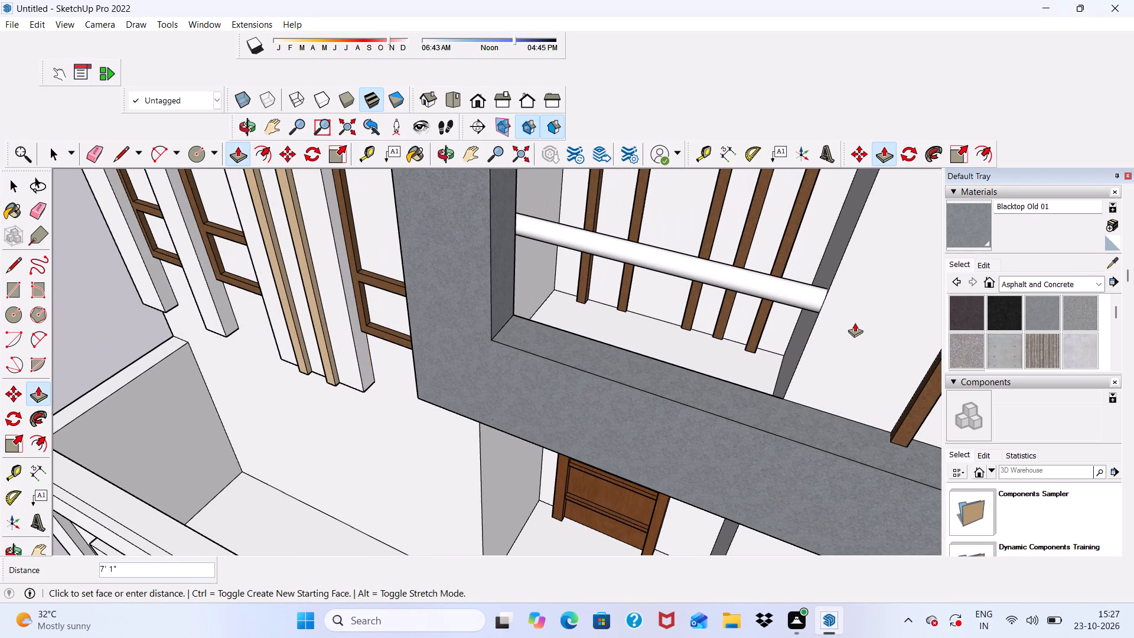
left_click(855, 323)
Push/Pull the second circle from the top across the opening to form another railing bar nearly matching the first.
scroll(725, 311, "up", 4)
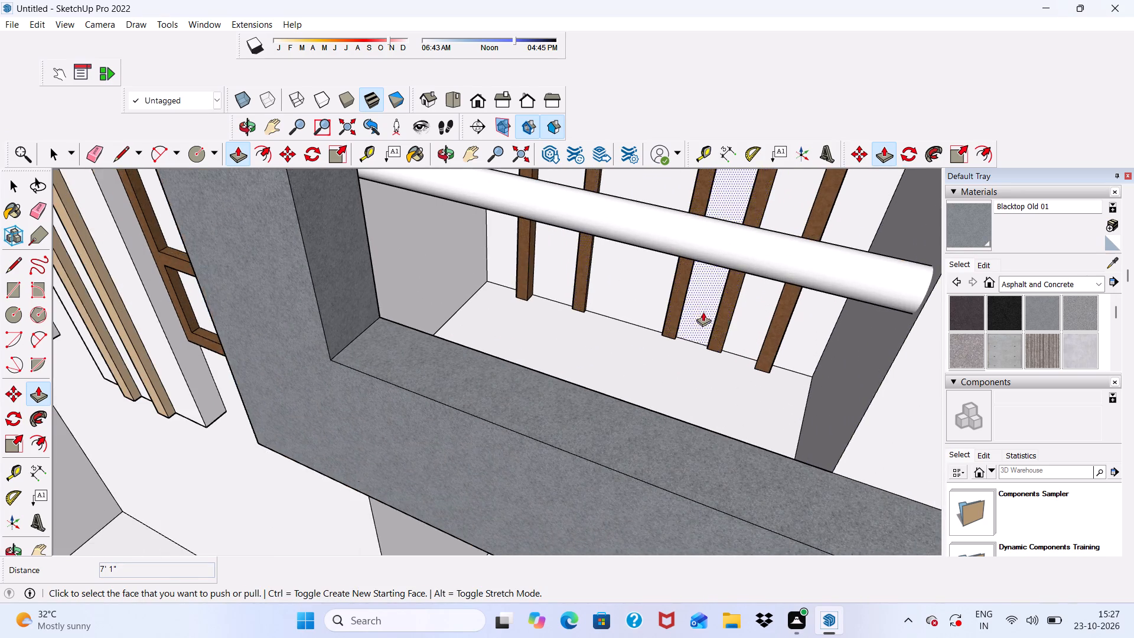
middle_click_drag(703, 312, 556, 278)
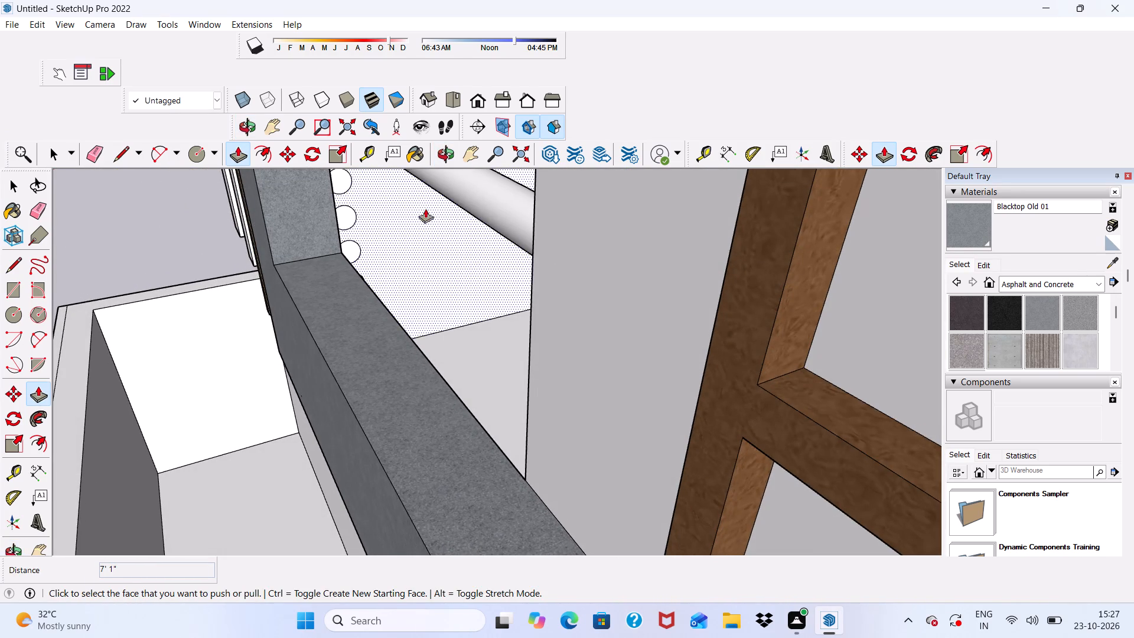
scroll(348, 209, "up", 3)
scroll(352, 200, "down", 10)
scroll(382, 200, "up", 7)
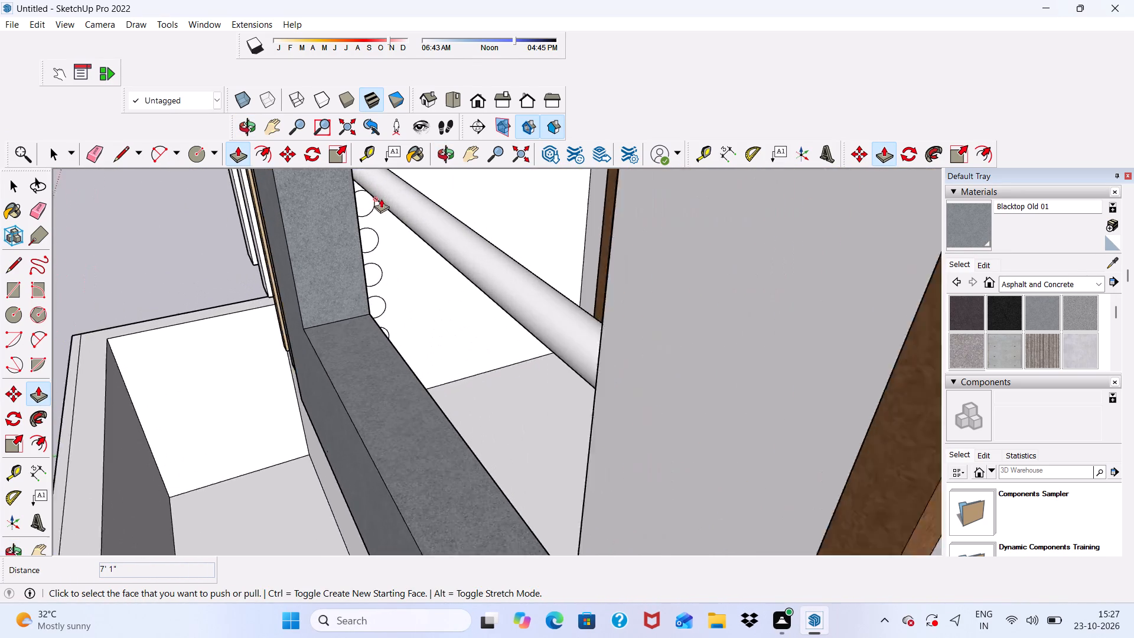
scroll(381, 198, "up", 5)
left_click(369, 204)
scroll(428, 261, "down", 3)
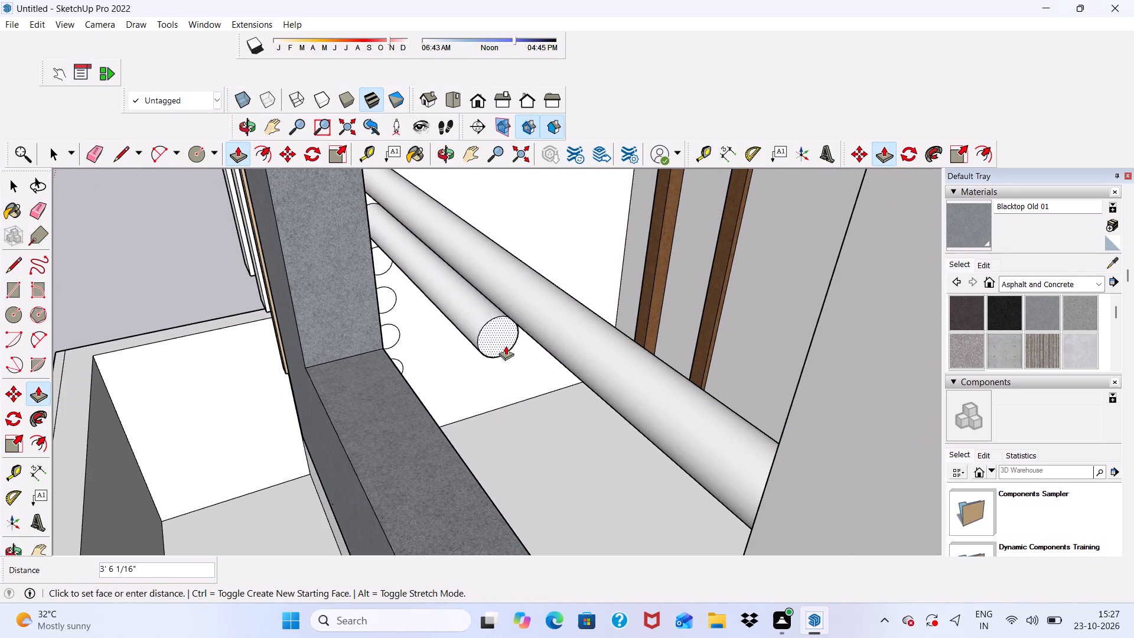
scroll(507, 343, "down", 1)
middle_click_drag(509, 352, 786, 343)
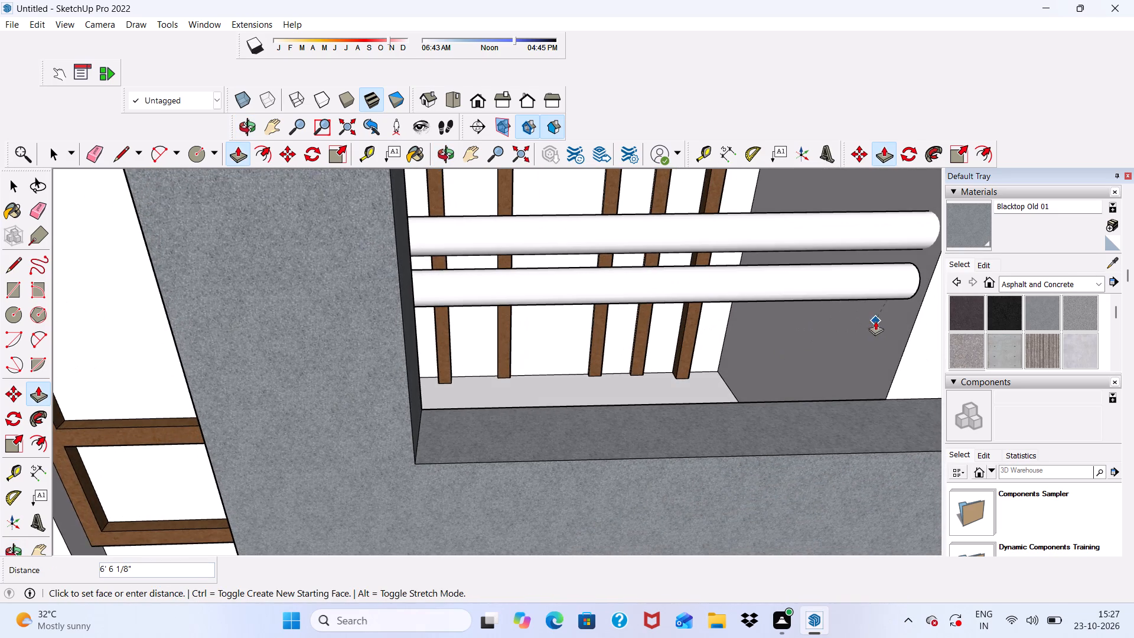
left_click(916, 310)
middle_click_drag(856, 316, 641, 331)
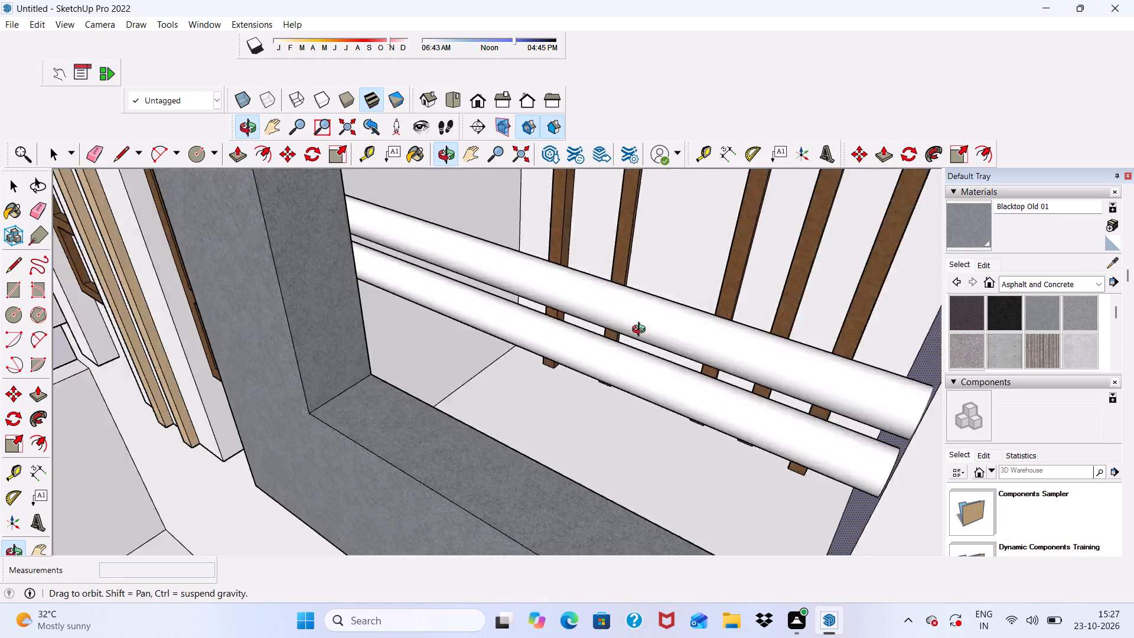
Push/Pull the third circle from the top about 6' 10 7/16" across the balcony opening to form another railing bar.
middle_click_drag(641, 331, 519, 285)
scroll(386, 270, "up", 7)
left_click(395, 265)
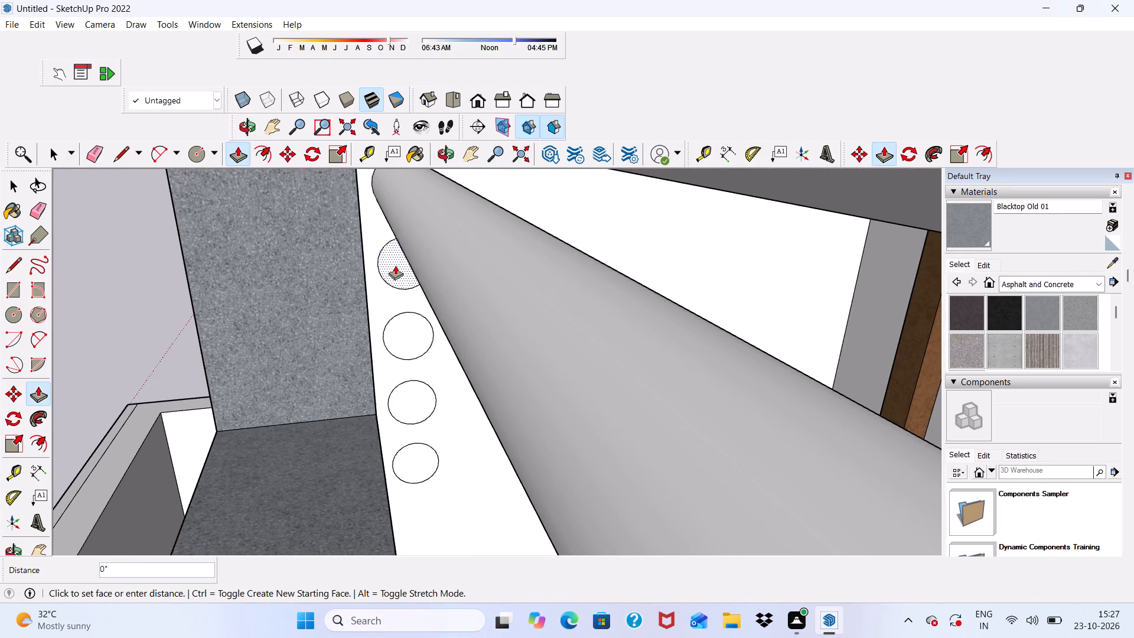
scroll(421, 303, "down", 5)
middle_click_drag(444, 331, 816, 300)
scroll(816, 297, "up", 1)
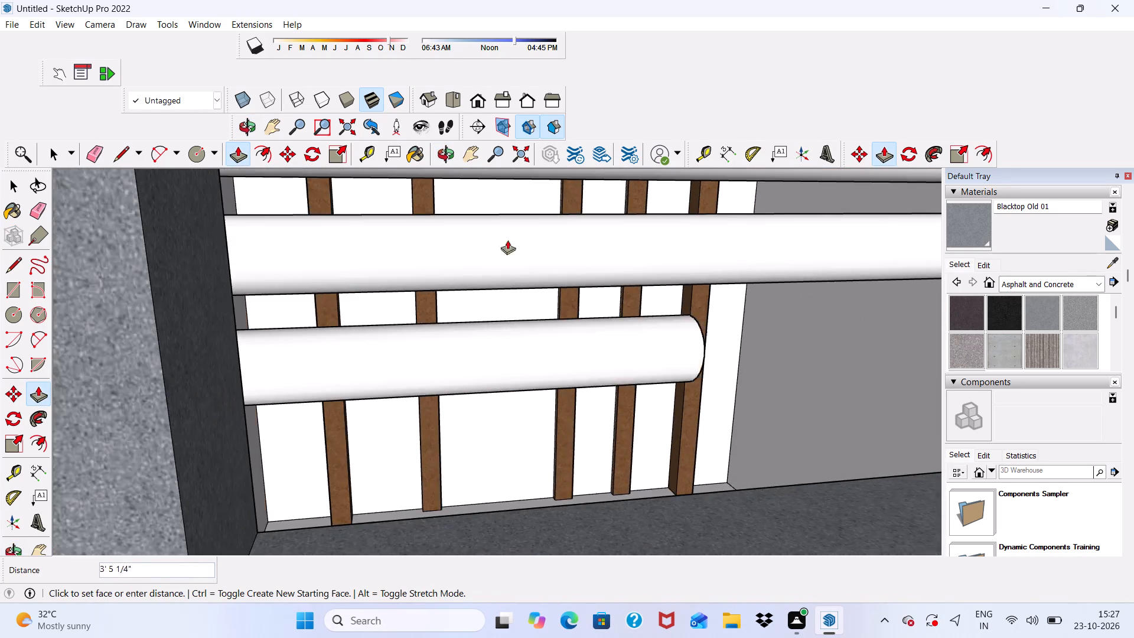
scroll(481, 240, "down", 10)
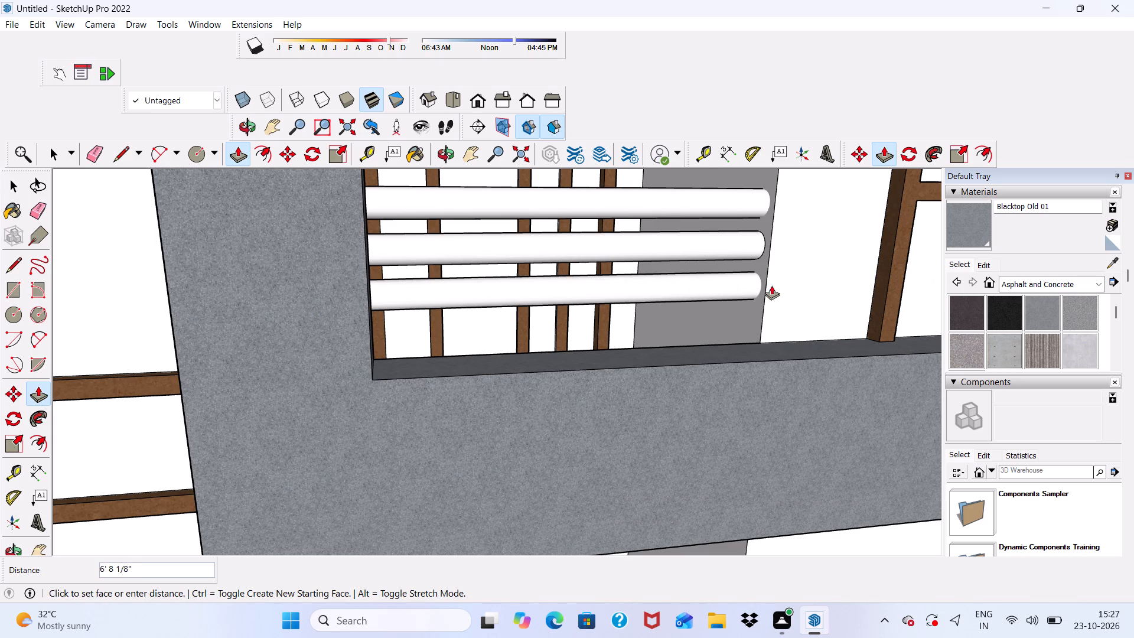
left_click(777, 285)
Push/Pull the fourth circle from the top about 6' 8" across the balcony opening to form another railing bar.
middle_click_drag(448, 269, 235, 328)
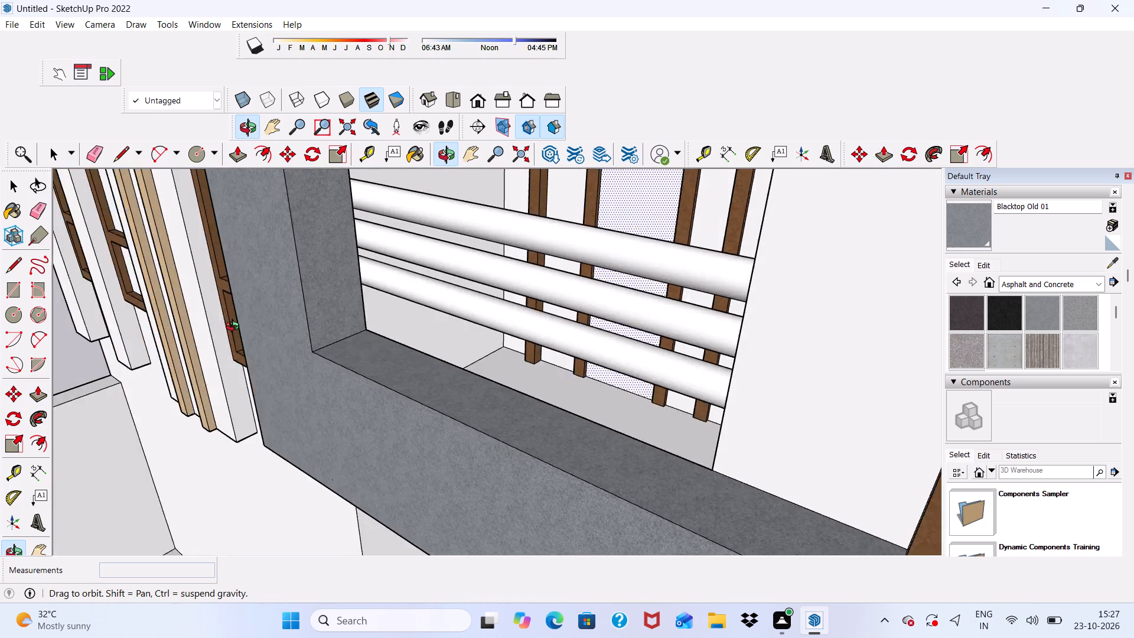
middle_click_drag(235, 328, 132, 321)
scroll(315, 328, "up", 5)
scroll(515, 258, "up", 5)
scroll(393, 239, "up", 2)
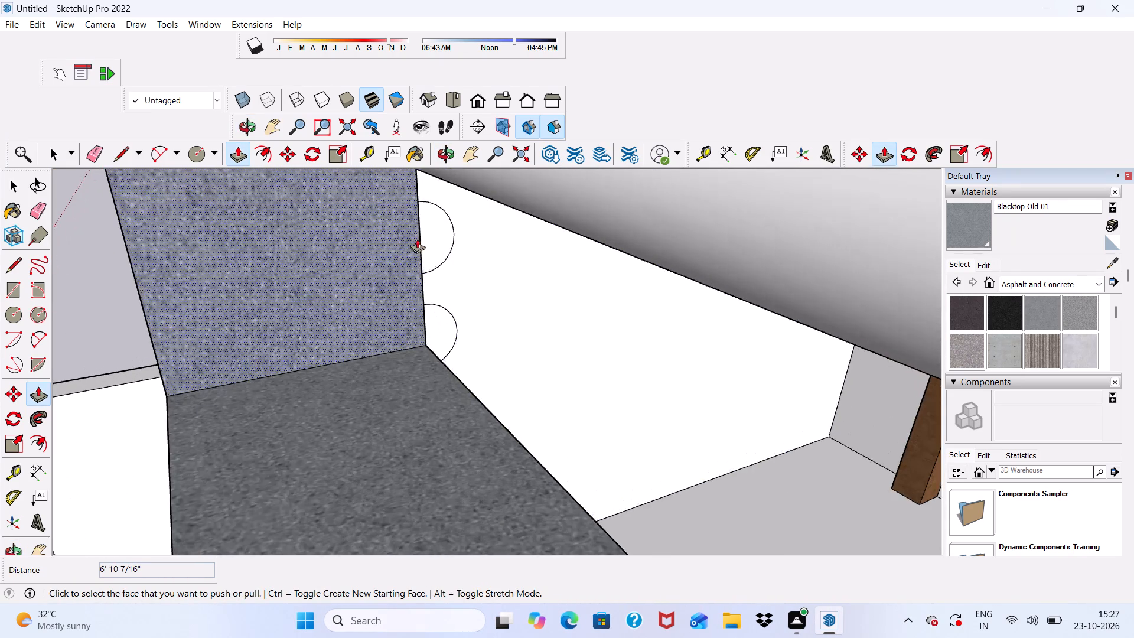
scroll(417, 239, "up", 2)
left_click(435, 239)
scroll(472, 268, "down", 4)
scroll(483, 221, "down", 5)
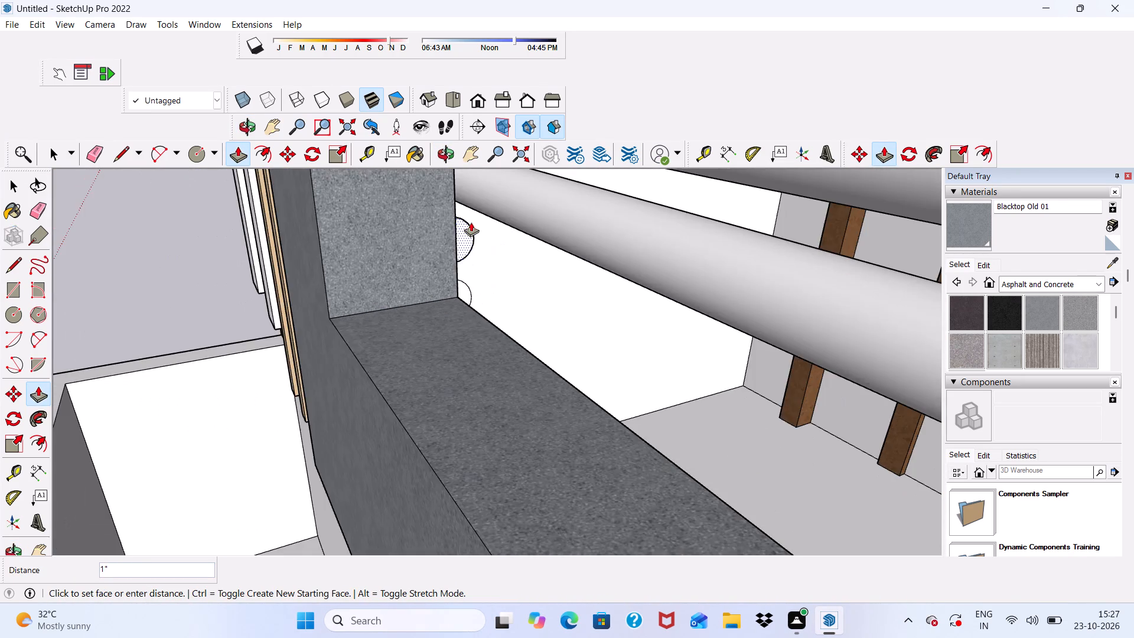
scroll(465, 224, "down", 8)
middle_click_drag(409, 261, 548, 295)
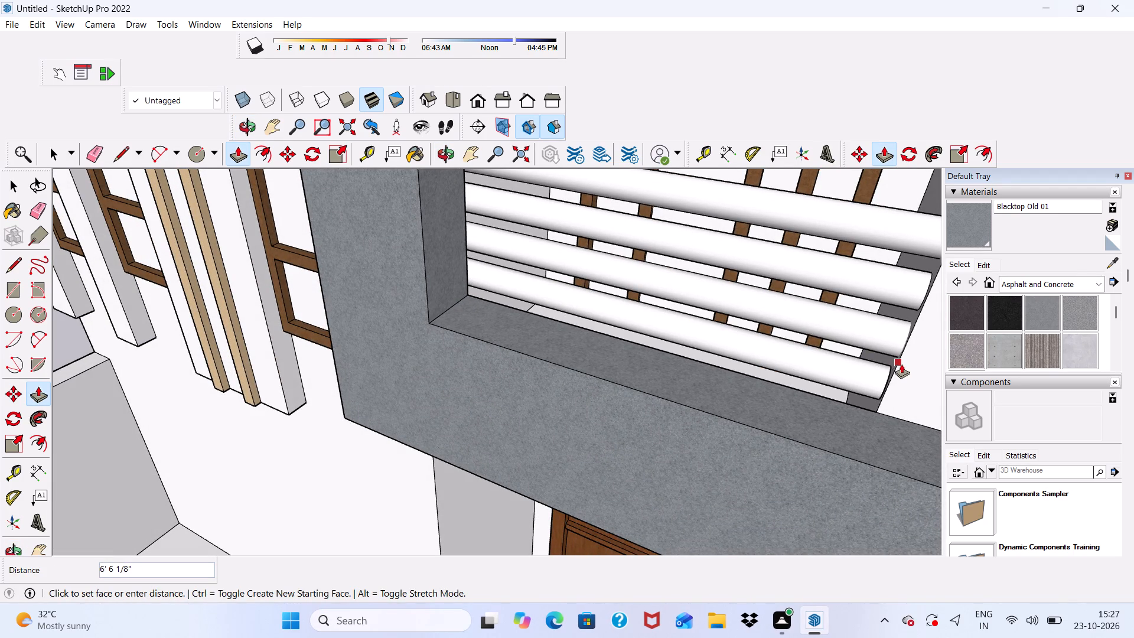
left_click(907, 366)
Push/Pull the fifth circle from the top about 6' 6 1/8" across the opening to form the railing bar nearest the frame's lower edge.
scroll(683, 325, "up", 4)
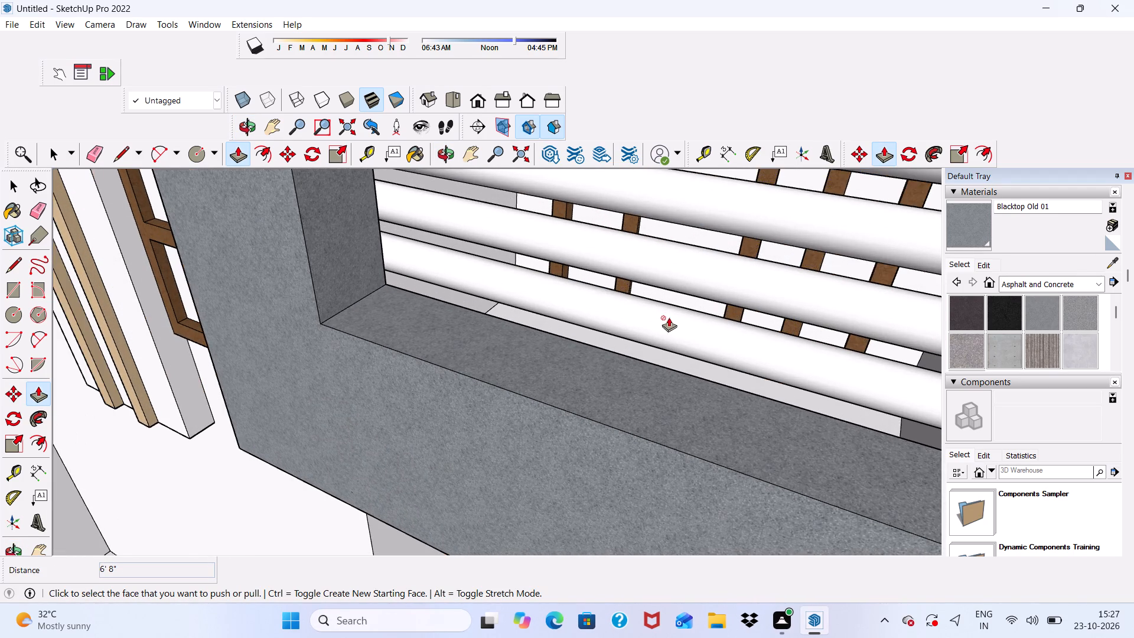
scroll(589, 285, "up", 4)
scroll(576, 285, "down", 3)
middle_click_drag(503, 303, 454, 327)
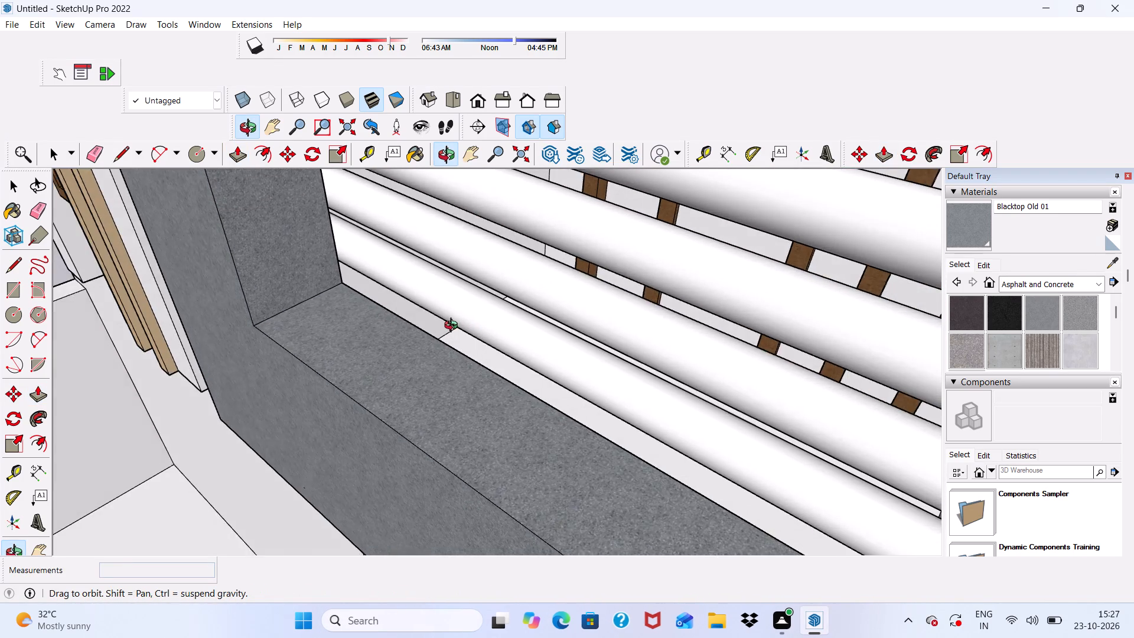
middle_click_drag(454, 327, 415, 325)
scroll(354, 279, "up", 13)
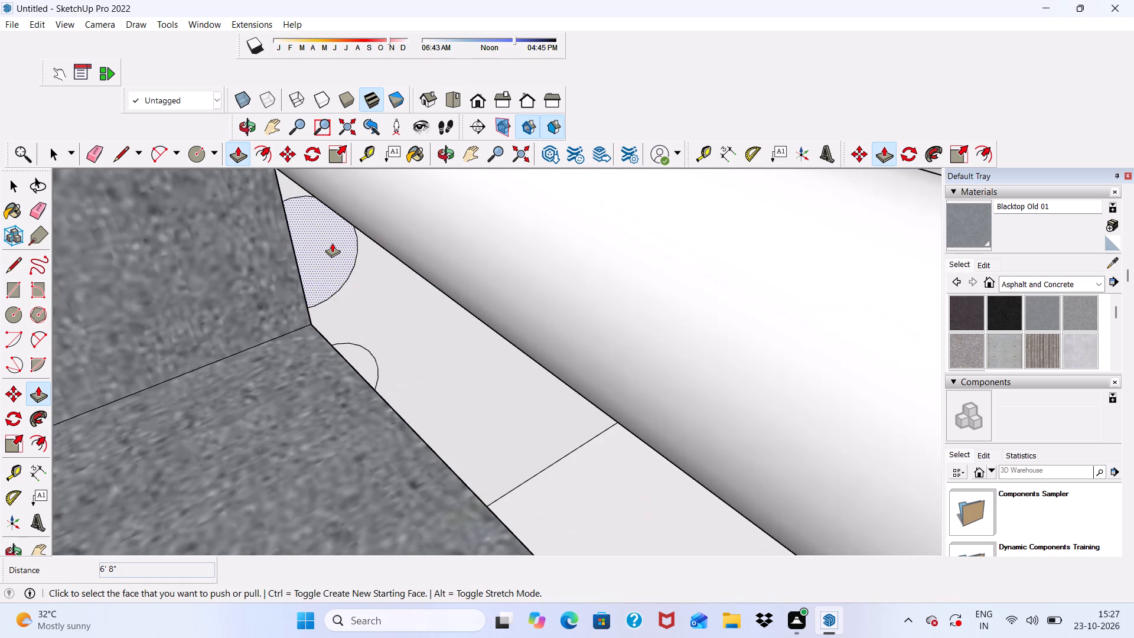
left_click(331, 243)
scroll(416, 292, "down", 4)
scroll(343, 213, "down", 11)
scroll(481, 213, "down", 4)
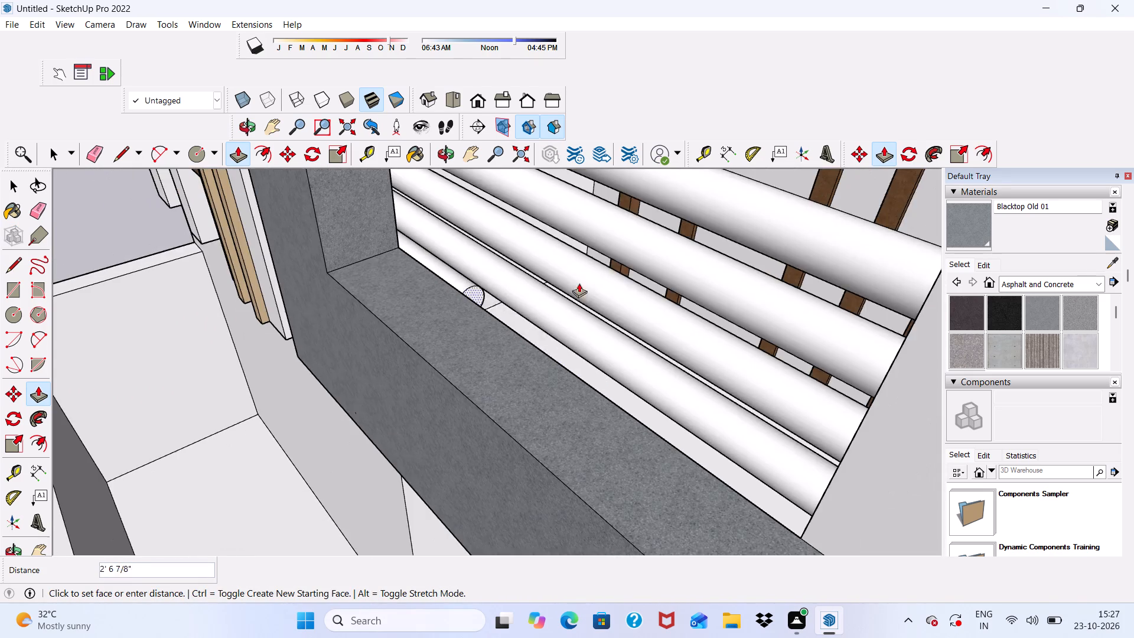
scroll(579, 283, "down", 5)
middle_click_drag(519, 308, 760, 295)
scroll(771, 272, "up", 5)
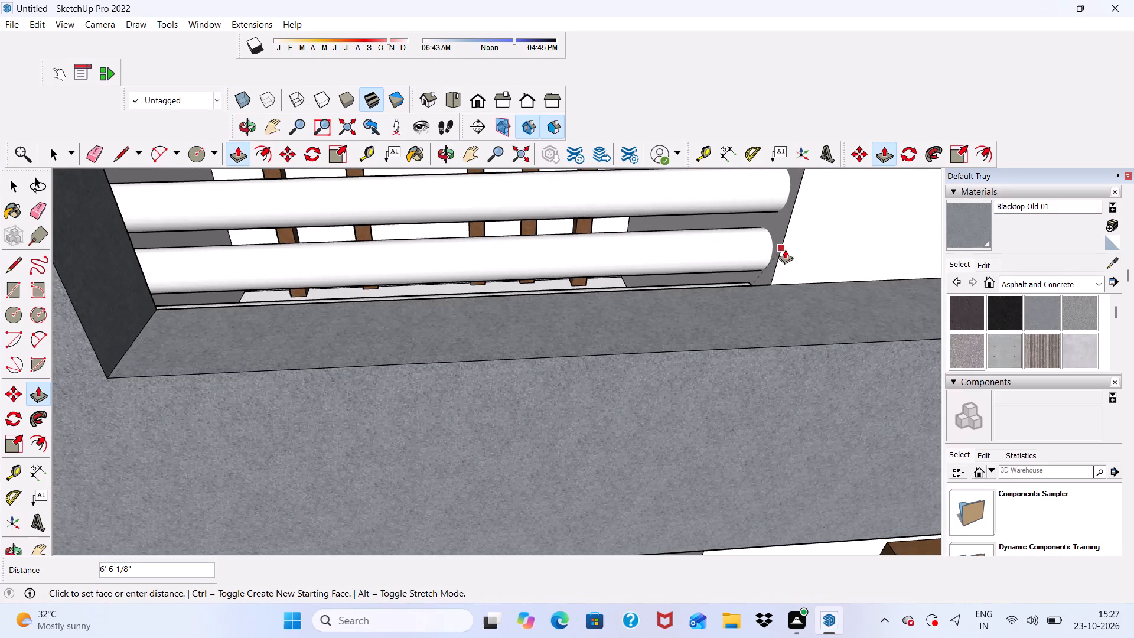
left_click(785, 250)
Examine how the balcony railing bars meet the side wall and sit above the frame's lower edge, including in the front view.
scroll(658, 274, "up", 4)
scroll(564, 283, "up", 5)
scroll(562, 279, "down", 4)
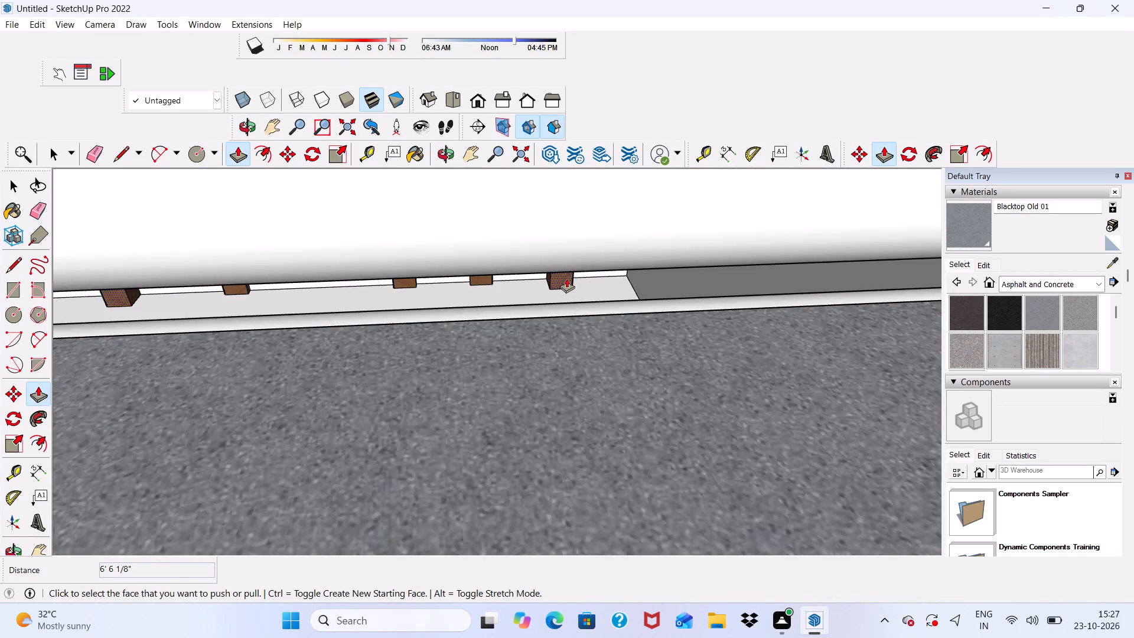
middle_click_drag(576, 304, 278, 290)
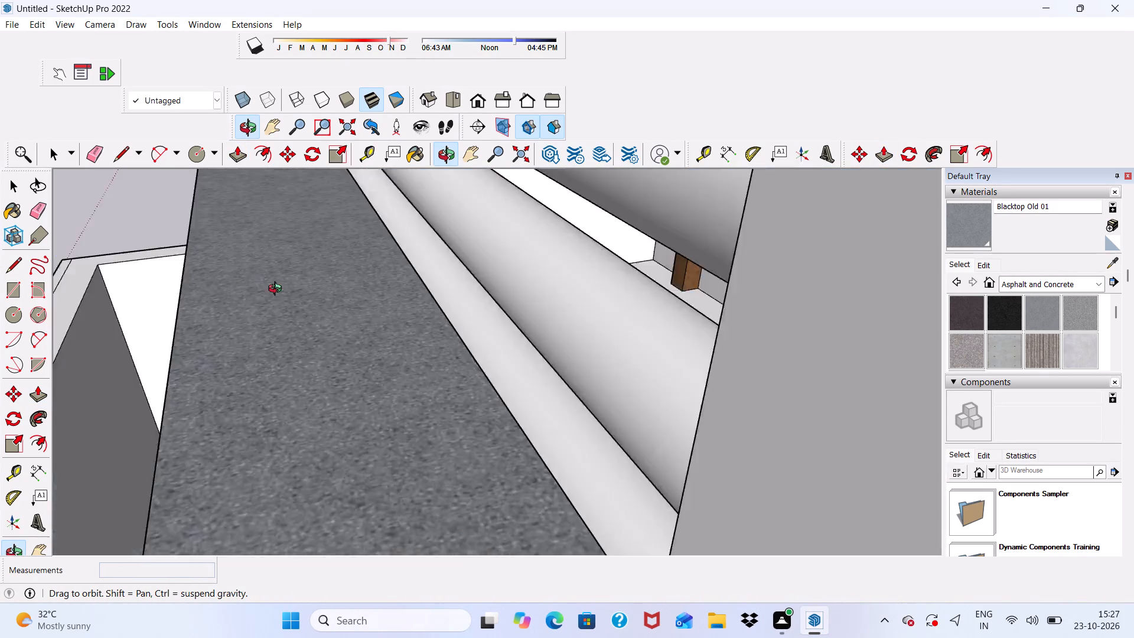
middle_click_drag(278, 290, 355, 375)
scroll(340, 239, "up", 5)
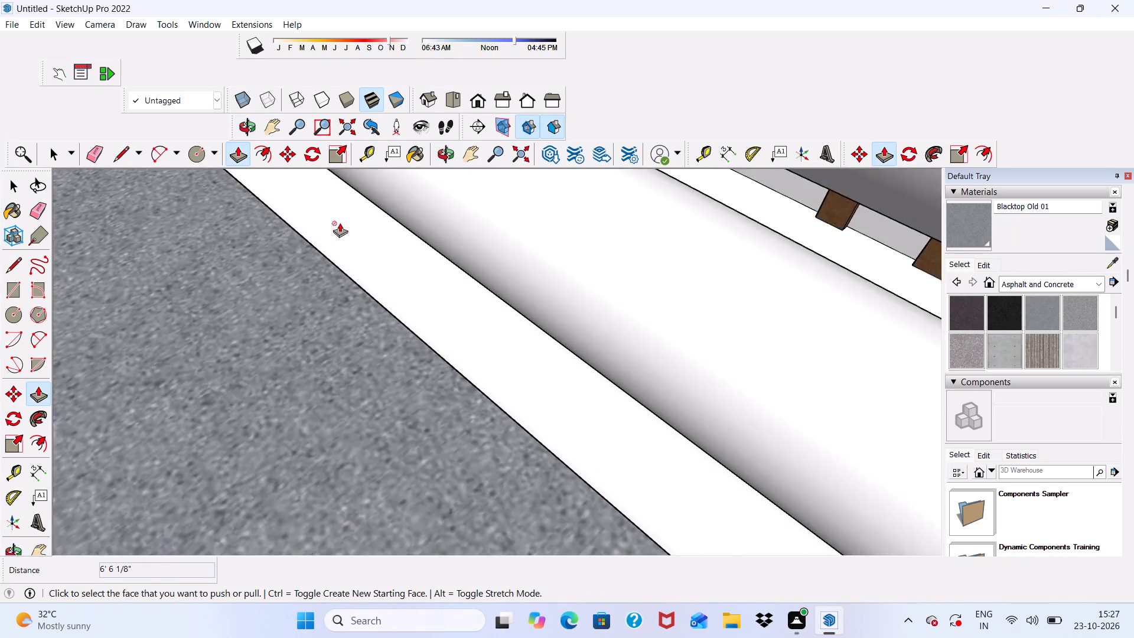
scroll(340, 223, "down", 11)
middle_click_drag(346, 234, 283, 131)
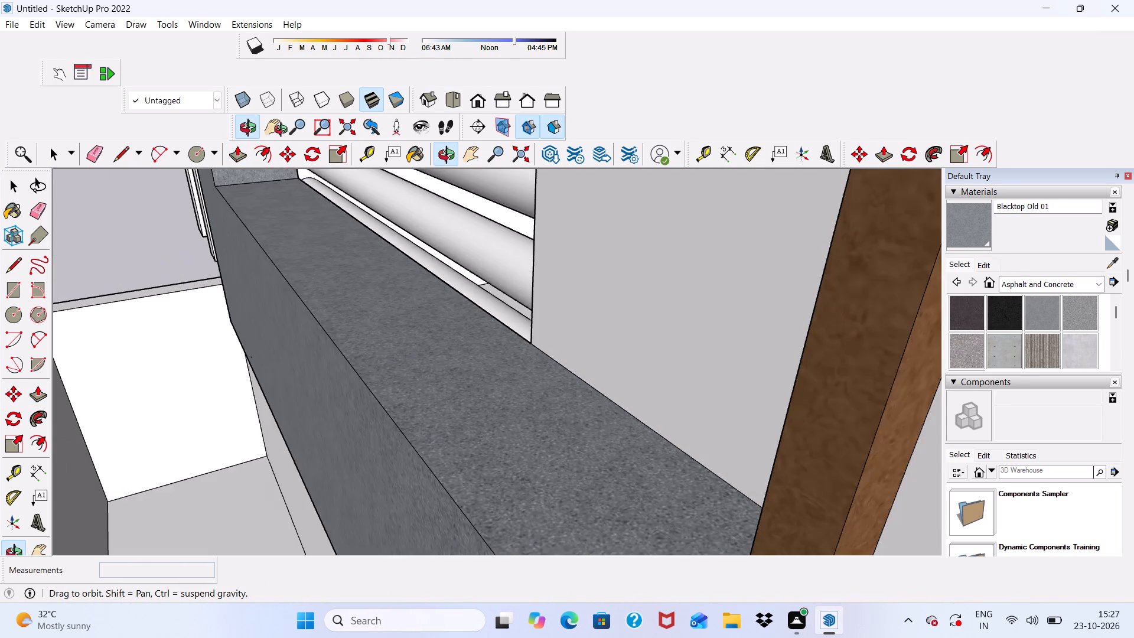
middle_click_drag(283, 131, 171, 167)
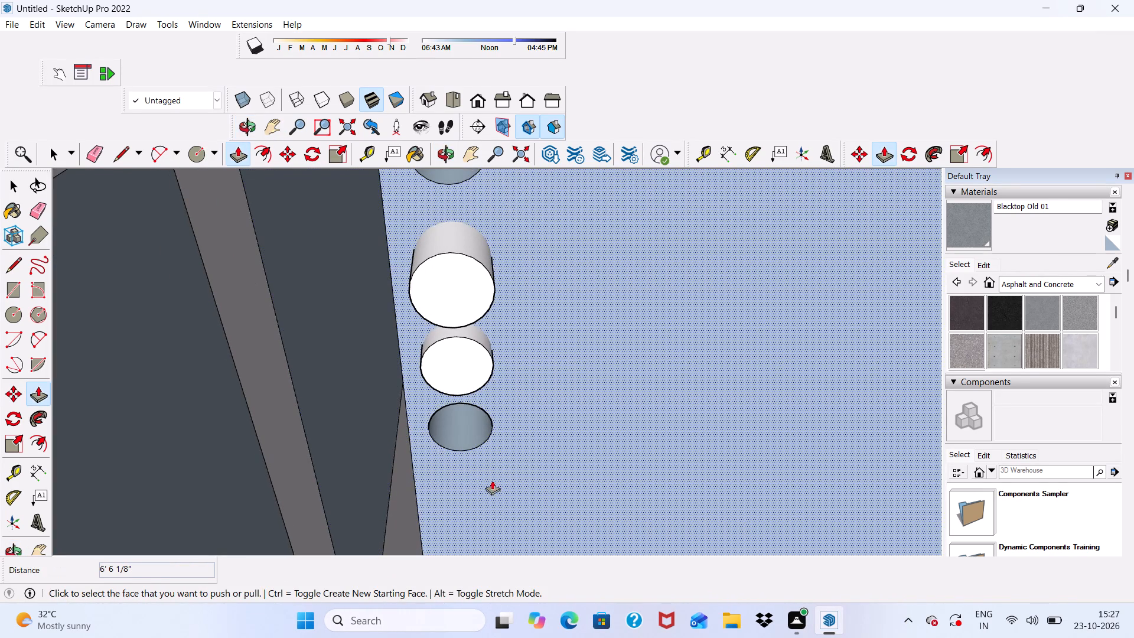
key("space")
scroll(461, 364, "down", 9)
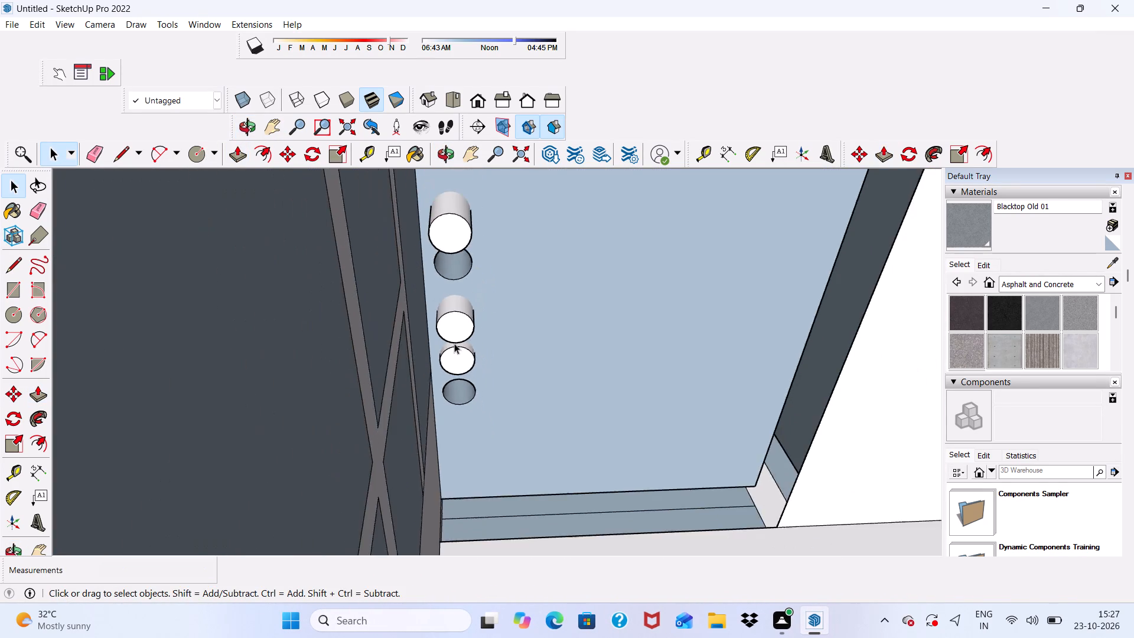
scroll(454, 343, "down", 11)
left_click(478, 95)
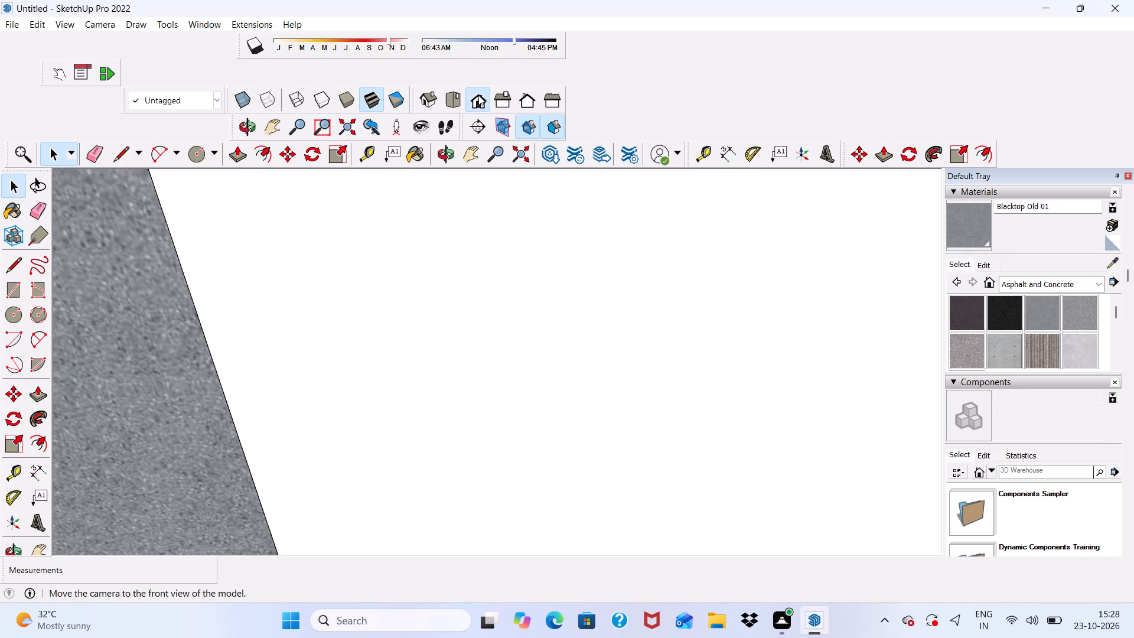
scroll(468, 245, "down", 4)
scroll(492, 327, "down", 4)
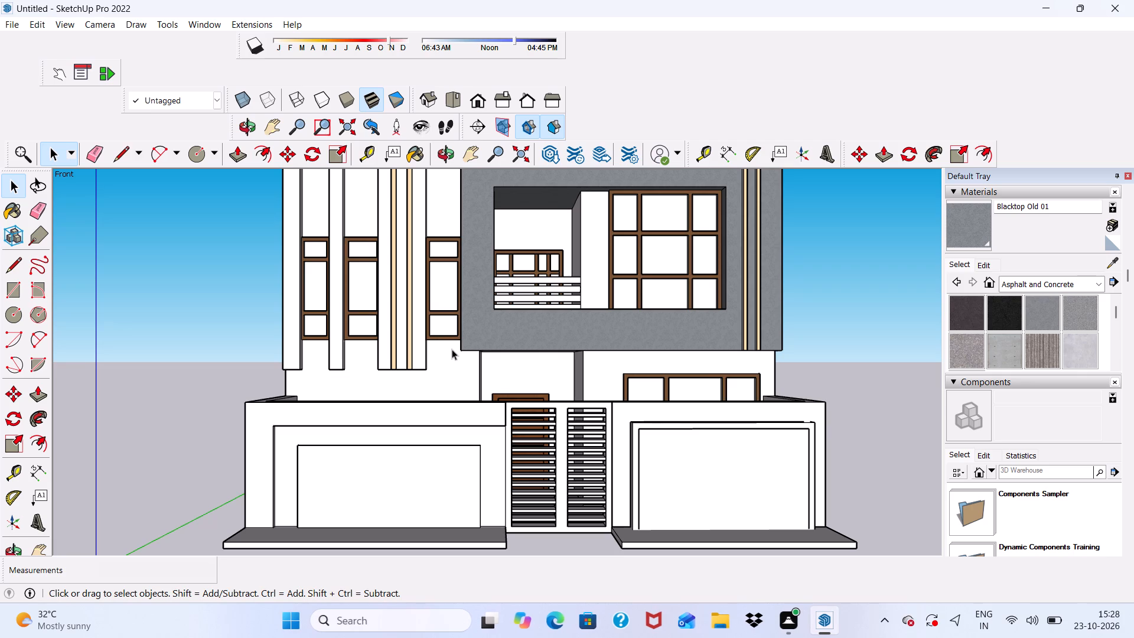
scroll(452, 343, "up", 5)
scroll(667, 252, "up", 6)
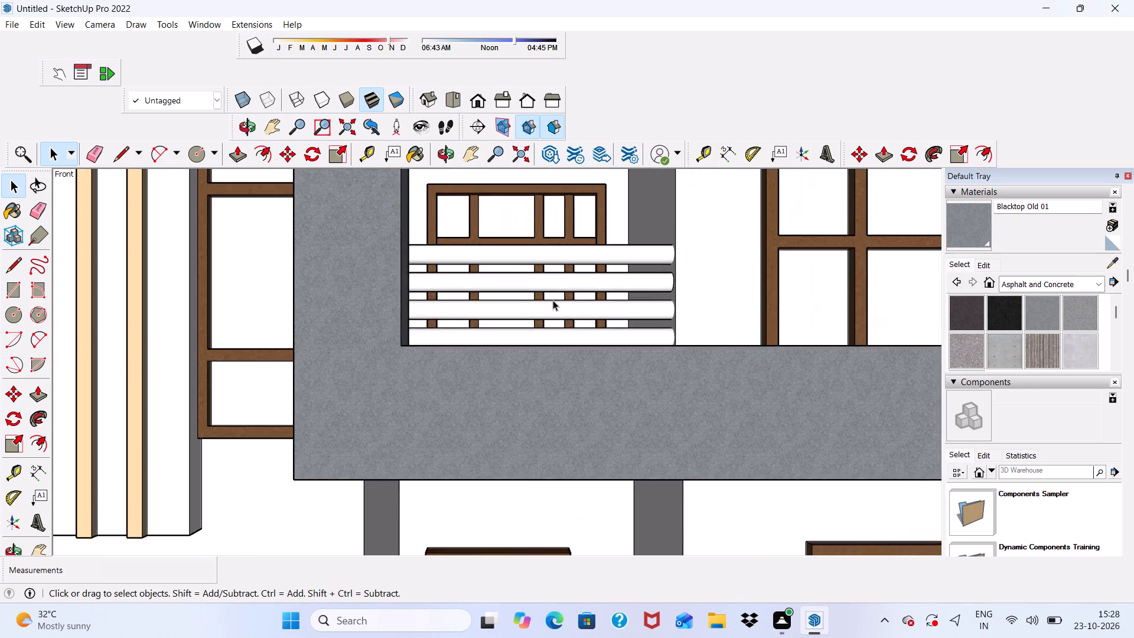
middle_click_drag(552, 309, 549, 403)
scroll(549, 403, "up", 7)
scroll(524, 304, "down", 3)
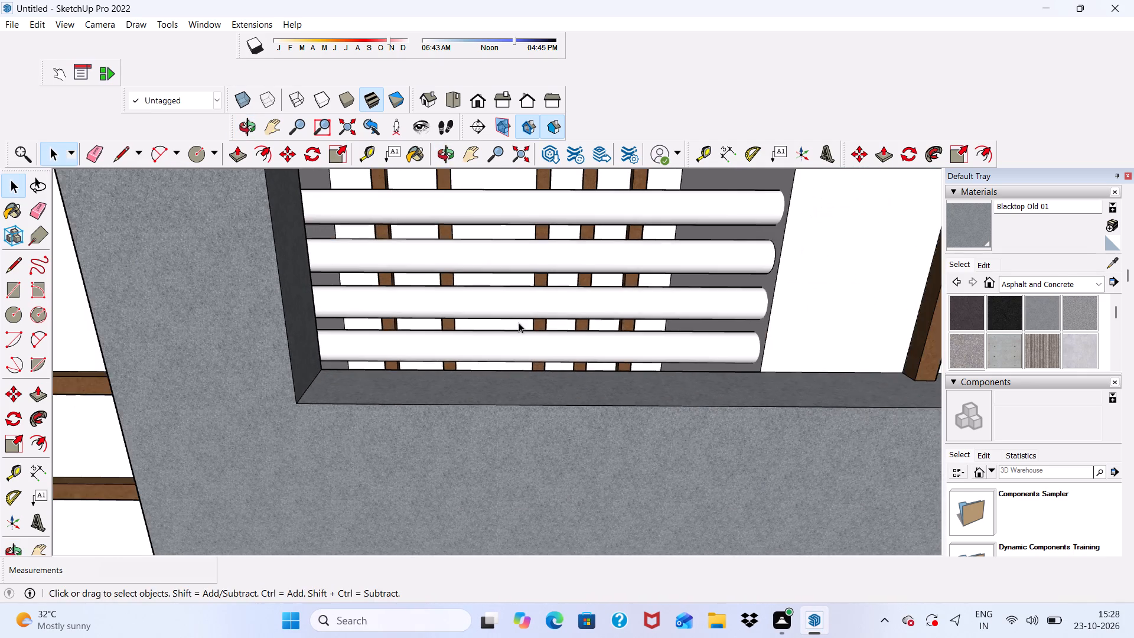
middle_click_drag(519, 324, 489, 403)
scroll(489, 403, "up", 5)
scroll(483, 389, "down", 1)
scroll(483, 388, "up", 5)
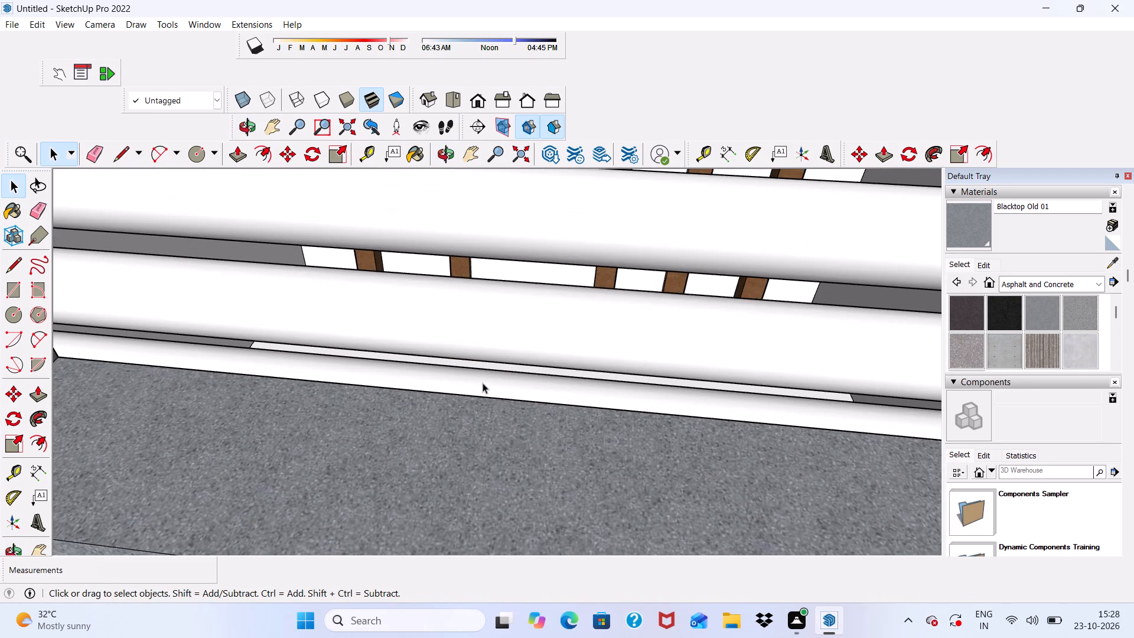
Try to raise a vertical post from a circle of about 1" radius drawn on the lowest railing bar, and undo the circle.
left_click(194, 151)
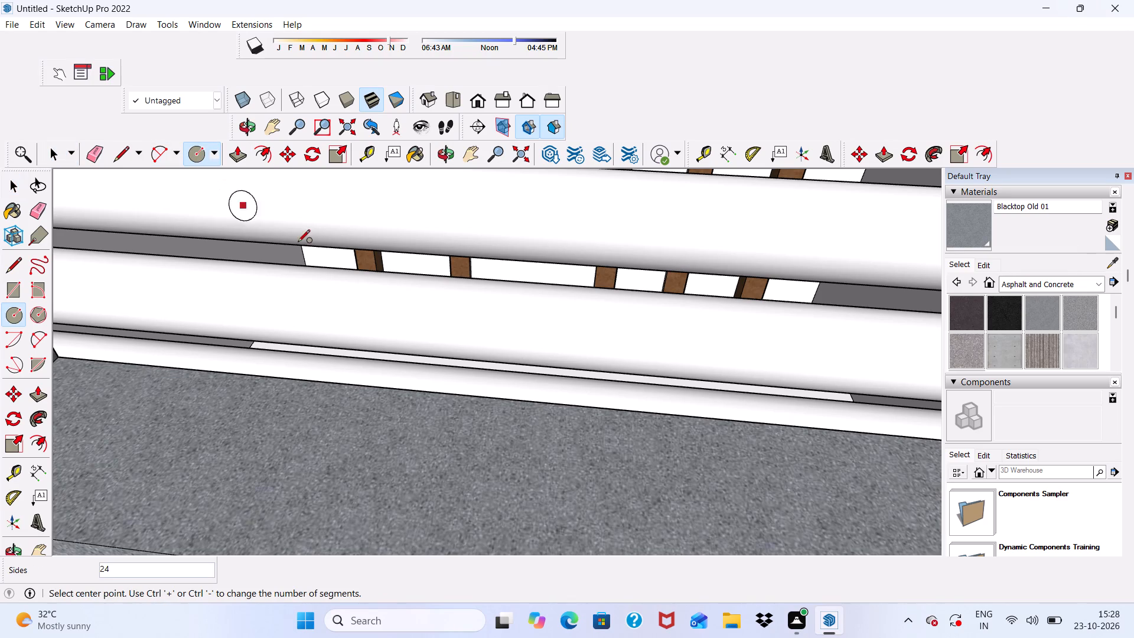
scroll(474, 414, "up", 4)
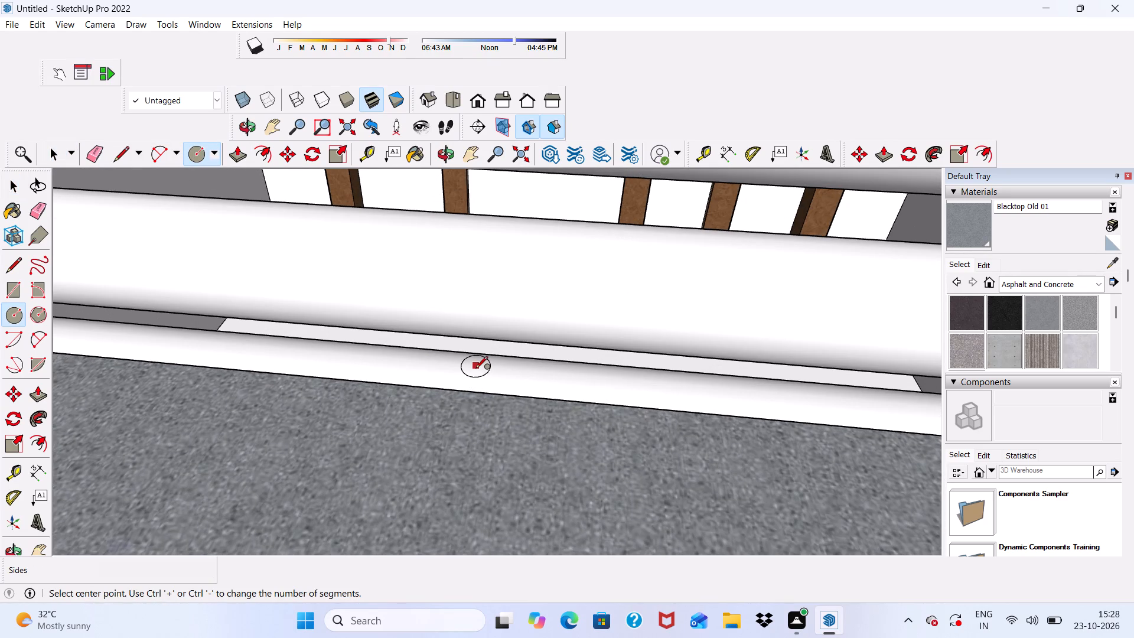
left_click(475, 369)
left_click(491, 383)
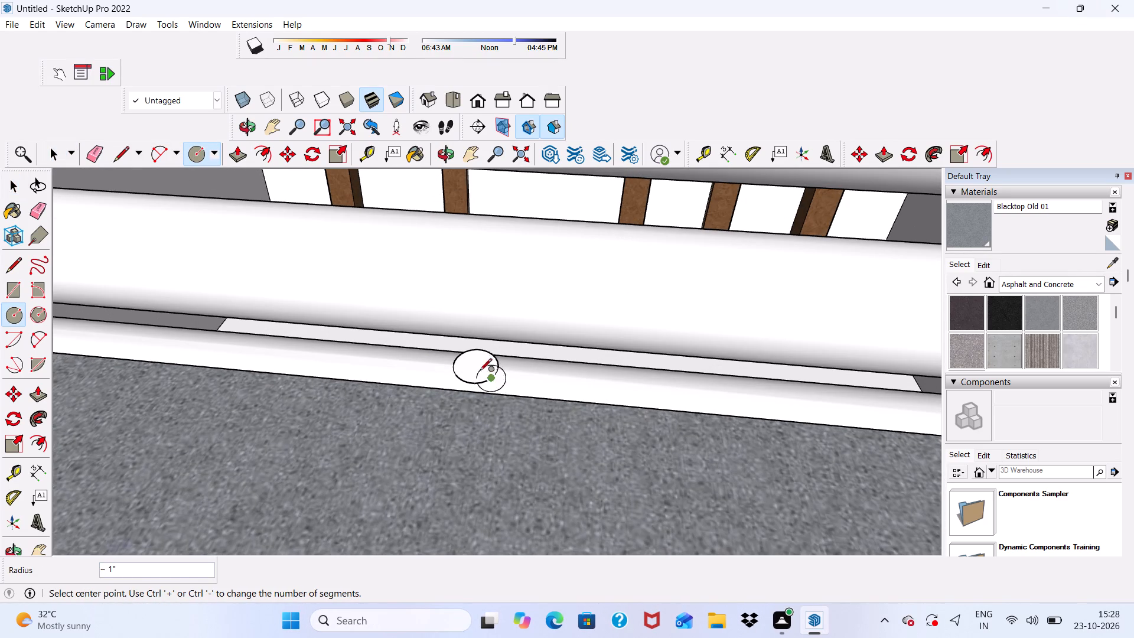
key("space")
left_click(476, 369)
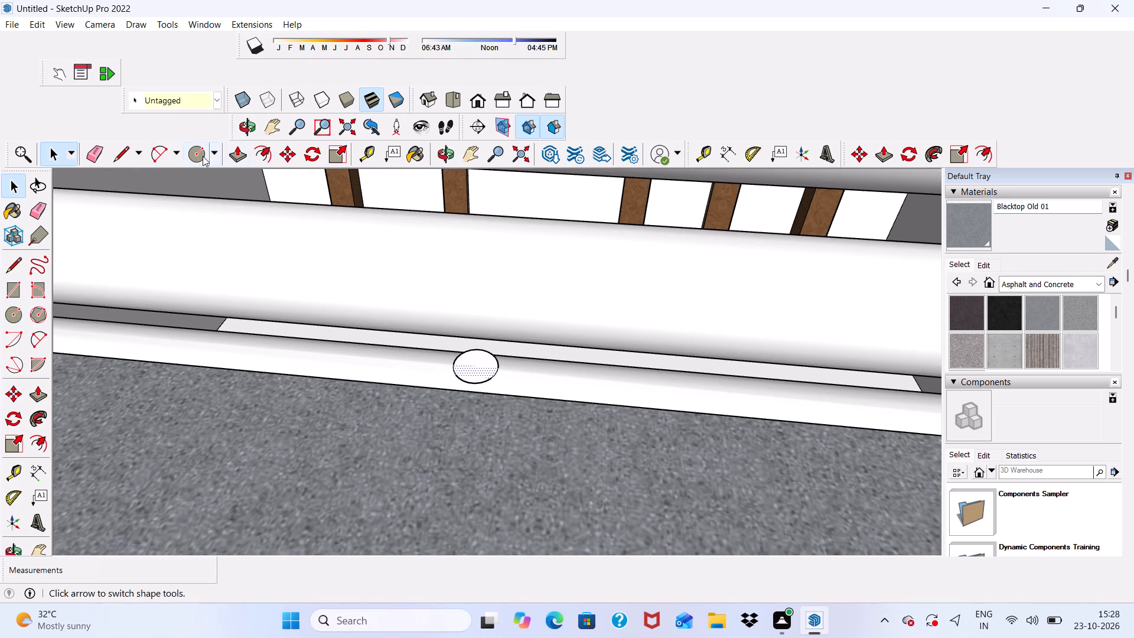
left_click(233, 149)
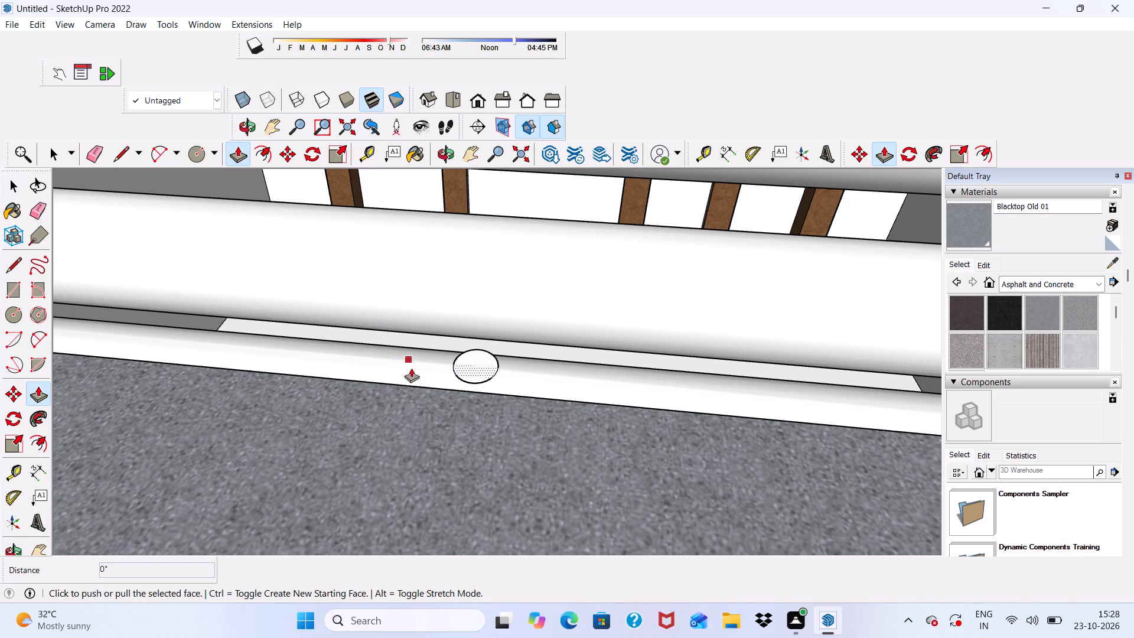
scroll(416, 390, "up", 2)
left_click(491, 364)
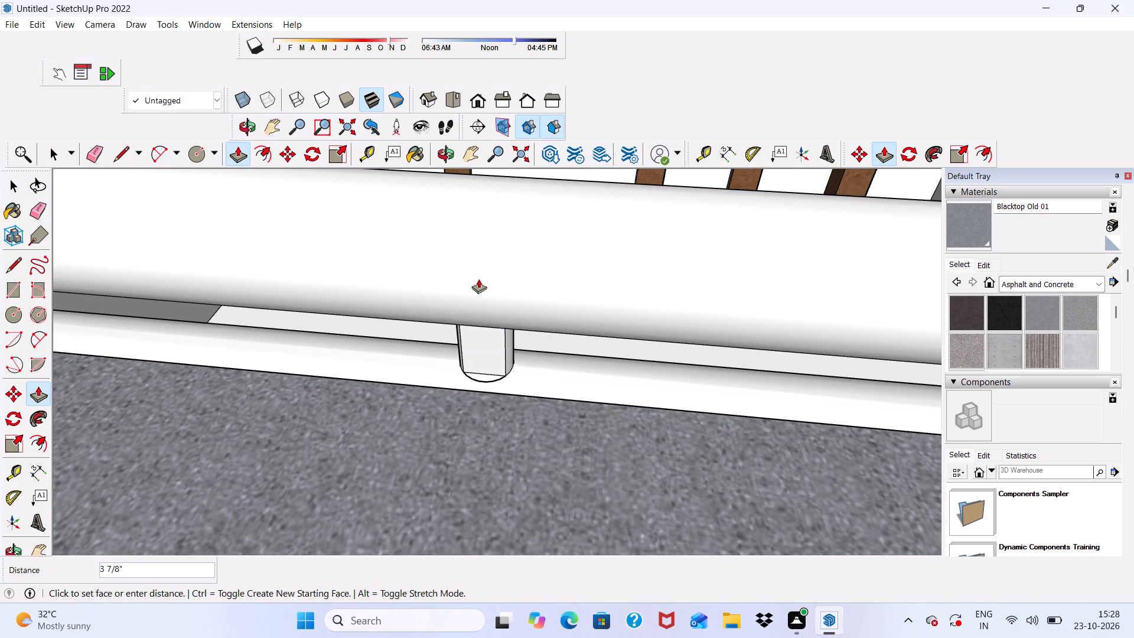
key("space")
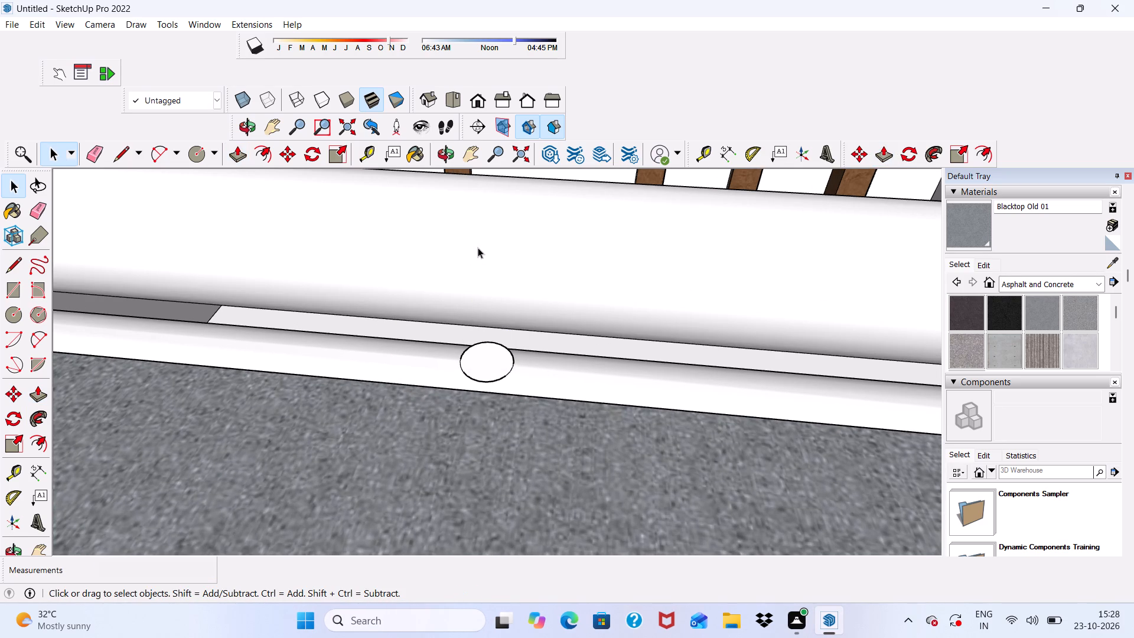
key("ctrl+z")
Examine the balcony railing within the whole facade and the free ends of its lowest bars, with nothing selected.
left_click_drag(478, 248, 472, 258)
scroll(465, 334, "down", 1)
key("space")
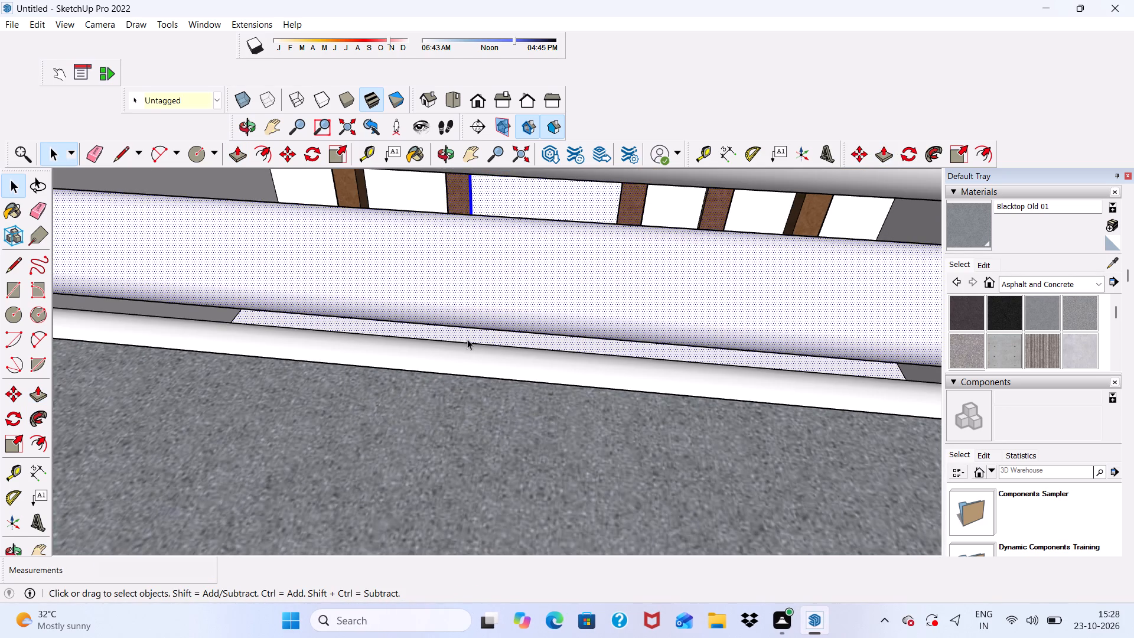
scroll(490, 305, "down", 14)
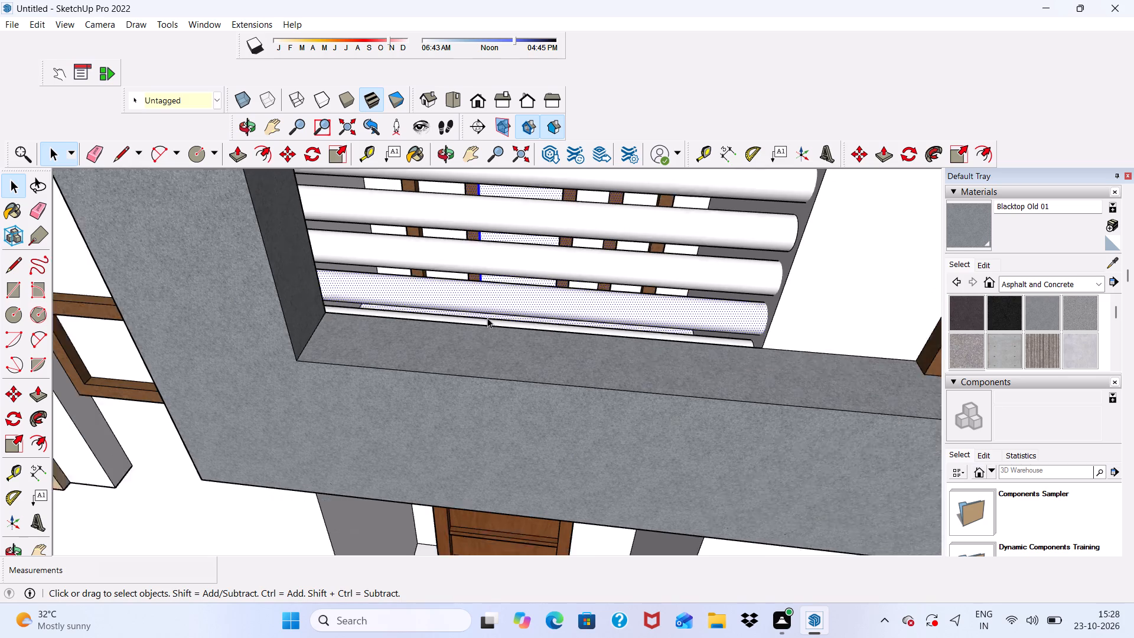
scroll(487, 318, "down", 1)
scroll(339, 370, "down", 6)
scroll(429, 310, "up", 1)
scroll(438, 288, "down", 10)
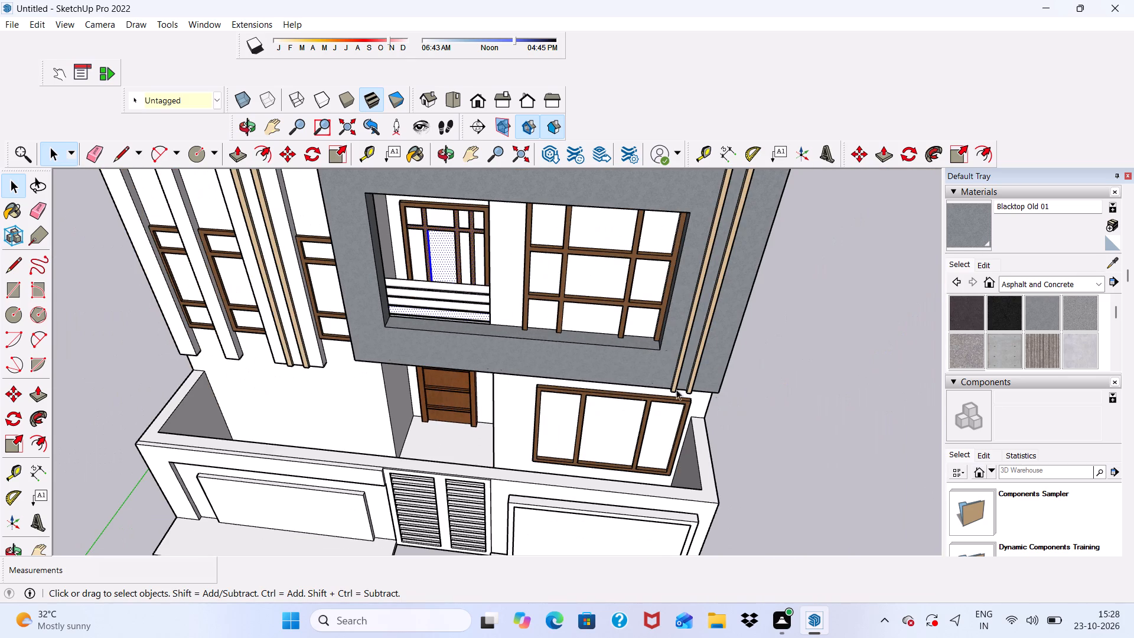
left_click(823, 388)
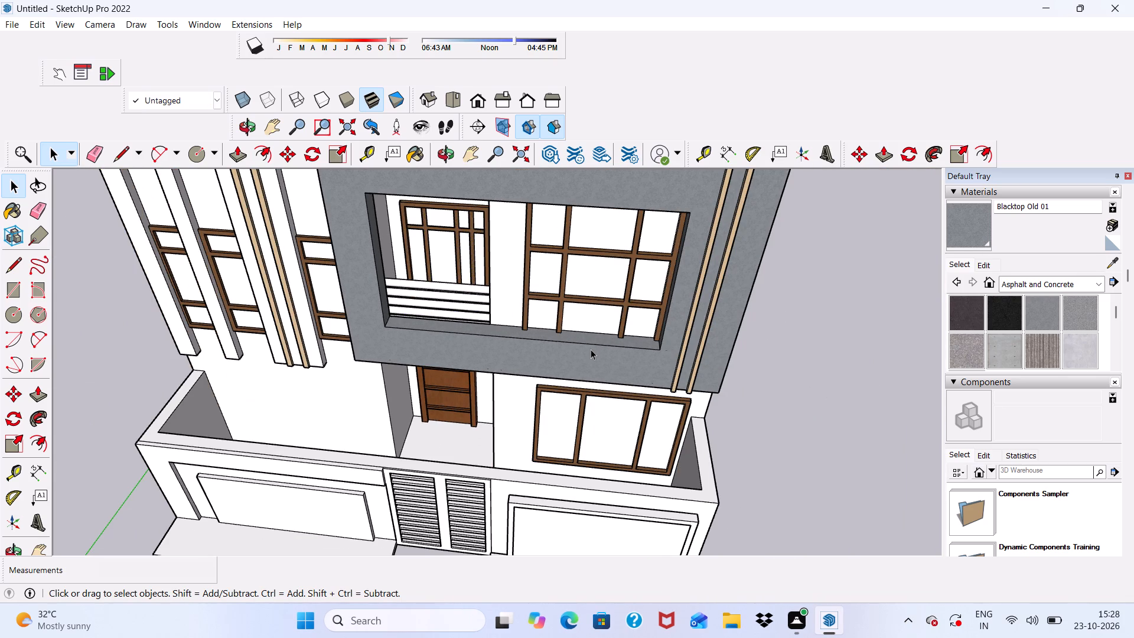
scroll(564, 369, "up", 9)
scroll(336, 285, "up", 10)
middle_click_drag(333, 249, 338, 308)
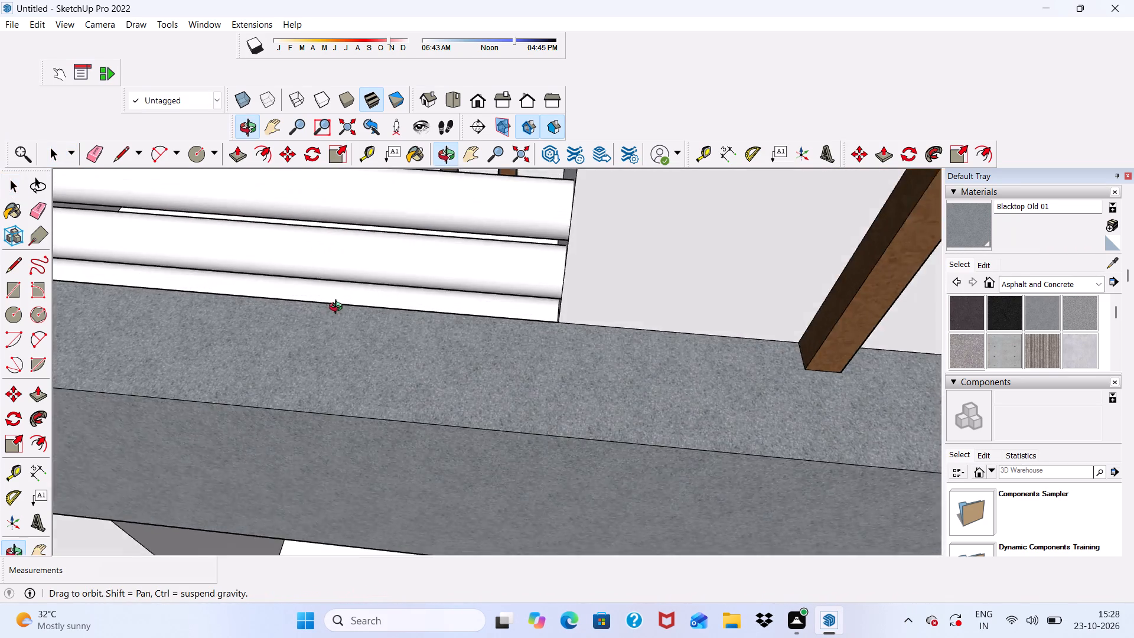
Examine the lower end of the balcony railing and its fit with the frame, out to the front view of the facade.
middle_click_drag(338, 308, 333, 348)
key("space")
scroll(337, 333, "up", 1)
scroll(348, 286, "down", 4)
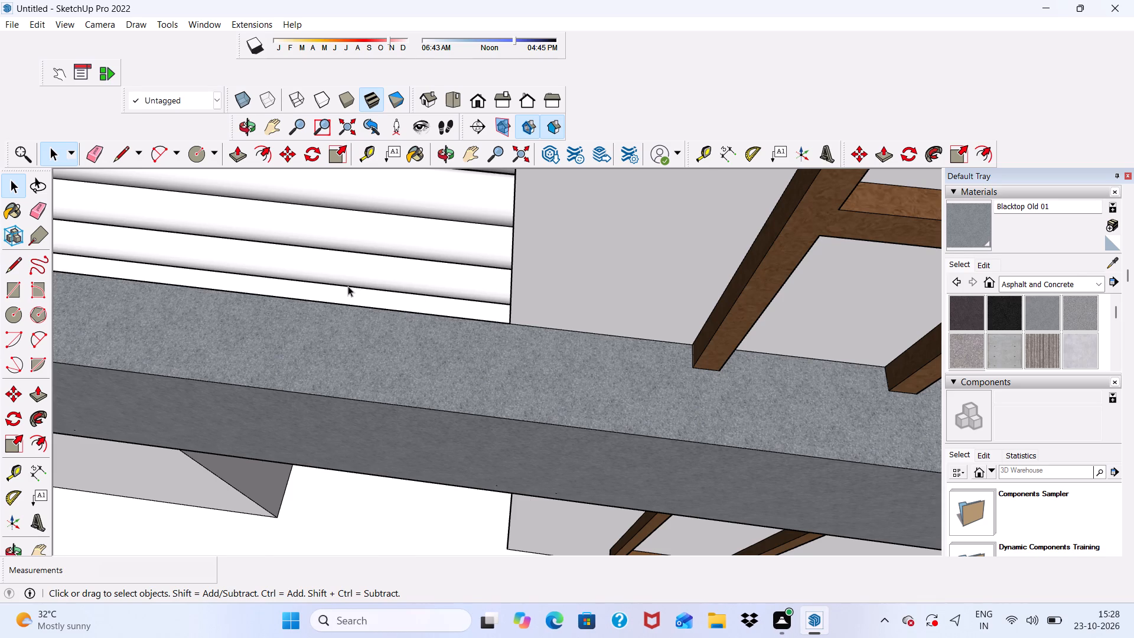
scroll(382, 274, "up", 4)
scroll(384, 266, "down", 8)
middle_click_drag(383, 300, 389, 245)
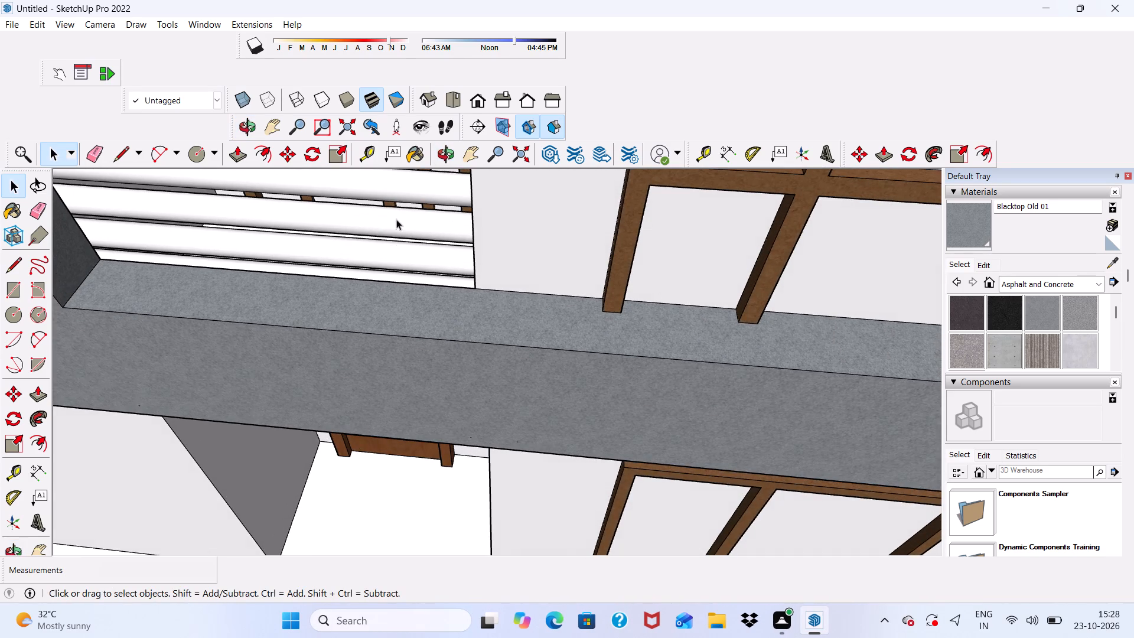
scroll(408, 202, "down", 5)
middle_click_drag(415, 304, 434, 154)
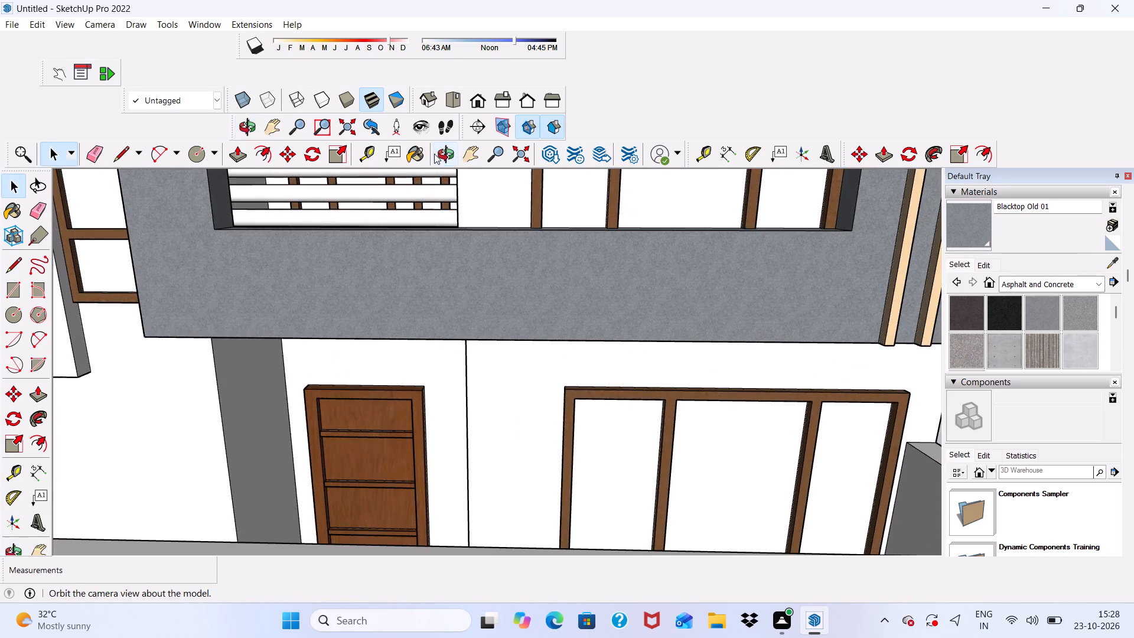
scroll(435, 164, "down", 10)
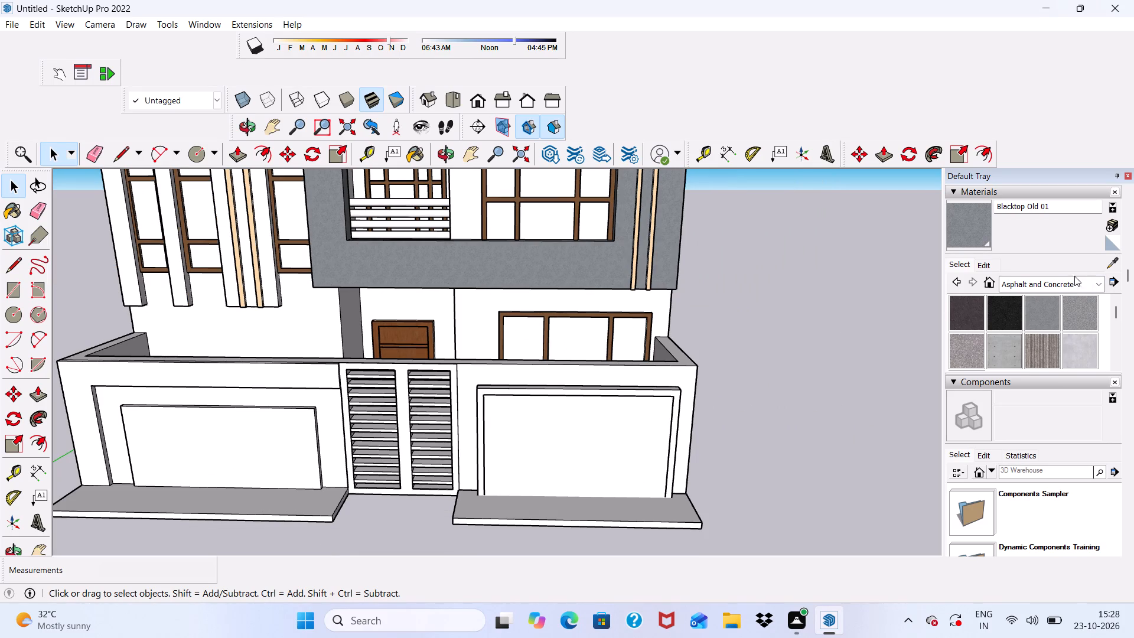
Switch the material library from Asphalt and Concrete to the Colors-Named collection.
left_click(1099, 284)
scroll(1042, 359, "down", 3)
scroll(1038, 442, "down", 3)
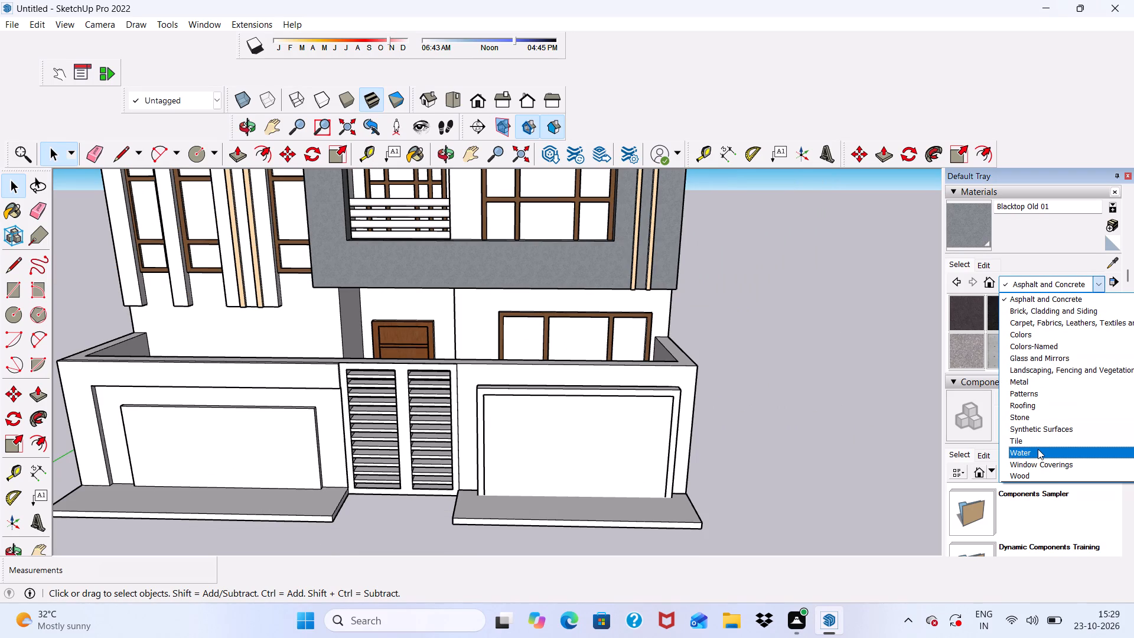
left_click(1012, 345)
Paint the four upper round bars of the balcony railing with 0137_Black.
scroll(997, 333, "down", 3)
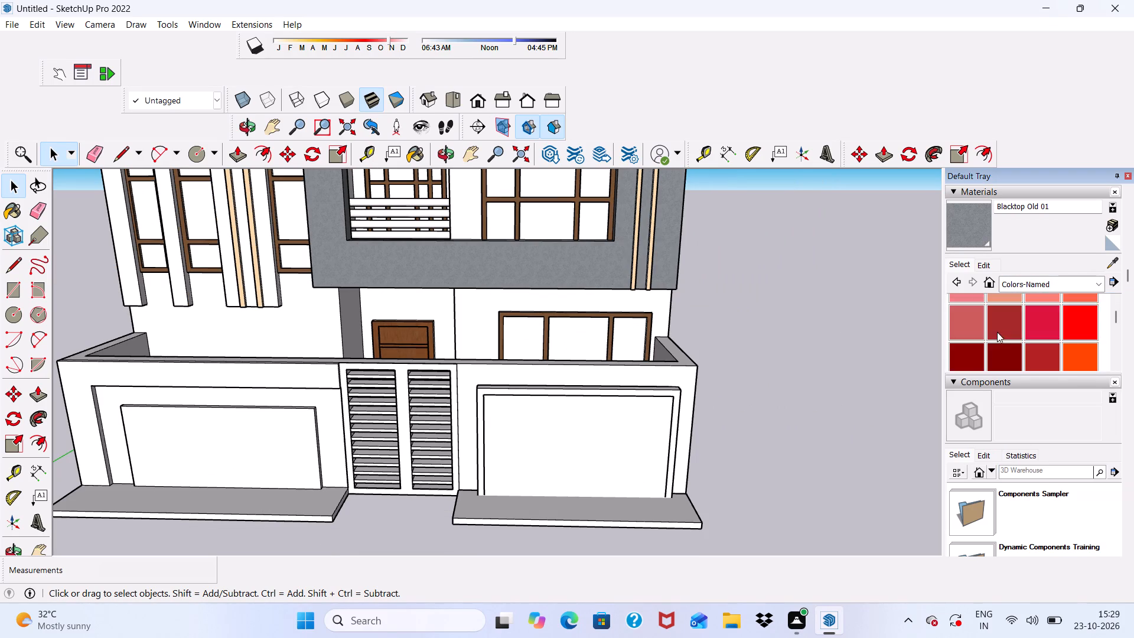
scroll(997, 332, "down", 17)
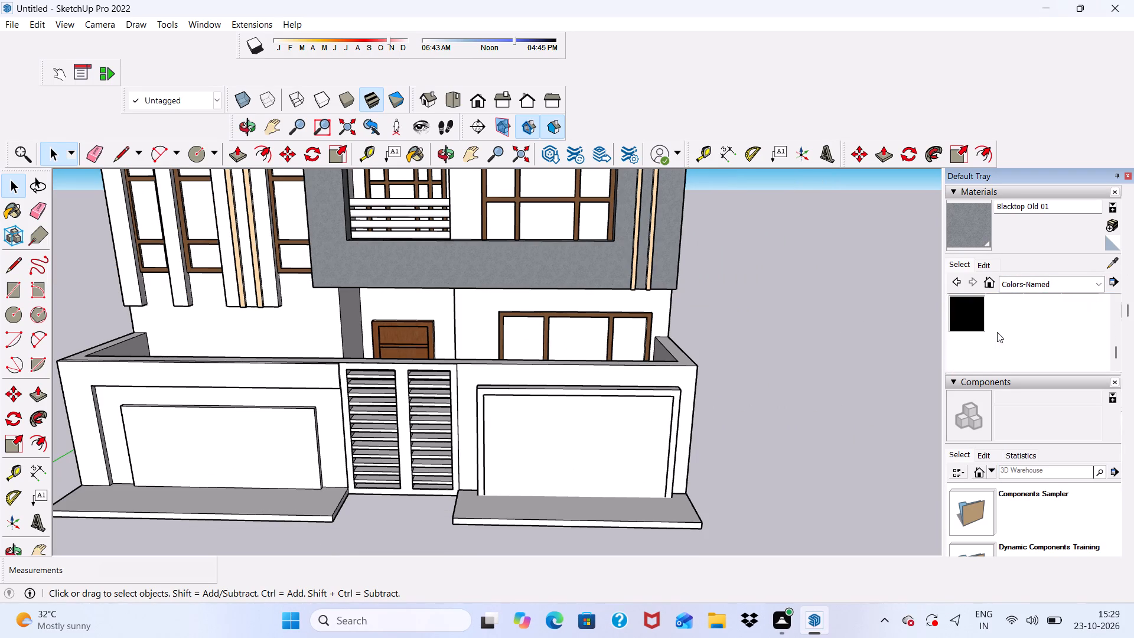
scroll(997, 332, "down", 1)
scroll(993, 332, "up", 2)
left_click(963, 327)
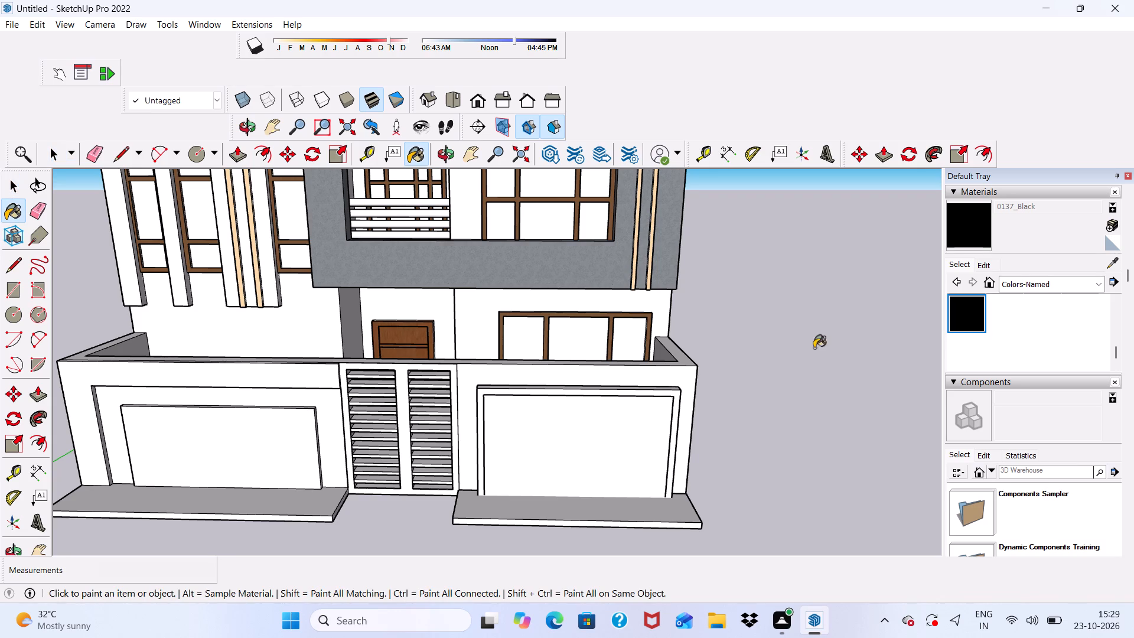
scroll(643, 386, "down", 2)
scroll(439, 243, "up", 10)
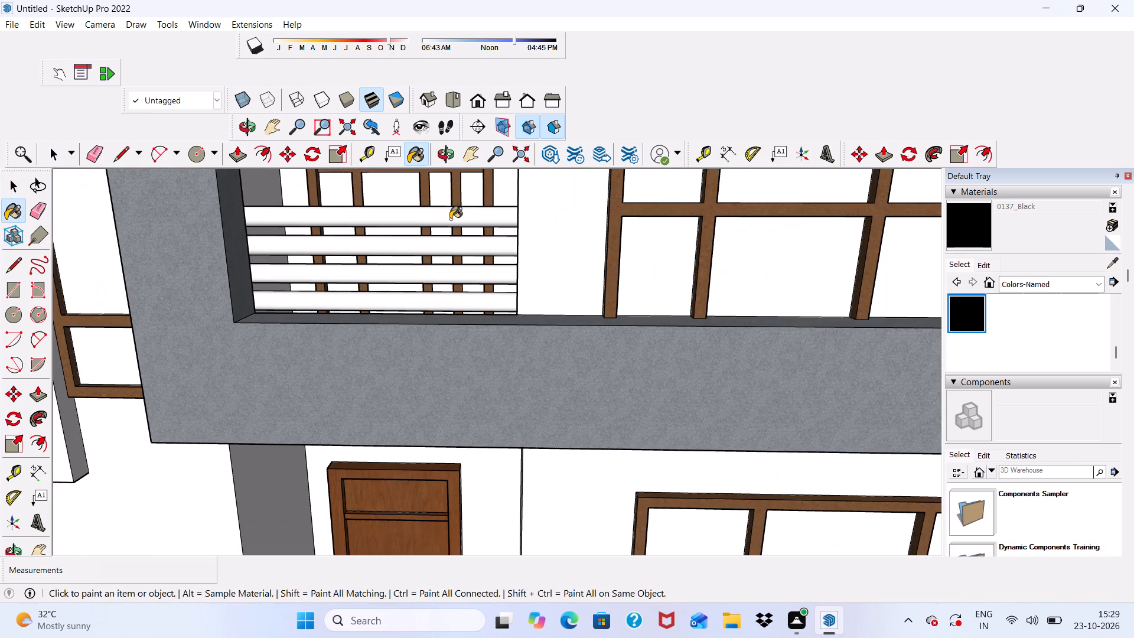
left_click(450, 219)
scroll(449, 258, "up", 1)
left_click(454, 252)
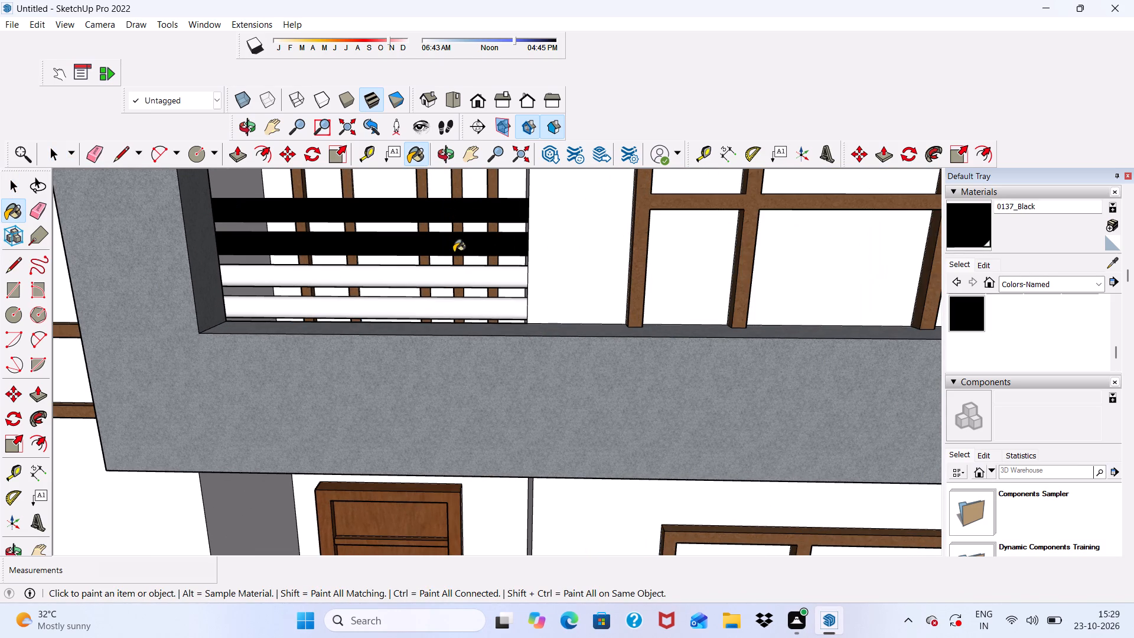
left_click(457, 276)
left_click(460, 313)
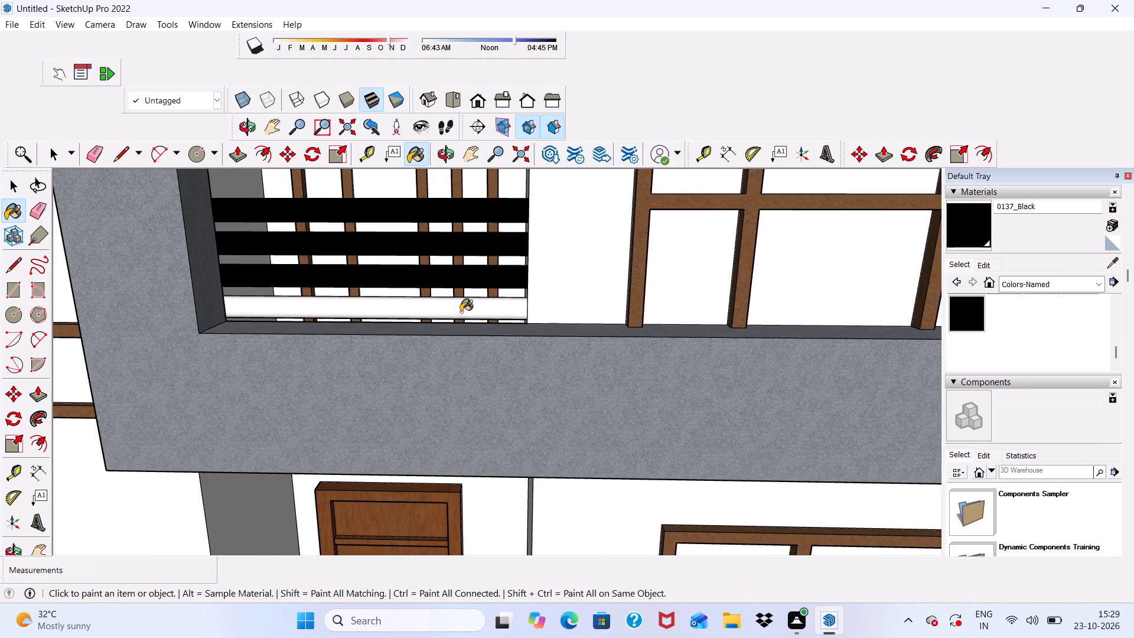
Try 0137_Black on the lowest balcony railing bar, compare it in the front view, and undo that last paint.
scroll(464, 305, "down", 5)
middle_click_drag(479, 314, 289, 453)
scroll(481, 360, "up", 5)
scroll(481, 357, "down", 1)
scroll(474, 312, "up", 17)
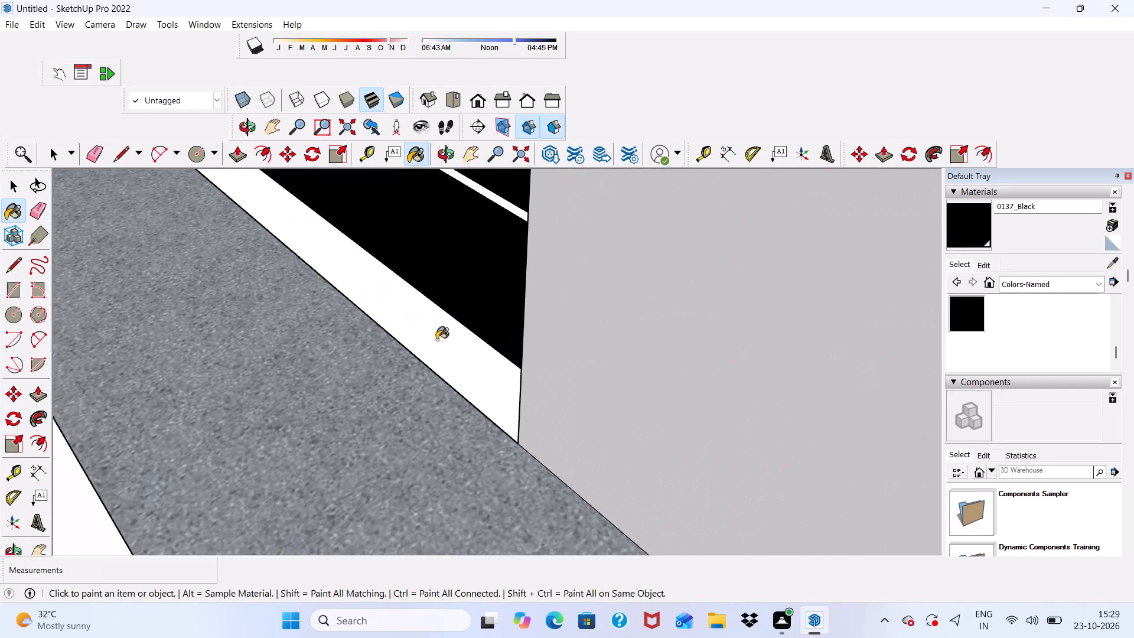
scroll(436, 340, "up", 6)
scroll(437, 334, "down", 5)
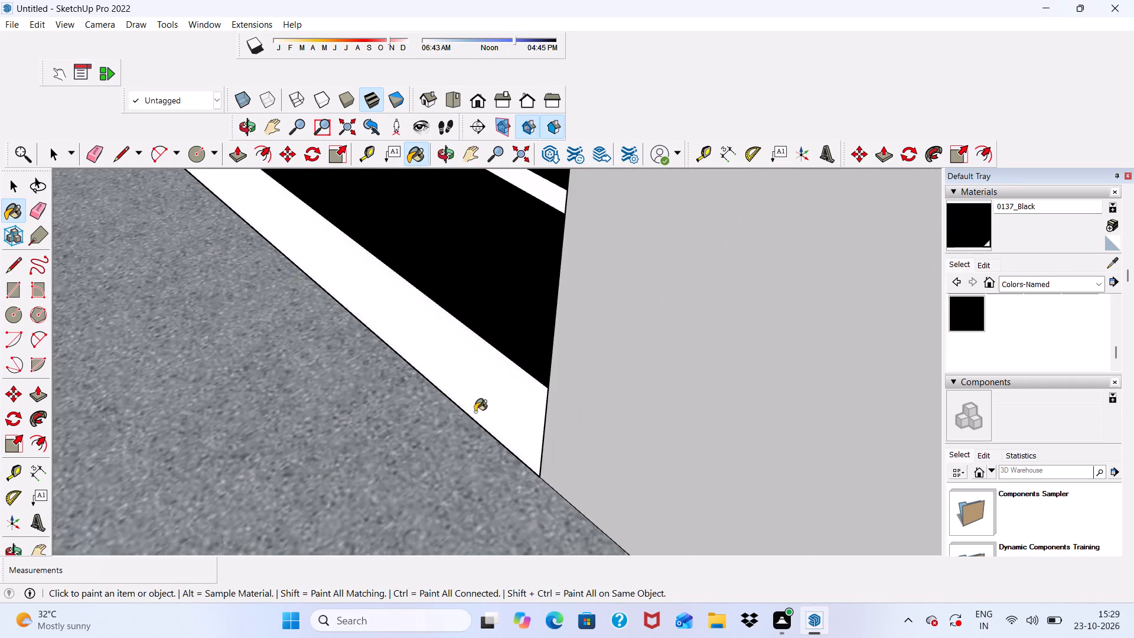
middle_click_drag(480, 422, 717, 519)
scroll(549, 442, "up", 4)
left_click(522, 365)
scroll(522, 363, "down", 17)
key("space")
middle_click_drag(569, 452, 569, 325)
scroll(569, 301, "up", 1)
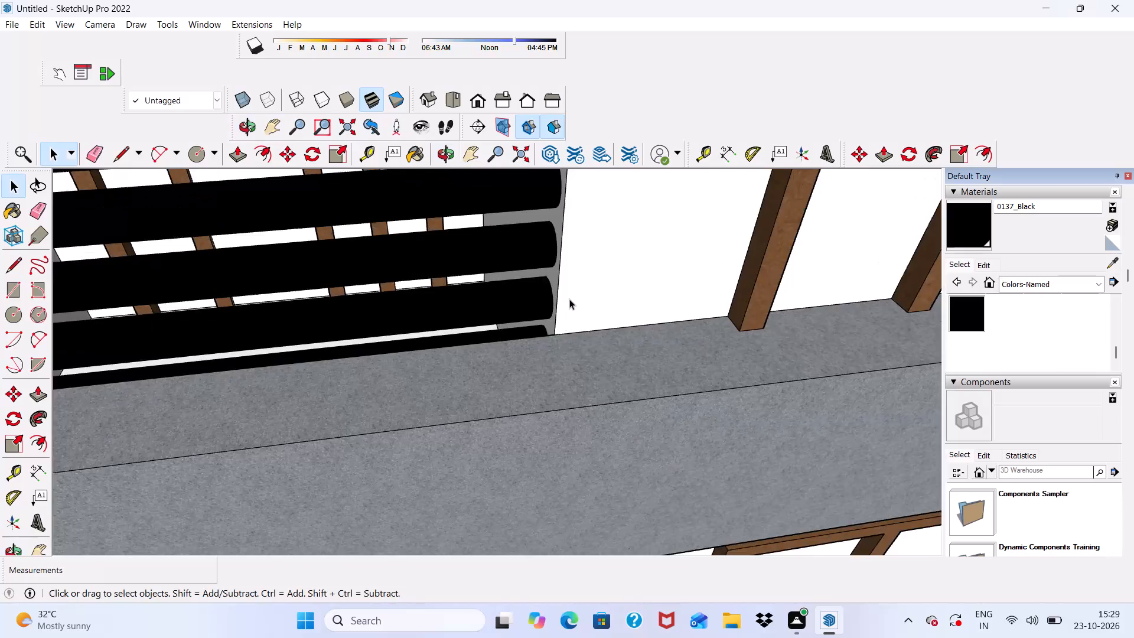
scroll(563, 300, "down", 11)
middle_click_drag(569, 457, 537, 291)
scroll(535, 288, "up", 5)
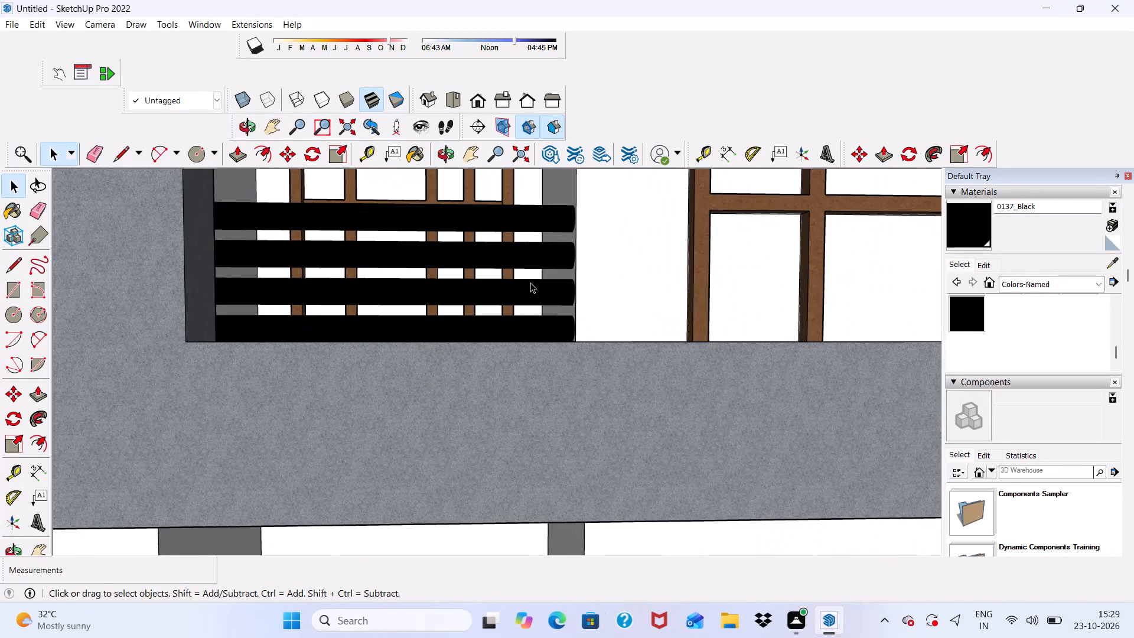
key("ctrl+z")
Paint the four upper round bars of the balcony railing with 0132_LightGray from the named colors.
scroll(556, 315, "right", 1)
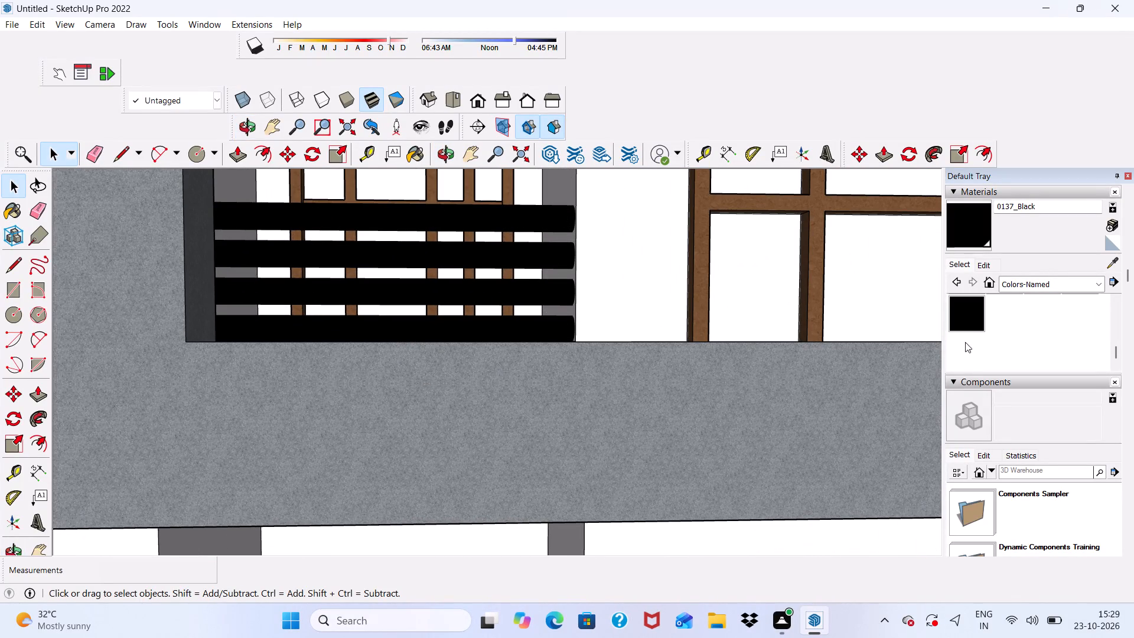
scroll(965, 342, "up", 2)
scroll(993, 340, "down", 1)
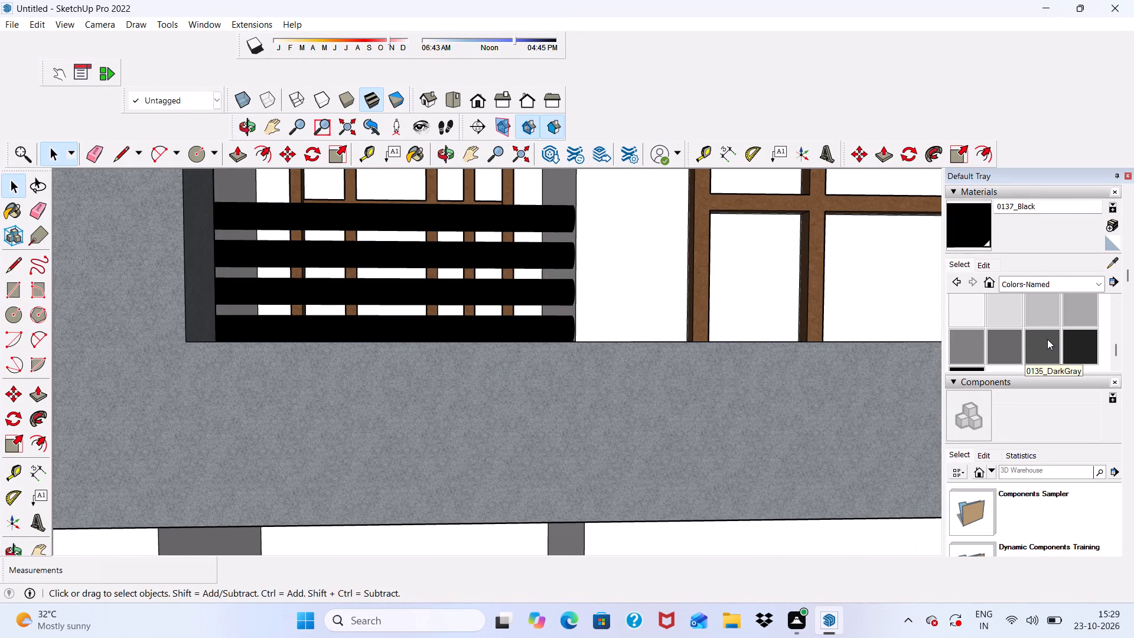
left_click(1083, 308)
scroll(497, 220, "up", 3)
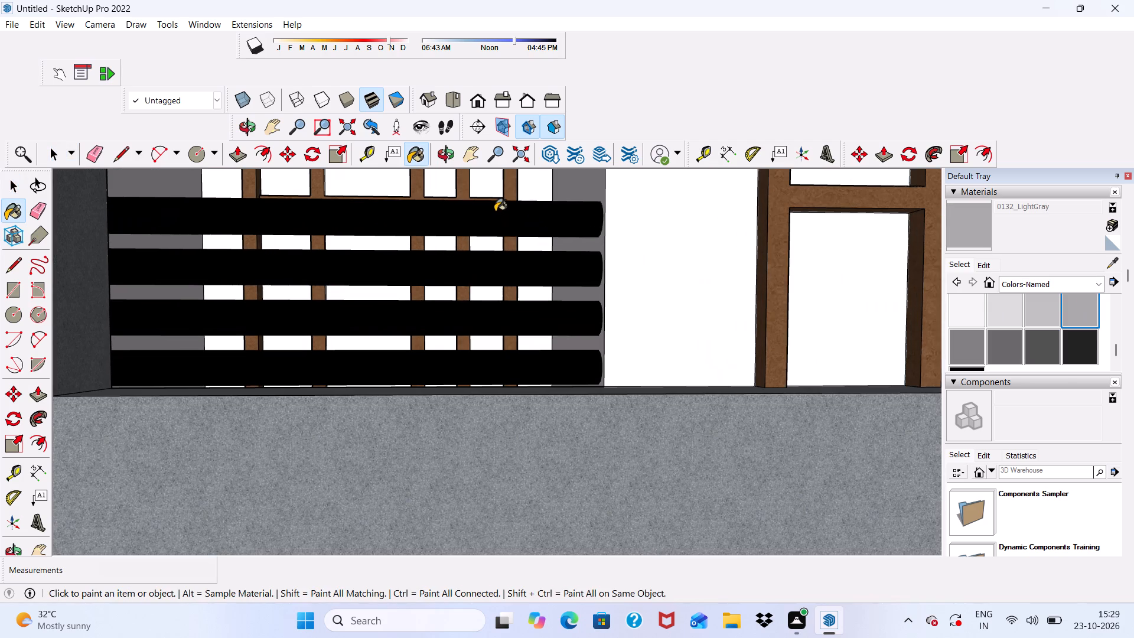
left_click(495, 211)
left_click(495, 266)
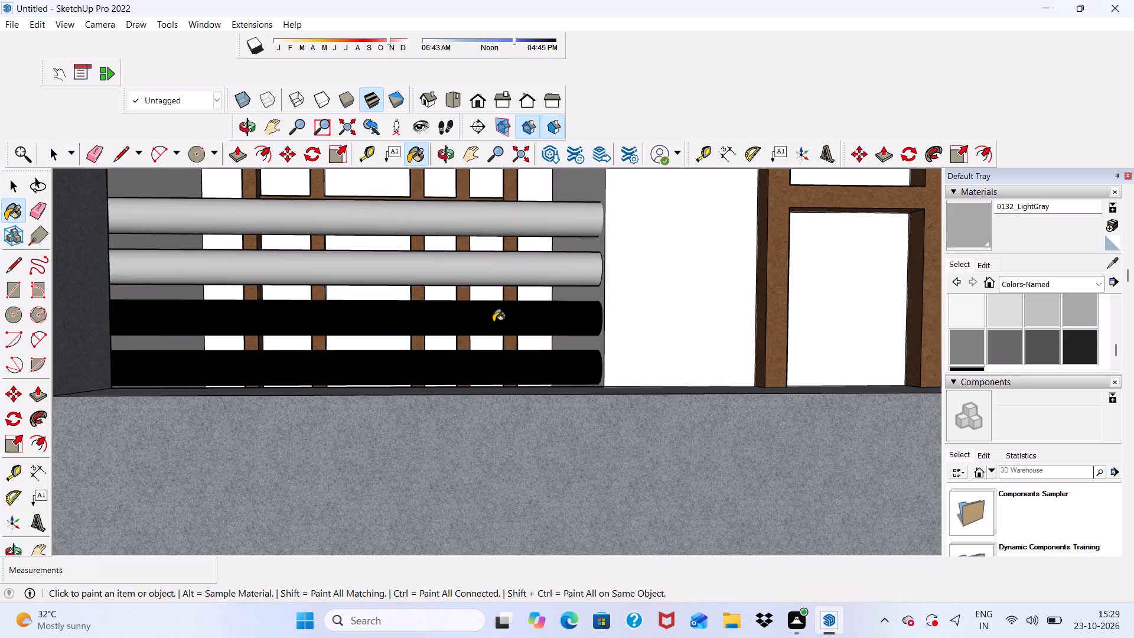
left_click(493, 322)
left_click(493, 363)
Paint the lowest railing bar, just above the balcony frame's lower edge, with 0132_LightGray and leave the Paint Bucket.
scroll(494, 262, "down", 4)
middle_click_drag(496, 328, 339, 532)
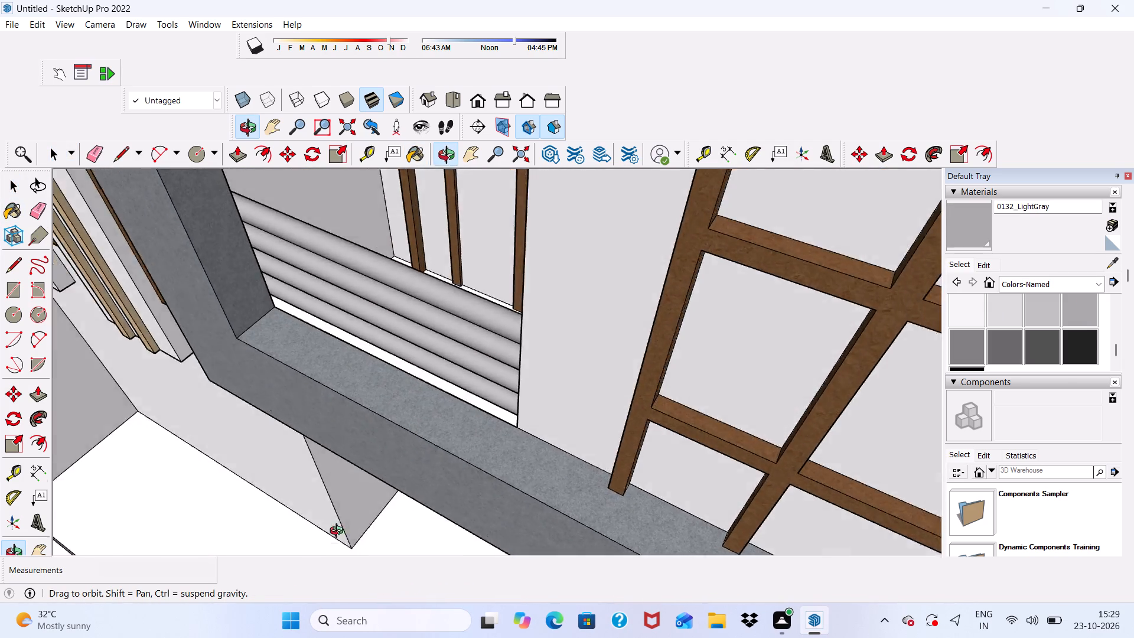
middle_click_drag(339, 532, 282, 512)
scroll(439, 344, "up", 11)
middle_click_drag(386, 344, 291, 258)
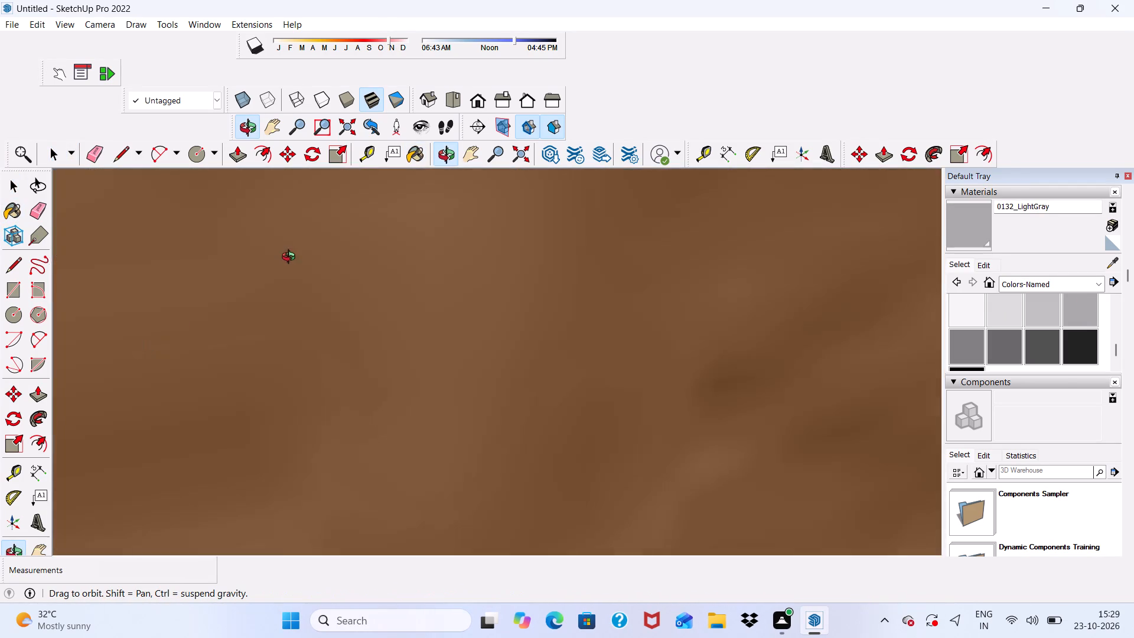
middle_click_drag(291, 258, 383, 333)
scroll(403, 329, "up", 1)
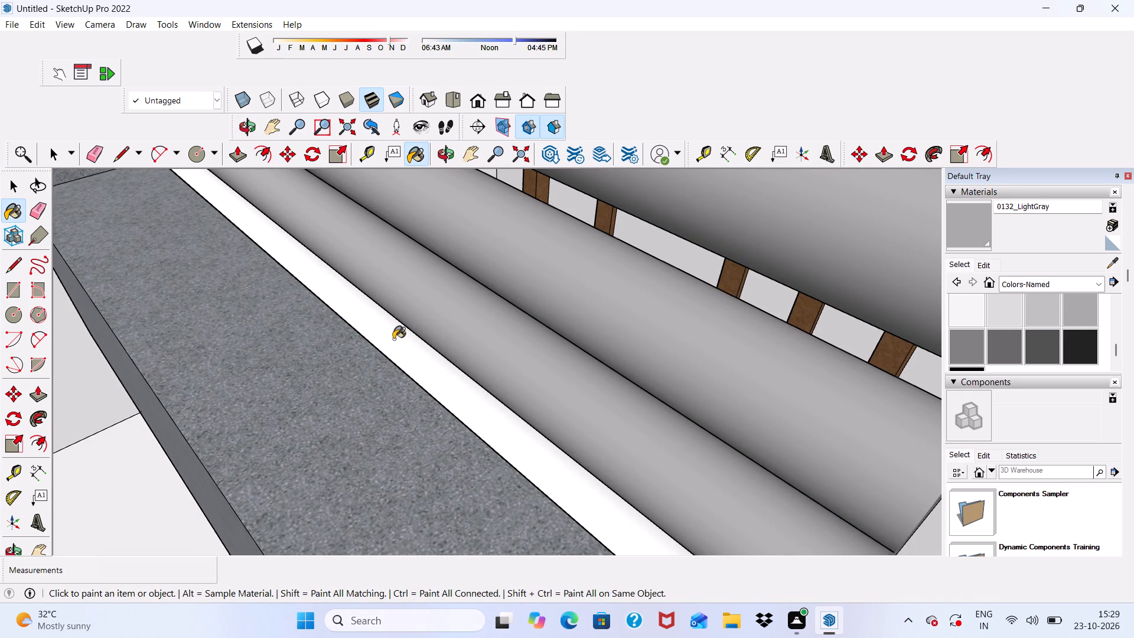
left_click(393, 339)
scroll(393, 315, "down", 9)
middle_click_drag(407, 344, 414, 422)
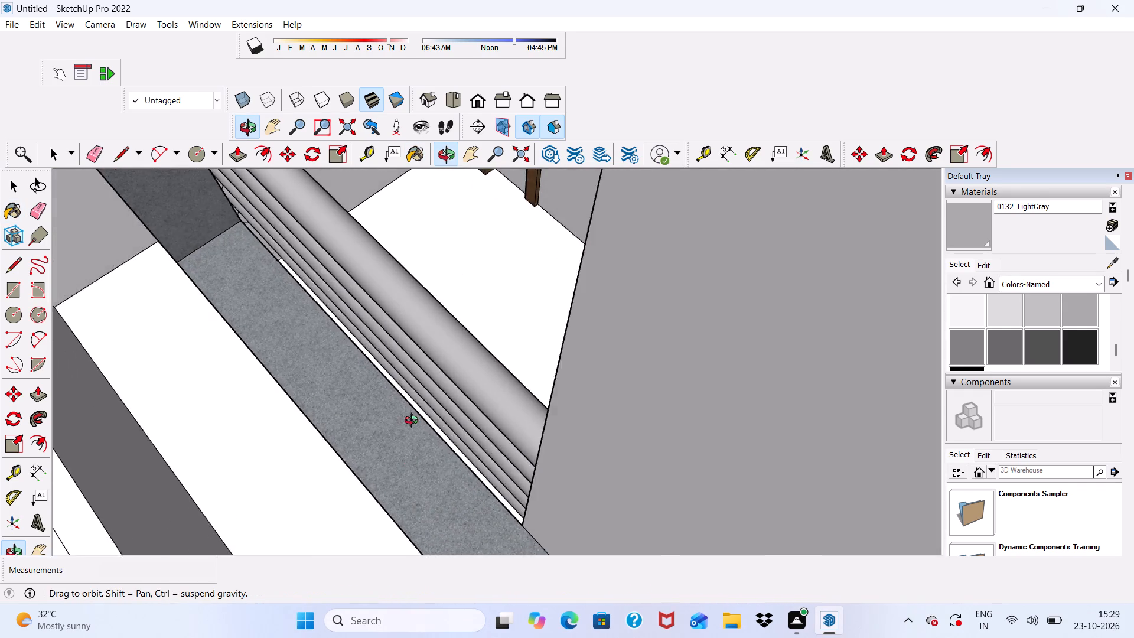
middle_click_drag(414, 422, 729, 328)
key("space")
Examine the painted balcony railing up close and within the whole facade.
scroll(635, 325, "down", 5)
middle_click_drag(559, 408, 536, 281)
scroll(536, 248, "up", 1)
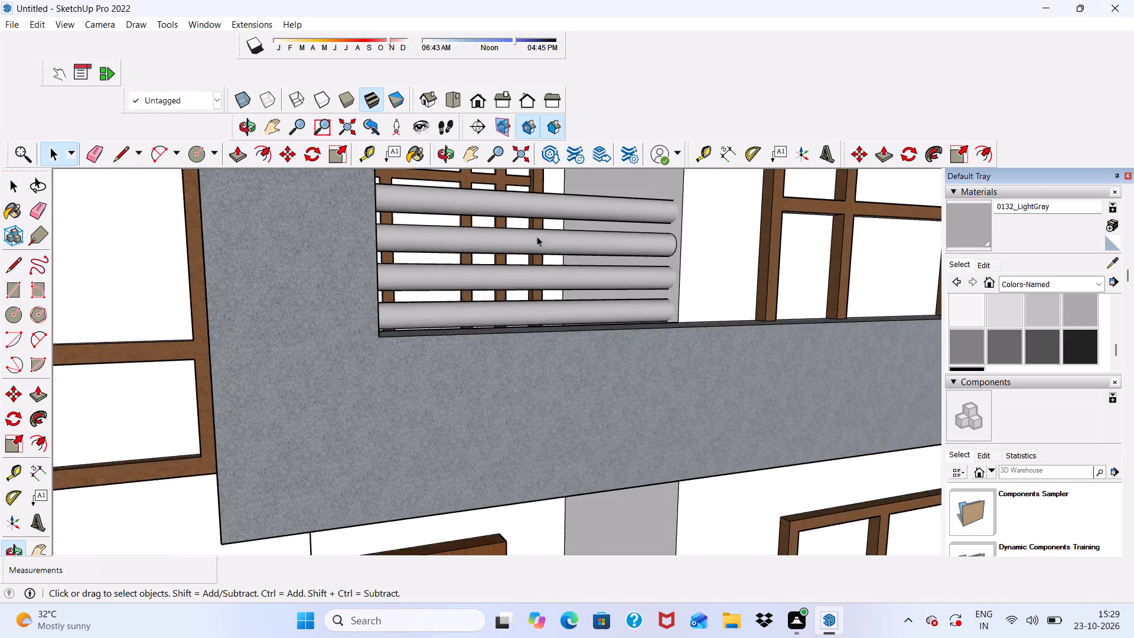
scroll(532, 211, "down", 11)
middle_click_drag(621, 342, 513, 355)
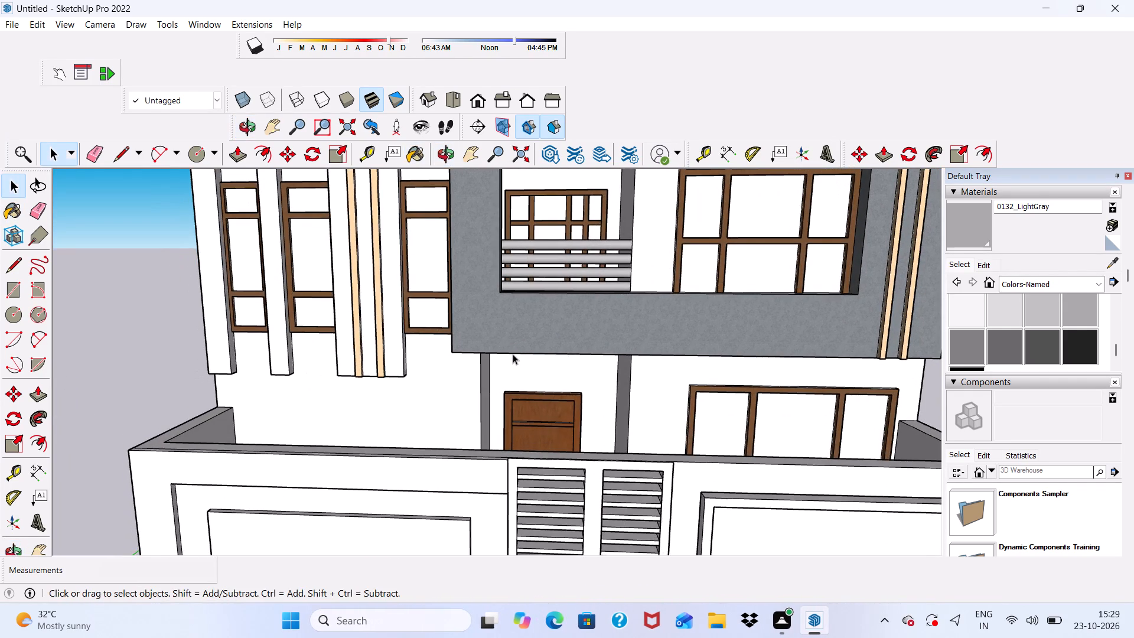
scroll(513, 349, "down", 8)
scroll(597, 182, "up", 4)
scroll(592, 190, "down", 3)
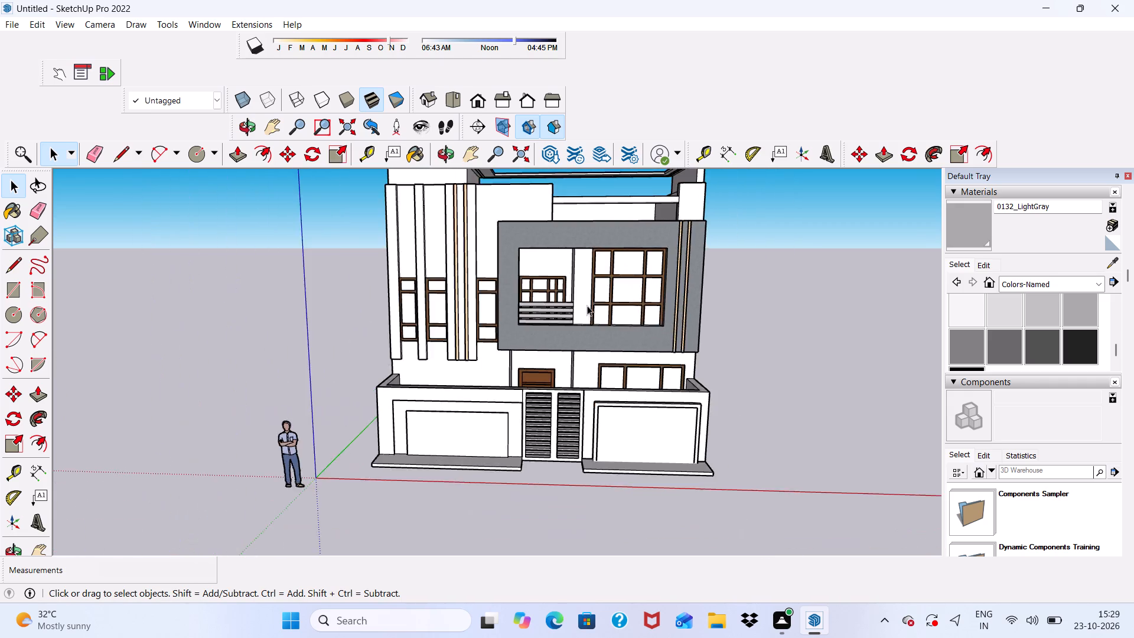
scroll(587, 305, "down", 6)
scroll(565, 167, "up", 18)
Paint the outer and inner underside faces of the stepped rooftop frame with 0043_SaddleBrown.
middle_click_drag(497, 211, 506, 118)
scroll(1027, 307, "down", 1)
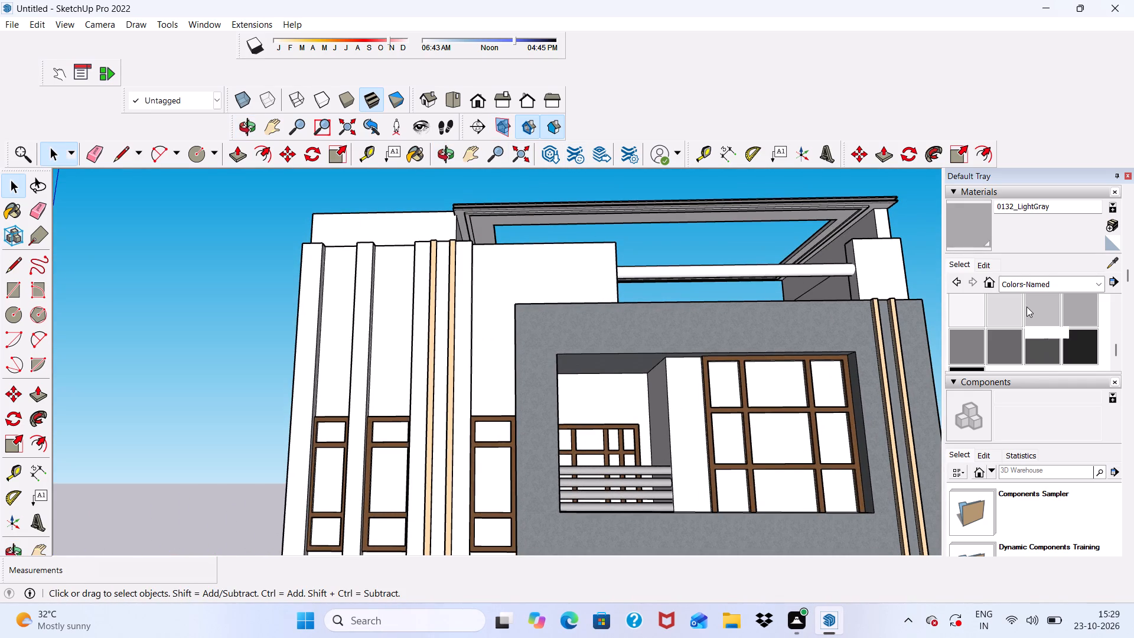
scroll(1027, 307, "up", 10)
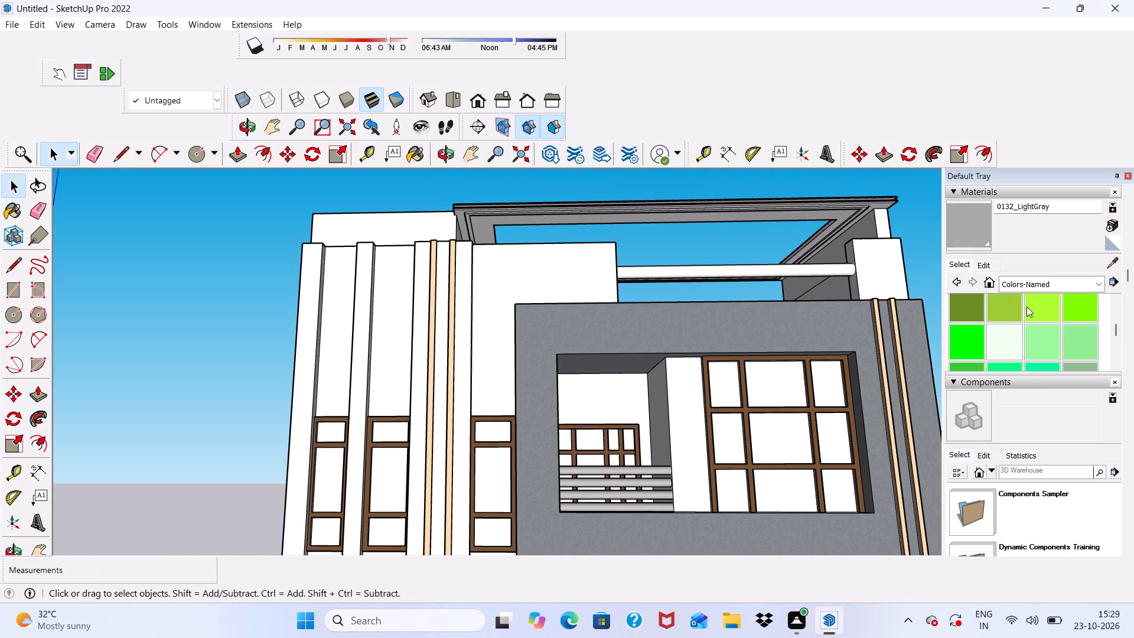
scroll(1027, 307, "up", 4)
scroll(1027, 307, "down", 1)
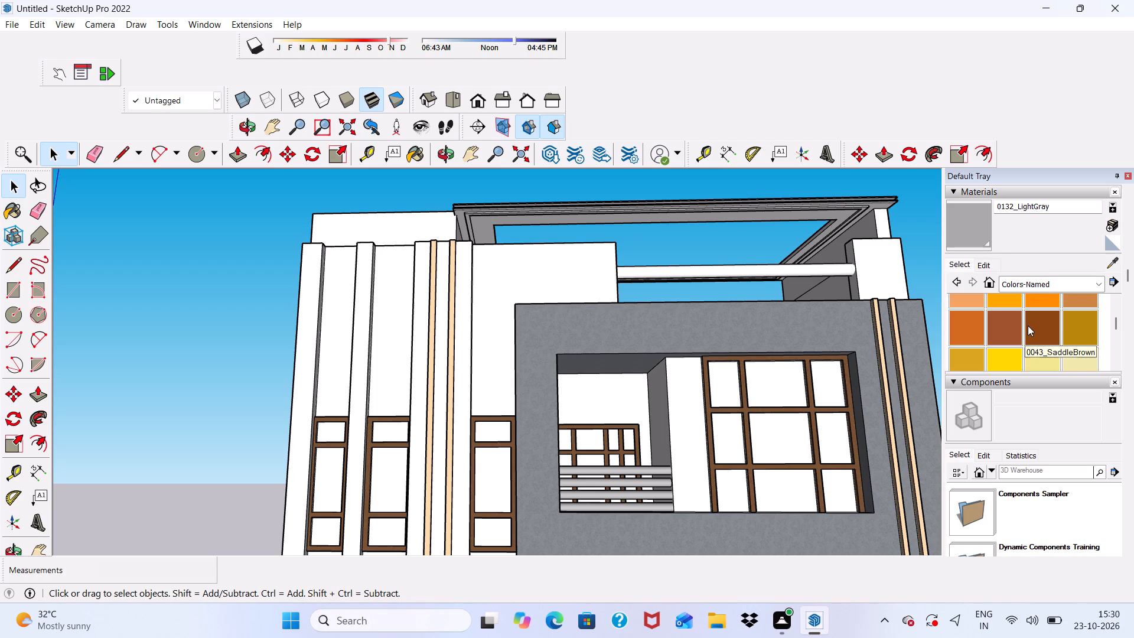
left_click(1028, 325)
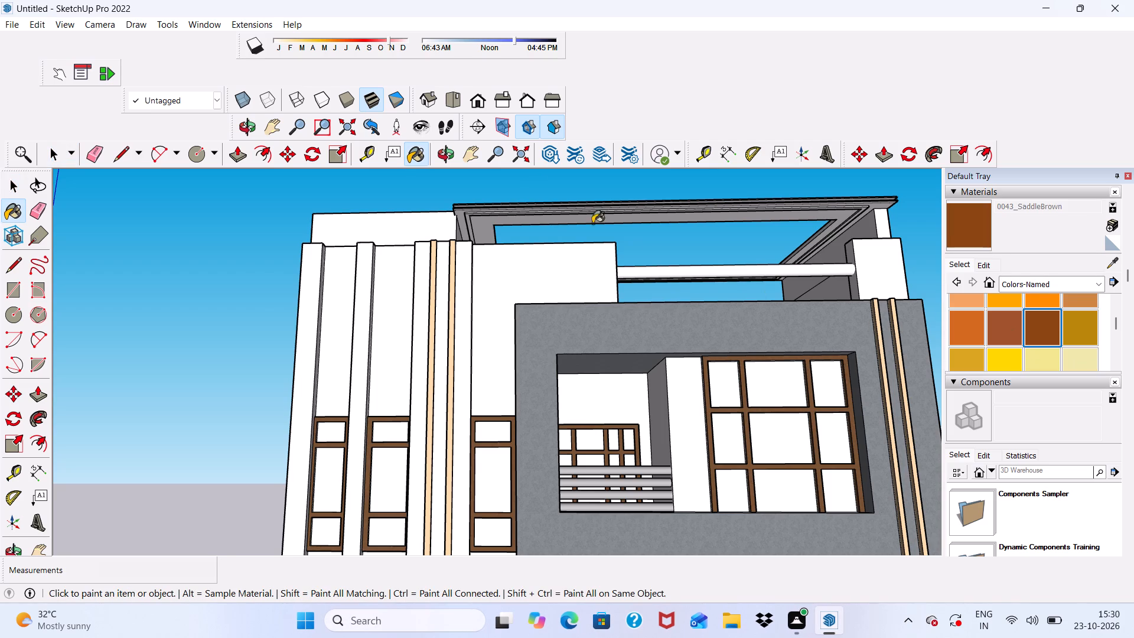
scroll(528, 190, "up", 3)
scroll(513, 188, "down", 1)
scroll(511, 210, "up", 15)
left_click(511, 216)
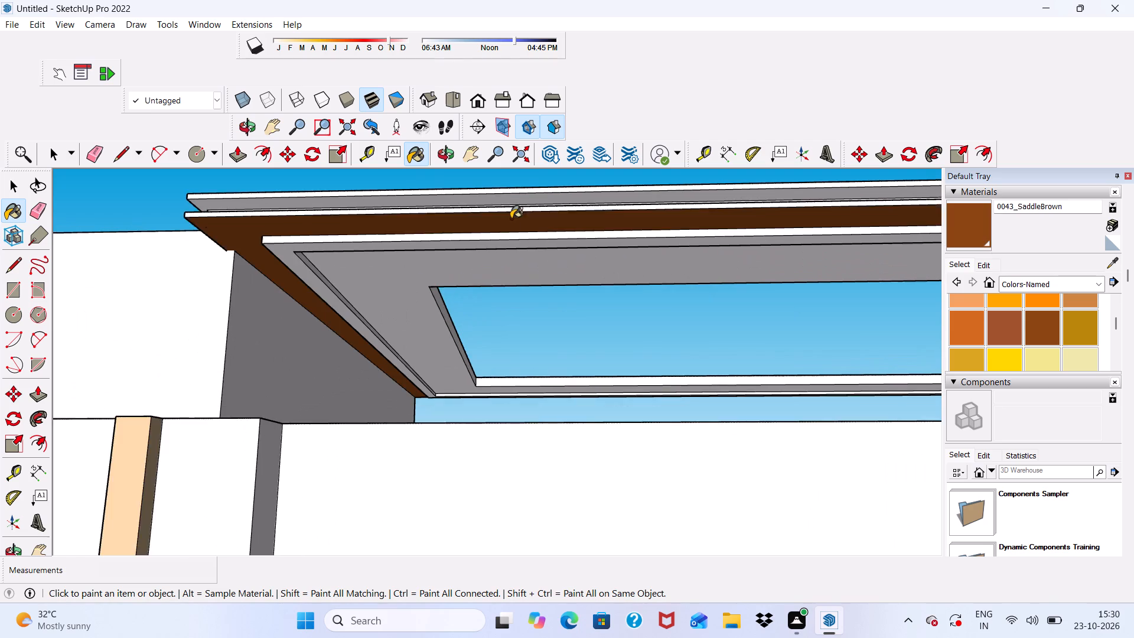
scroll(472, 284, "up", 2)
left_click(413, 279)
Edit the 0043_SaddleBrown material to a darker brown for the rooftop frame.
scroll(410, 265, "down", 5)
middle_click_drag(430, 288, 478, 190)
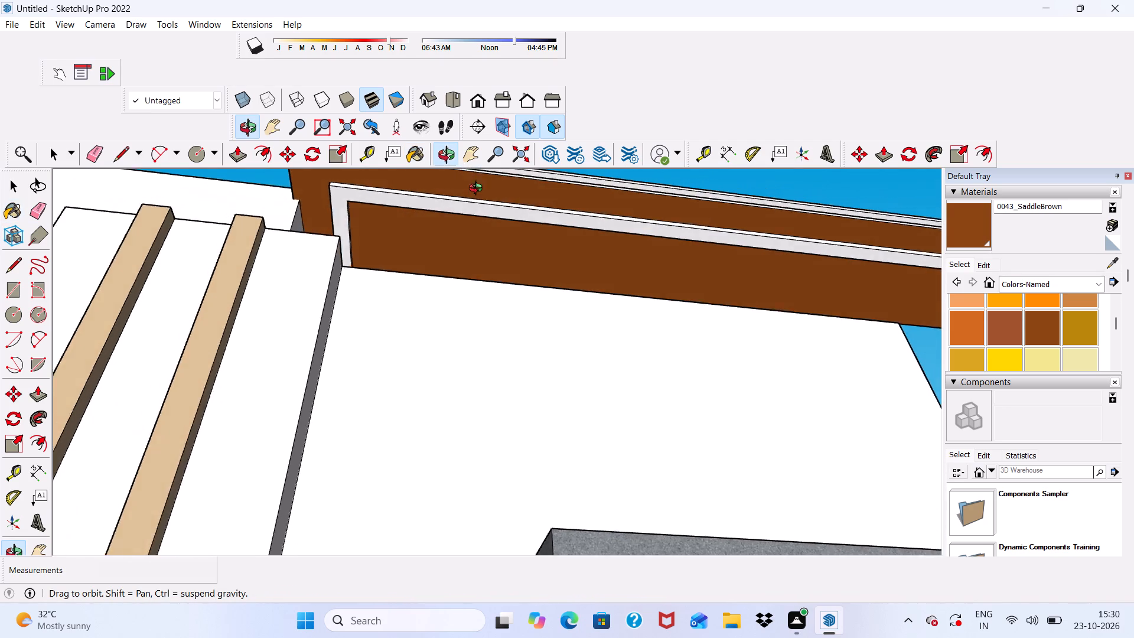
middle_click_drag(478, 190, 487, 224)
left_click(980, 267)
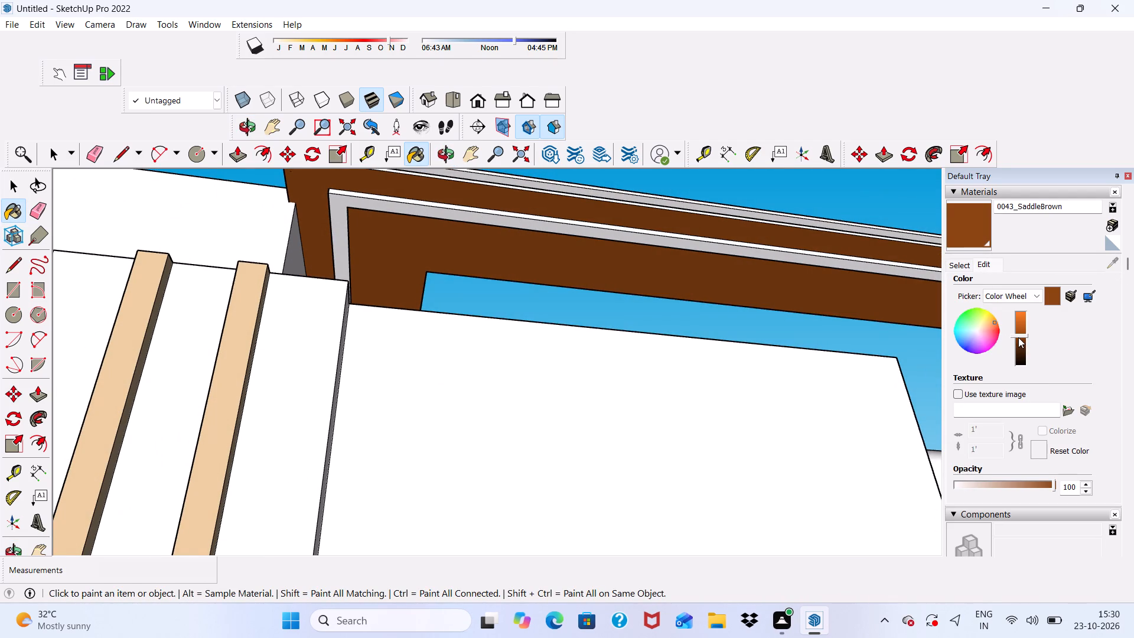
left_click_drag(1018, 337, 1023, 343)
scroll(609, 312, "down", 9)
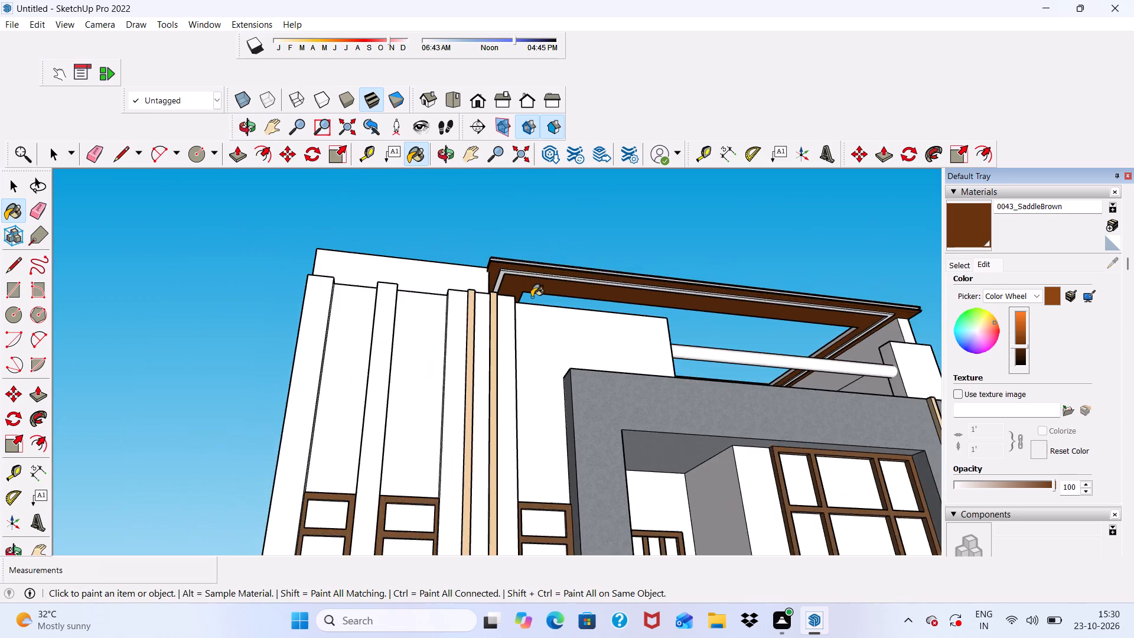
Paint the recessed front band between the rooftop frame's two projecting lips with 0043_SaddleBrown.
middle_click_drag(532, 297, 206, 342)
scroll(550, 245, "up", 8)
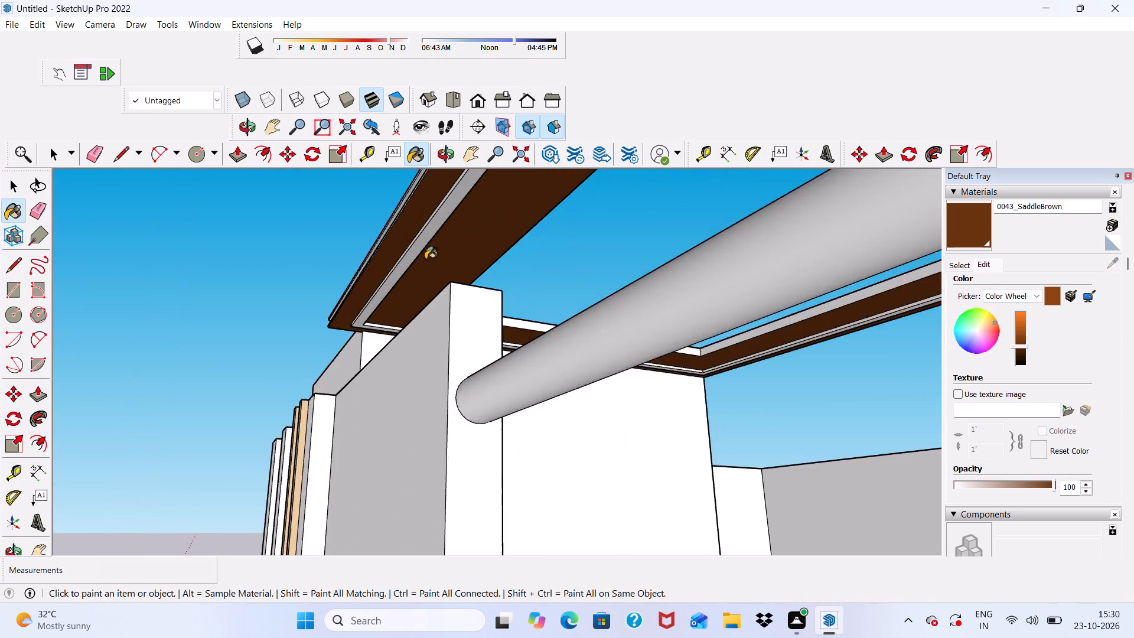
scroll(425, 259, "up", 3)
middle_click_drag(424, 263, 667, 347)
scroll(526, 337, "up", 4)
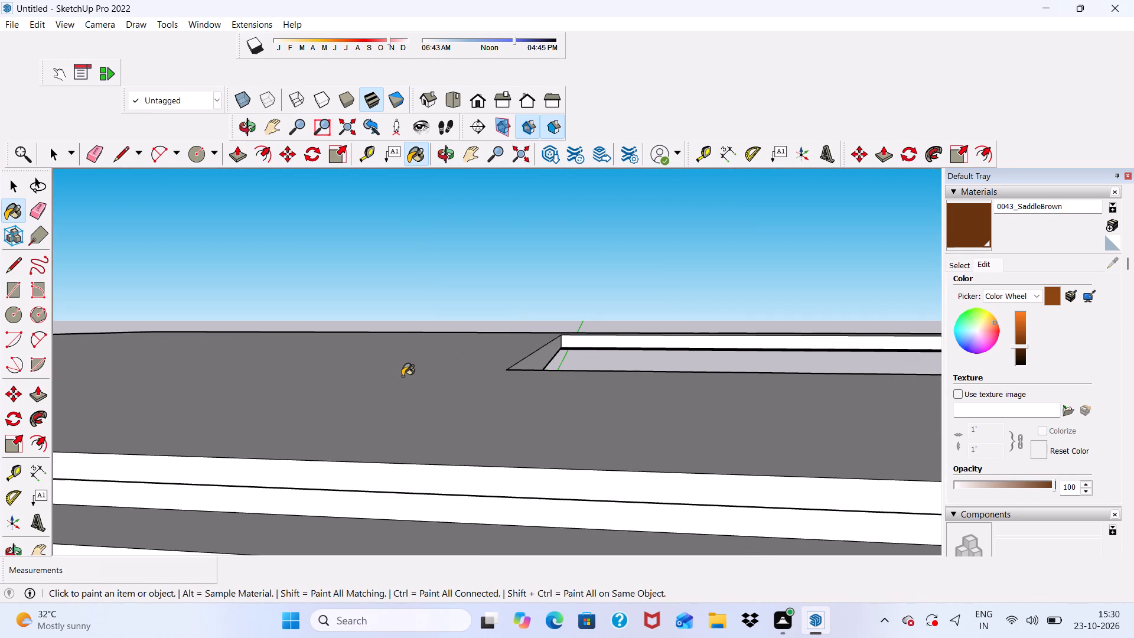
scroll(503, 329, "down", 4)
scroll(456, 415, "up", 3)
scroll(422, 327, "up", 4)
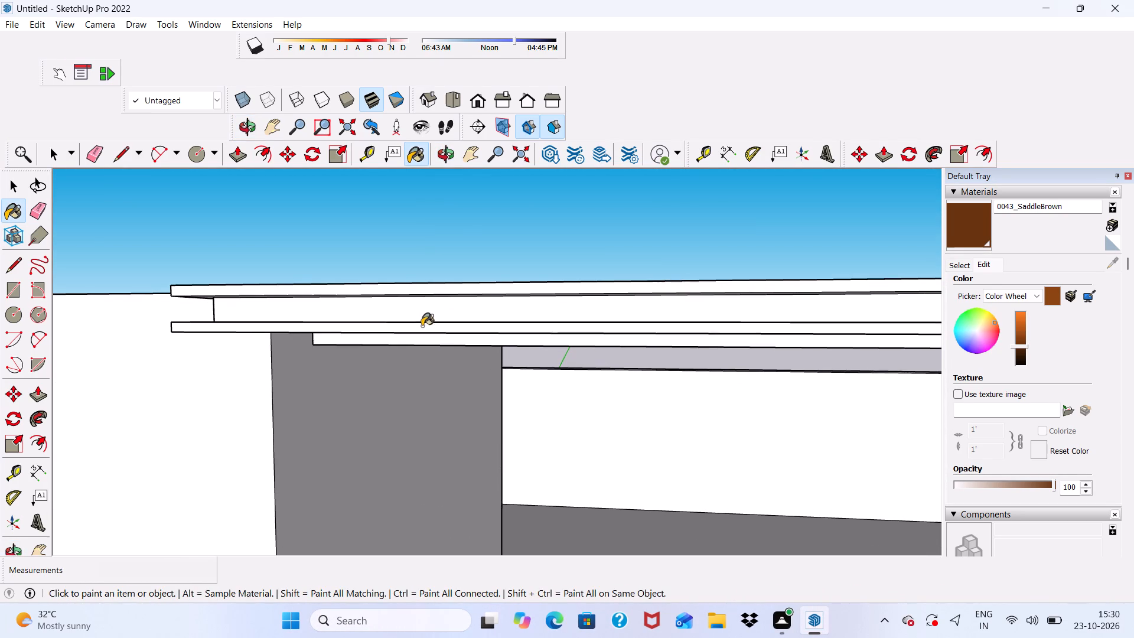
left_click(425, 311)
scroll(395, 284, "down", 5)
scroll(350, 261, "down", 5)
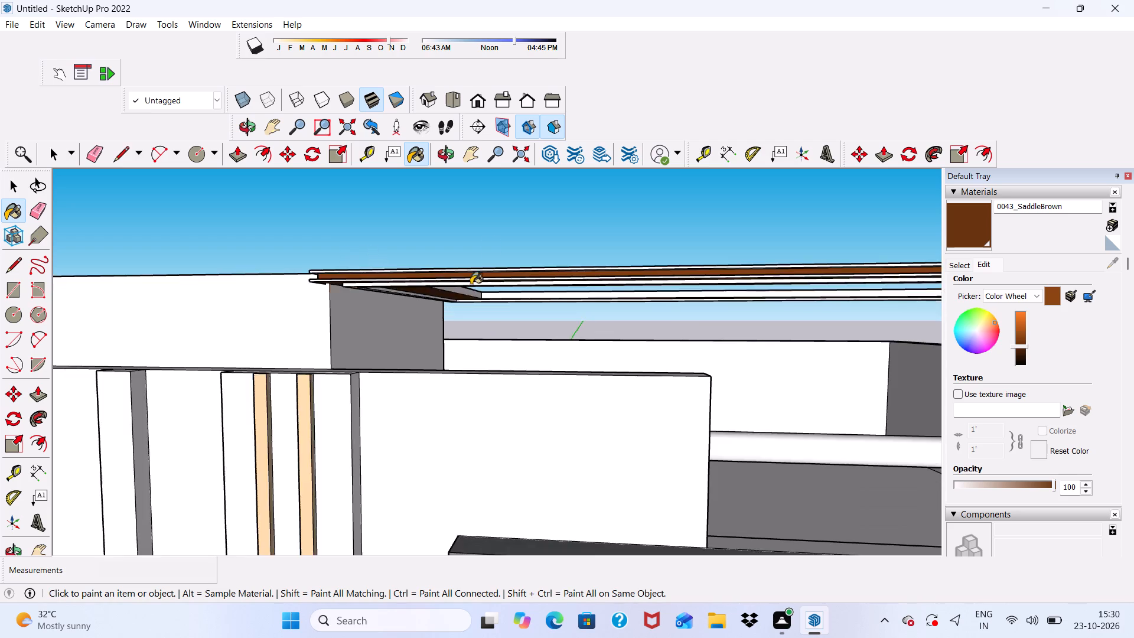
Paint the rooftop frame's right-hand end band and the adjoining upper side wall face with 0043_SaddleBrown.
scroll(471, 285, "down", 5)
scroll(830, 265, "up", 10)
scroll(586, 235, "down", 6)
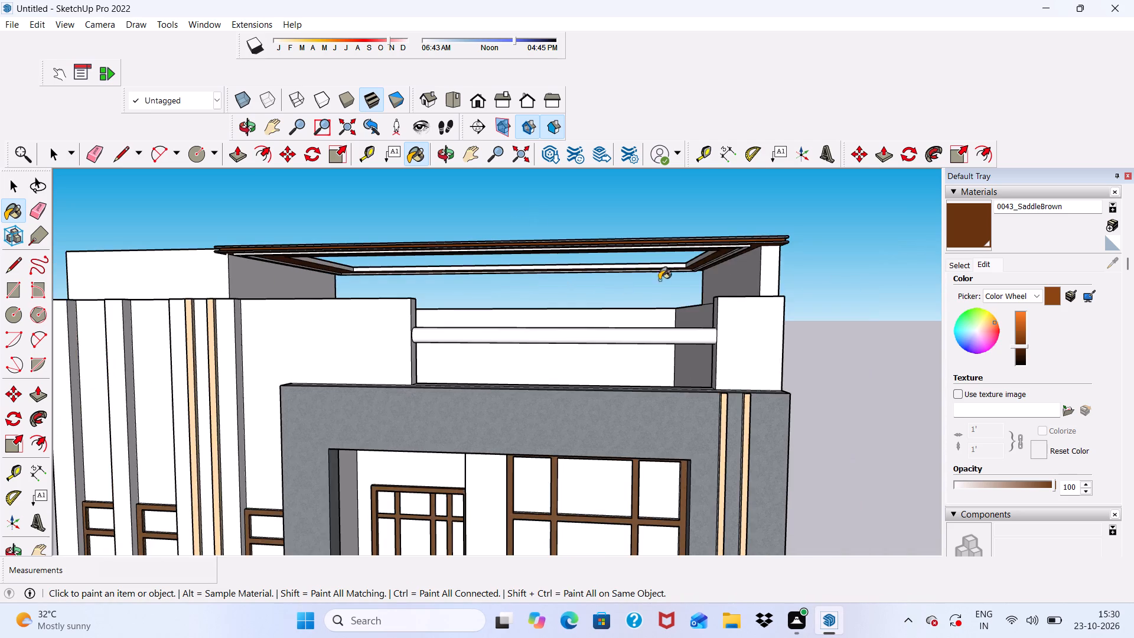
middle_click_drag(791, 268, 549, 310)
scroll(546, 297, "up", 5)
scroll(546, 283, "down", 1)
scroll(542, 284, "up", 9)
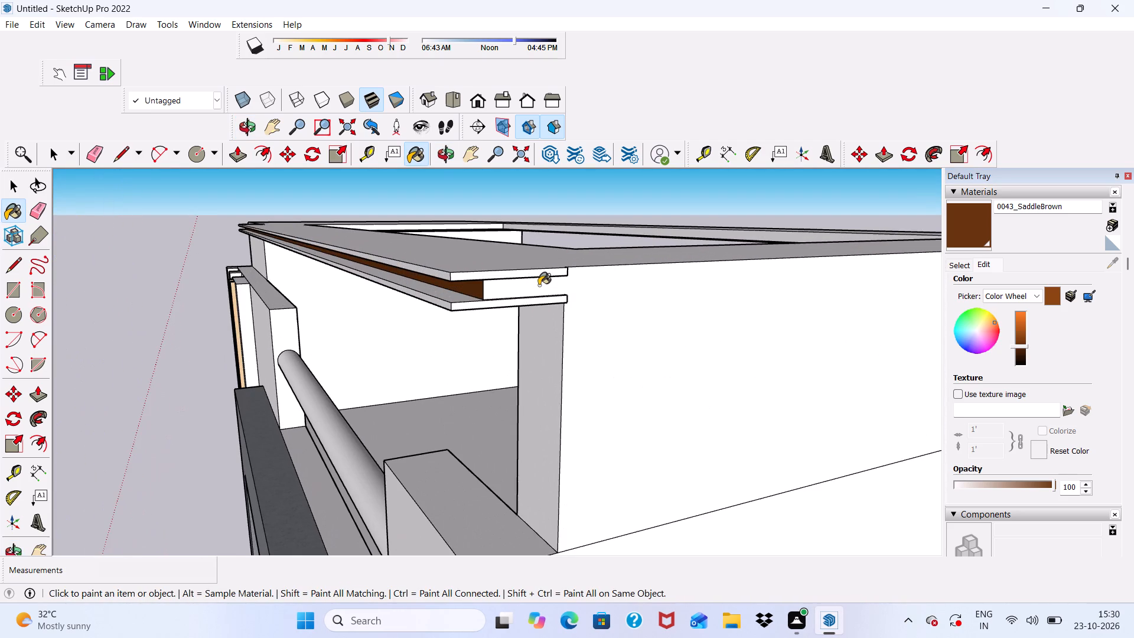
left_click(537, 286)
scroll(510, 286, "down", 4)
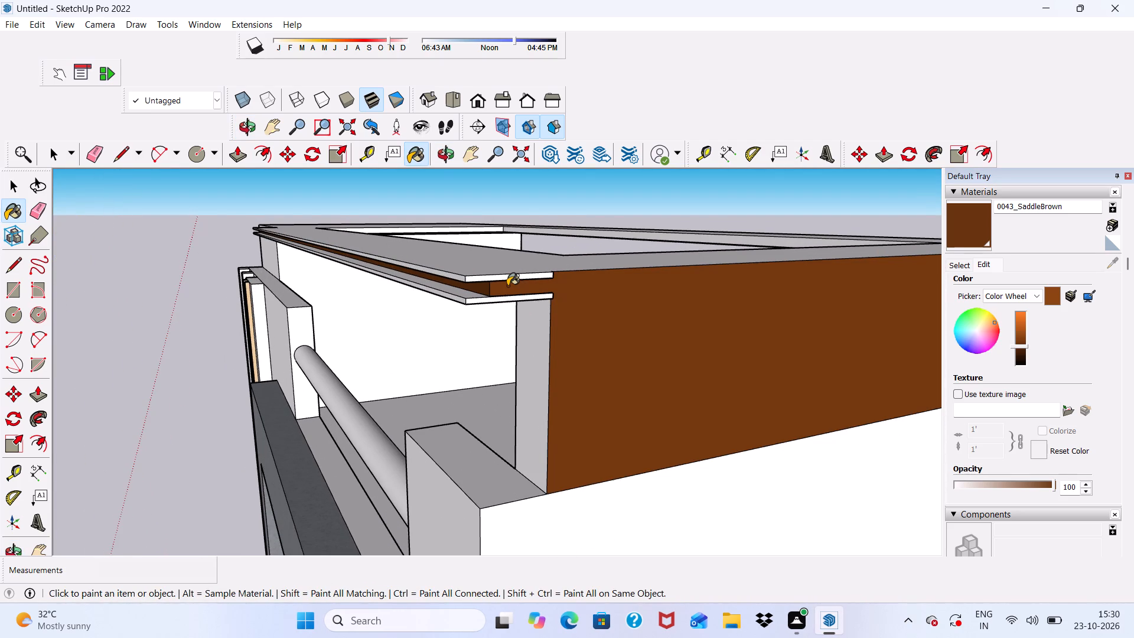
Paint the top face of the rooftop frame with 0043_SaddleBrown.
middle_click_drag(507, 286, 677, 371)
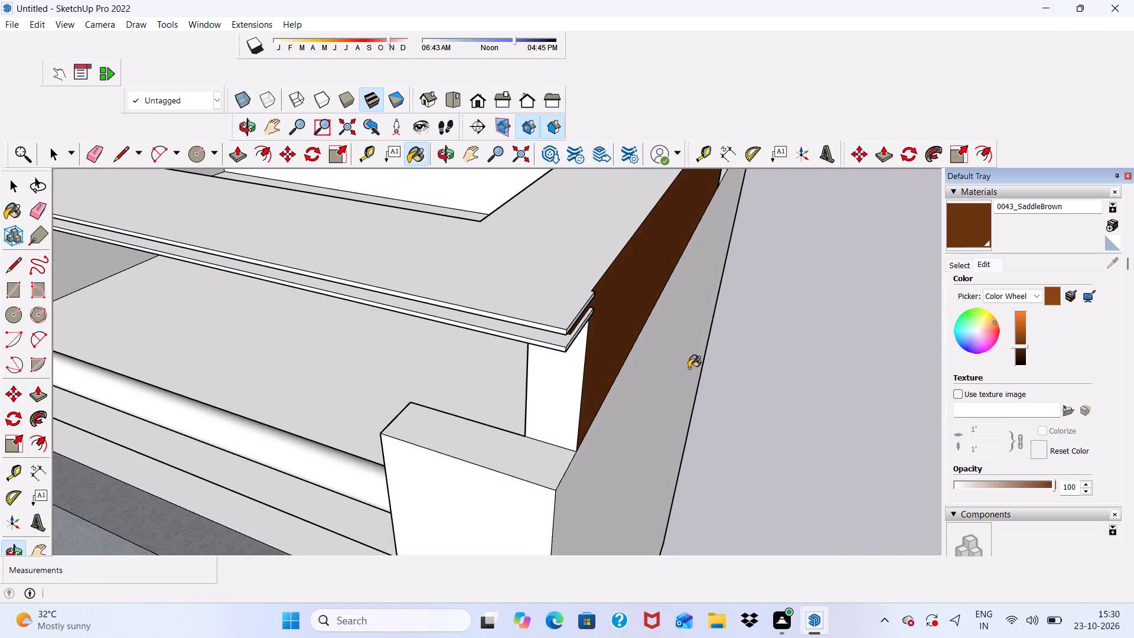
scroll(690, 314, "down", 5)
scroll(444, 263, "up", 1)
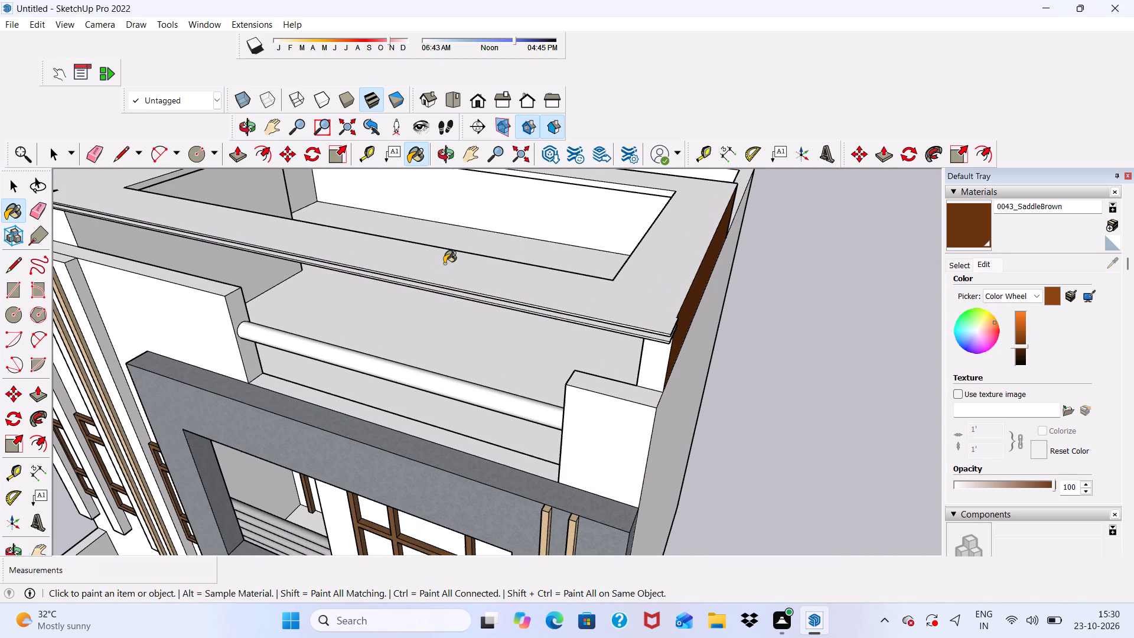
left_click(444, 263)
scroll(452, 275, "down", 1)
Examine the rooftop frame from below and above for faces still without the brown material.
middle_click_drag(454, 279, 562, 282)
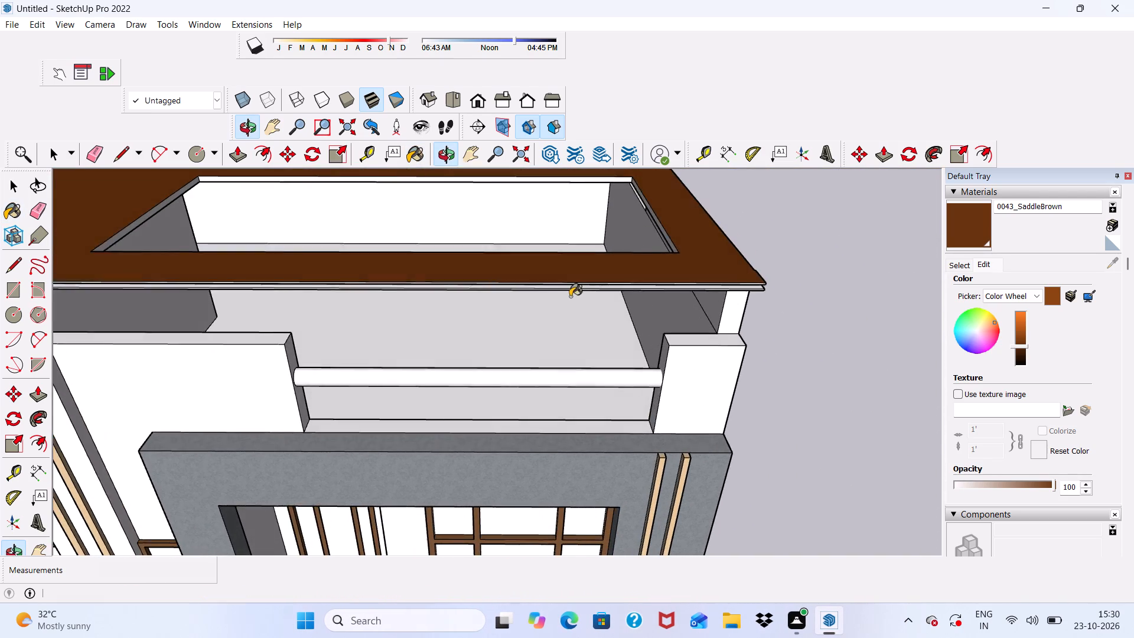
middle_click_drag(551, 325, 555, 102)
scroll(555, 115, "up", 1)
scroll(530, 275, "down", 9)
scroll(550, 313, "up", 3)
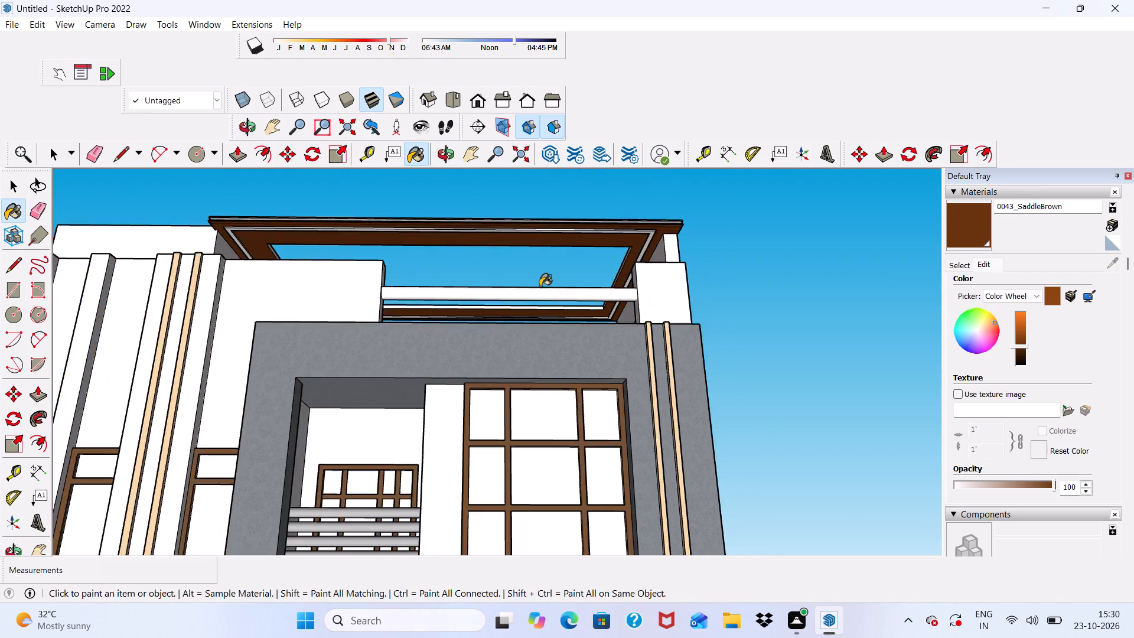
scroll(540, 287, "up", 19)
middle_click_drag(534, 219, 535, 311)
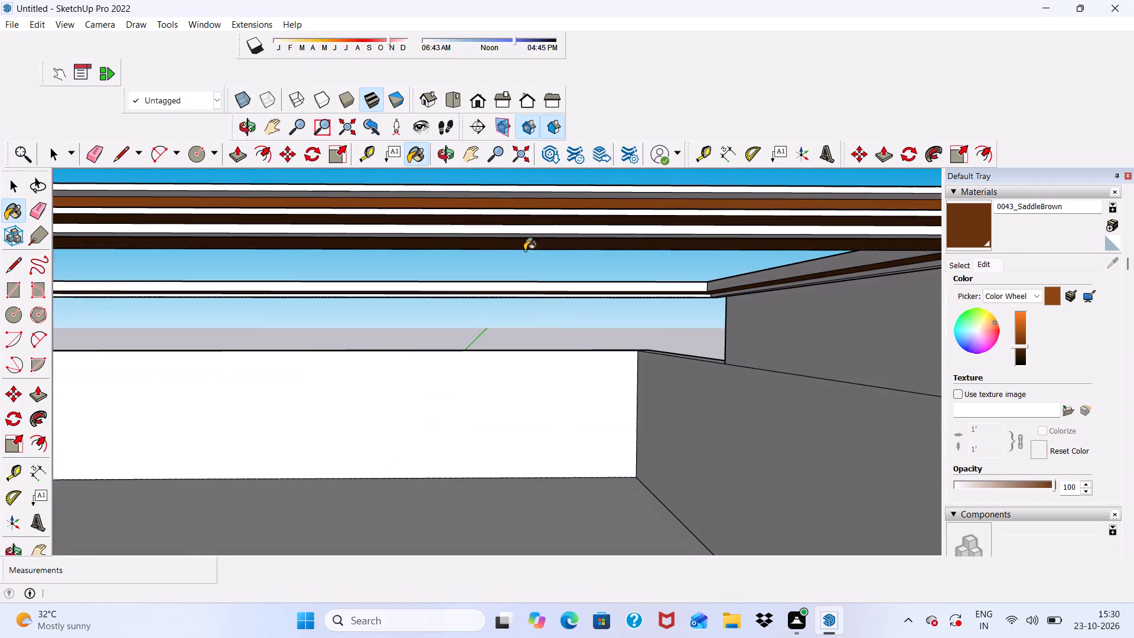
scroll(524, 213, "up", 4)
scroll(524, 213, "down", 14)
middle_click_drag(529, 252, 532, 344)
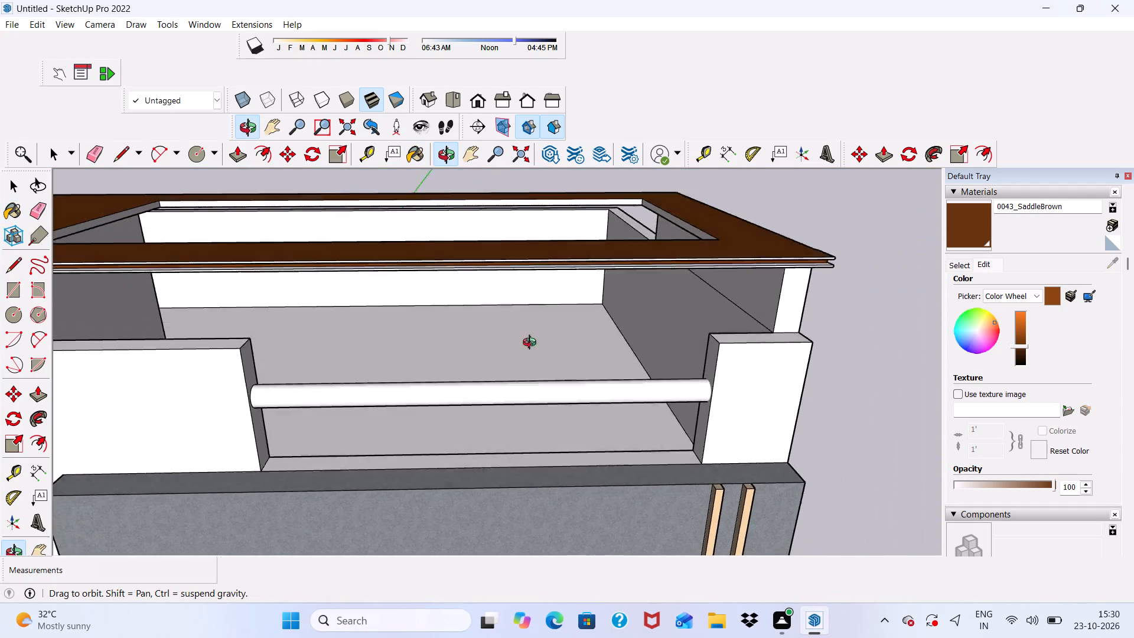
middle_click_drag(532, 344, 532, 382)
scroll(513, 323, "down", 10)
scroll(402, 317, "up", 8)
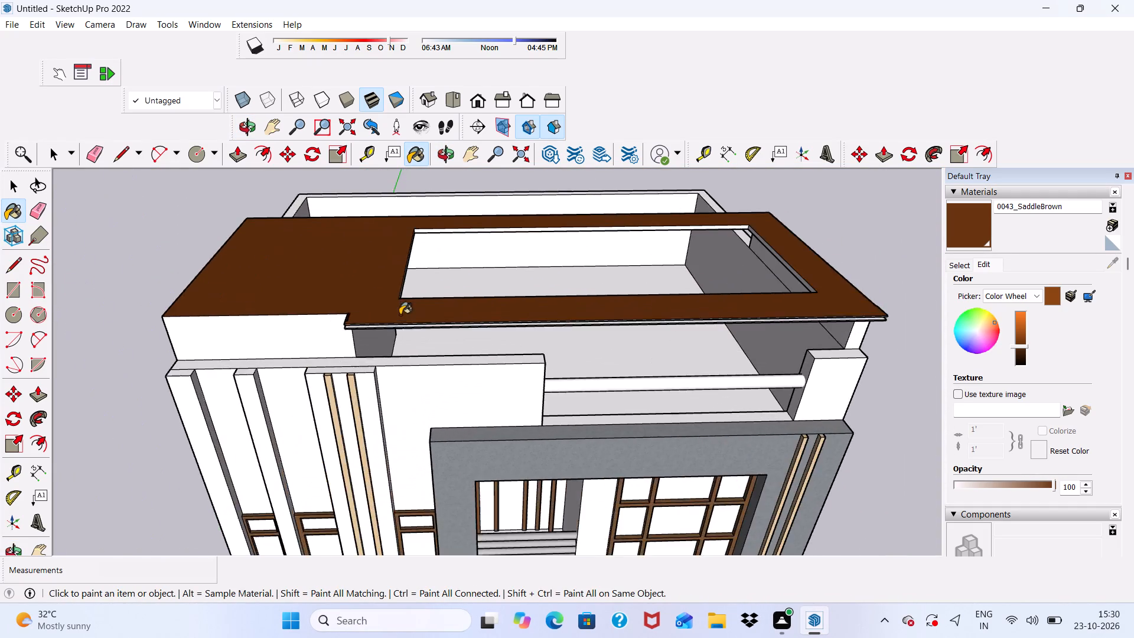
Paint the short recessed end band at the rooftop frame's left front corner with 0043_SaddleBrown.
scroll(400, 315, "up", 5)
middle_click_drag(399, 326, 617, 250)
scroll(617, 250, "up", 5)
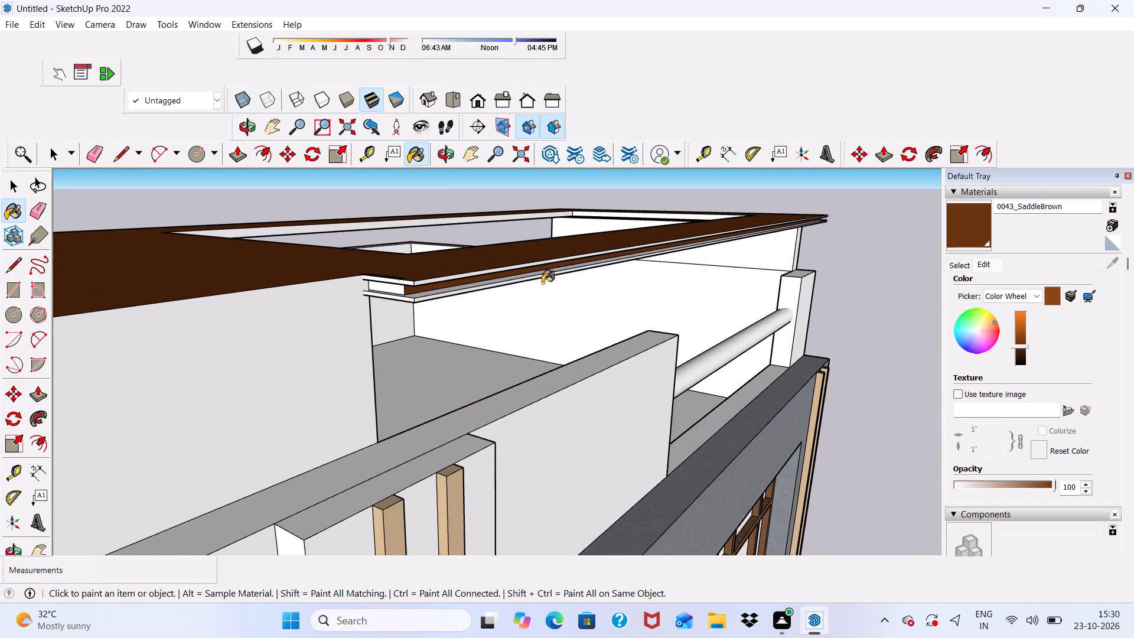
scroll(416, 295, "up", 13)
left_click(387, 277)
scroll(387, 279, "down", 4)
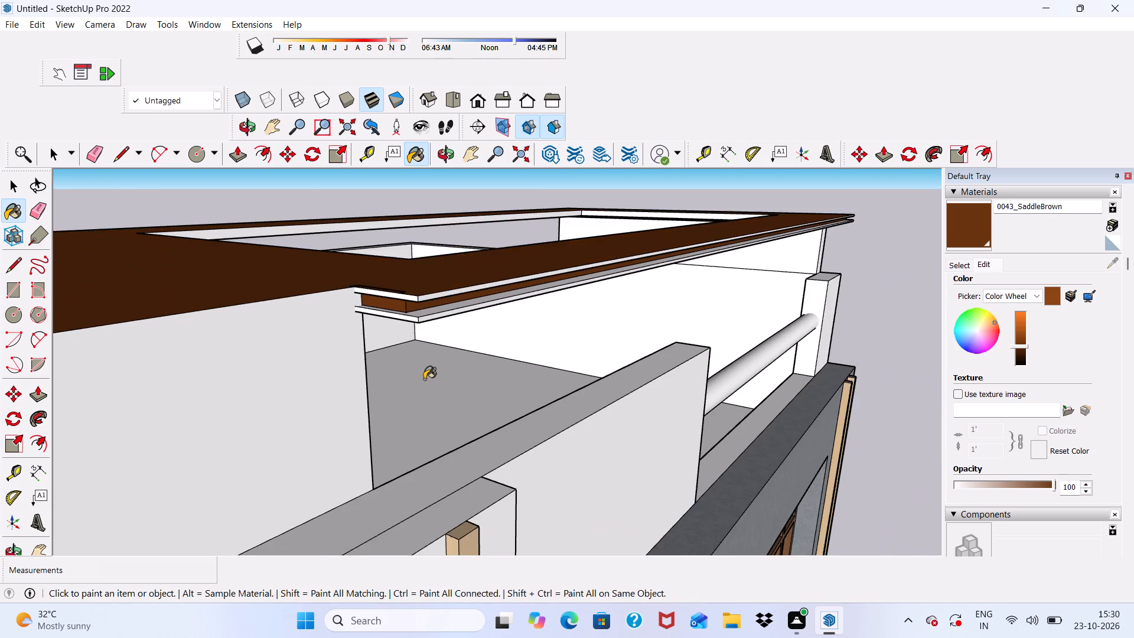
Paint the right and rear inner edge faces of the rooftop frame's opening with 0043_SaddleBrown.
middle_click_drag(424, 379, 259, 270)
scroll(422, 245, "up", 1)
scroll(471, 233, "down", 5)
scroll(718, 219, "up", 5)
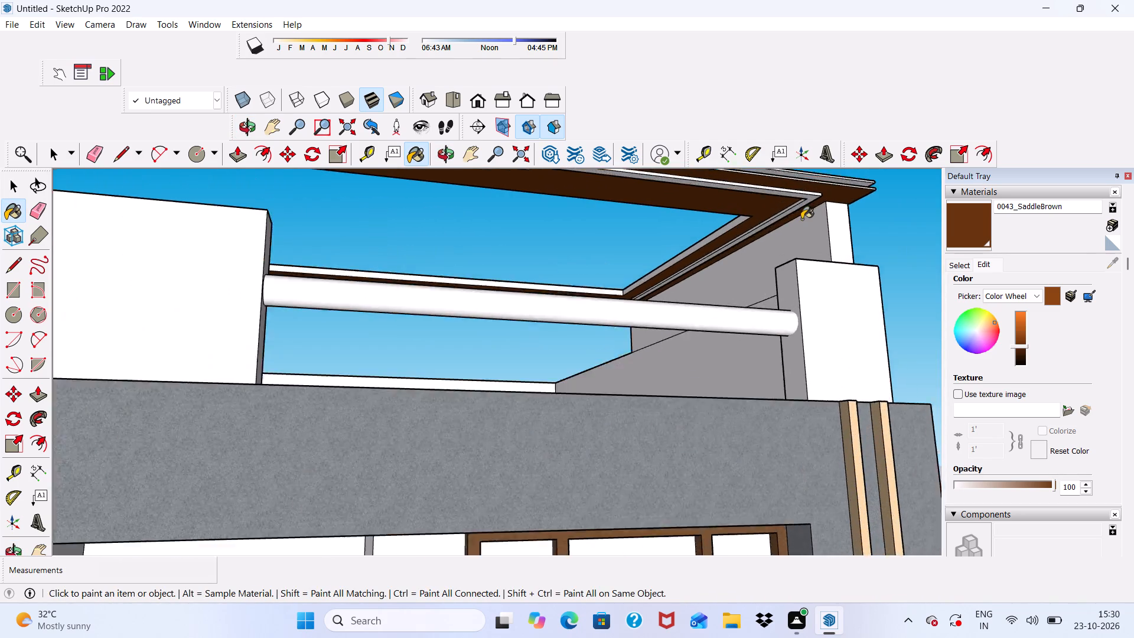
scroll(801, 219, "up", 11)
left_click(664, 271)
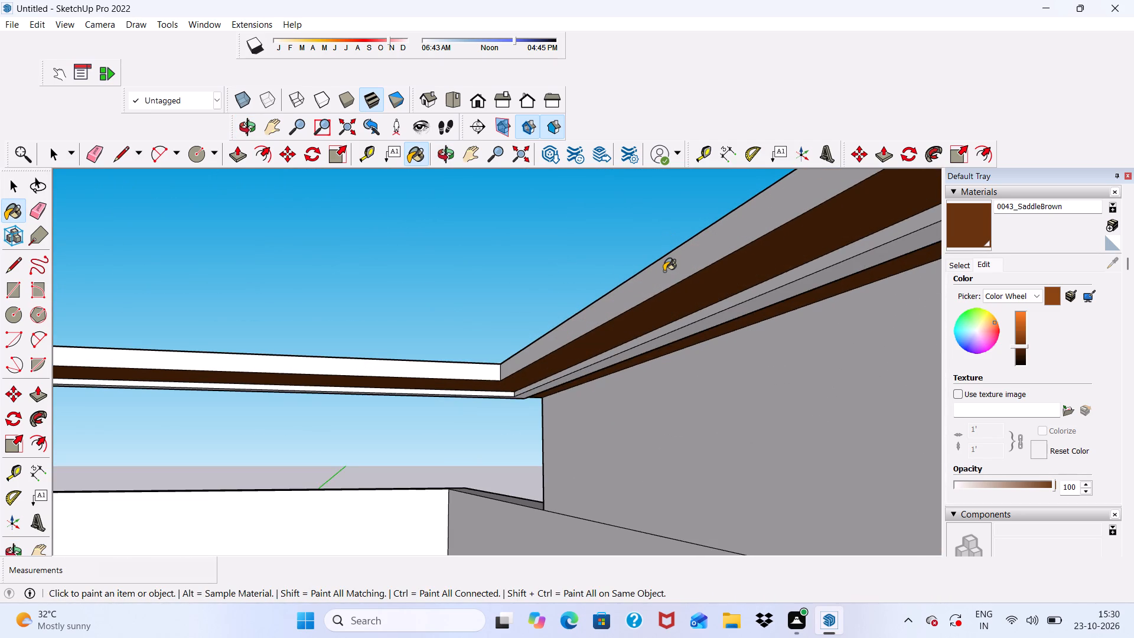
left_click(414, 365)
scroll(437, 328, "down", 5)
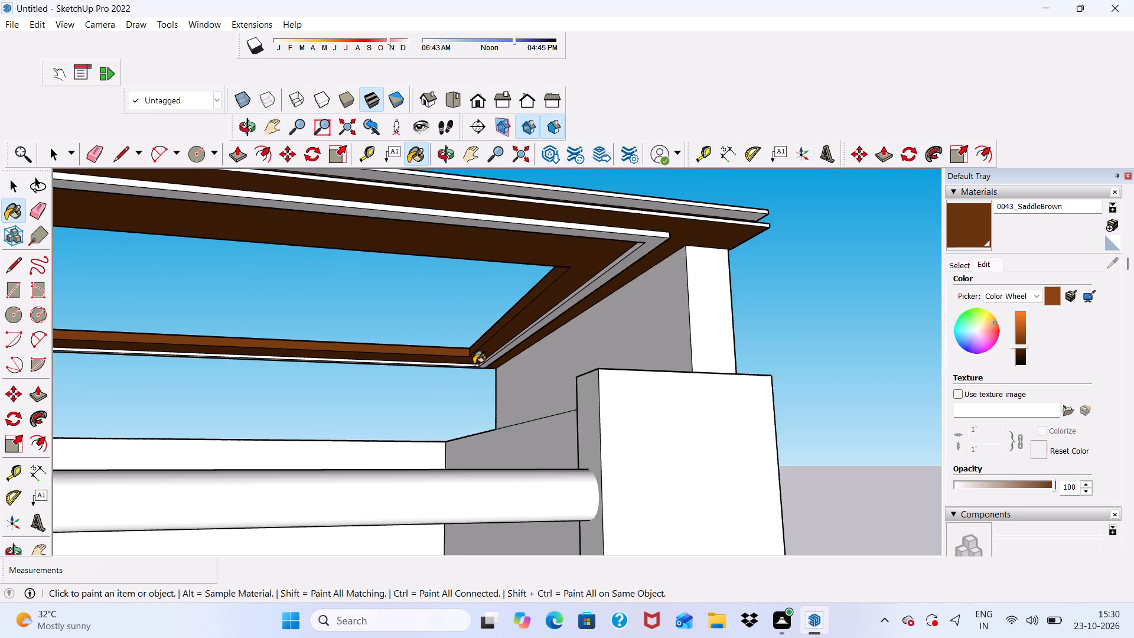
Paint the left and front inner edge faces of the rooftop frame's opening with 0043_SaddleBrown.
scroll(545, 350, "down", 3)
middle_click_drag(552, 369, 269, 390)
scroll(254, 343, "up", 2)
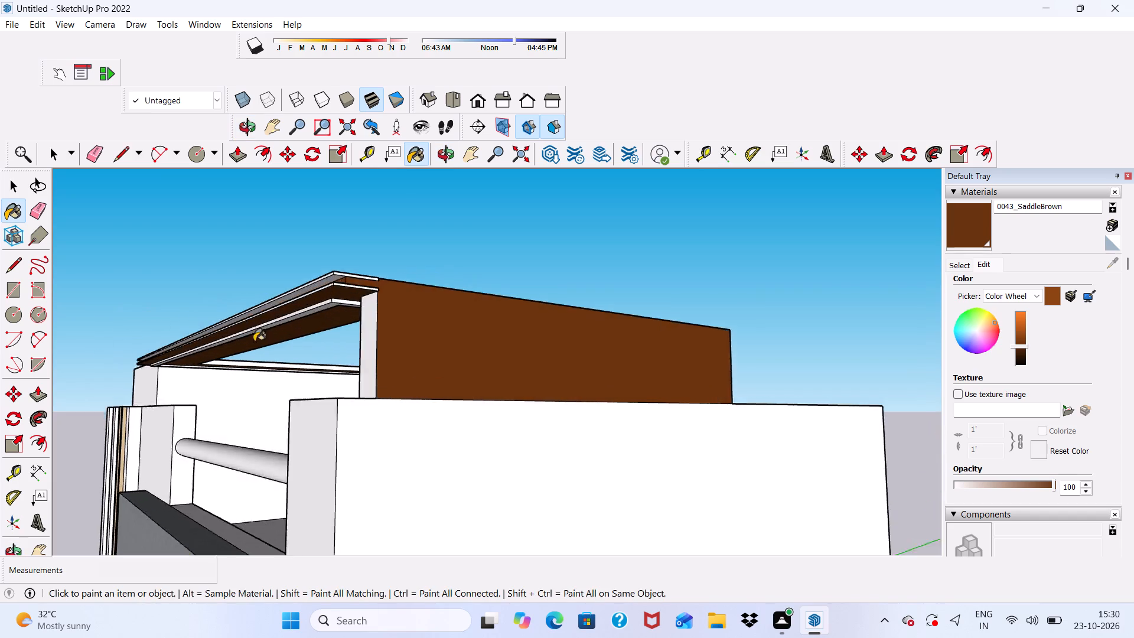
scroll(254, 341, "up", 14)
left_click(263, 351)
scroll(263, 351, "down", 4)
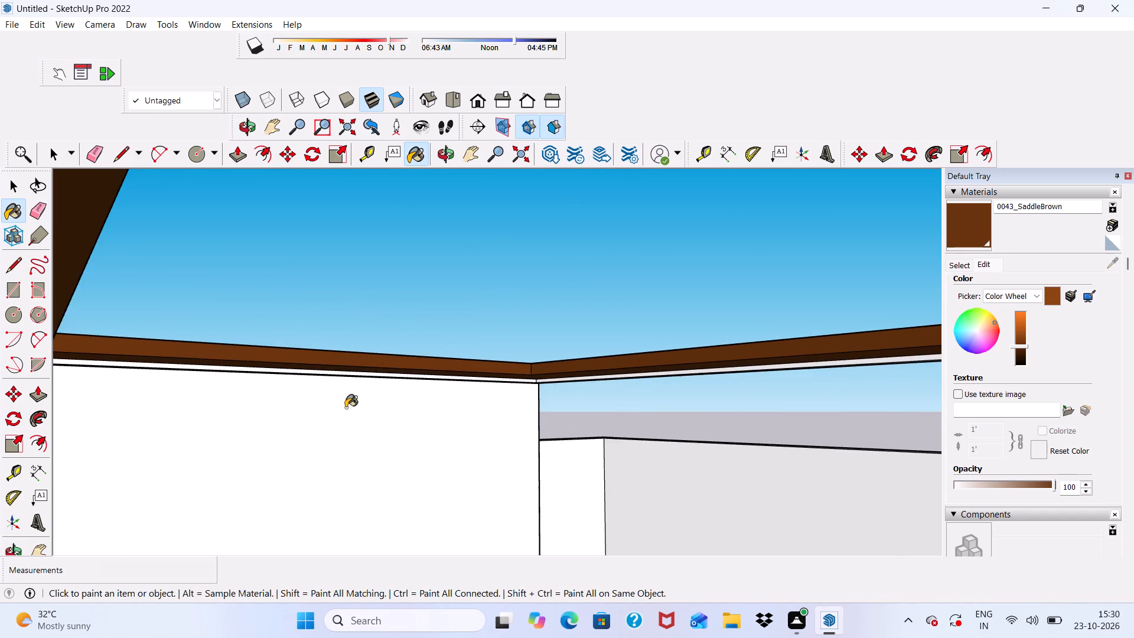
middle_click_drag(346, 408, 131, 429)
scroll(142, 369, "up", 4)
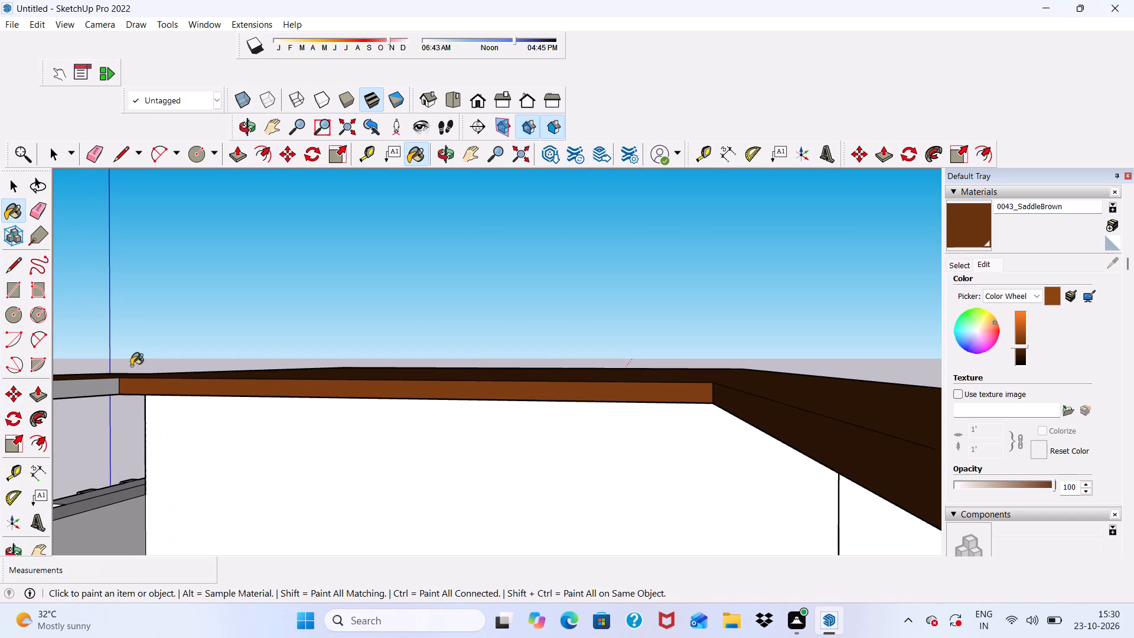
left_click(103, 381)
scroll(123, 377, "down", 4)
scroll(376, 390, "down", 5)
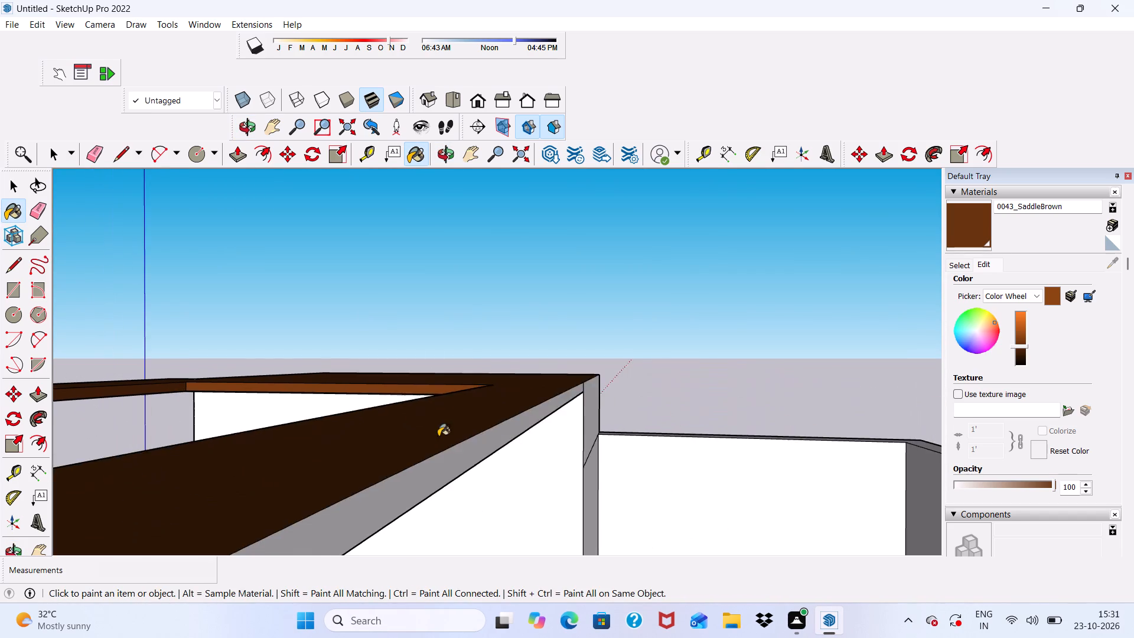
Paint the rooftop frame's rear outer edge face with 0043_SaddleBrown and leave the Paint Bucket.
scroll(434, 445, "down", 3)
left_click(343, 479)
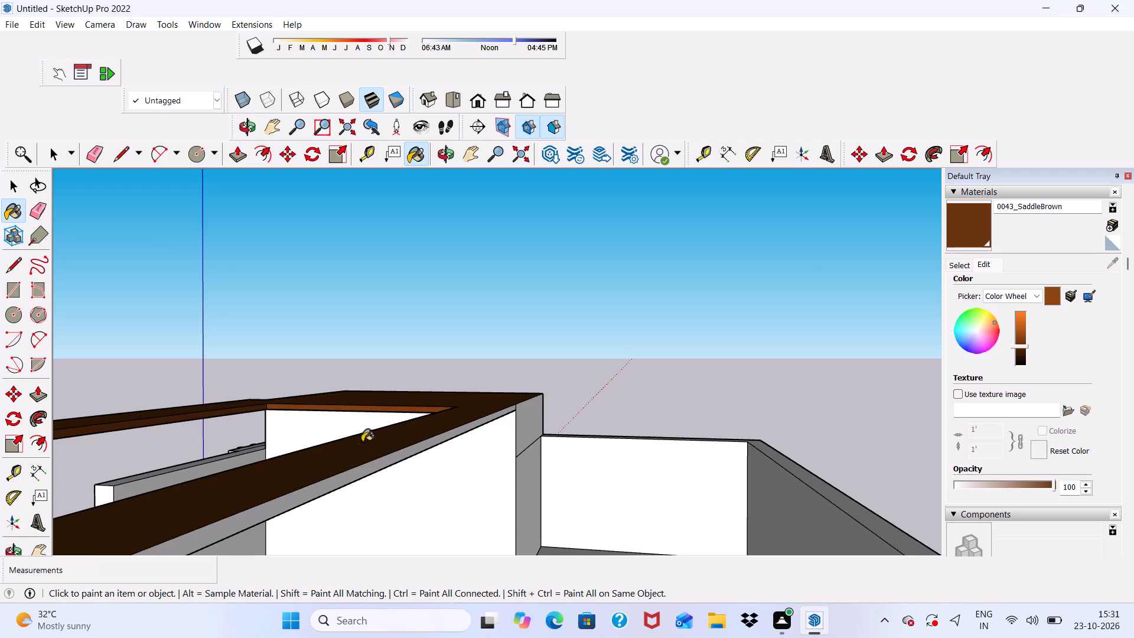
scroll(363, 437, "down", 5)
scroll(533, 373, "down", 5)
middle_click_drag(350, 471, 785, 486)
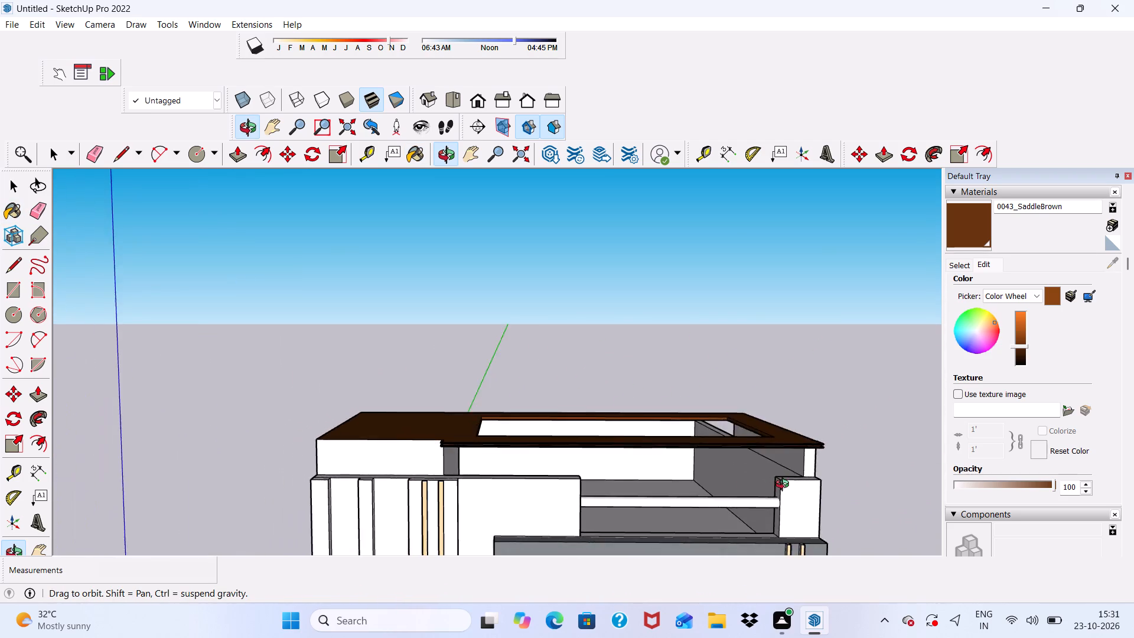
middle_click_drag(785, 486, 601, 464)
key("space")
Examine the painted rooftop frame from below, up close and together with the upper facade.
scroll(521, 446, "up", 3)
scroll(461, 437, "down", 3)
middle_click_drag(363, 451, 687, 308)
scroll(687, 308, "up", 2)
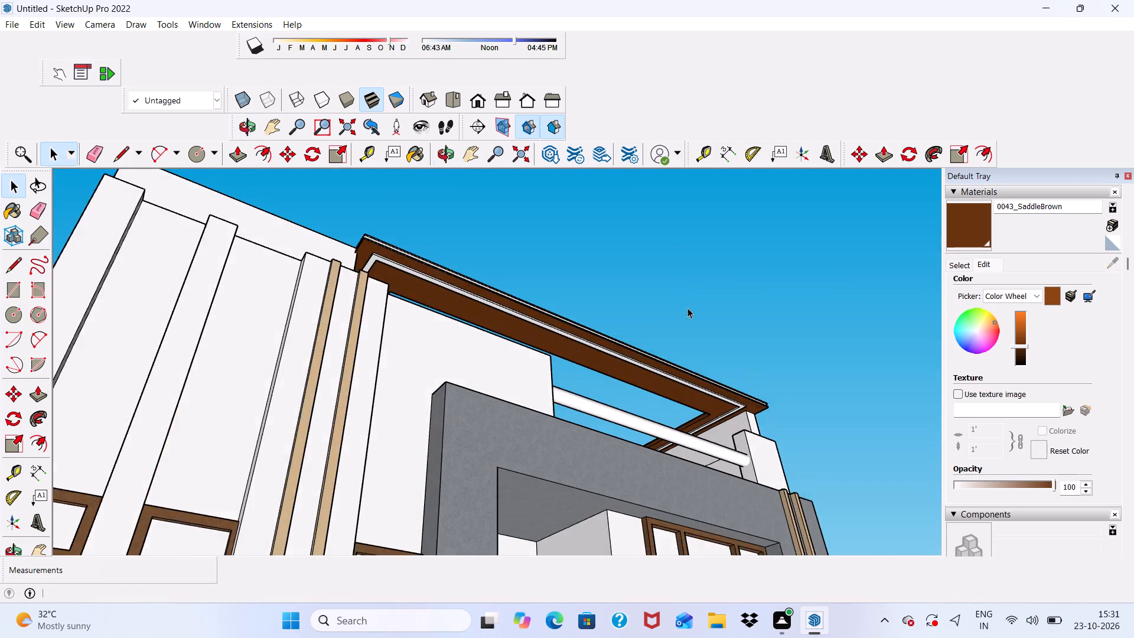
scroll(687, 308, "up", 3)
scroll(457, 333, "up", 6)
scroll(530, 262, "down", 5)
scroll(511, 331, "up", 1)
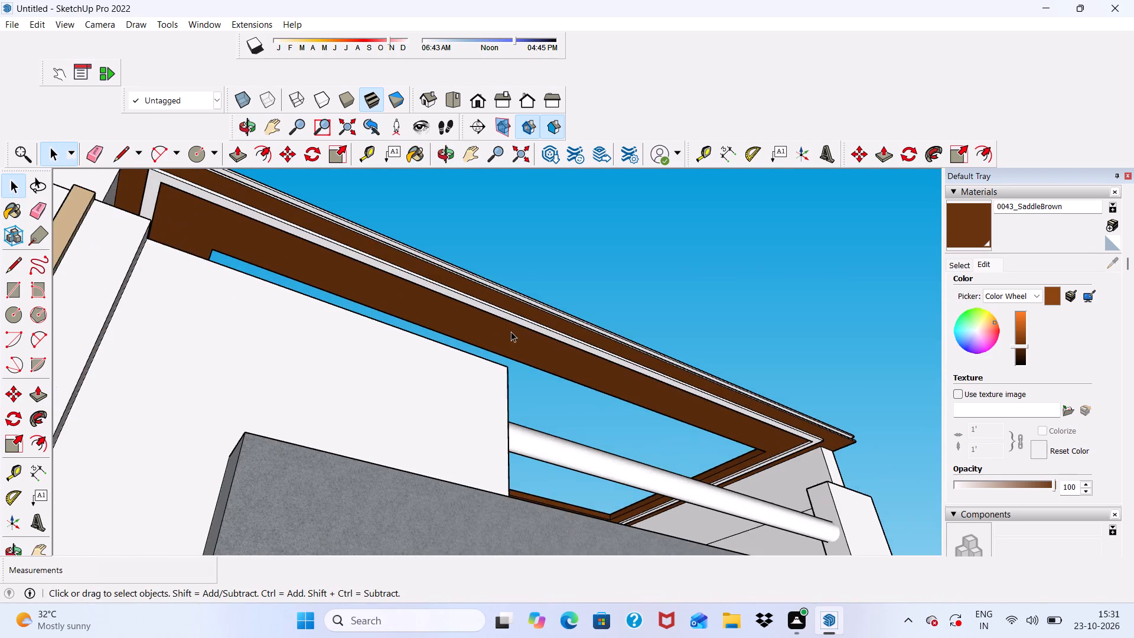
middle_click_drag(511, 331, 468, 345)
scroll(468, 345, "up", 4)
scroll(468, 345, "down", 5)
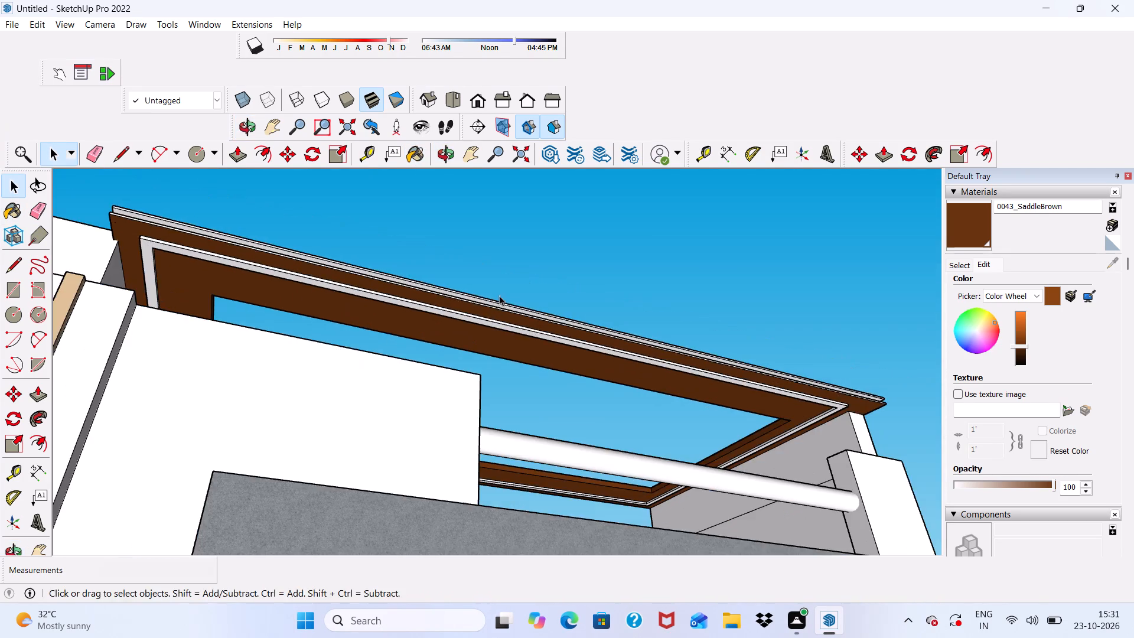
middle_click_drag(501, 310, 504, 441)
scroll(505, 298, "down", 10)
scroll(519, 402, "up", 4)
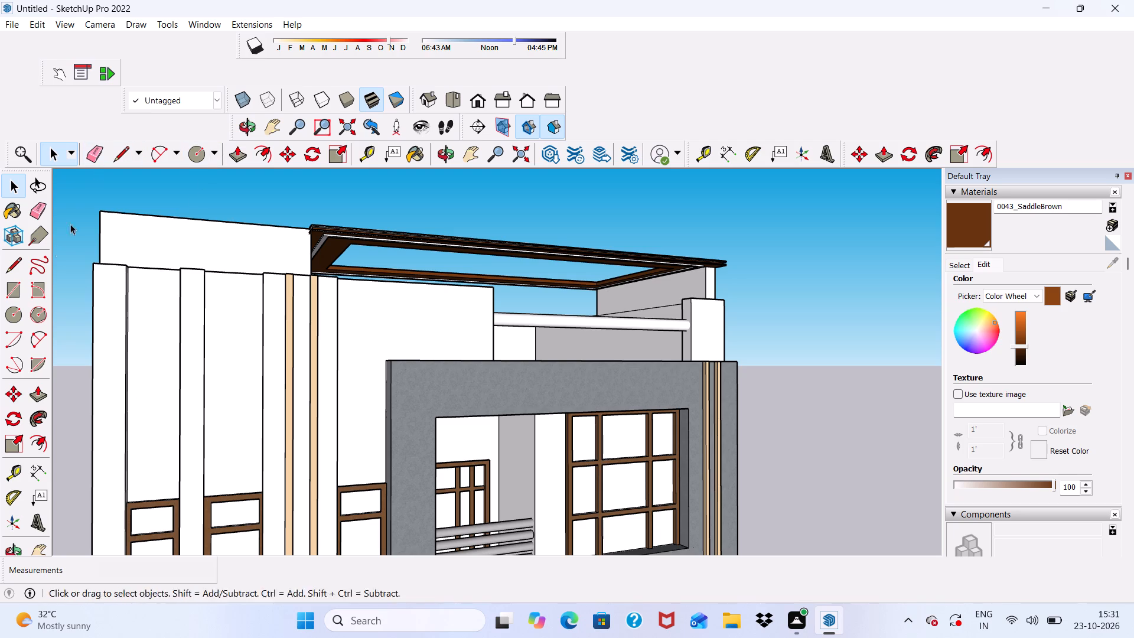
Draw a rectangle about 4' 11 1/2" by 3' 7 7/16" across the upper-left wall's recesses, between the first and third vertical fins.
left_click(8, 294)
scroll(102, 321, "down", 4)
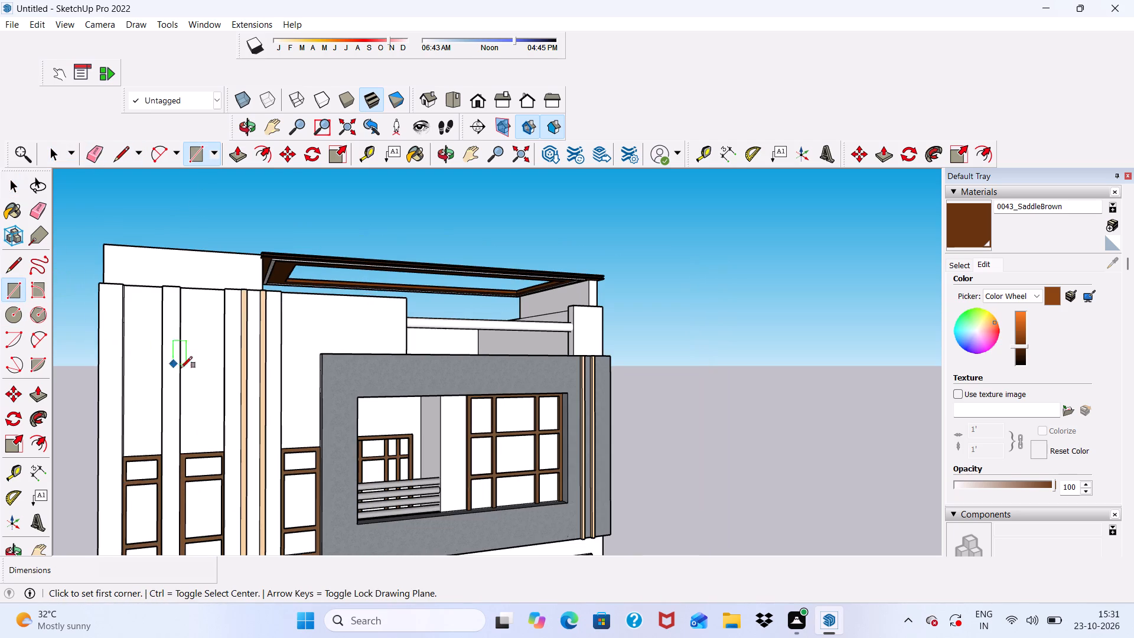
scroll(275, 375, "down", 4)
scroll(136, 407, "up", 4)
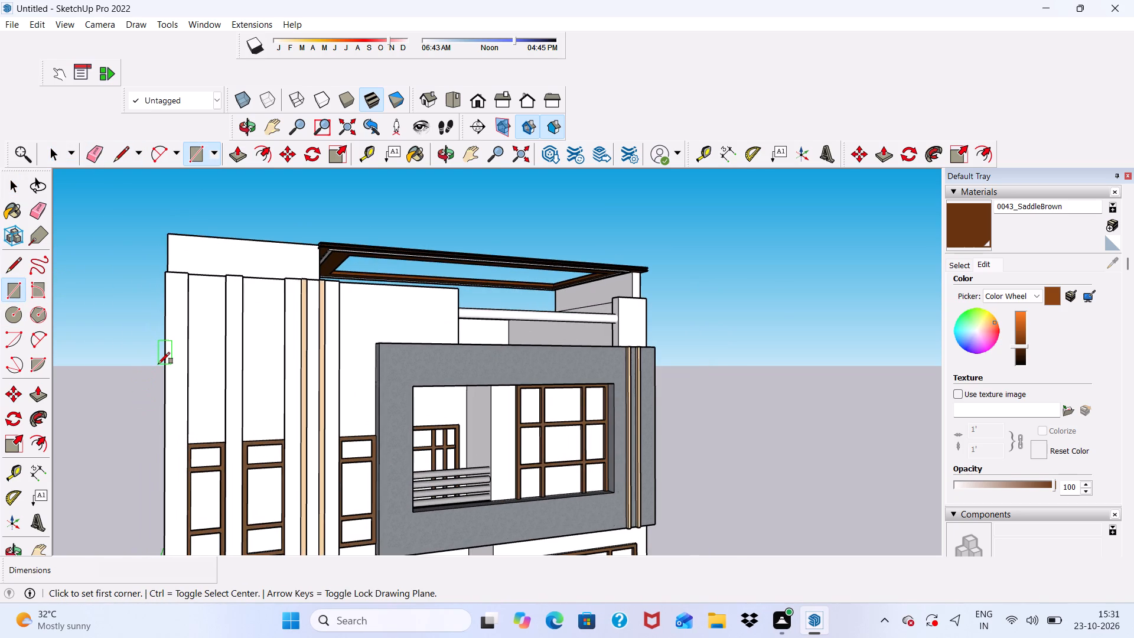
scroll(159, 364, "up", 4)
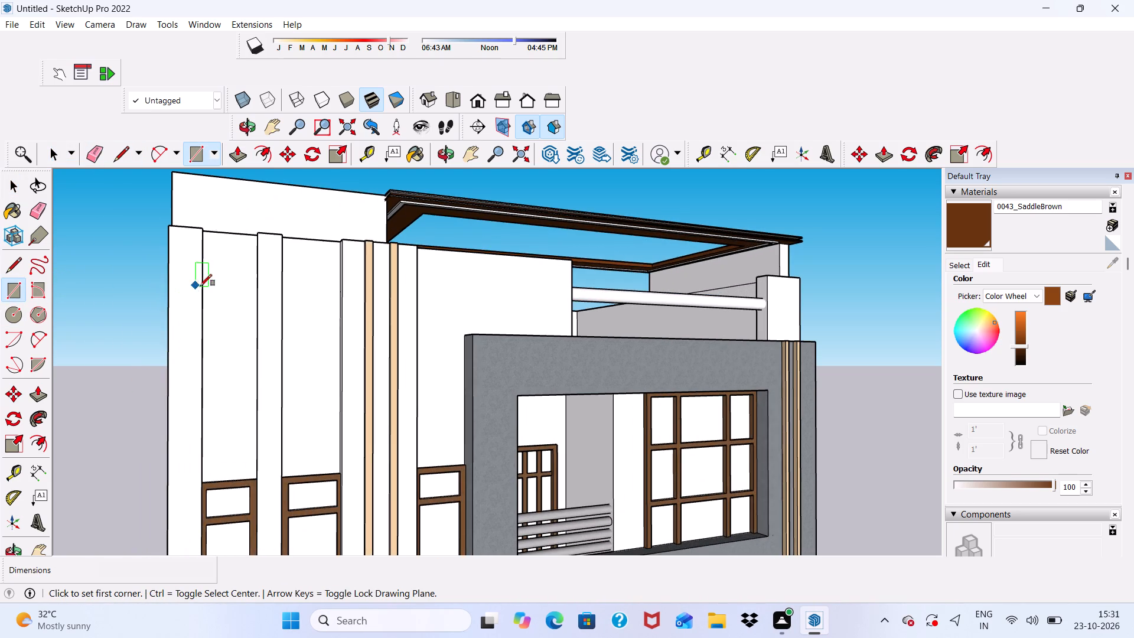
middle_click_drag(211, 311, 108, 351)
scroll(206, 304, "up", 4)
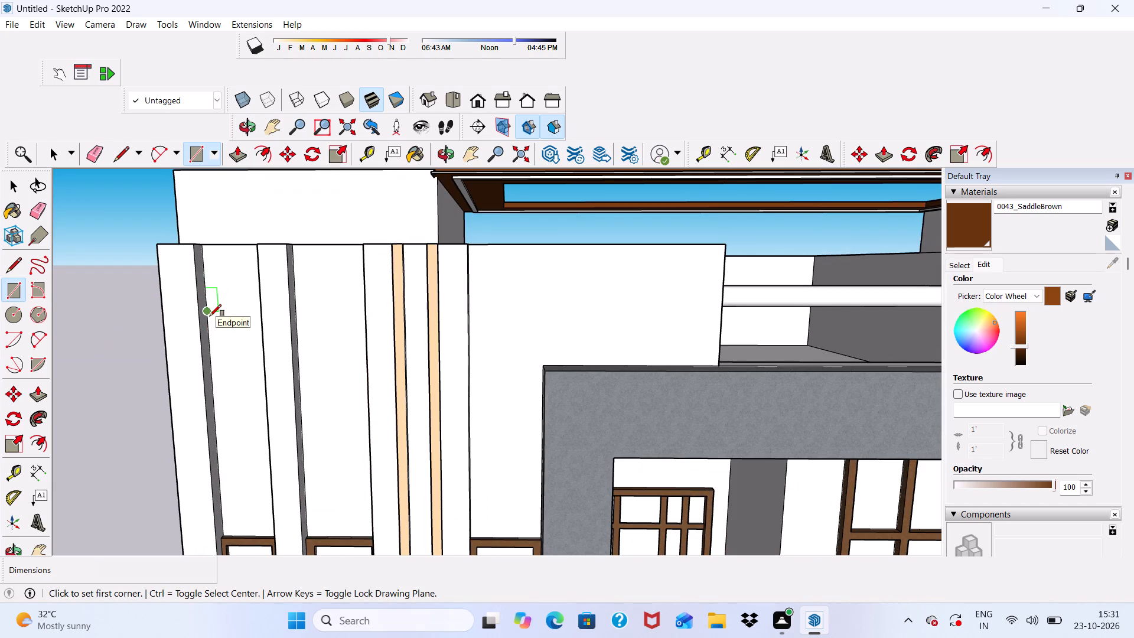
left_click(210, 316)
scroll(367, 388, "up", 2)
middle_click_drag(367, 389, 385, 385)
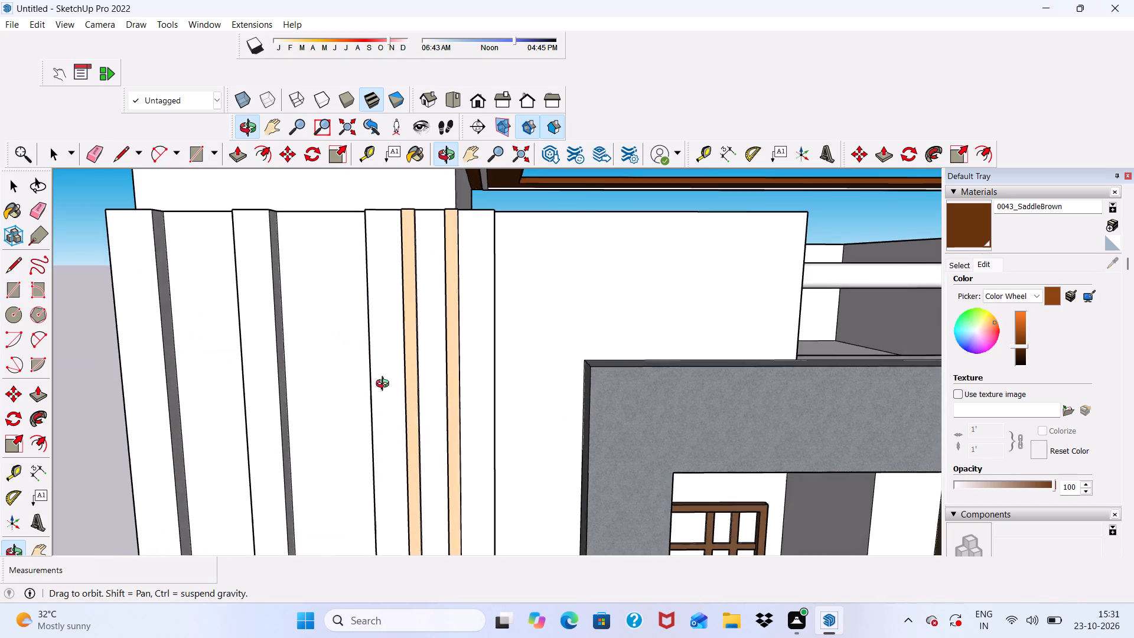
middle_click_drag(385, 385, 484, 364)
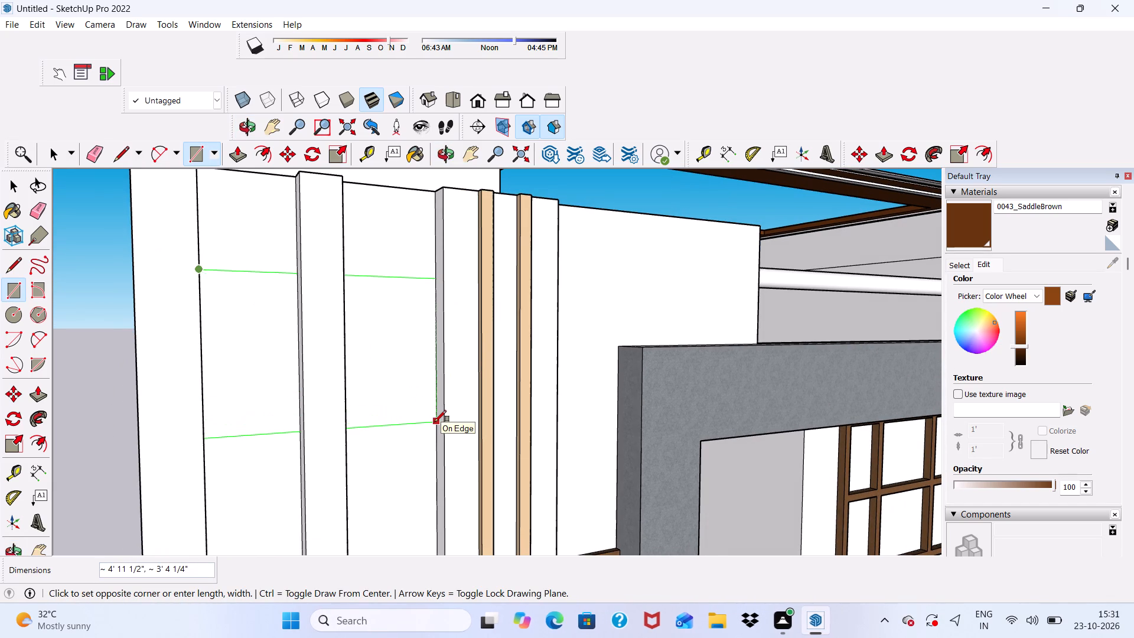
left_click(435, 430)
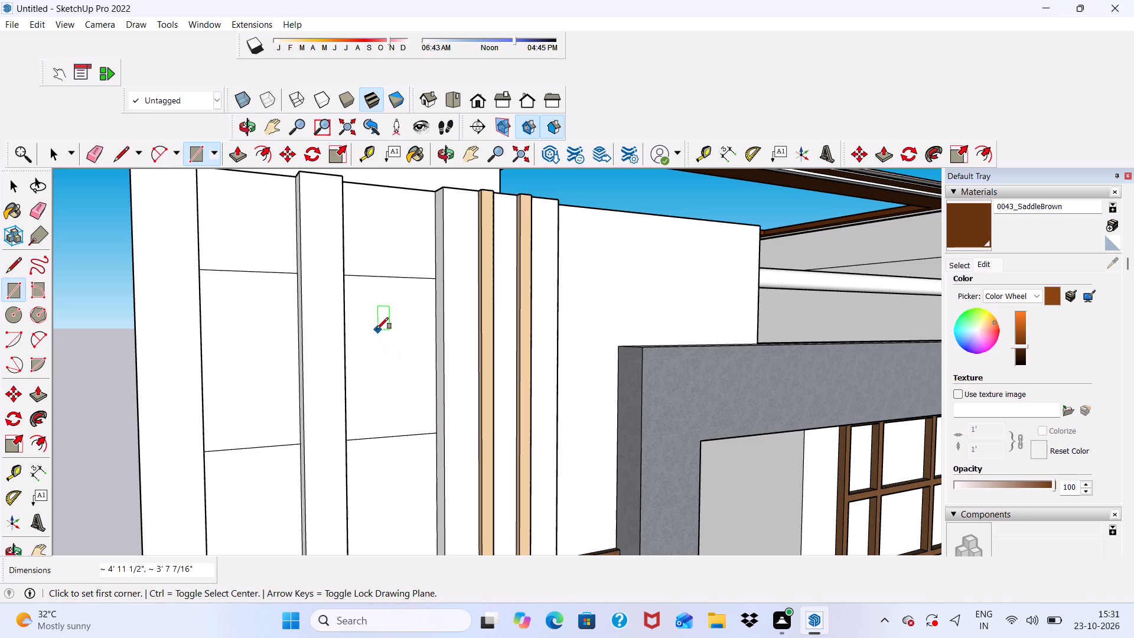
key("space")
left_click(376, 328)
left_click_drag(376, 328, 185, 273)
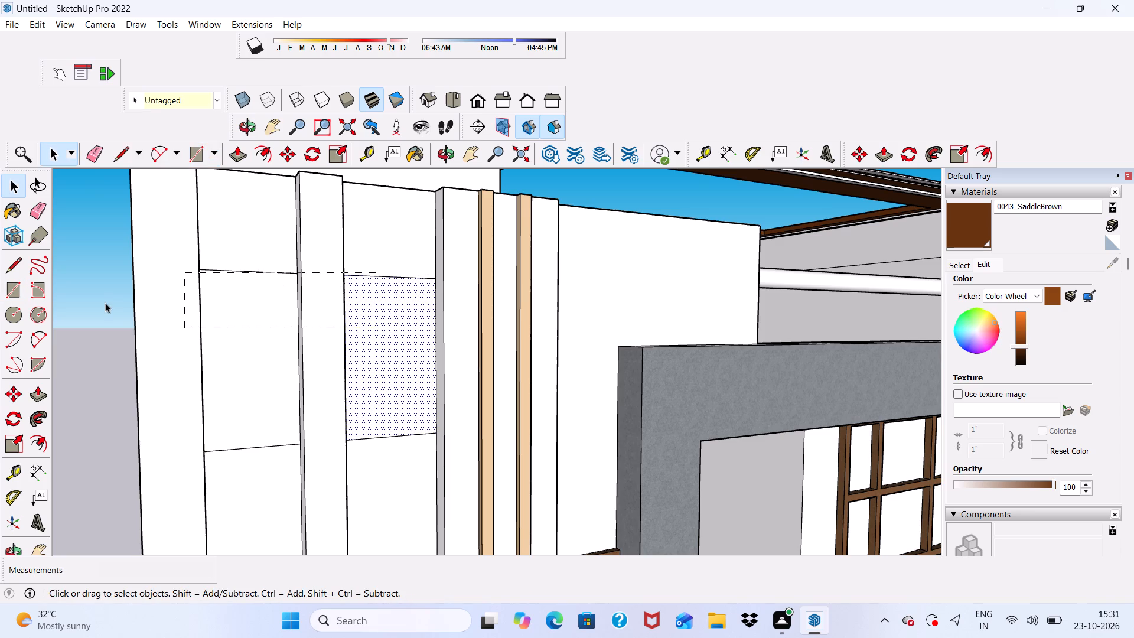
left_click(105, 302)
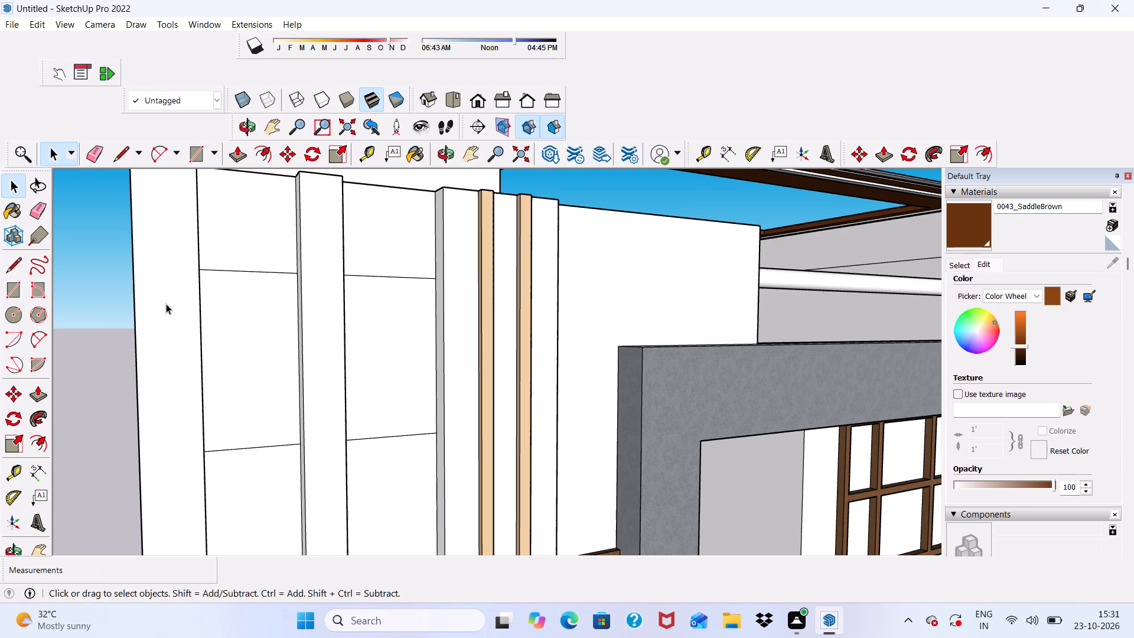
Paint both rectangular panels between the upper-left wall's fins with 0133_Gray from the Colors-Named collection, and leave the Paint Bucket.
middle_click_drag(329, 354, 219, 354)
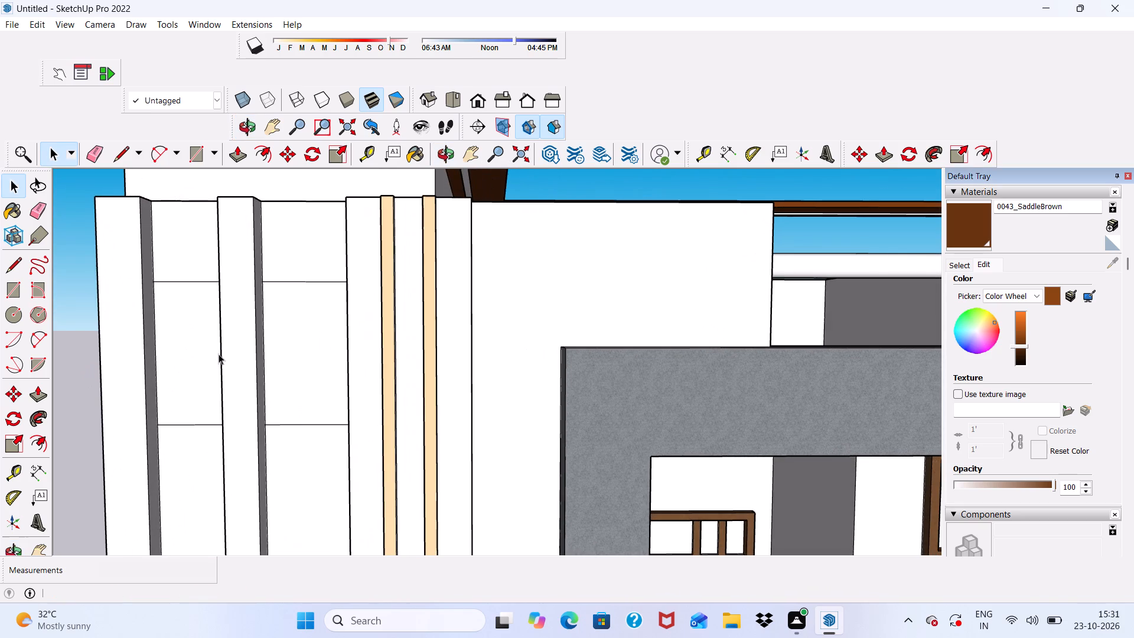
left_click(962, 266)
scroll(1048, 338, "down", 3)
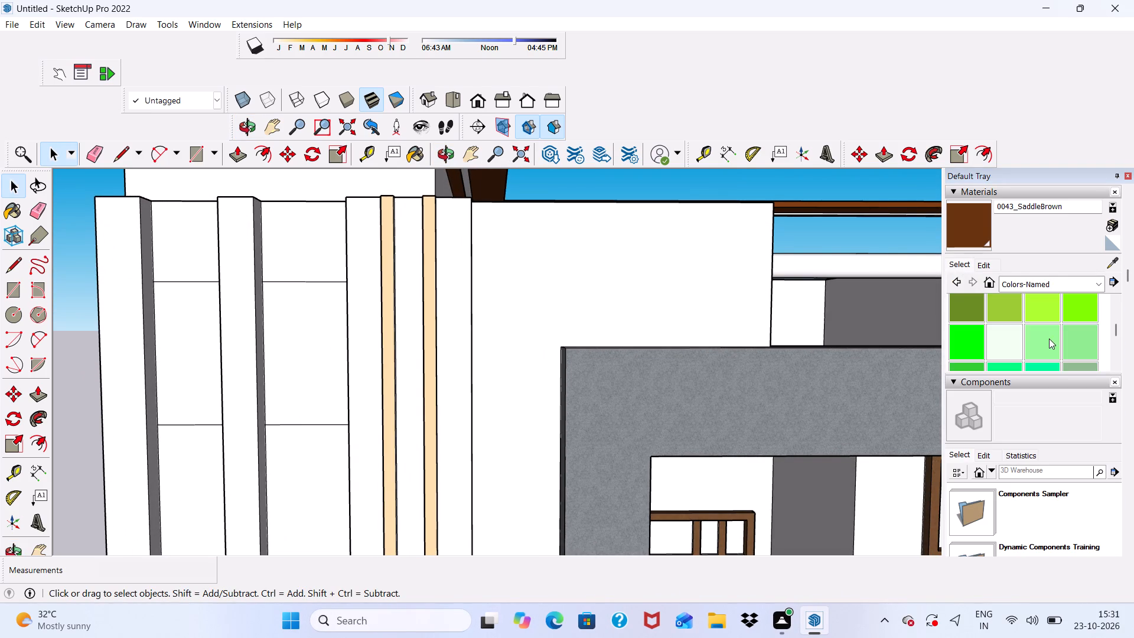
scroll(1049, 338, "down", 2)
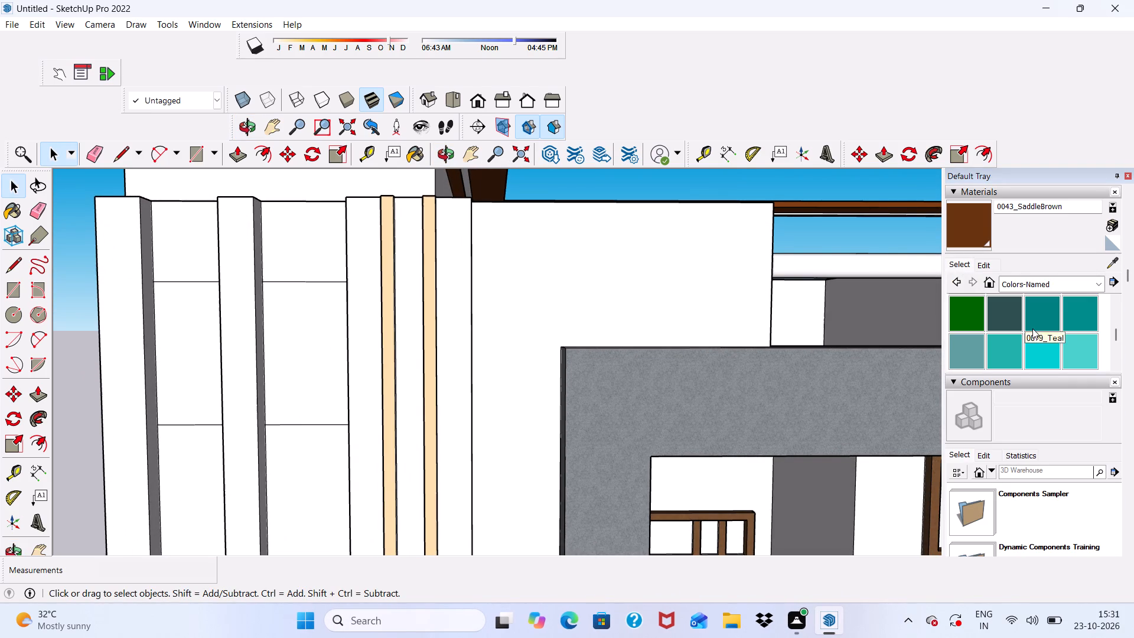
scroll(1032, 328, "down", 7)
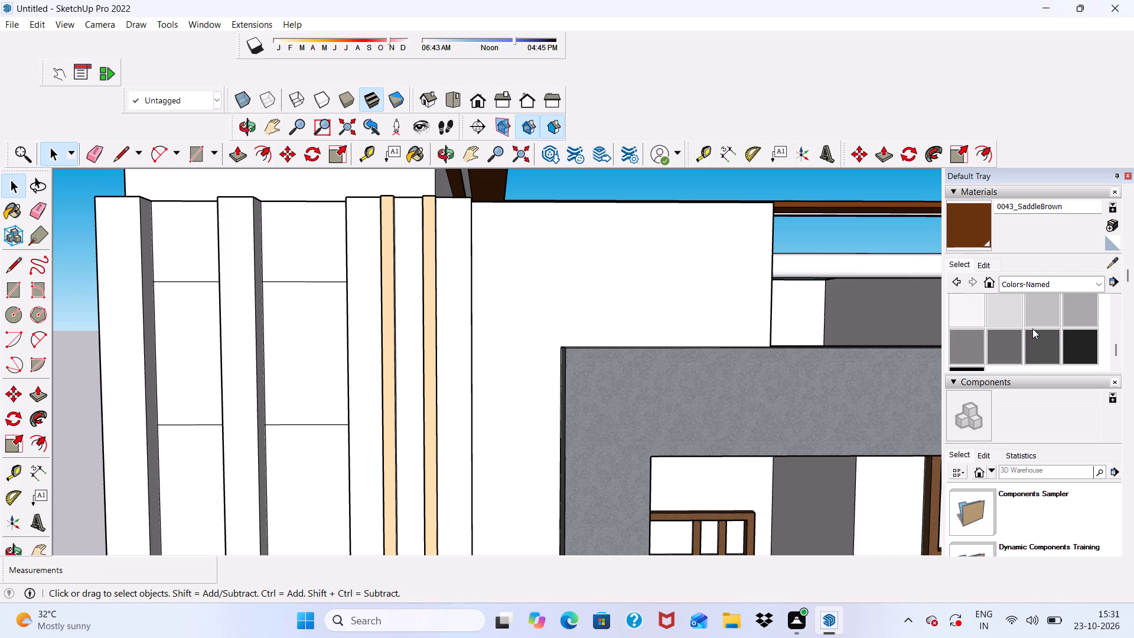
scroll(1032, 328, "down", 1)
scroll(1032, 328, "up", 2)
scroll(1032, 328, "down", 1)
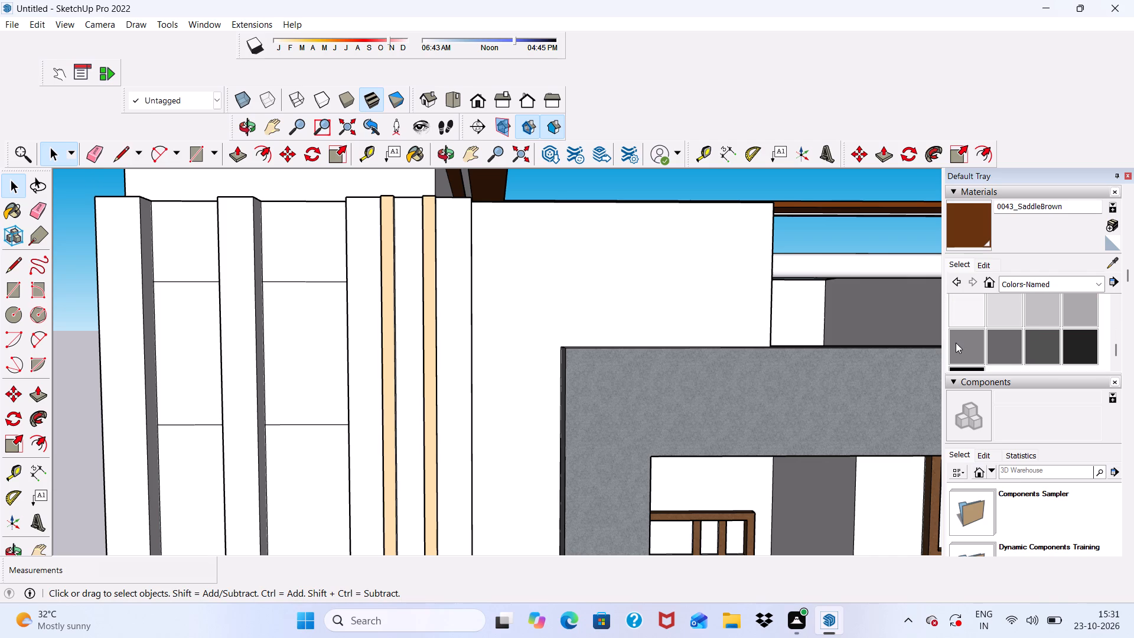
left_click(956, 343)
scroll(318, 357, "up", 5)
left_click(314, 351)
scroll(102, 325, "up", 1)
left_click(102, 325)
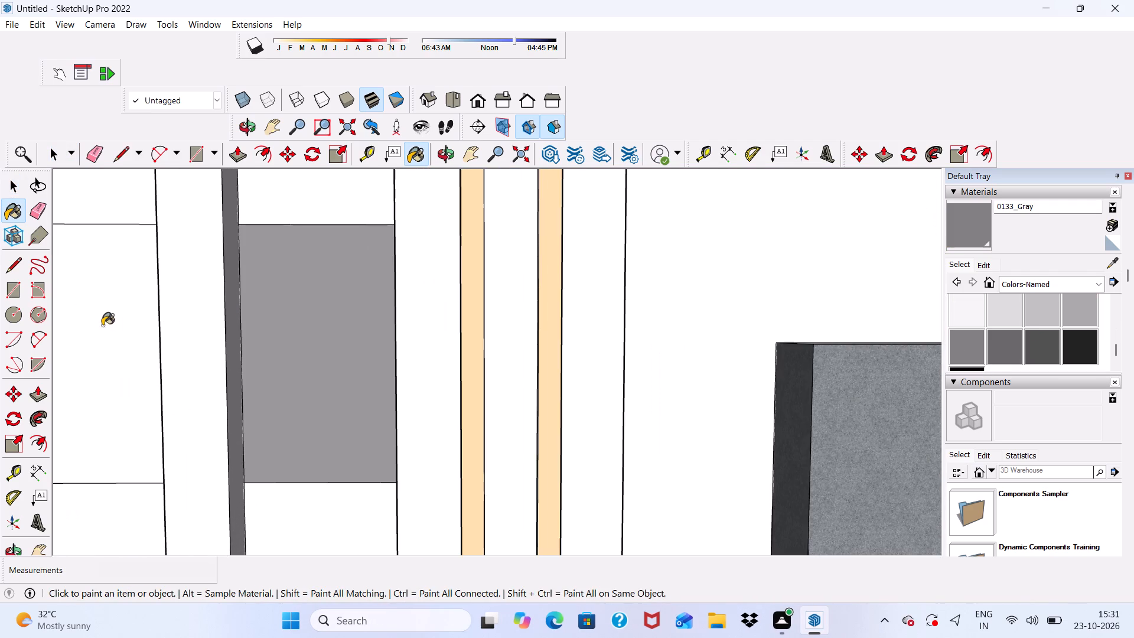
scroll(142, 258, "down", 5)
scroll(321, 235, "down", 4)
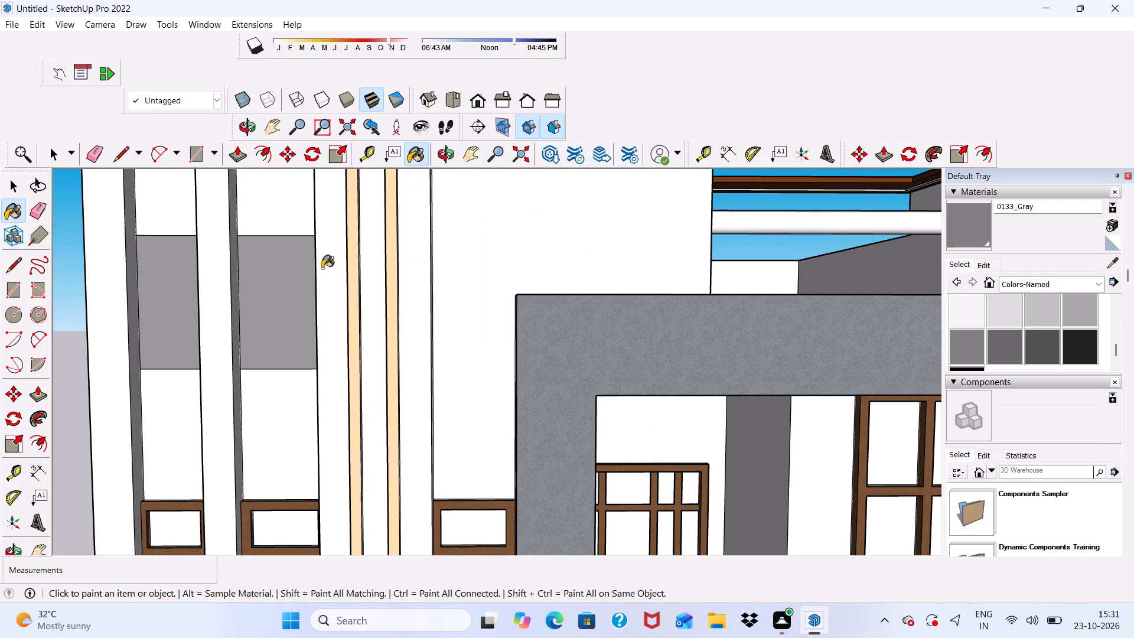
key("space")
Paint the front face of the left boundary wall's raised panel with Stone Masonry Multi from the Brick, Cladding and Siding collection.
scroll(322, 258, "down", 11)
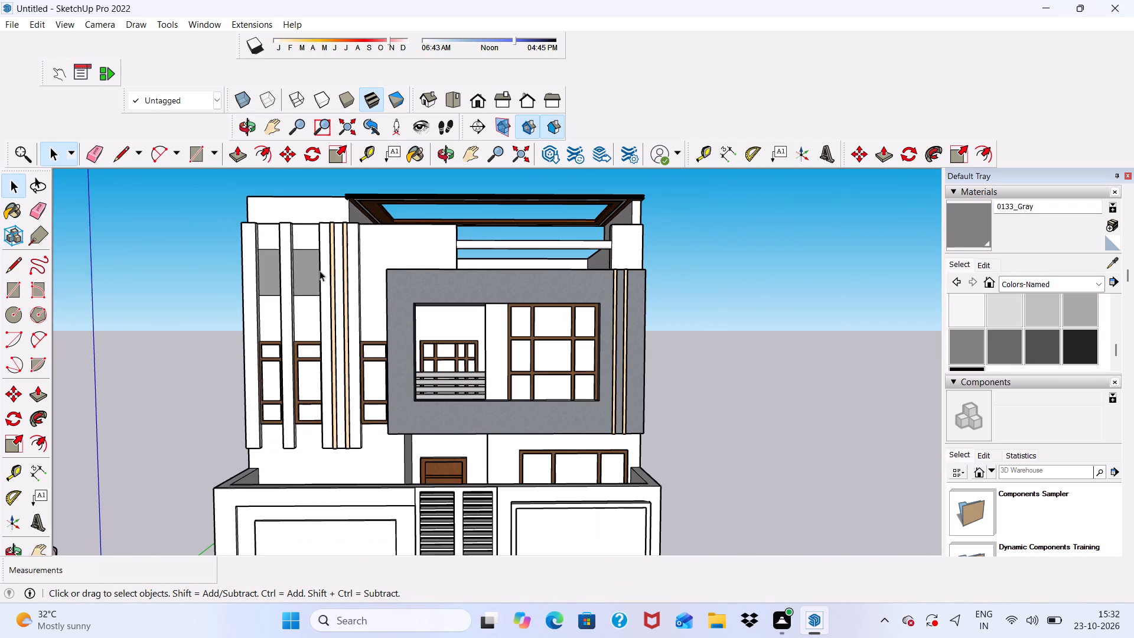
scroll(316, 304, "down", 4)
scroll(299, 462, "up", 9)
middle_click_drag(299, 459, 177, 425)
scroll(311, 463, "up", 11)
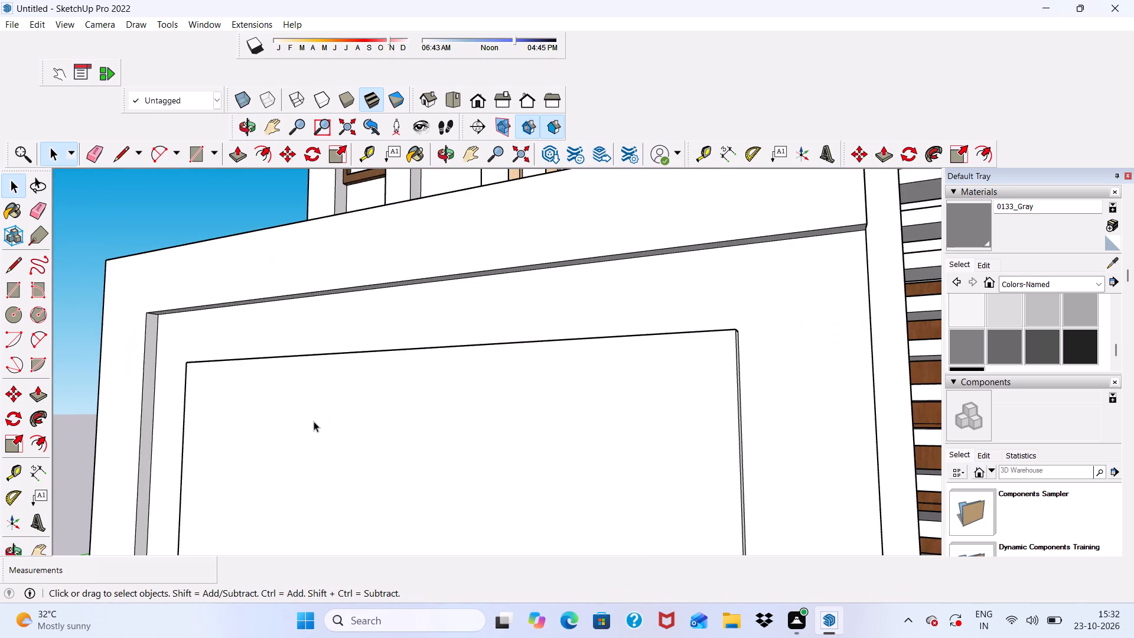
middle_click_drag(314, 421, 416, 462)
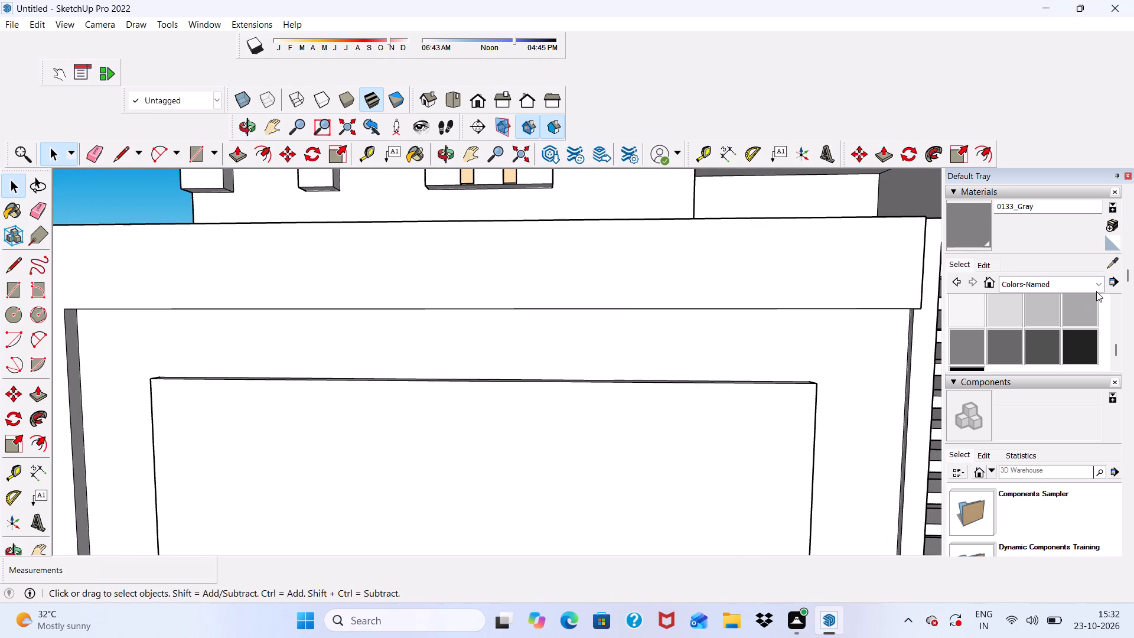
left_click(1102, 289)
left_click(1035, 311)
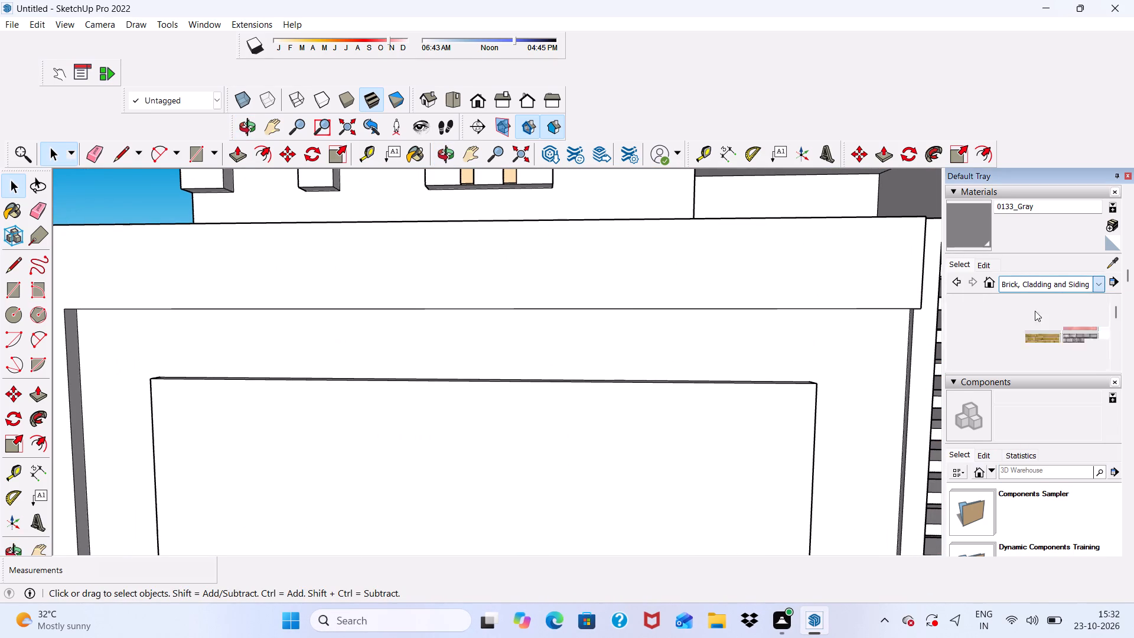
scroll(1034, 310, "down", 2)
scroll(1018, 314, "up", 1)
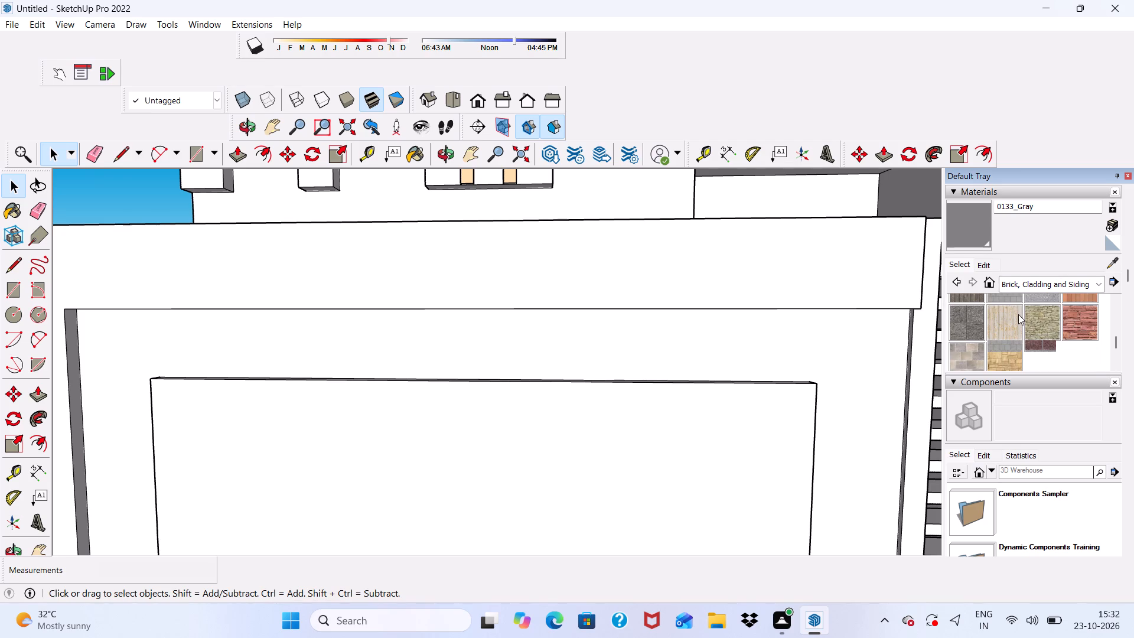
scroll(980, 311, "down", 2)
left_click(957, 317)
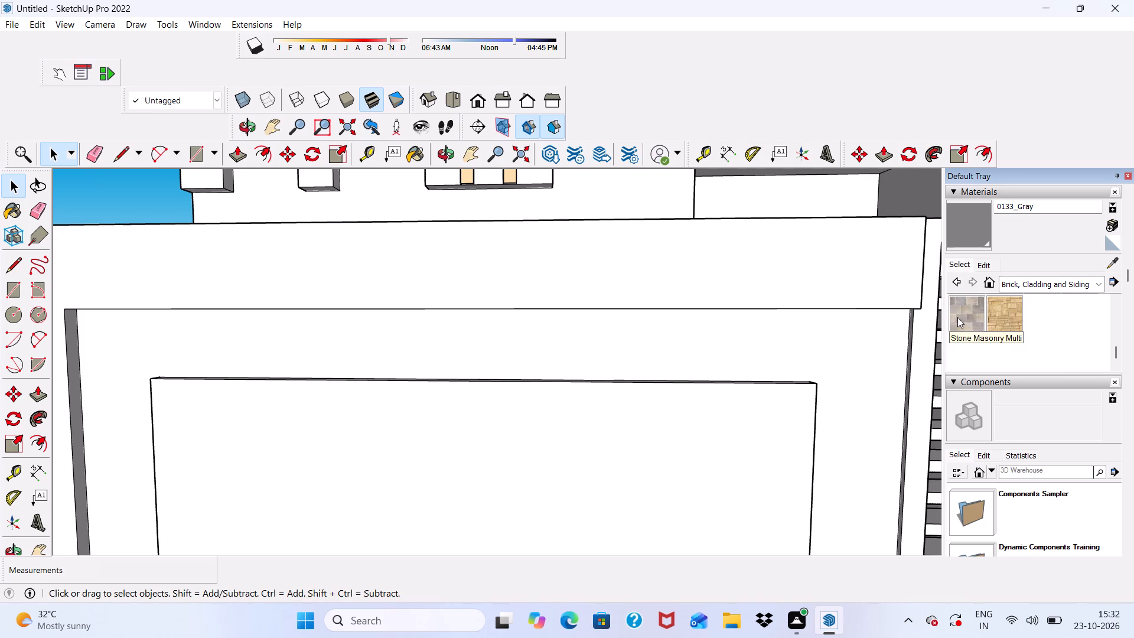
scroll(342, 476, "up", 1)
left_click(342, 476)
scroll(396, 365, "down", 7)
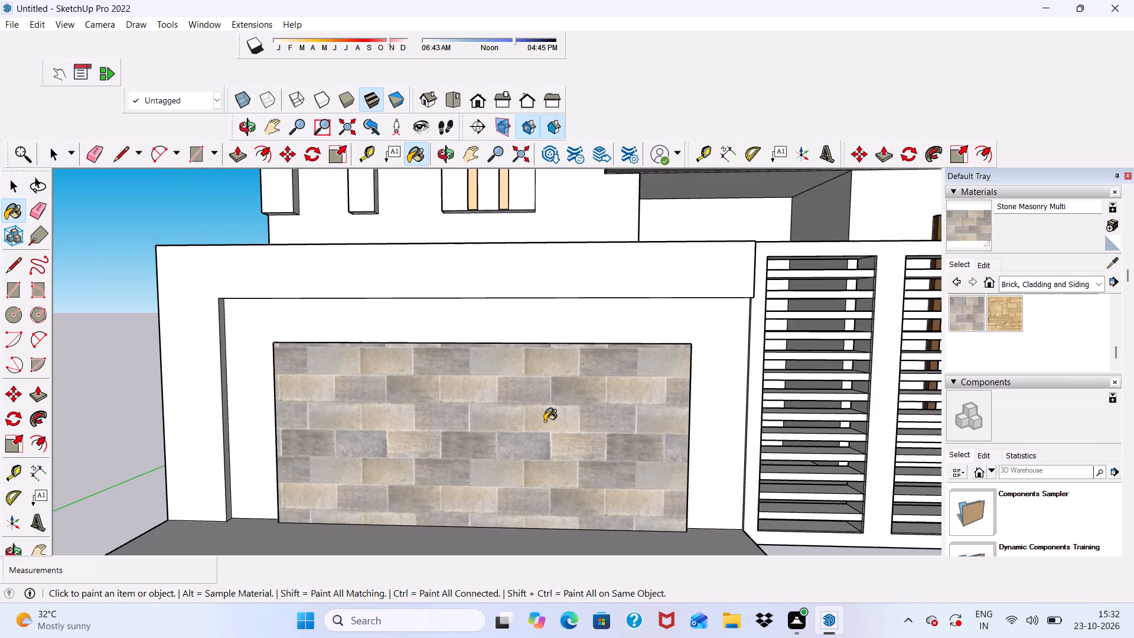
Paint the right end, top and left end faces of the left boundary wall's raised panel with Stone Masonry Multi.
middle_click_drag(545, 421, 308, 483)
scroll(512, 469, "up", 10)
left_click(512, 413)
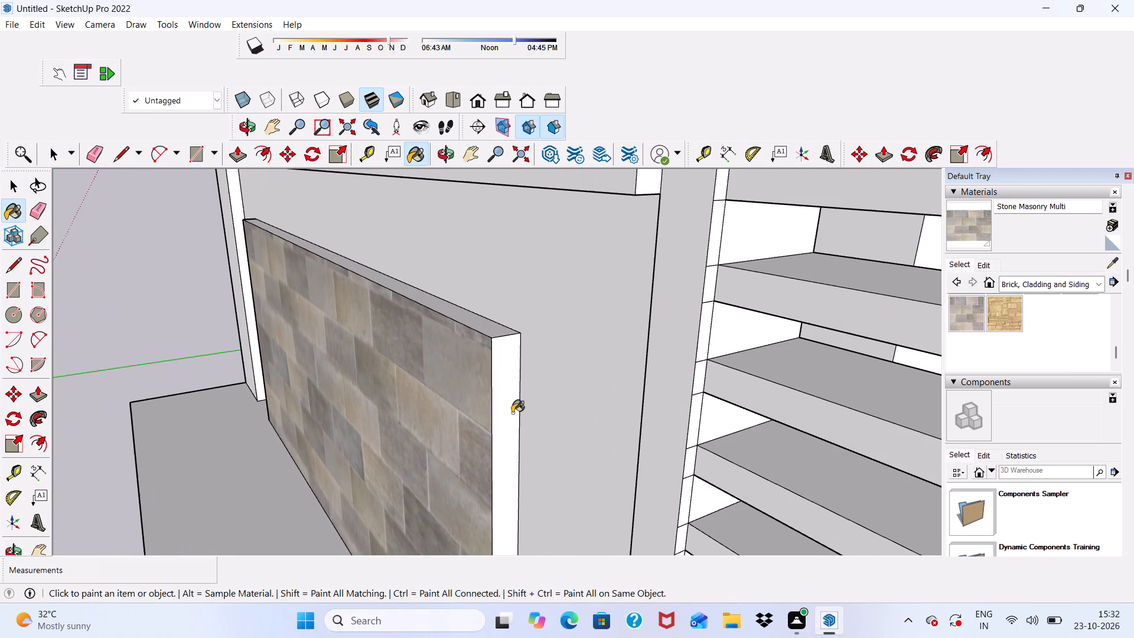
left_click(486, 326)
scroll(452, 350, "down", 3)
middle_click_drag(402, 393, 685, 363)
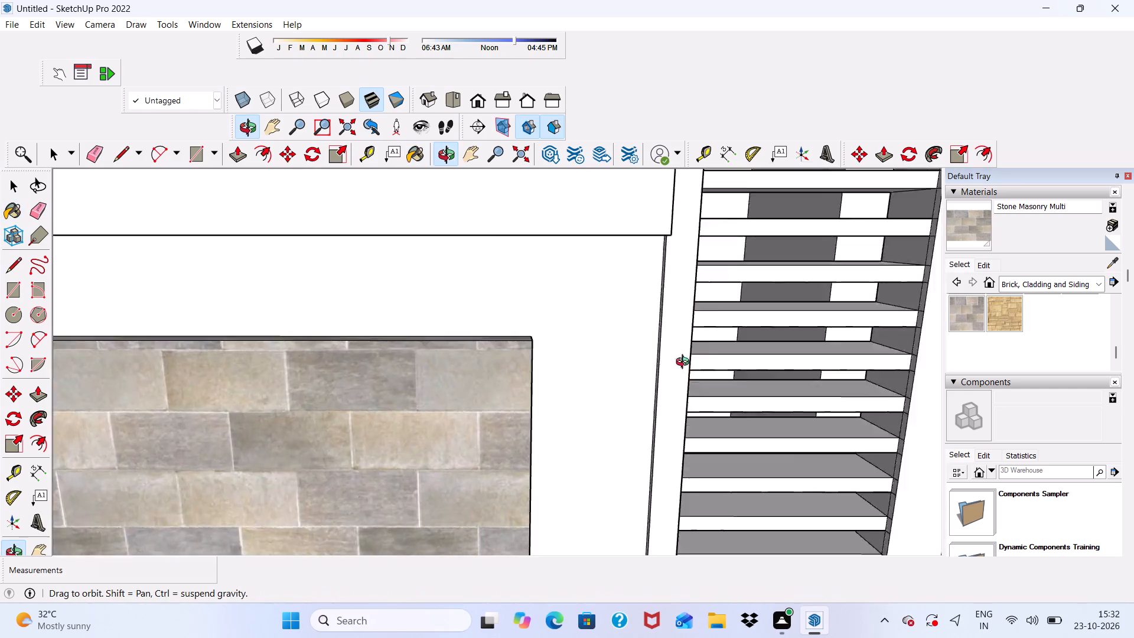
middle_click_drag(685, 363, 866, 338)
scroll(838, 335, "down", 5)
scroll(317, 419, "up", 3)
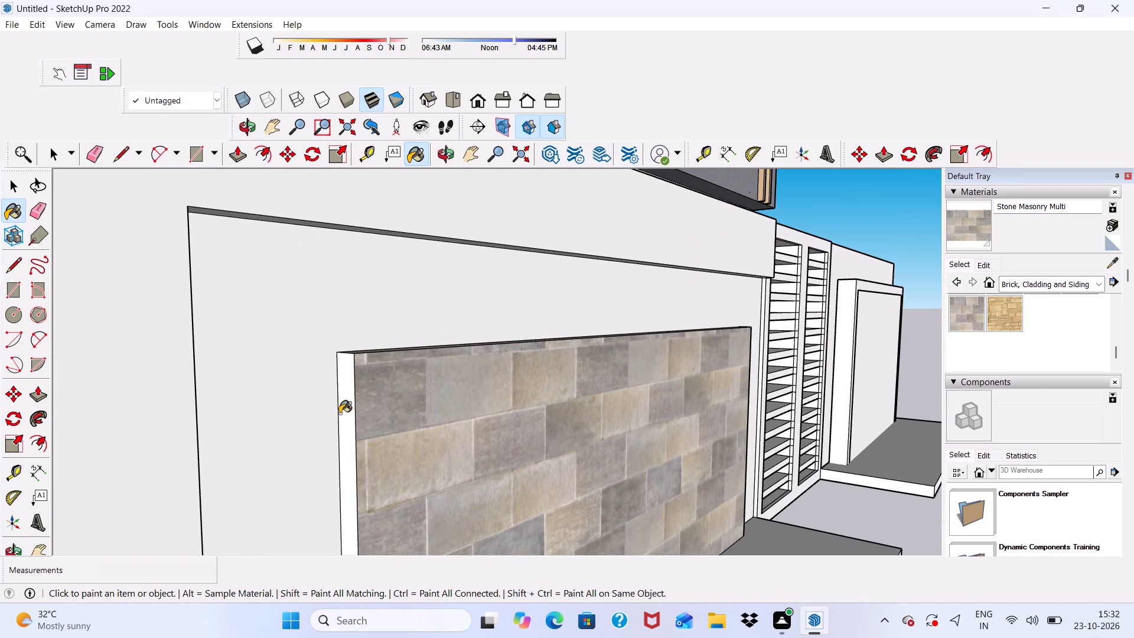
left_click(340, 414)
left_click(346, 409)
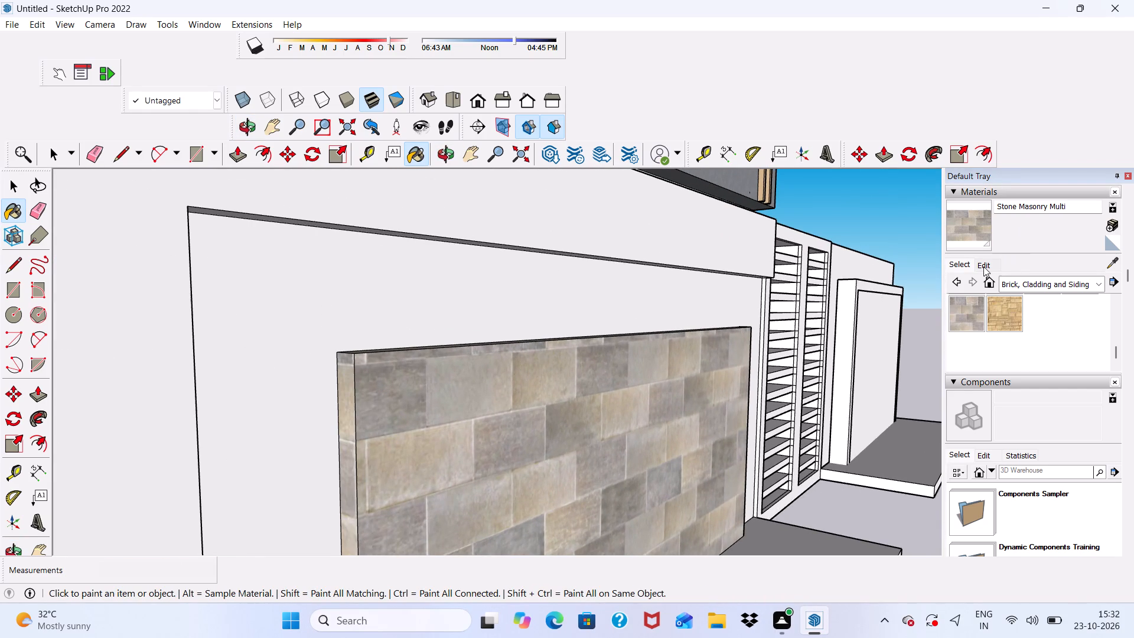
Slightly adjust the colour brightness of the Stone Masonry Multi material and leave the Paint Bucket.
left_click(983, 266)
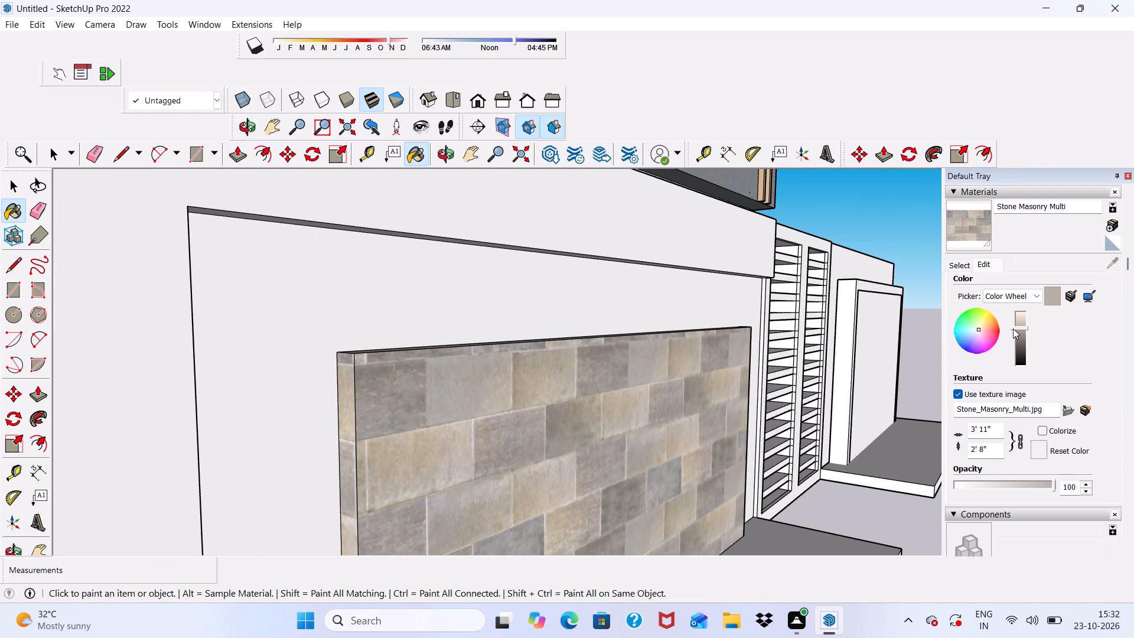
left_click(1014, 328)
scroll(751, 308, "down", 4)
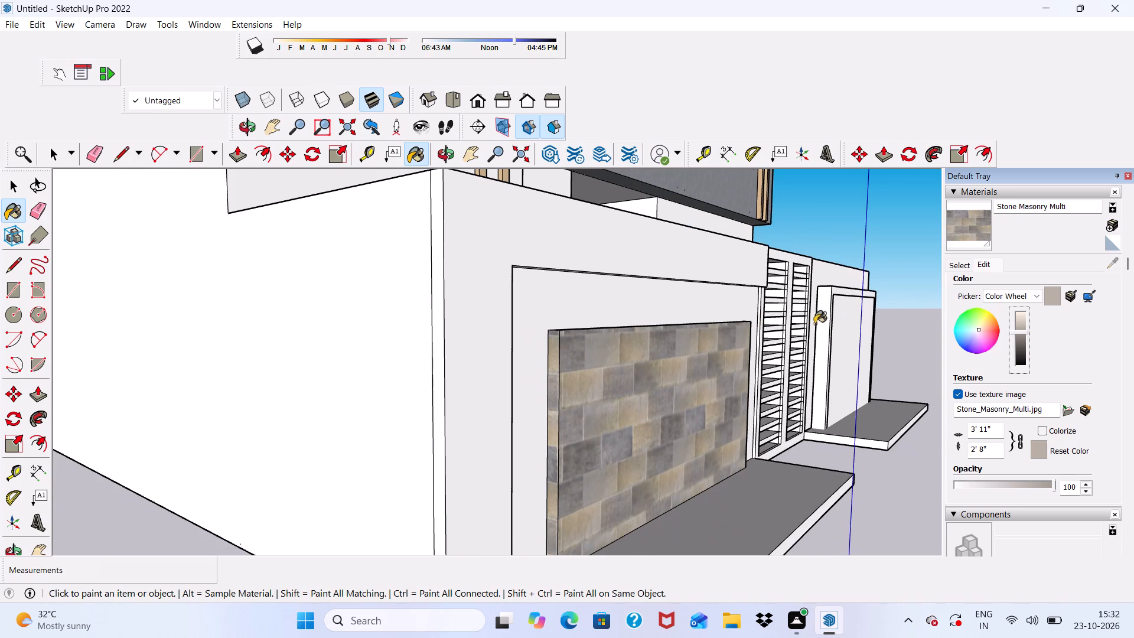
key("space")
scroll(731, 274, "down", 6)
key("space")
middle_click_drag(722, 336, 568, 353)
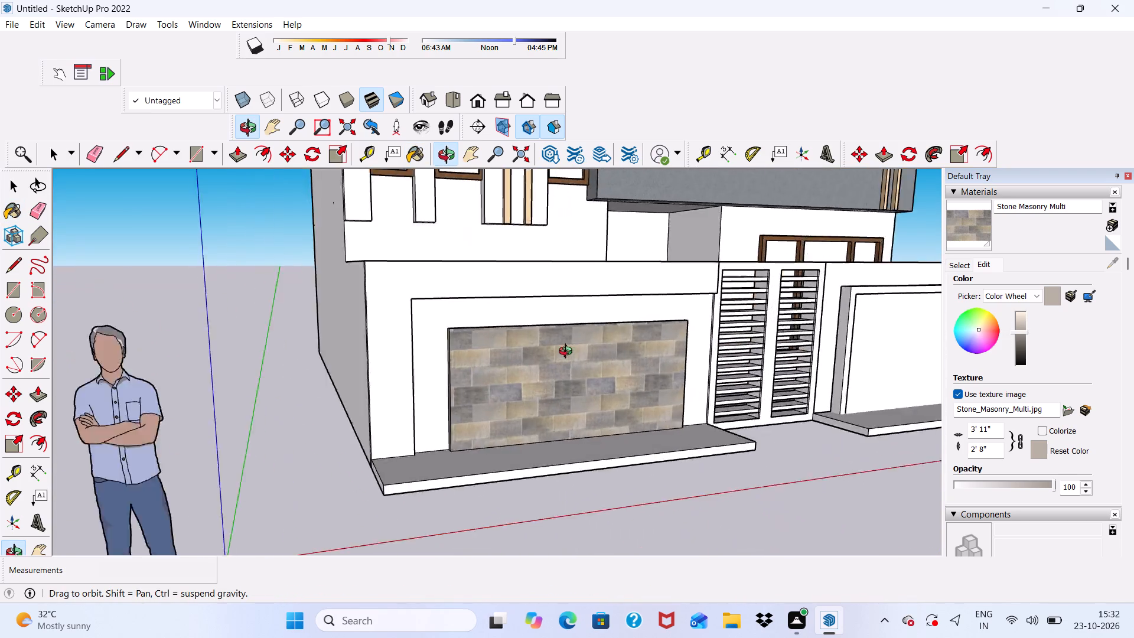
middle_click_drag(568, 353, 517, 353)
scroll(608, 290, "down", 5)
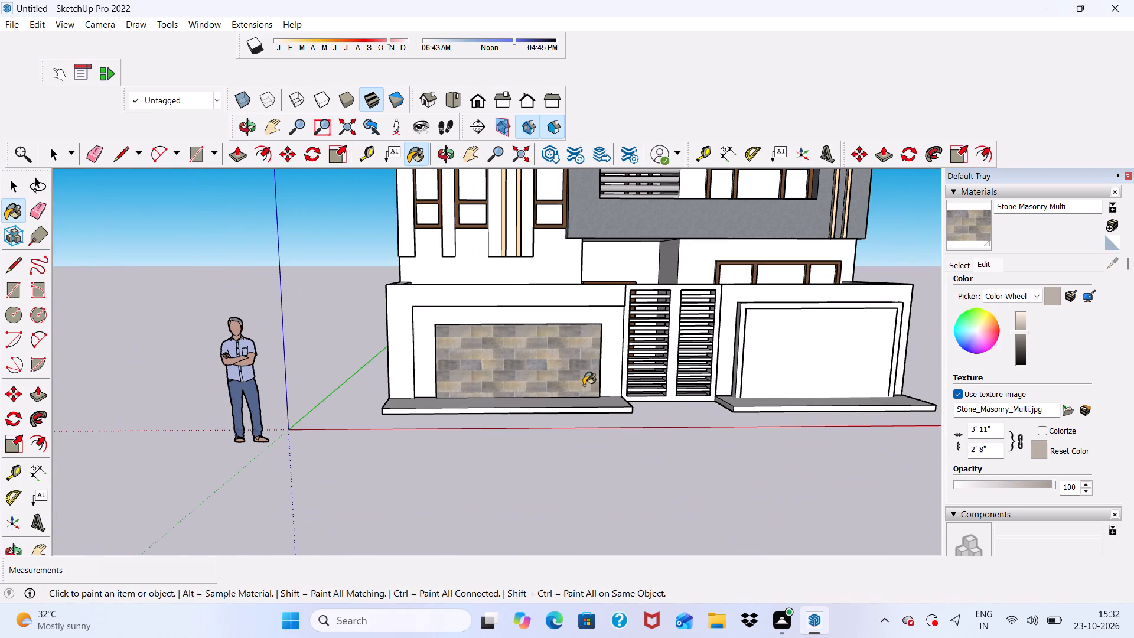
key("space")
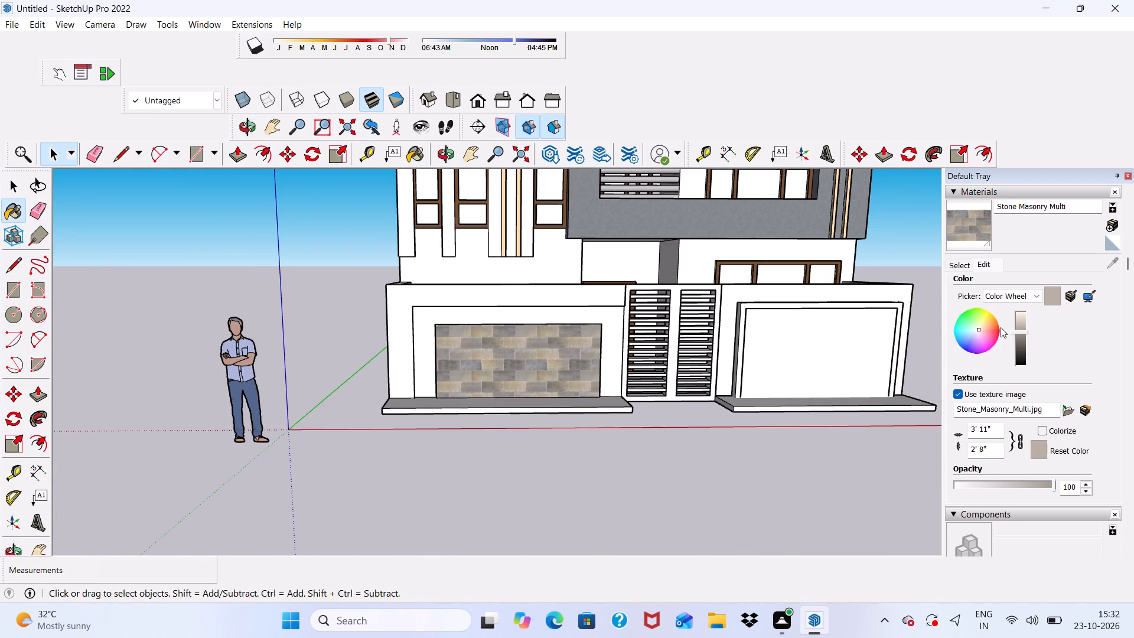
Paint the front frame of the slatted gate between the boundary walls with 0137_Black from the Colors-Named collection.
left_click(956, 269)
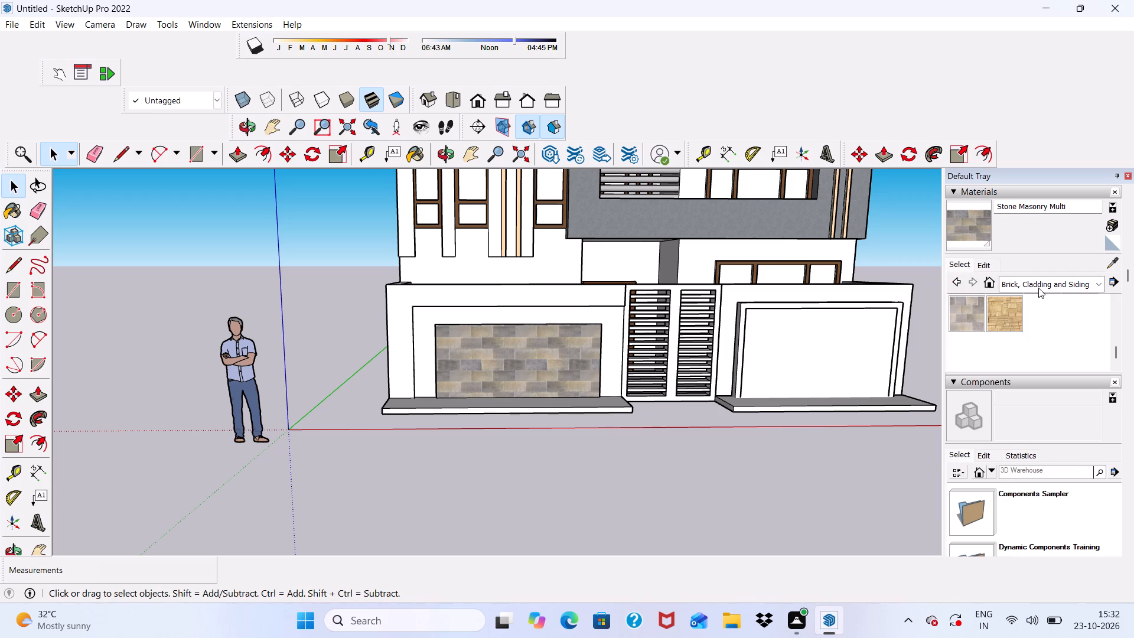
left_click(1101, 285)
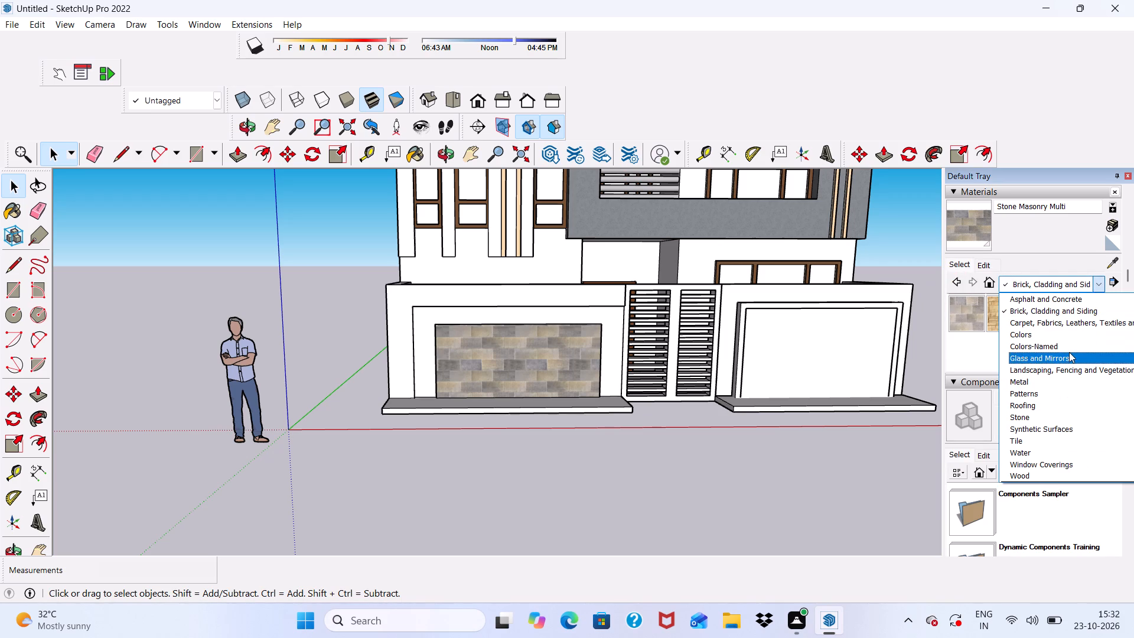
left_click(1067, 341)
scroll(1050, 317, "down", 4)
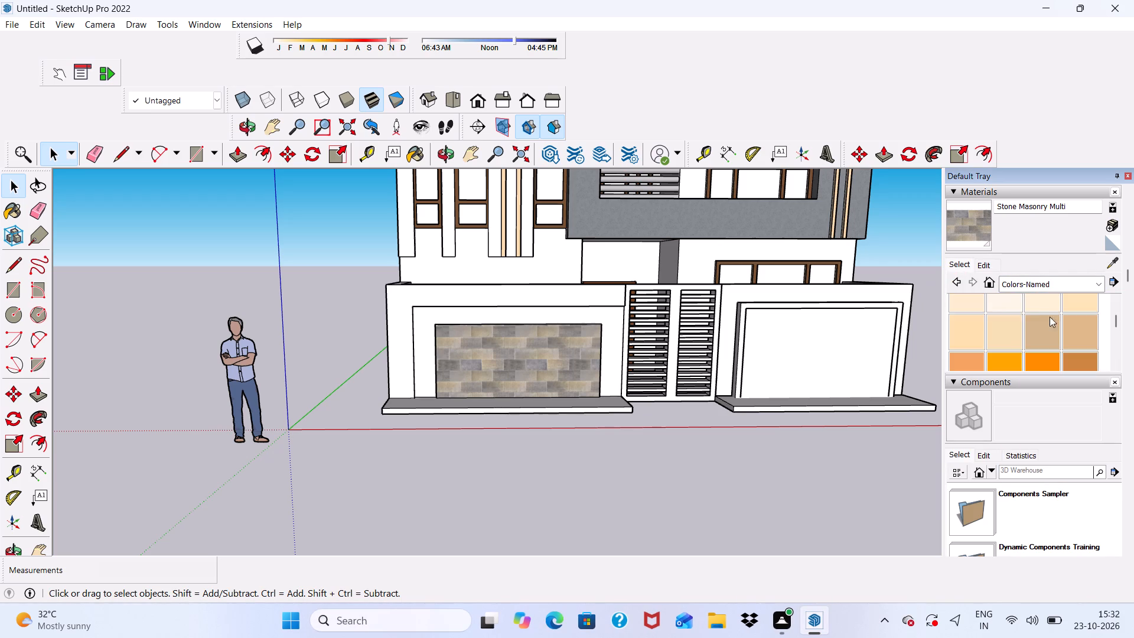
scroll(1021, 296, "down", 14)
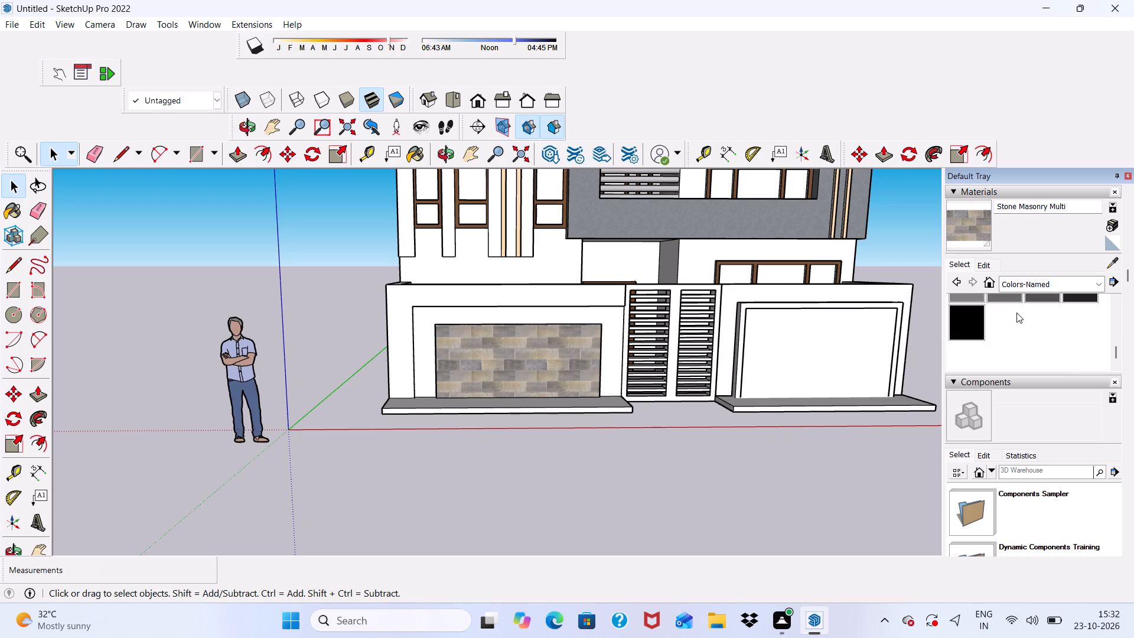
left_click(967, 319)
scroll(709, 291, "up", 8)
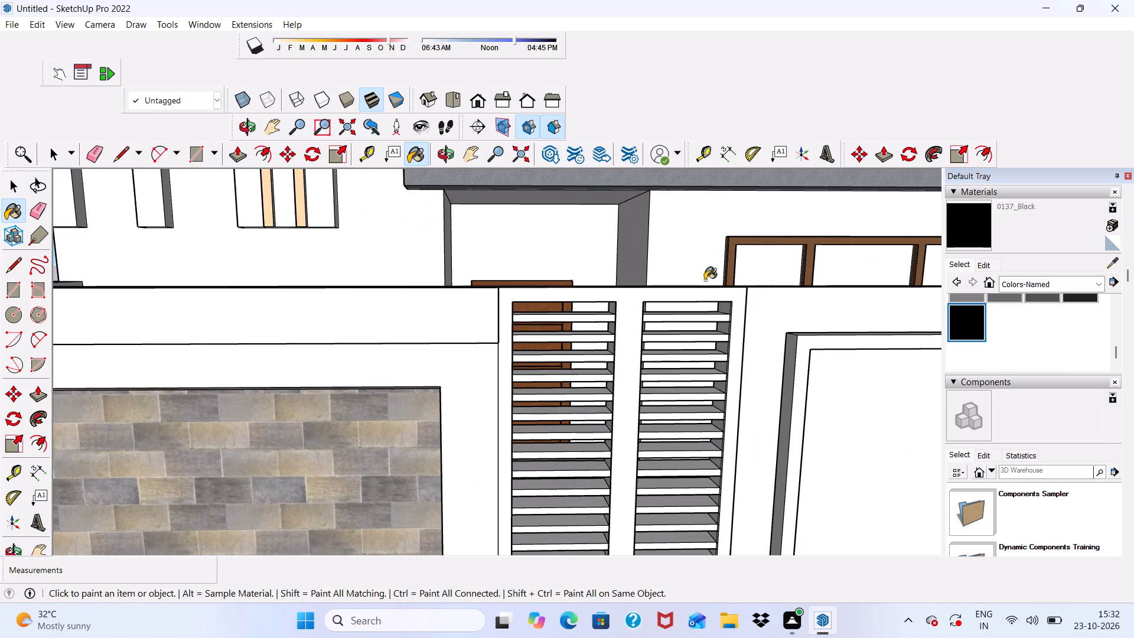
left_click(696, 293)
Adjust the brightness of the 0137_Black material to a dark charcoal shade.
left_click(988, 269)
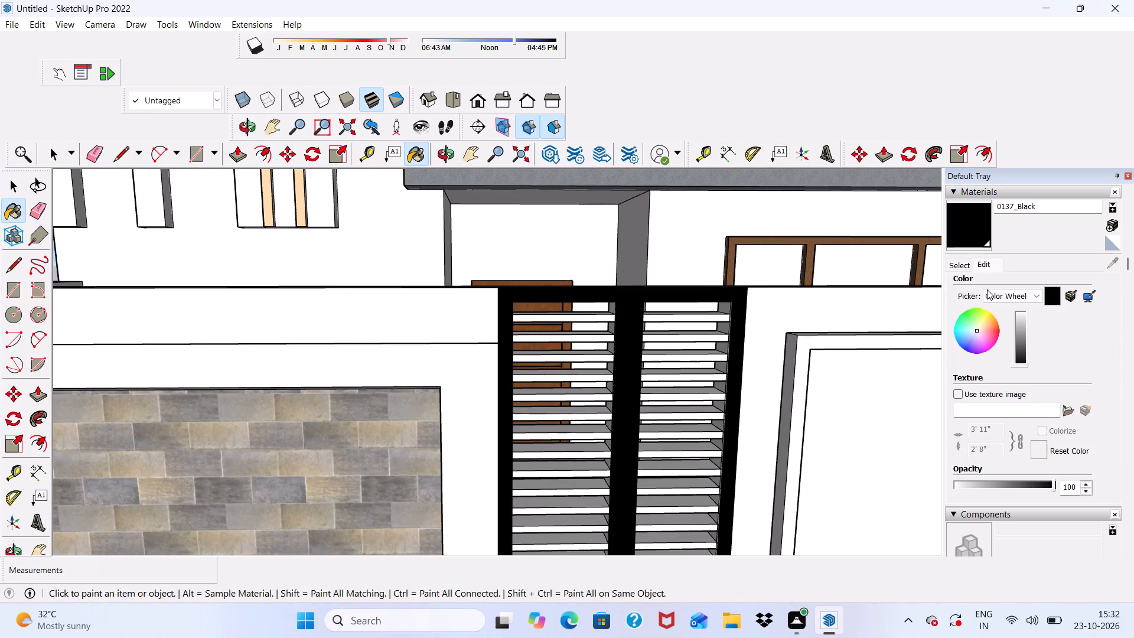
left_click_drag(1020, 357, 1018, 346)
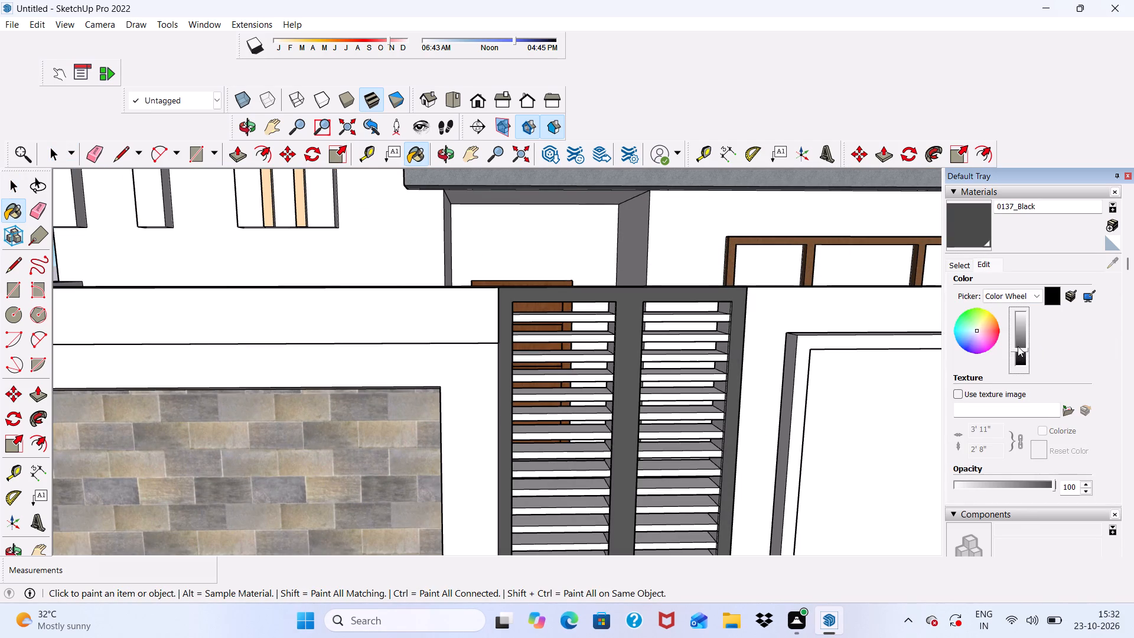
left_click_drag(1018, 346, 1016, 328)
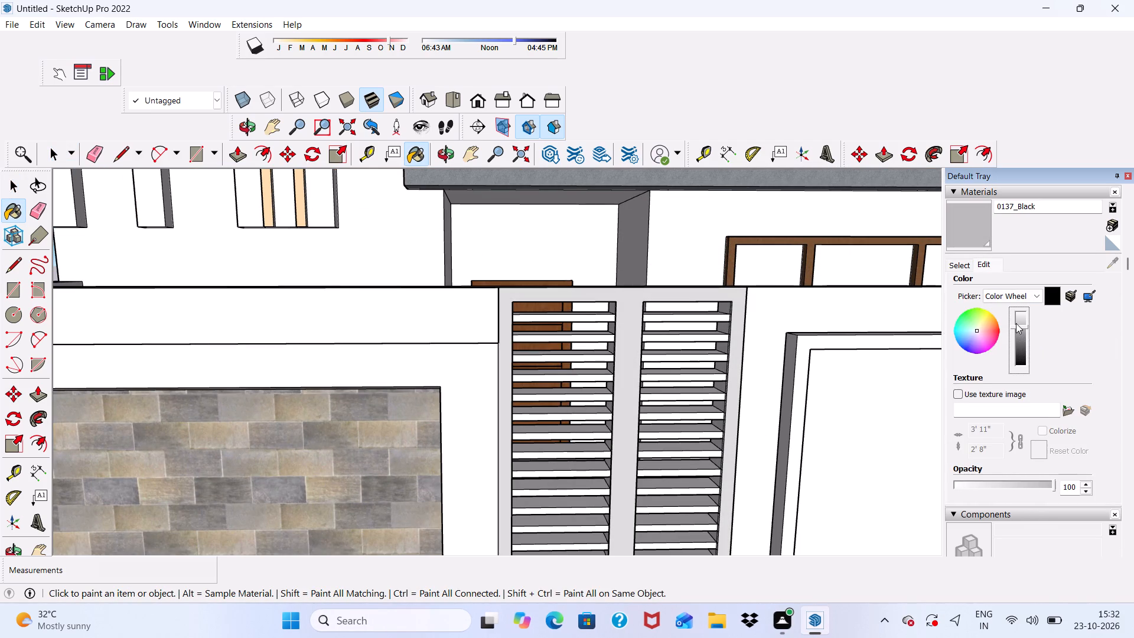
left_click_drag(1016, 316, 1024, 370)
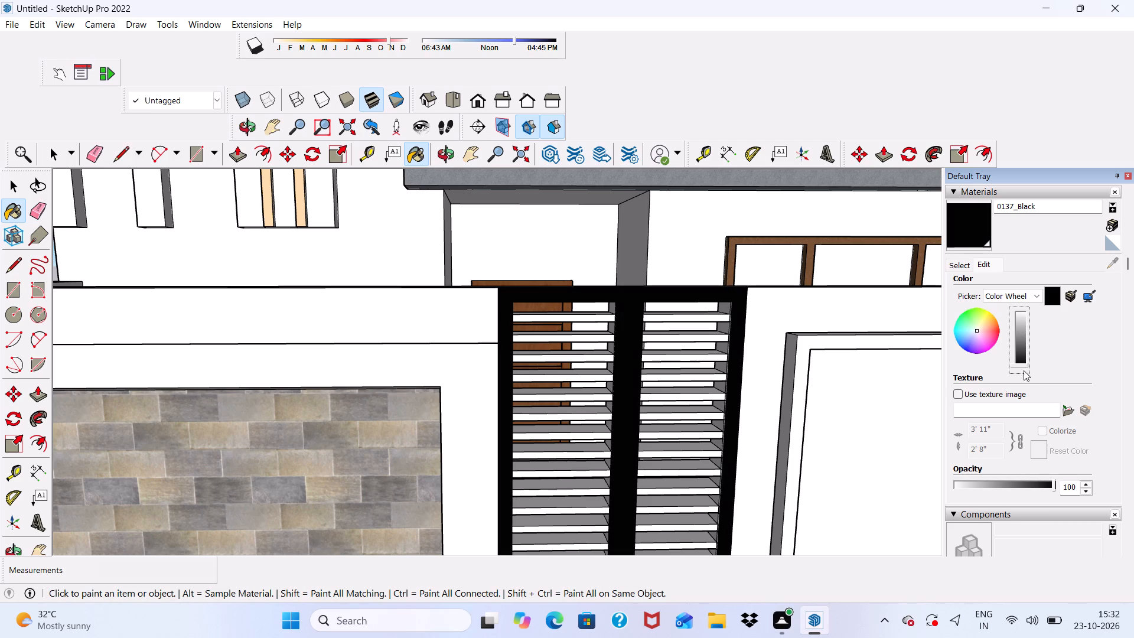
left_click_drag(1024, 370, 1024, 379)
scroll(1021, 348, "up", 14)
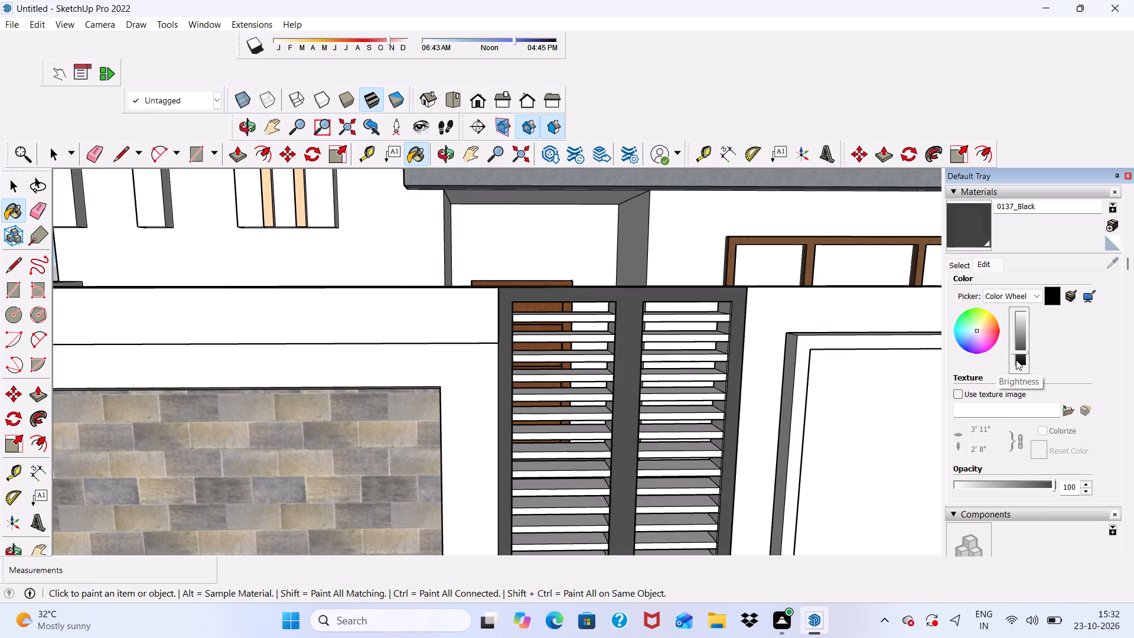
scroll(1016, 360, "up", 20)
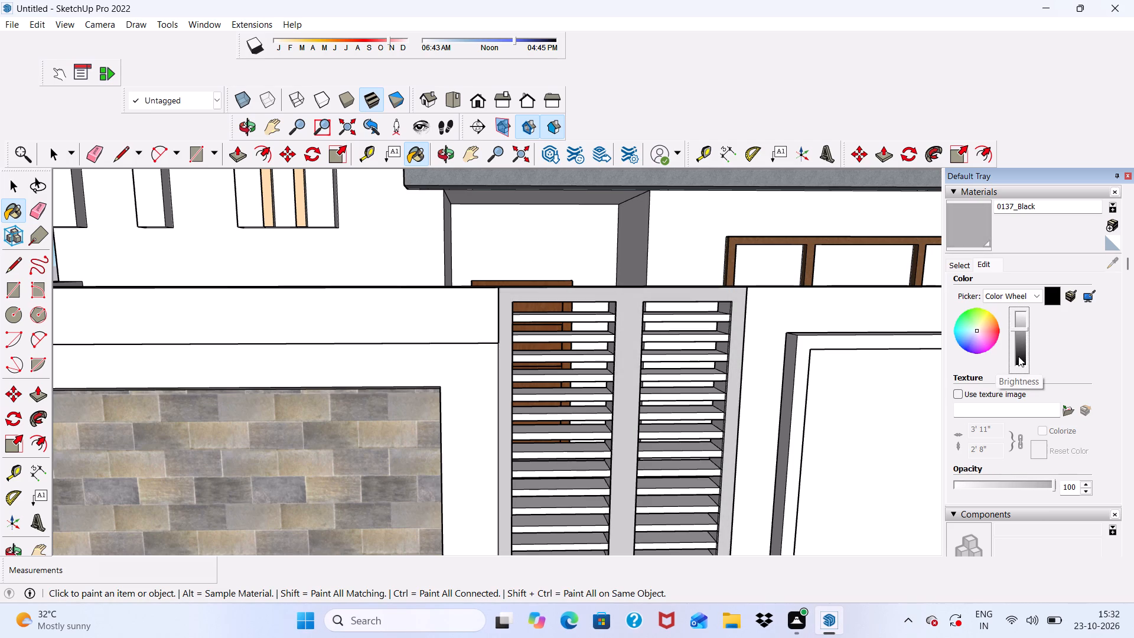
scroll(1018, 356, "down", 20)
scroll(1018, 356, "down", 6)
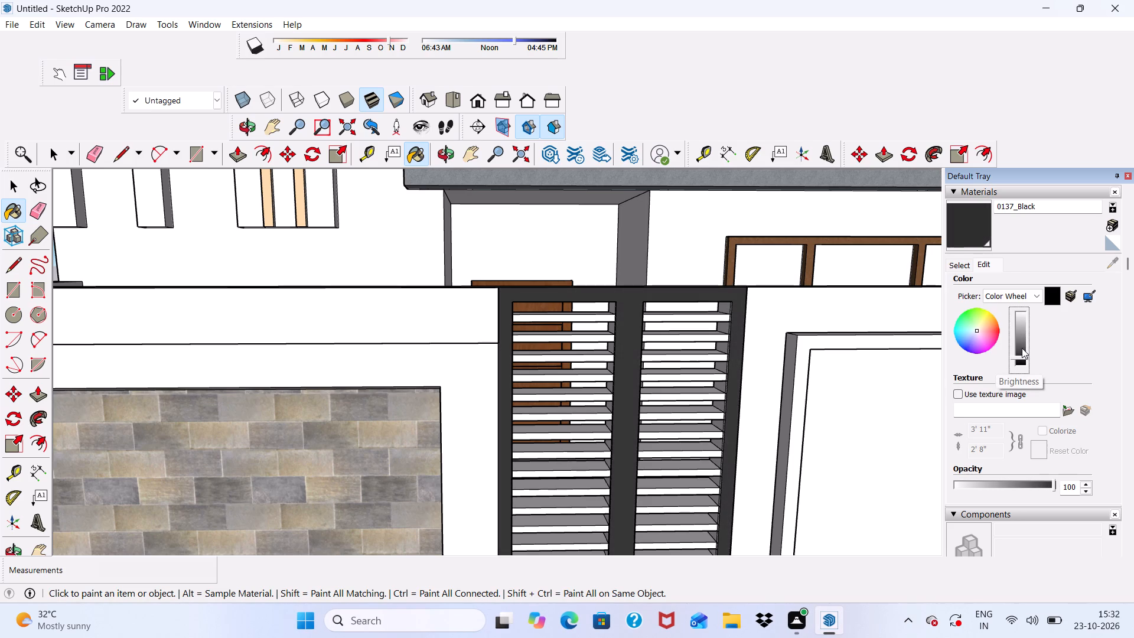
Paint the front and top of the gate's second slat in the right opening, plus the adjoining left inner frame faces, with 0137_Black.
scroll(743, 348, "up", 10)
scroll(588, 292, "up", 3)
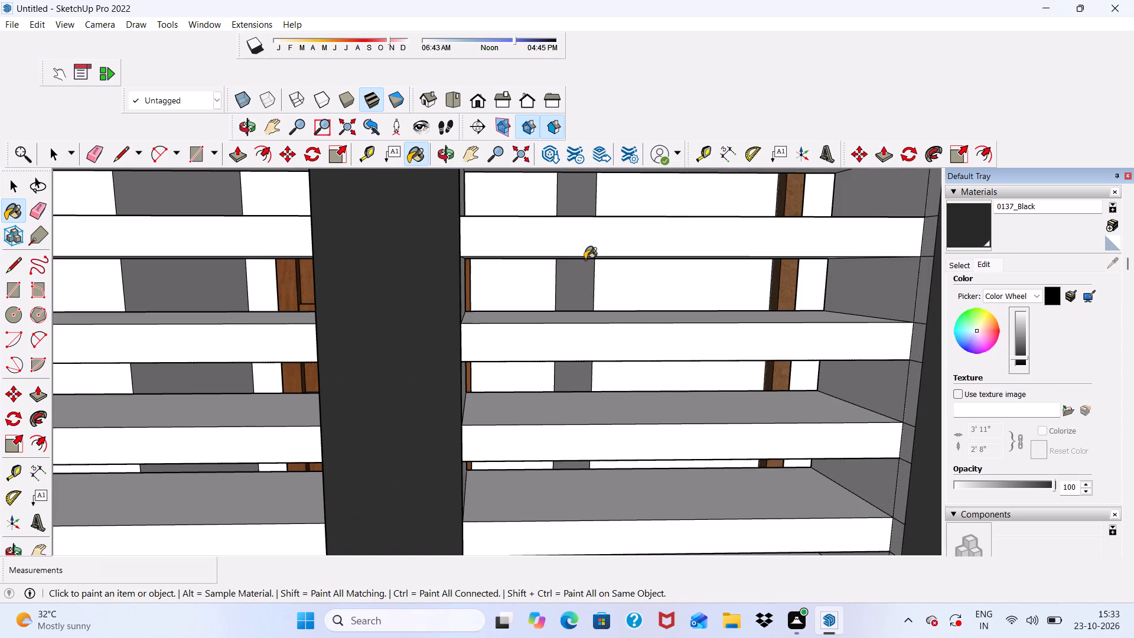
left_click(543, 365)
scroll(551, 342, "up", 3)
left_click(551, 341)
scroll(353, 312, "up", 1)
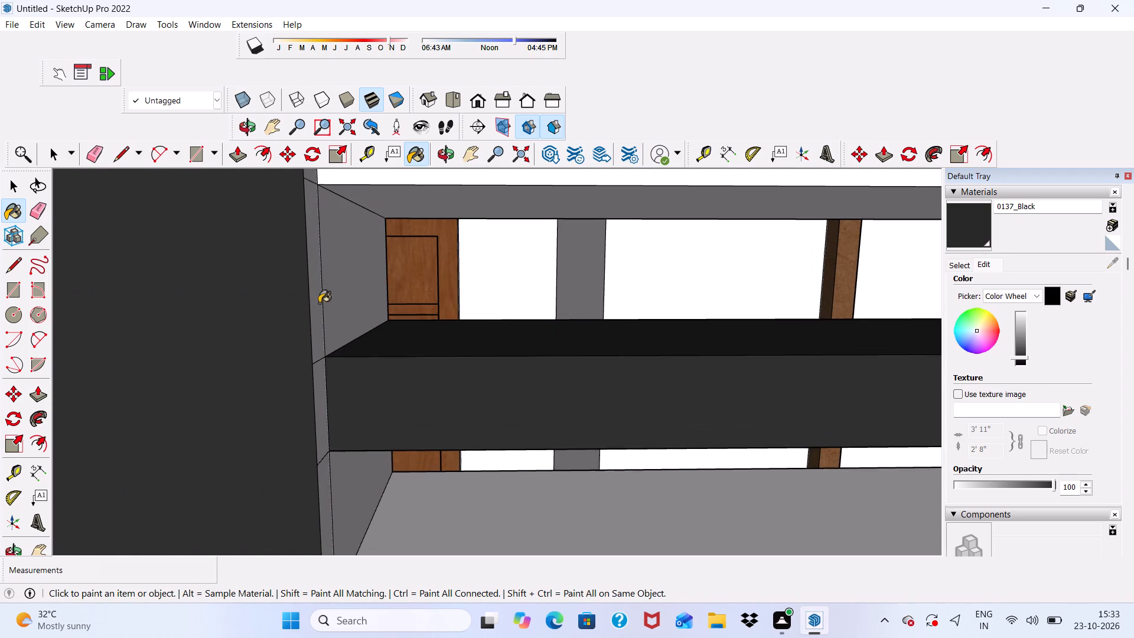
scroll(319, 303, "up", 1)
left_click(318, 299)
left_click_drag(382, 295, 371, 295)
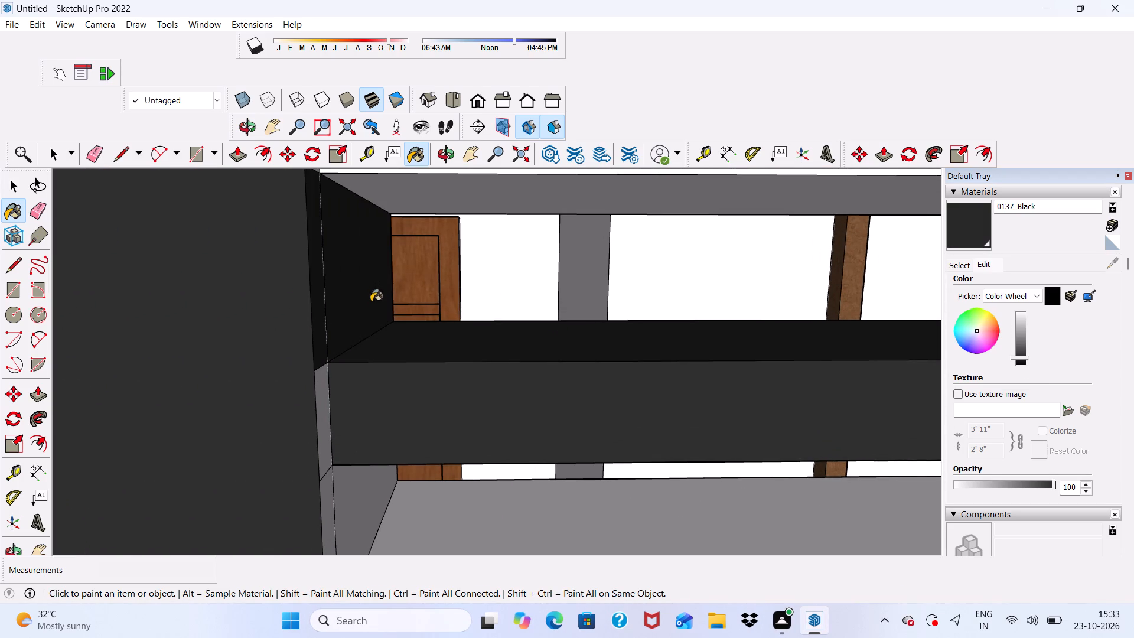
left_click(325, 394)
Paint the underside of the top rail and the front and underside of the right opening's top slat with 0137_Black.
scroll(389, 294, "down", 5)
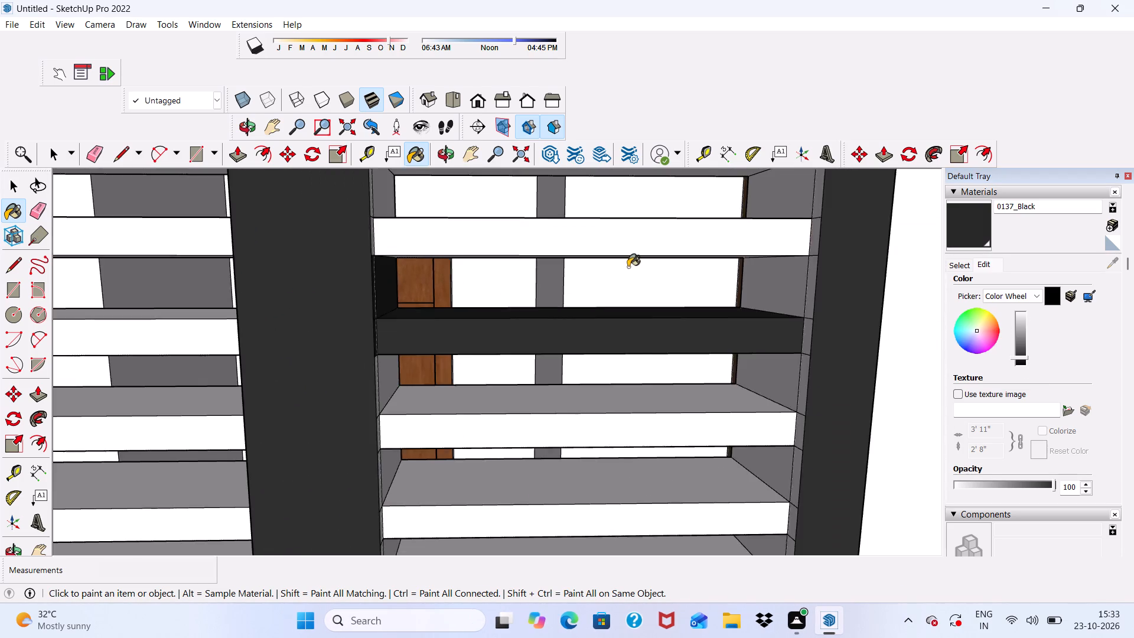
scroll(630, 261, "down", 10)
middle_click_drag(560, 380, 592, 168)
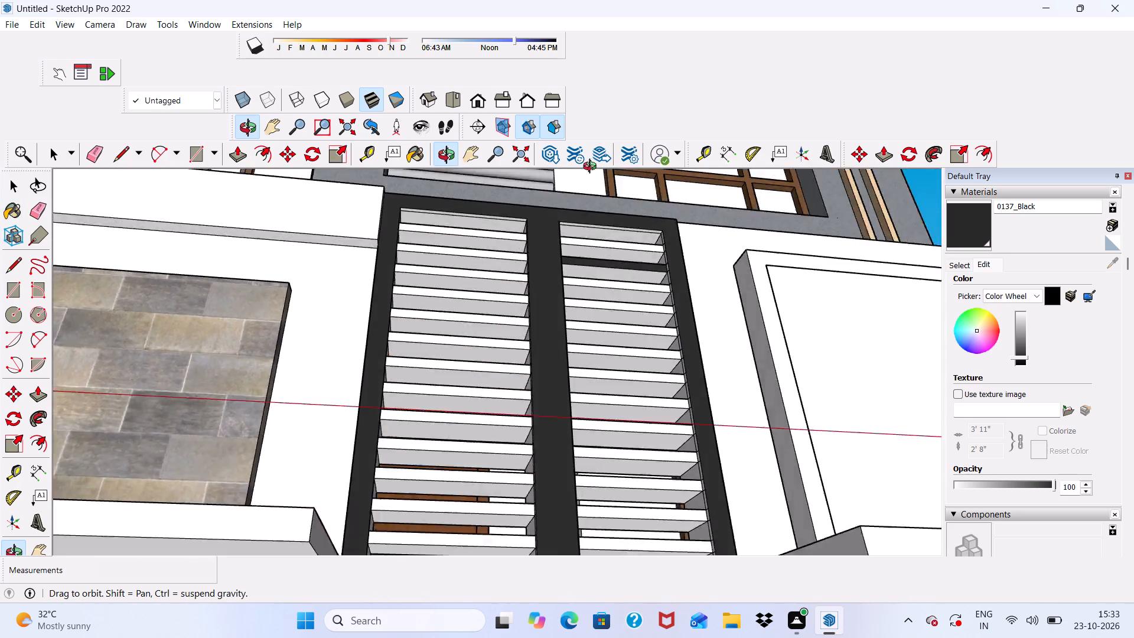
middle_click_drag(592, 168, 552, 217)
scroll(655, 193, "up", 1)
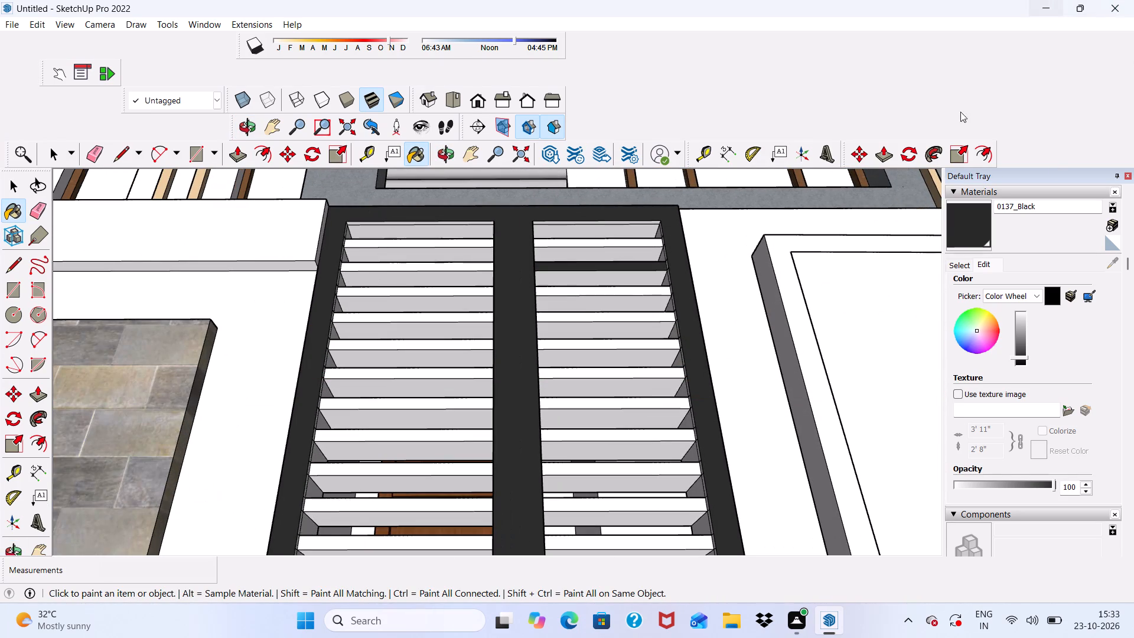
scroll(591, 285, "up", 5)
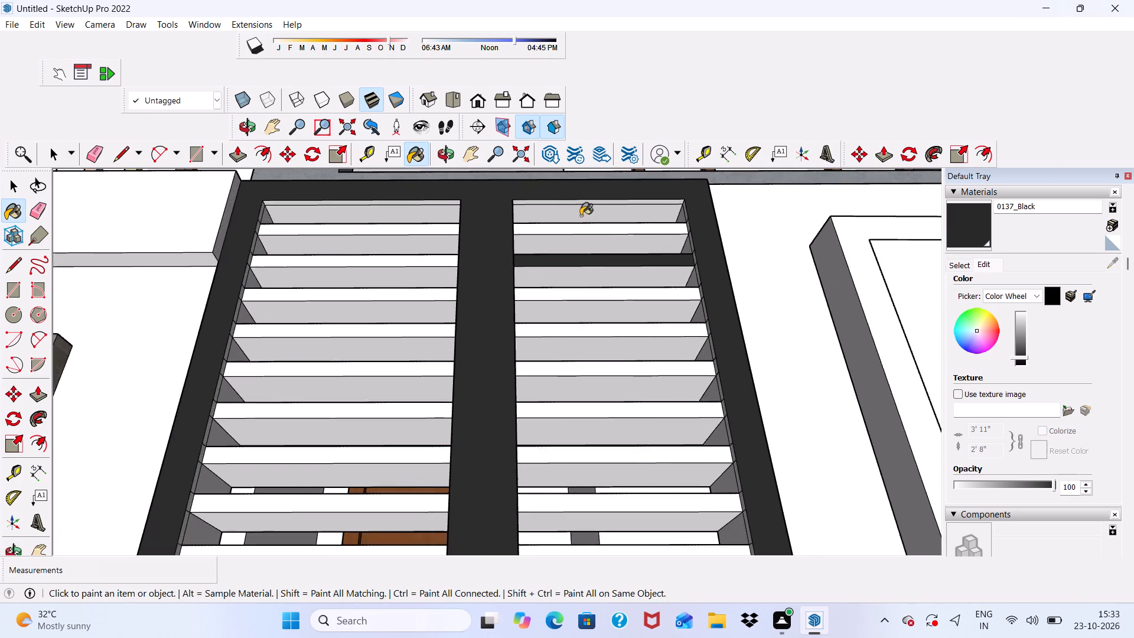
scroll(581, 216, "up", 2)
left_click(580, 203)
left_click(582, 197)
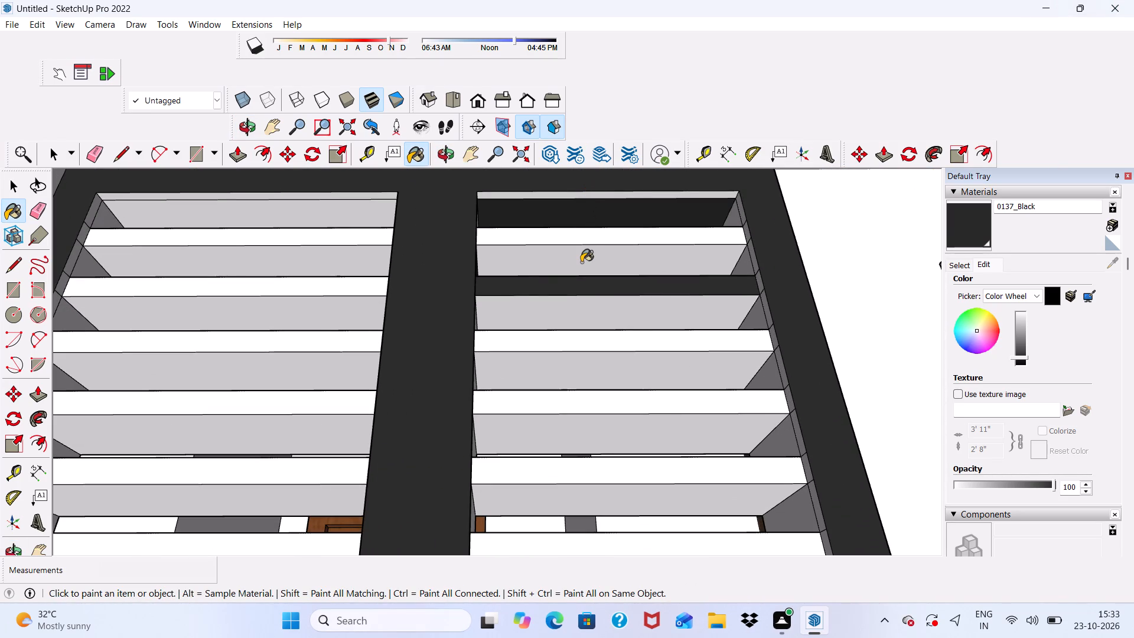
left_click(582, 256)
left_click(584, 240)
Paint the left inner frame faces beside the right opening's top slat, and that slat's upper face, with 0137_Black.
scroll(586, 233, "down", 3)
middle_click_drag(594, 266, 605, 378)
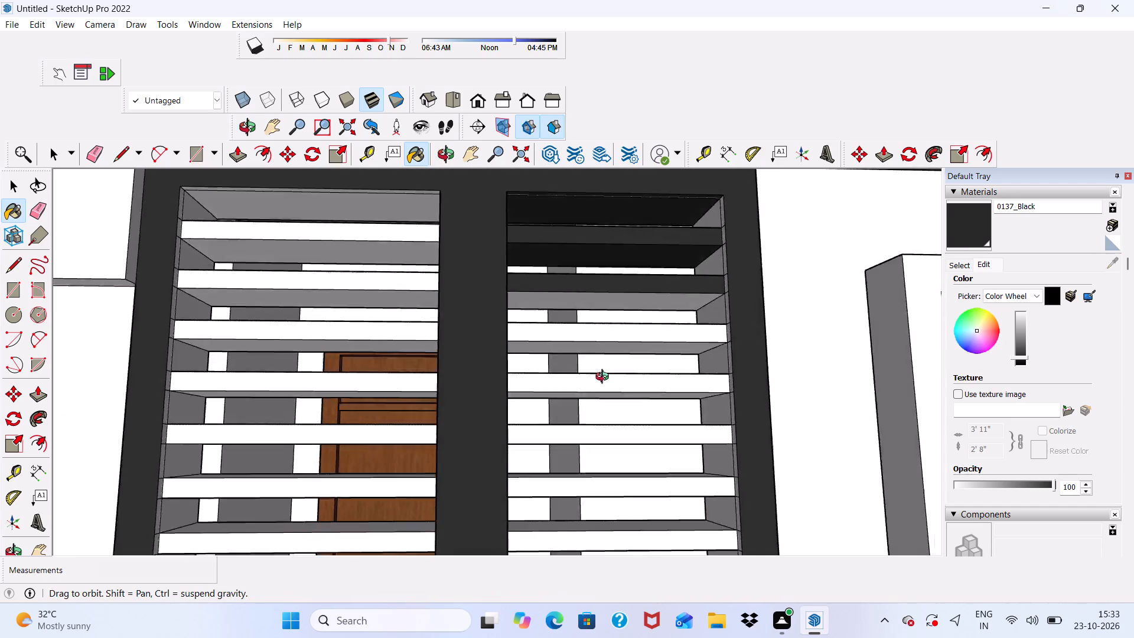
middle_click_drag(605, 378, 435, 466)
scroll(490, 266, "up", 4)
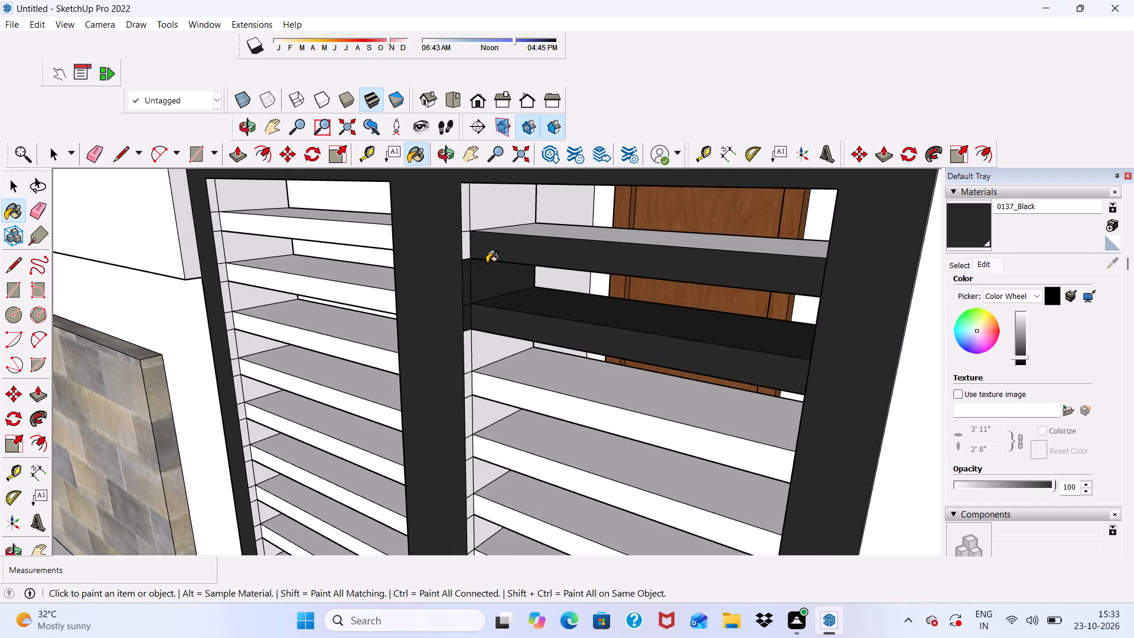
scroll(472, 249, "up", 1)
left_click(470, 247)
left_click(462, 215)
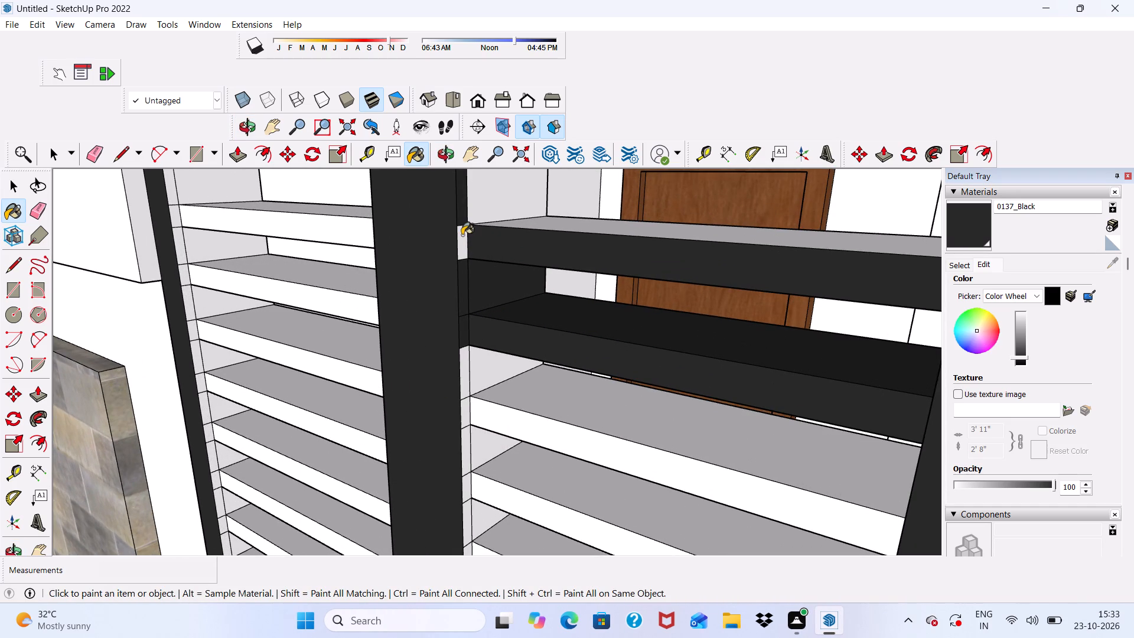
left_click(462, 235)
left_click(477, 200)
left_click(515, 227)
Paint the right inner frame faces beside the top two slats of the gate's right opening with 0137_Black.
middle_click_drag(582, 276, 589, 265)
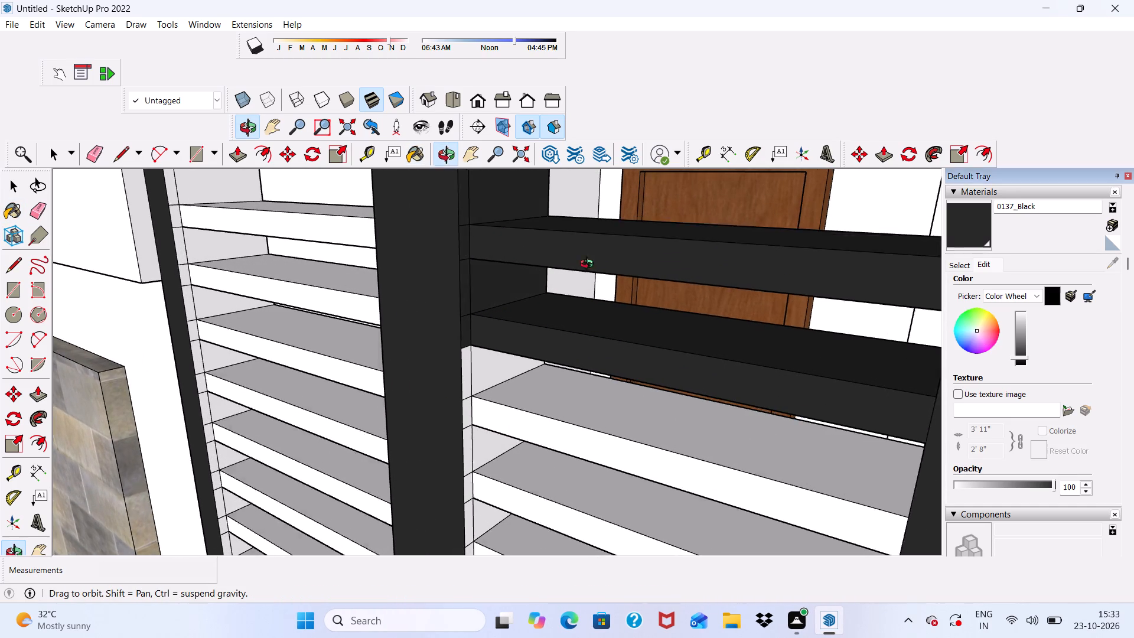
middle_click_drag(589, 265, 674, 242)
scroll(674, 242, "down", 1)
scroll(674, 242, "up", 2)
scroll(556, 288, "down", 9)
middle_click_drag(558, 359, 636, 181)
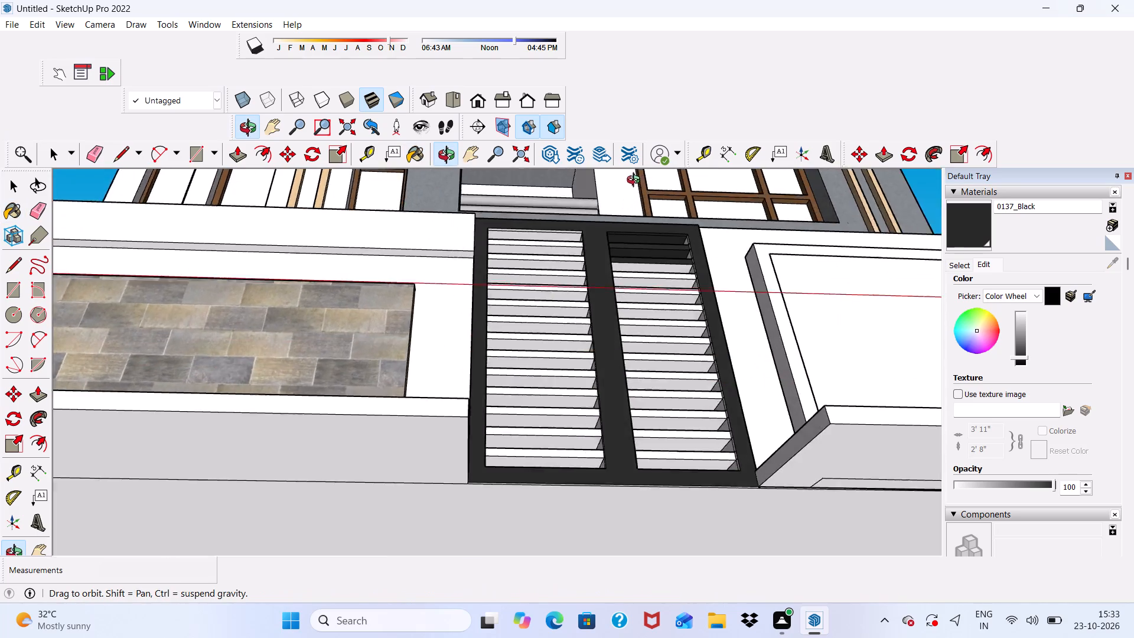
middle_click_drag(636, 181, 657, 214)
scroll(667, 252, "up", 13)
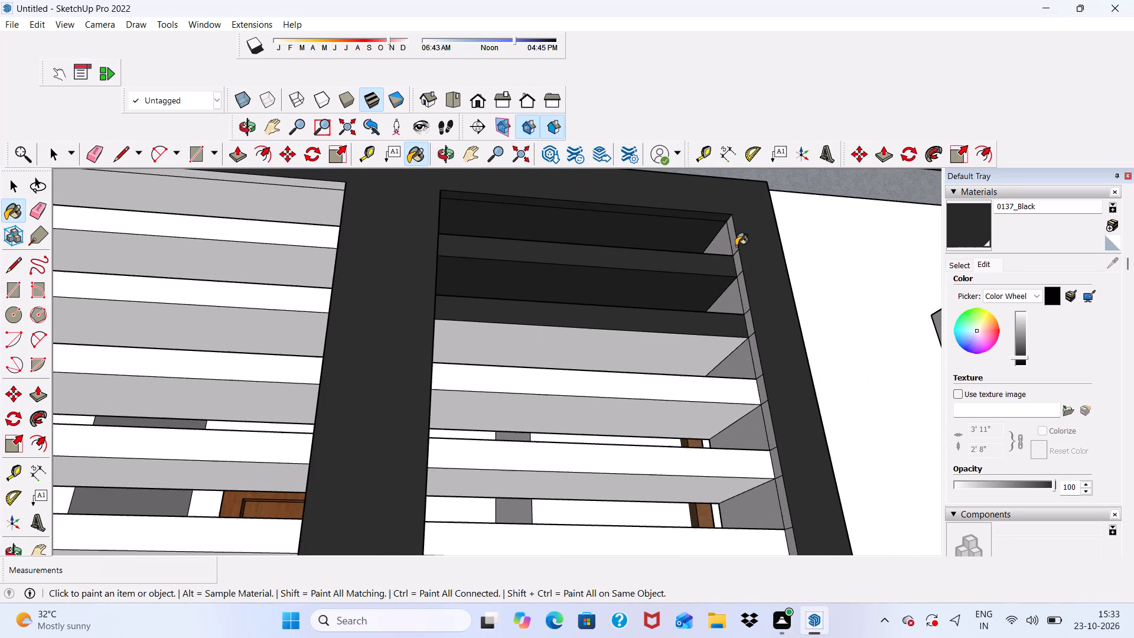
left_click(736, 246)
scroll(734, 246, "up", 3)
left_click(727, 248)
left_click(737, 267)
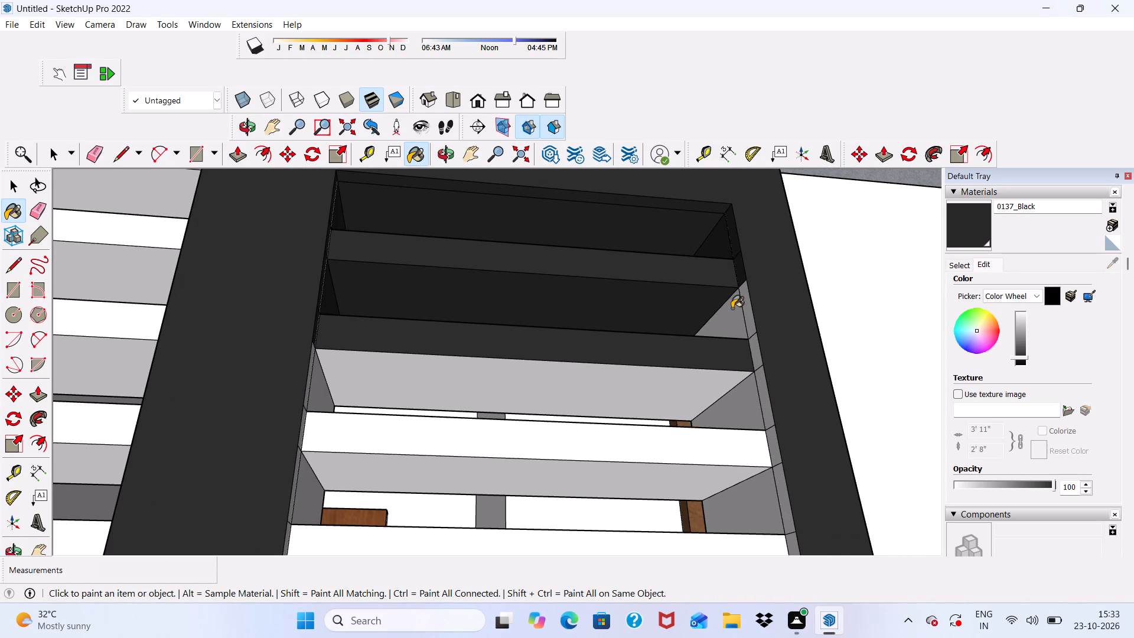
left_click(732, 308)
left_click(745, 310)
Paint the second slat's underside, the third slat's front and underside, and the adjoining right inner frame faces with 0137_Black.
left_click(751, 351)
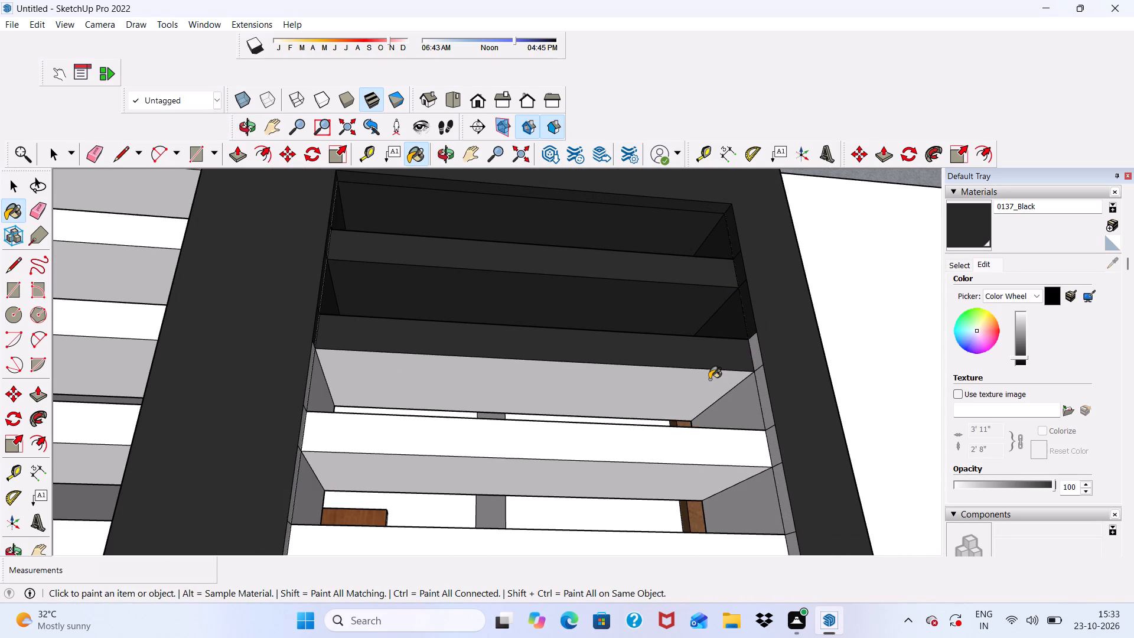
left_click(709, 379)
left_click(756, 356)
left_click(760, 388)
left_click(751, 396)
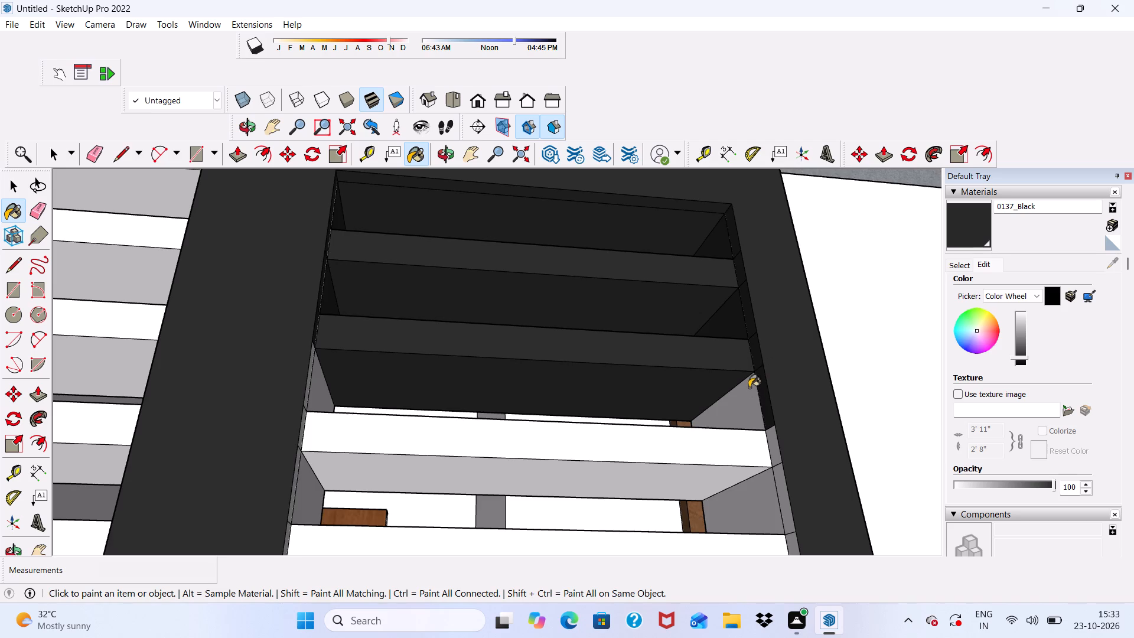
scroll(721, 322, "down", 4)
scroll(728, 409, "up", 1)
left_click(728, 409)
left_click(718, 431)
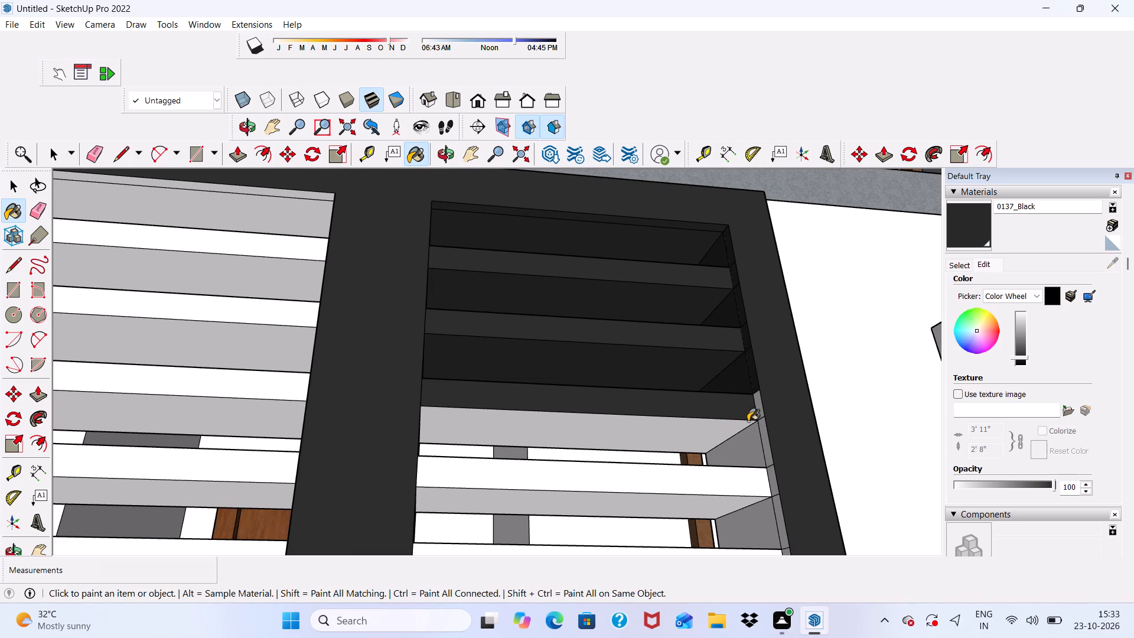
left_click(765, 416)
left_click(752, 439)
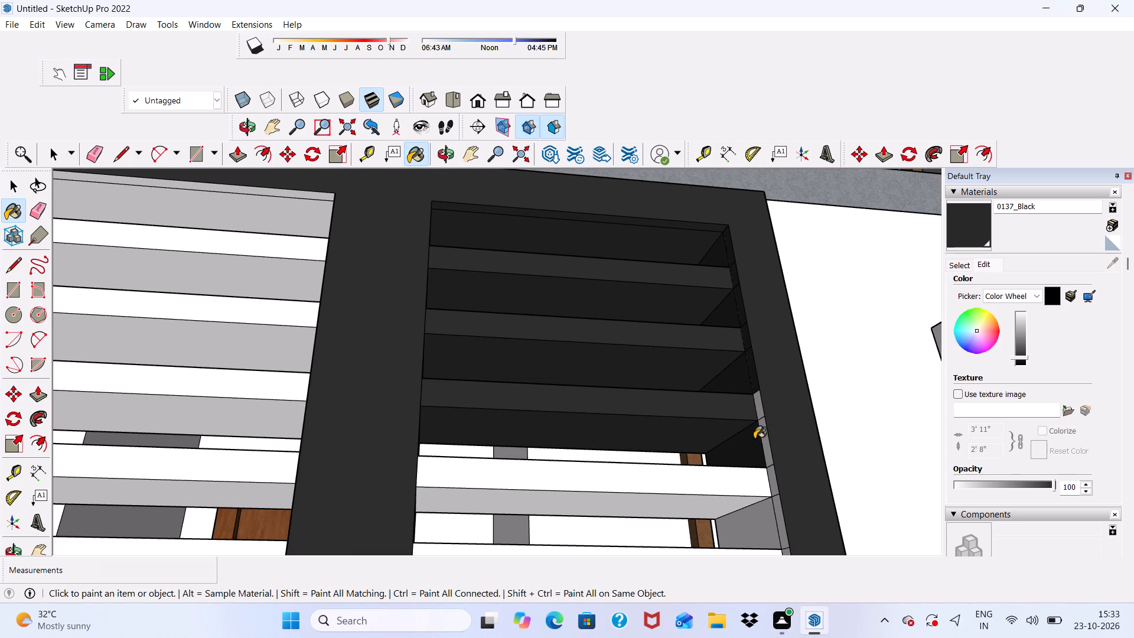
left_click(763, 435)
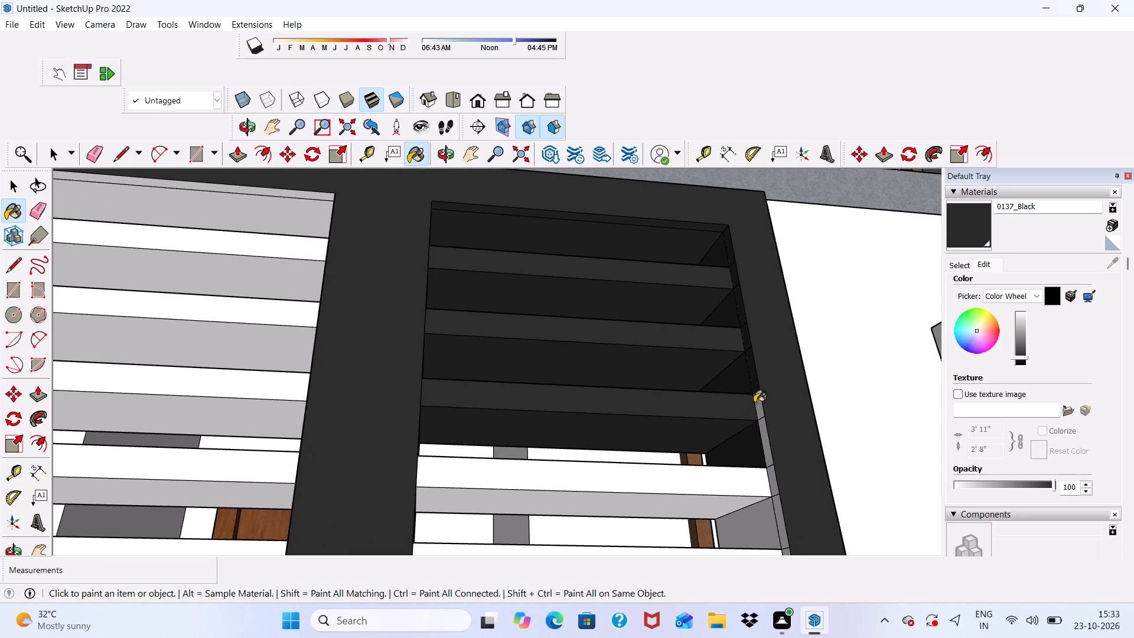
left_click(754, 403)
scroll(756, 404, "up", 8)
left_click(761, 399)
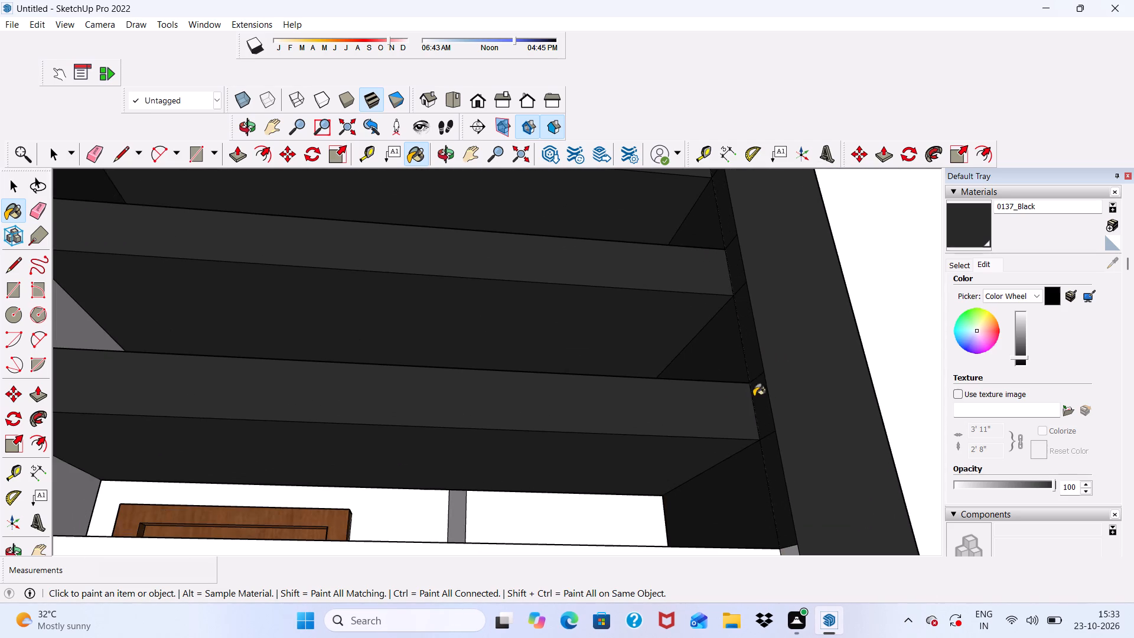
Paint the left inner frame faces between the second and third slats and beside the third slat with 0137_Black.
scroll(690, 392, "down", 3)
scroll(631, 350, "down", 4)
scroll(353, 370, "up", 4)
scroll(309, 313, "up", 4)
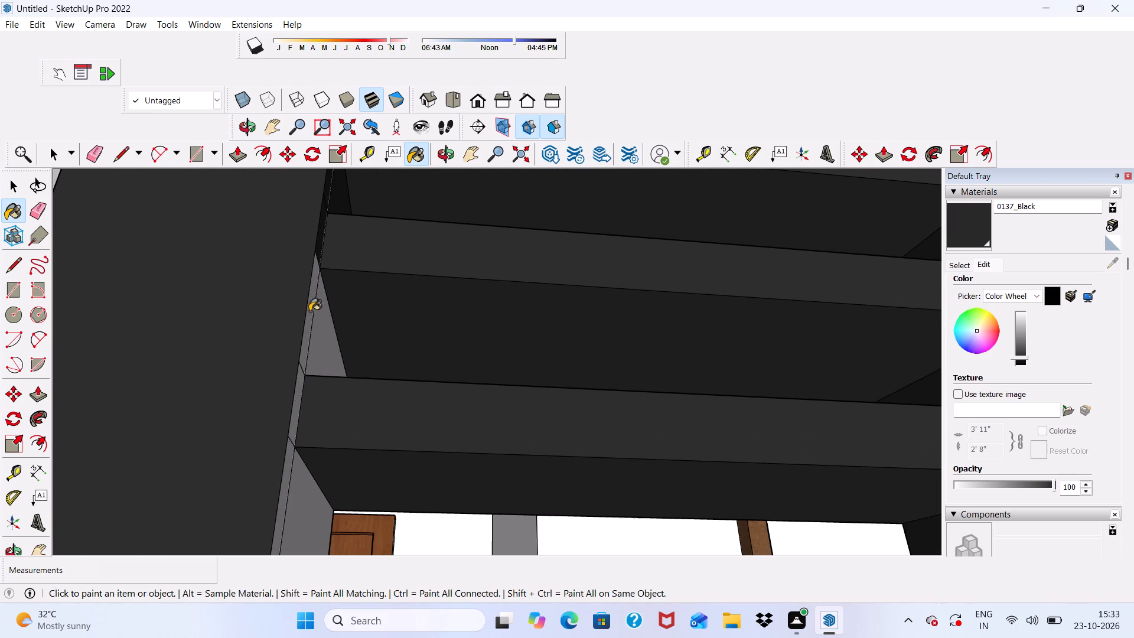
left_click(309, 311)
left_click(320, 323)
left_click(298, 384)
scroll(333, 340, "down", 4)
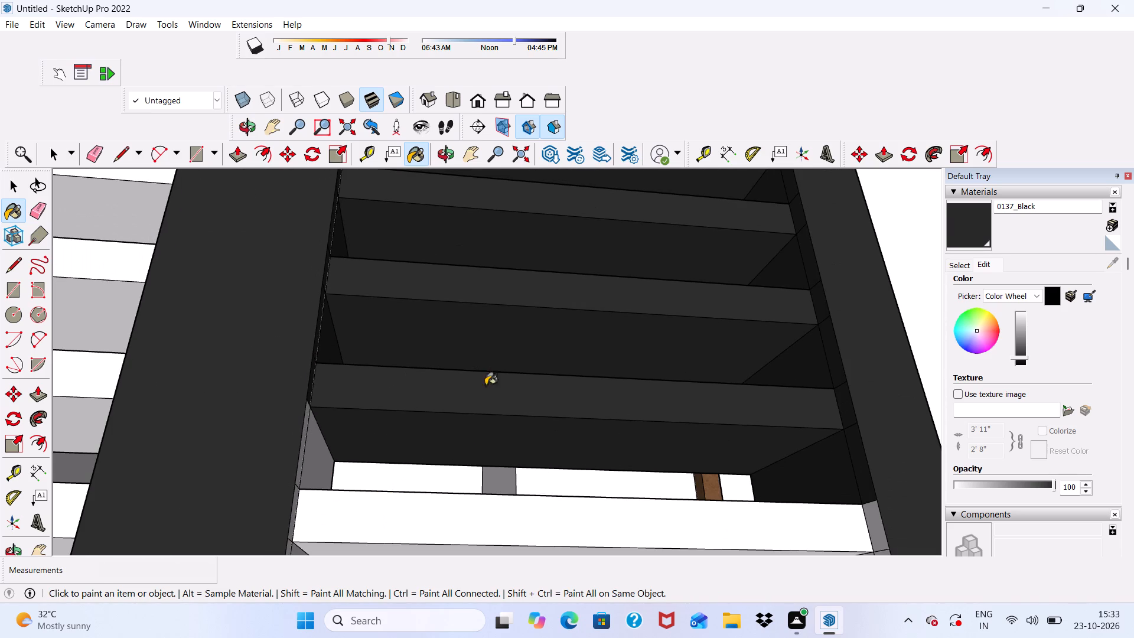
Paint the left inner frame faces below the third slat, the third and fourth slats' upper faces, and the fourth slat's front with 0137_Black.
left_click(305, 435)
scroll(314, 455, "up", 1)
left_click(314, 455)
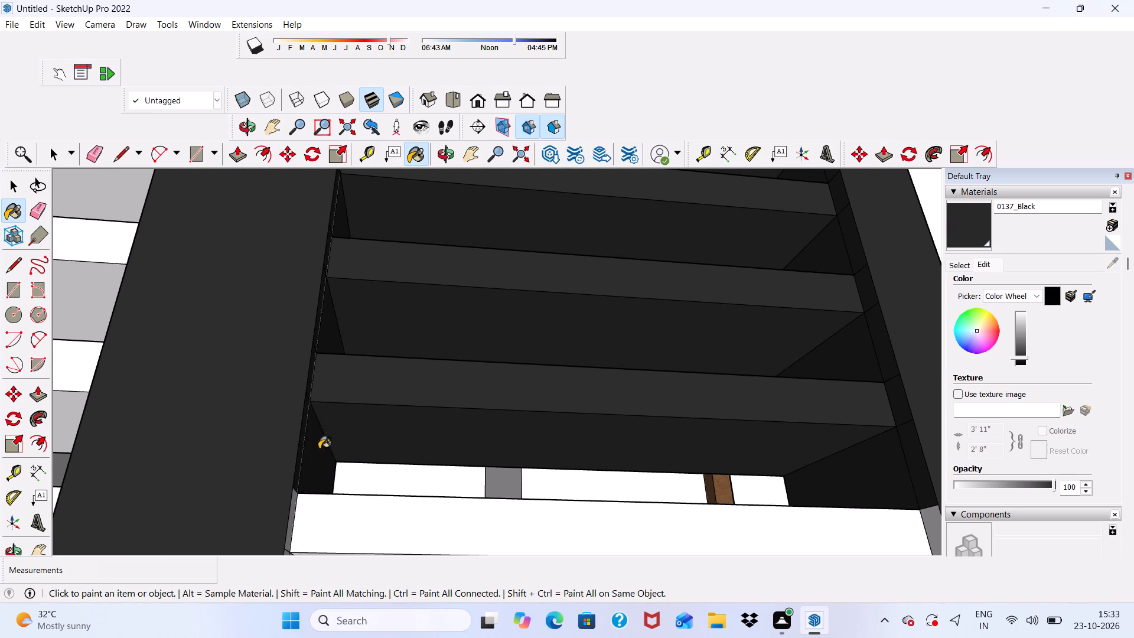
scroll(337, 388, "down", 5)
middle_click_drag(431, 468, 320, 637)
scroll(373, 344, "up", 4)
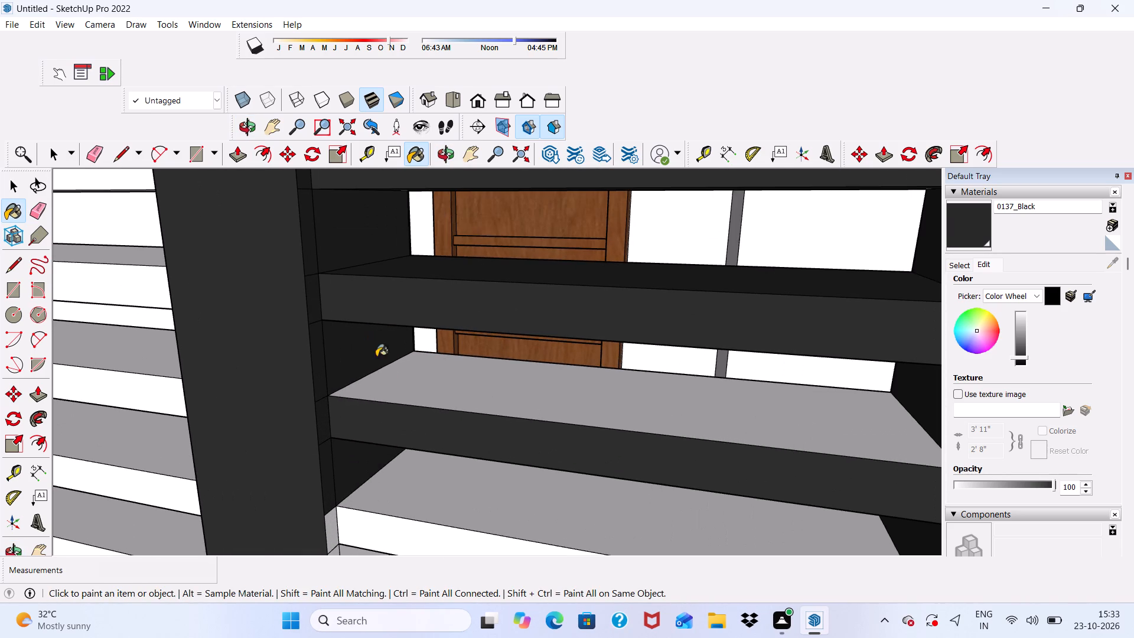
left_click(384, 385)
left_click(384, 498)
left_click(373, 522)
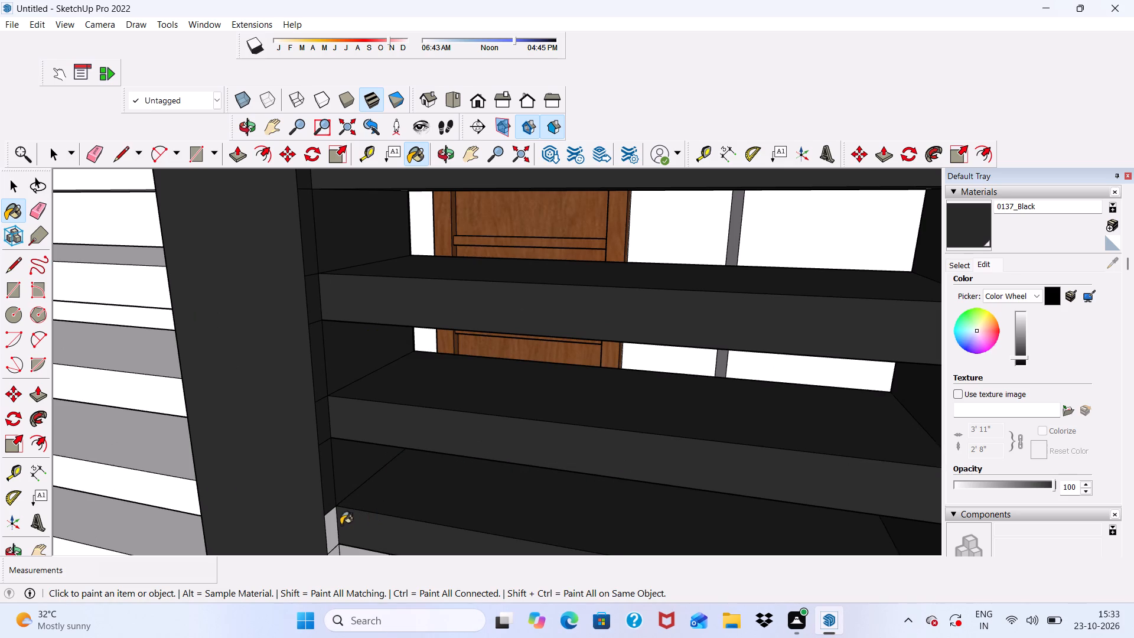
left_click(332, 526)
Paint the right inner frame face beside the fourth slat and the fourth slat's underside with 0137_Black.
scroll(380, 404, "down", 7)
middle_click_drag(417, 429, 589, 196)
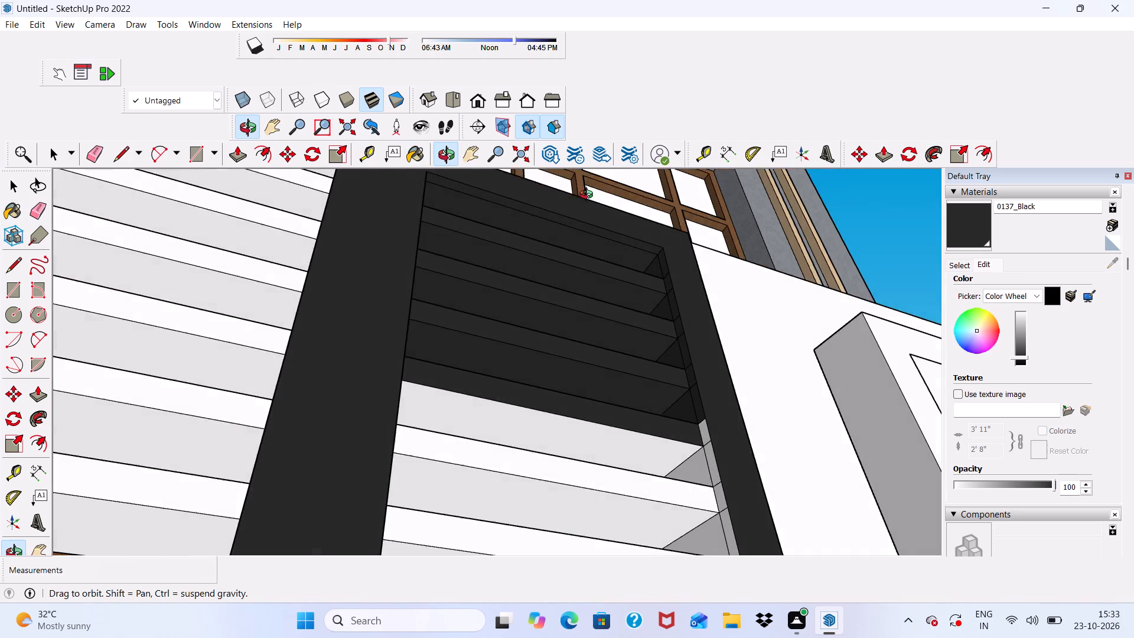
middle_click_drag(589, 196, 592, 273)
scroll(692, 450, "up", 4)
left_click(693, 450)
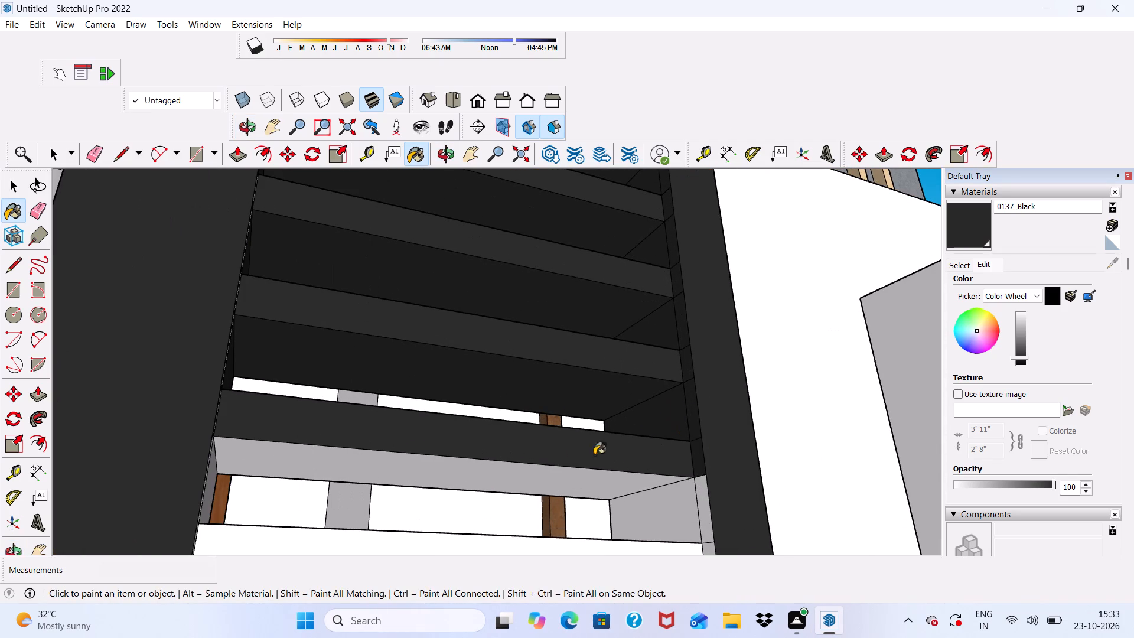
scroll(549, 463, "up", 3)
left_click(526, 474)
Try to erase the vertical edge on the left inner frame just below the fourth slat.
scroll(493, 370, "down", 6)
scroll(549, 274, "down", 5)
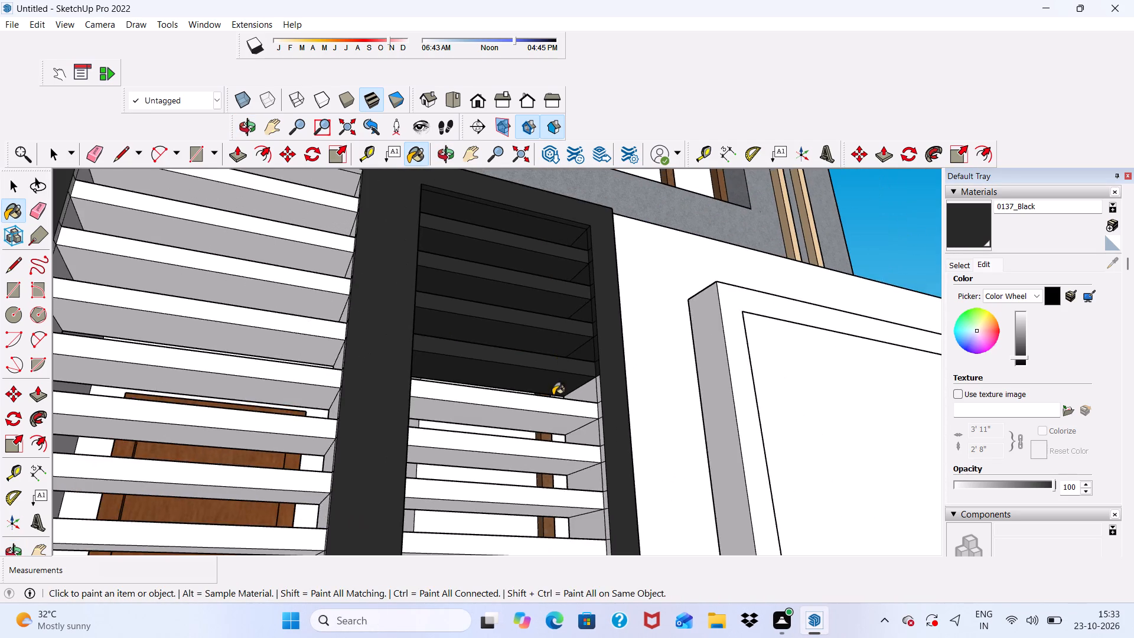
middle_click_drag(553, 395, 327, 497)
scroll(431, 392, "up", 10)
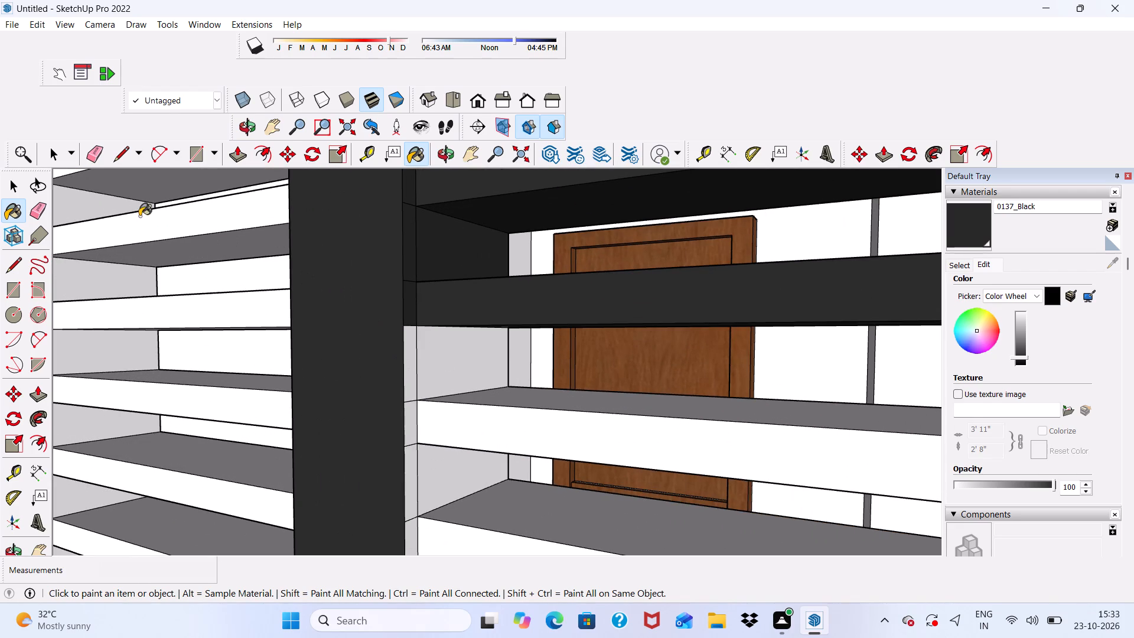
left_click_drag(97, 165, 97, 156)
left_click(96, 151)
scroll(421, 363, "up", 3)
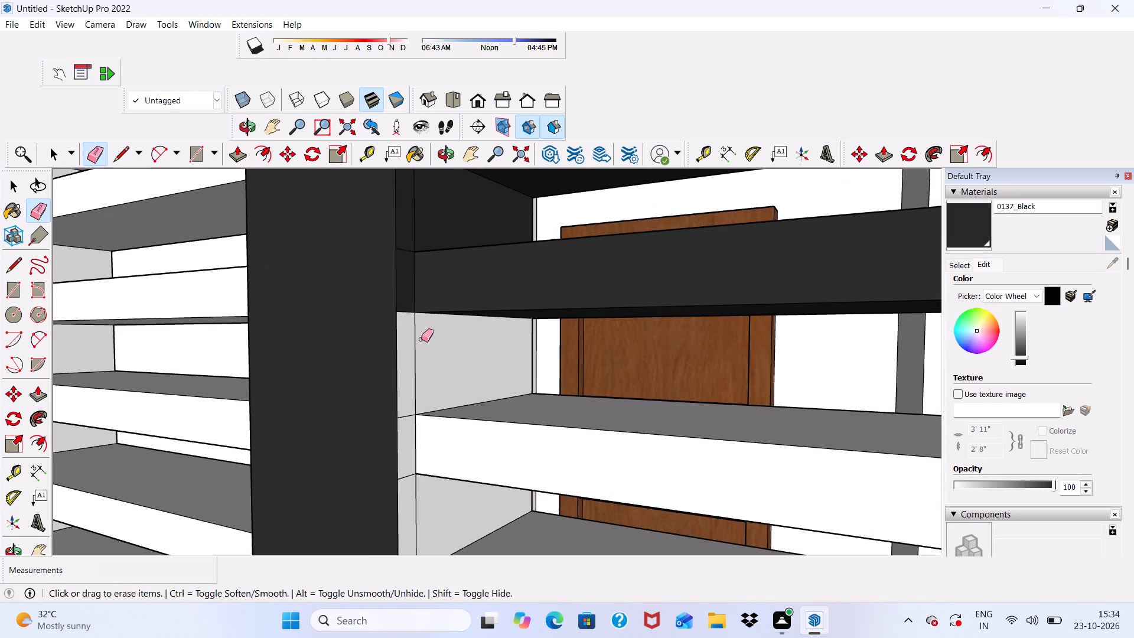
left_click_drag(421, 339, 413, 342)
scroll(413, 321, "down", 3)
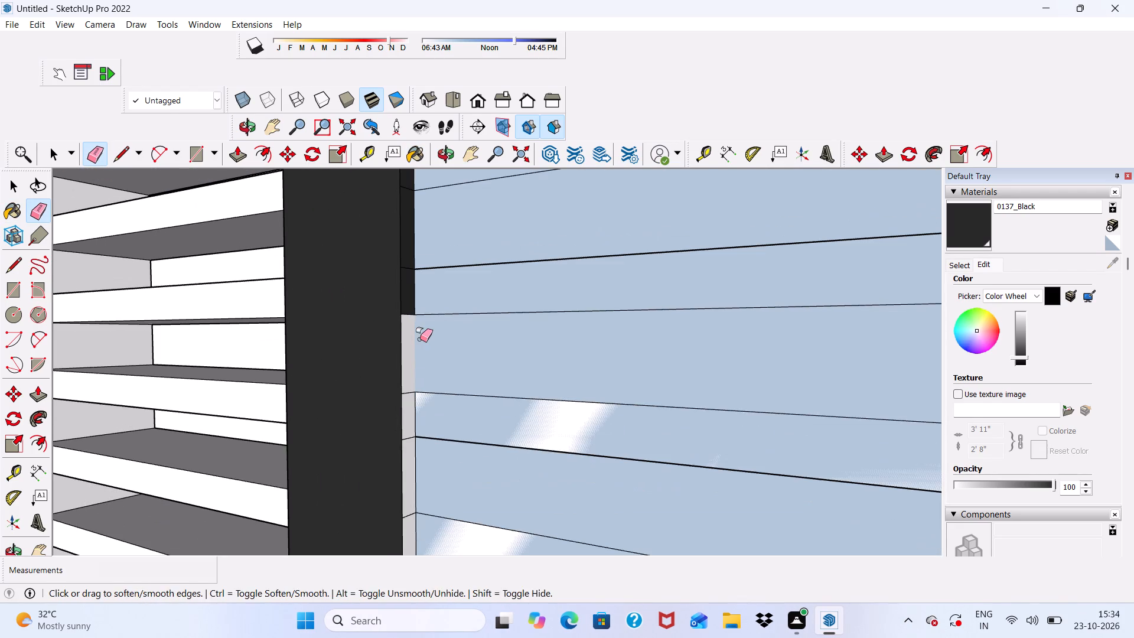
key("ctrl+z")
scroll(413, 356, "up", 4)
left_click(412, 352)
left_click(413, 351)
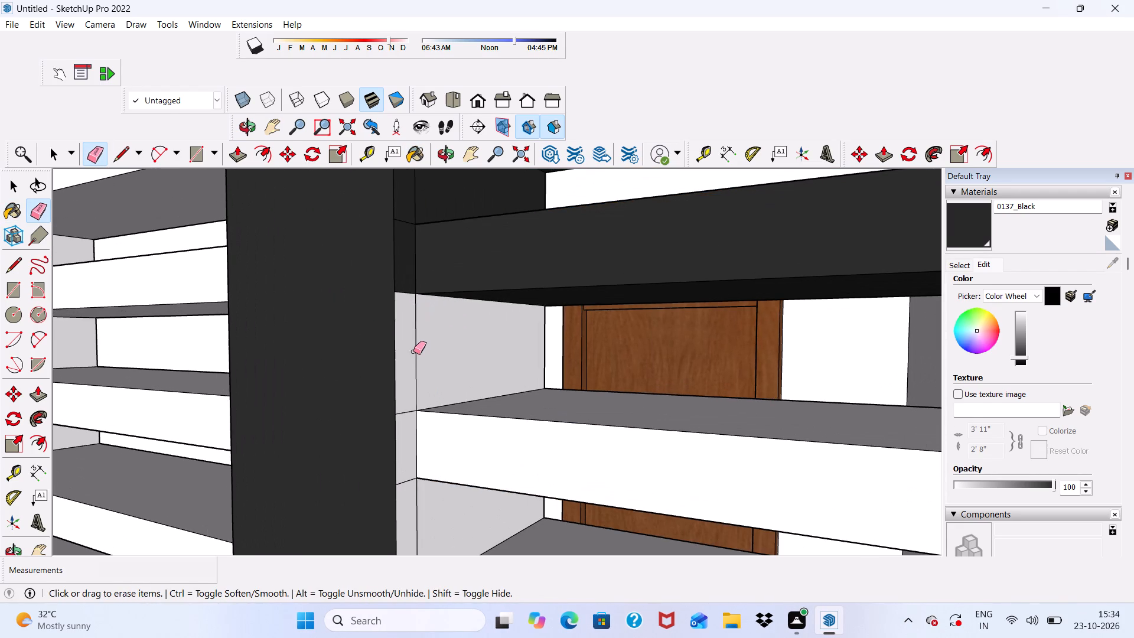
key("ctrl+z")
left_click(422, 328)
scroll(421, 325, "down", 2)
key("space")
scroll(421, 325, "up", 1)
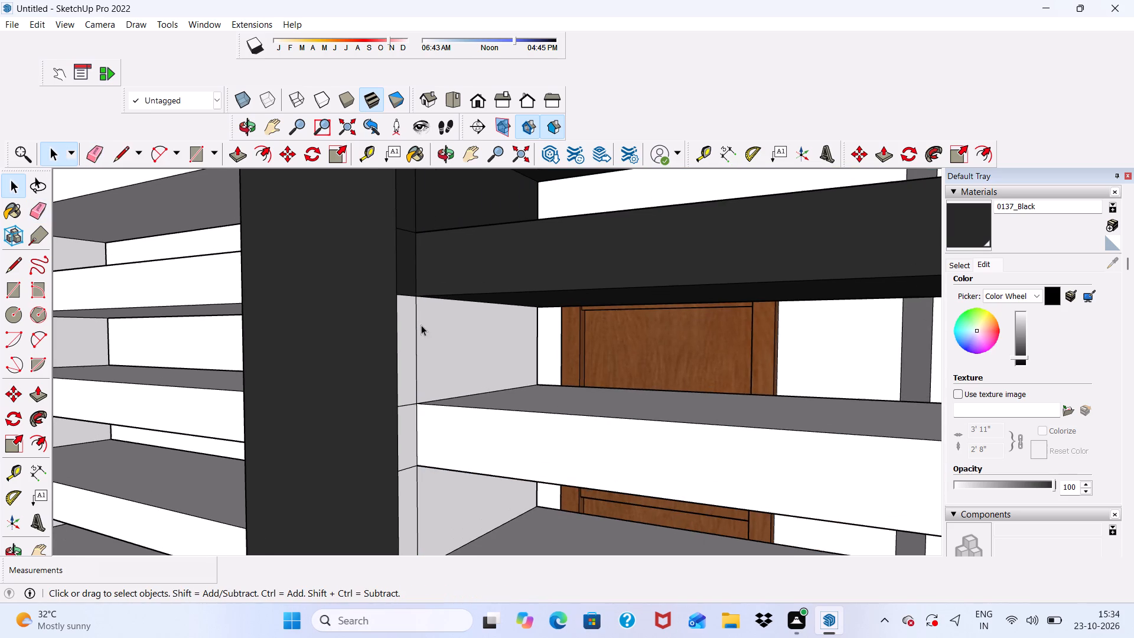
Paint the left inner frame faces from below the fourth slat to the fifth, and the fifth slat's front, upper face and underside, with 0137_Black.
left_click(971, 227)
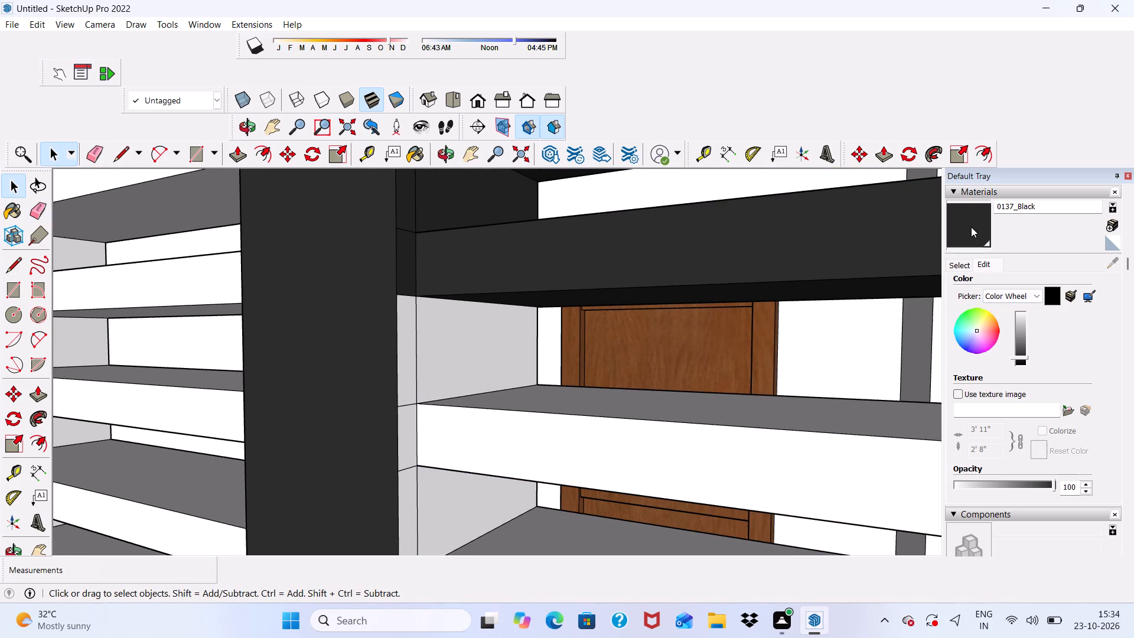
scroll(384, 392, "up", 2)
left_click(415, 362)
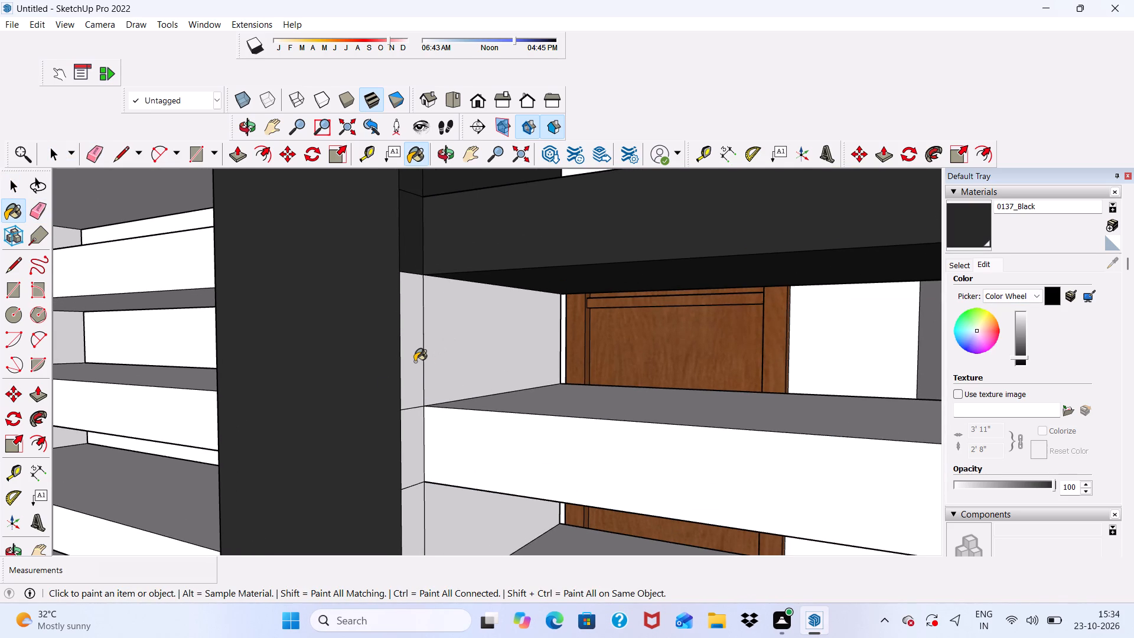
left_click(451, 355)
left_click(414, 439)
left_click(448, 434)
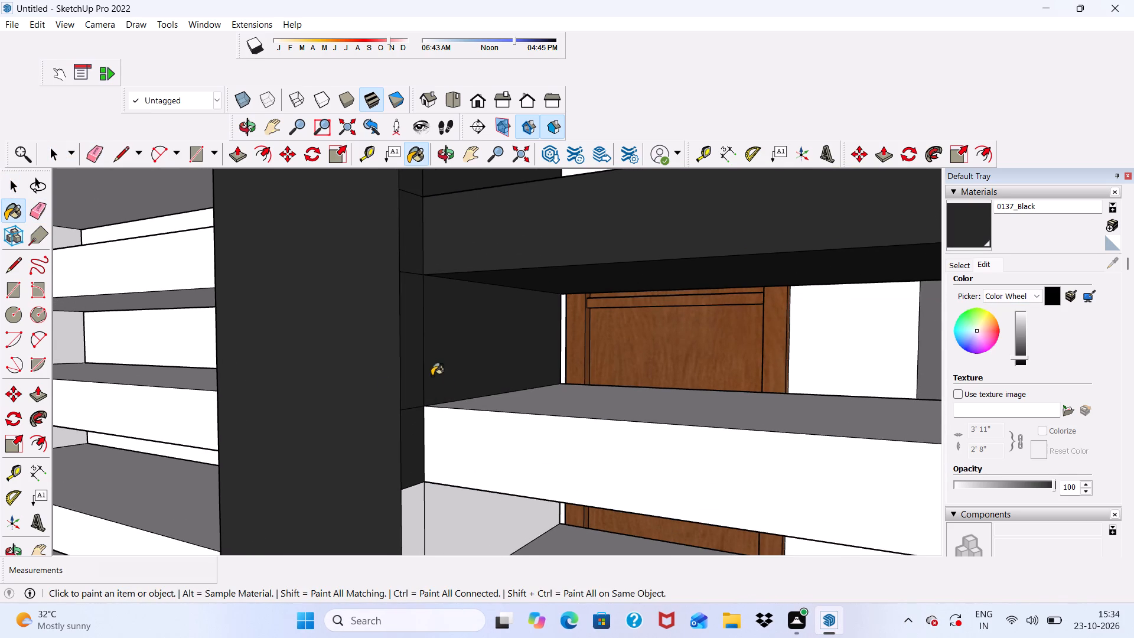
scroll(432, 376, "down", 3)
scroll(526, 421, "up", 2)
left_click(537, 395)
scroll(496, 376, "down", 5)
scroll(503, 425, "up", 1)
middle_click_drag(504, 425, 643, 259)
left_click(607, 344)
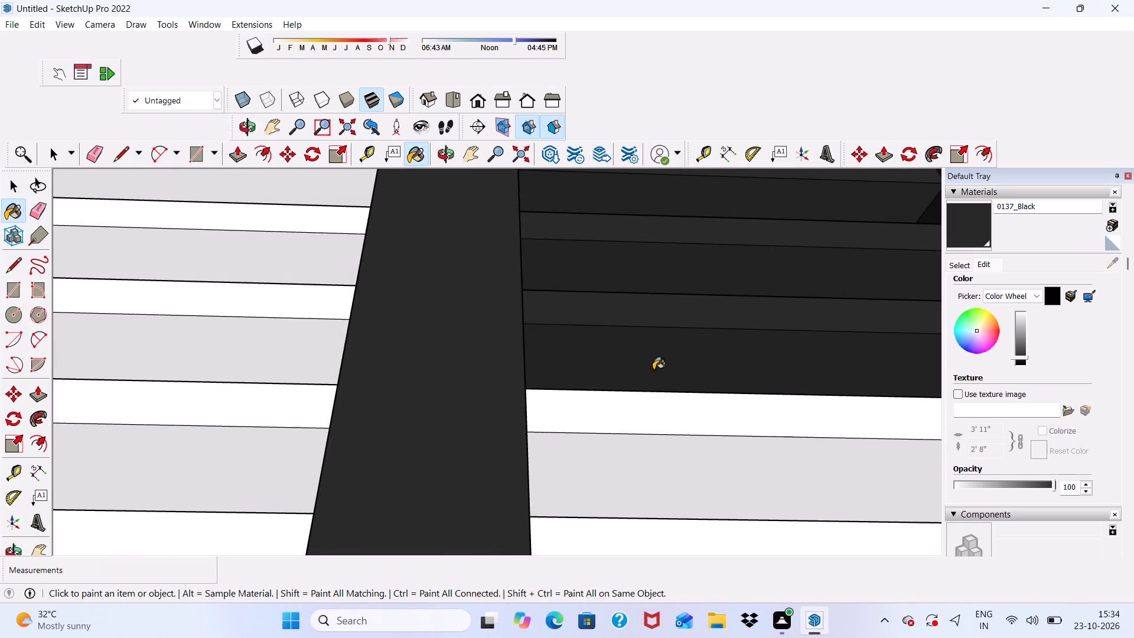
Paint the right inner frame faces above, beside and below the fifth slat with 0137_Black.
scroll(653, 370, "down", 9)
scroll(775, 324, "up", 4)
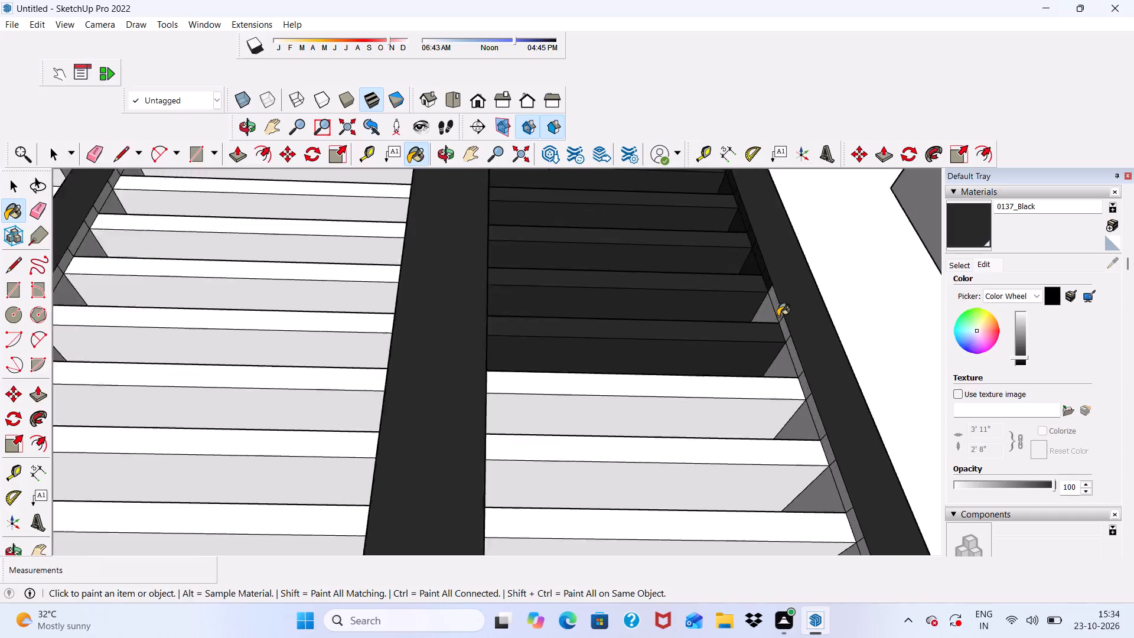
scroll(778, 316, "up", 6)
left_click(778, 309)
left_click(750, 321)
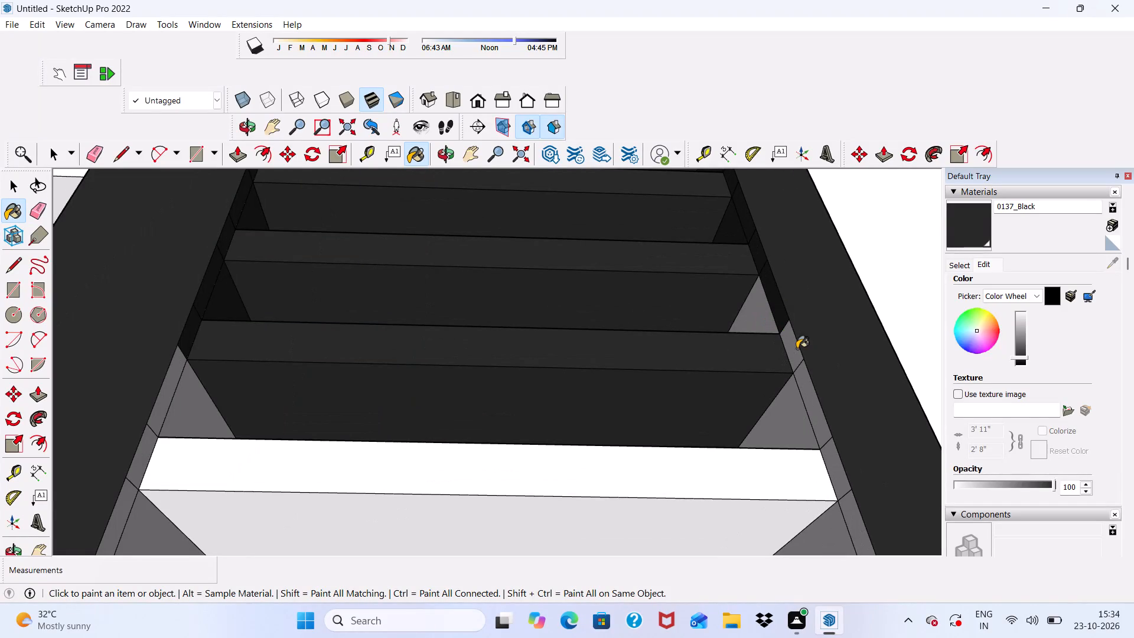
left_click(797, 349)
left_click(803, 386)
left_click(797, 408)
Paint the sixth slat's front and upper face, and the right inner frame face beside it, with 0137_Black.
scroll(707, 321, "down", 5)
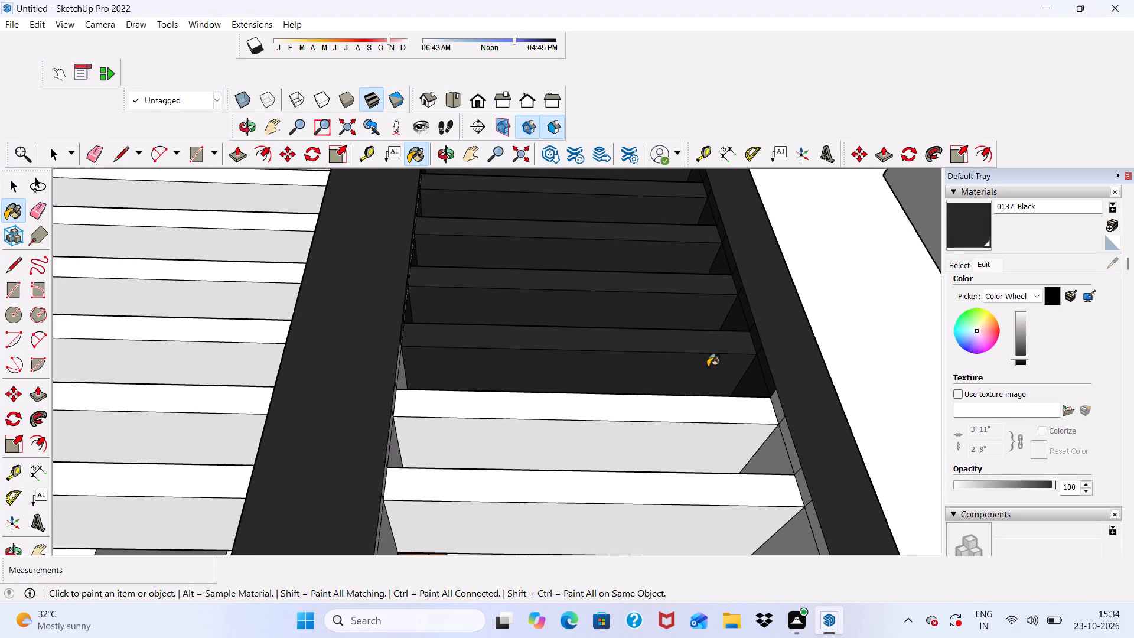
middle_click_drag(708, 367, 722, 471)
scroll(742, 456, "up", 6)
left_click(772, 441)
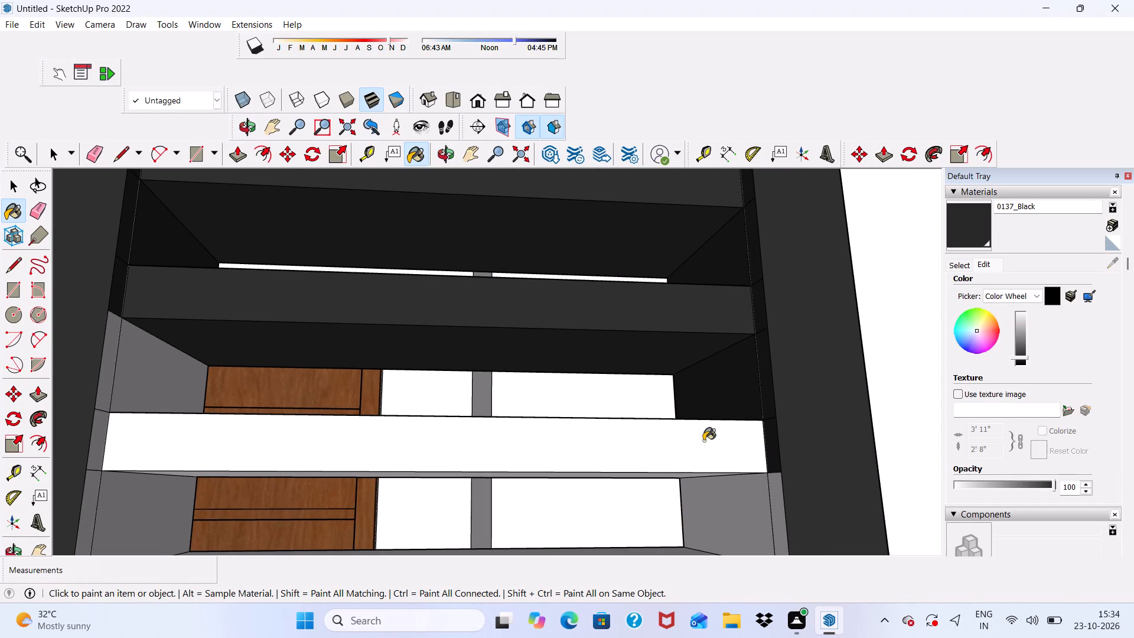
left_click(703, 441)
scroll(636, 416, "down", 1)
middle_click_drag(636, 416, 627, 528)
scroll(525, 411, "up", 3)
left_click(525, 411)
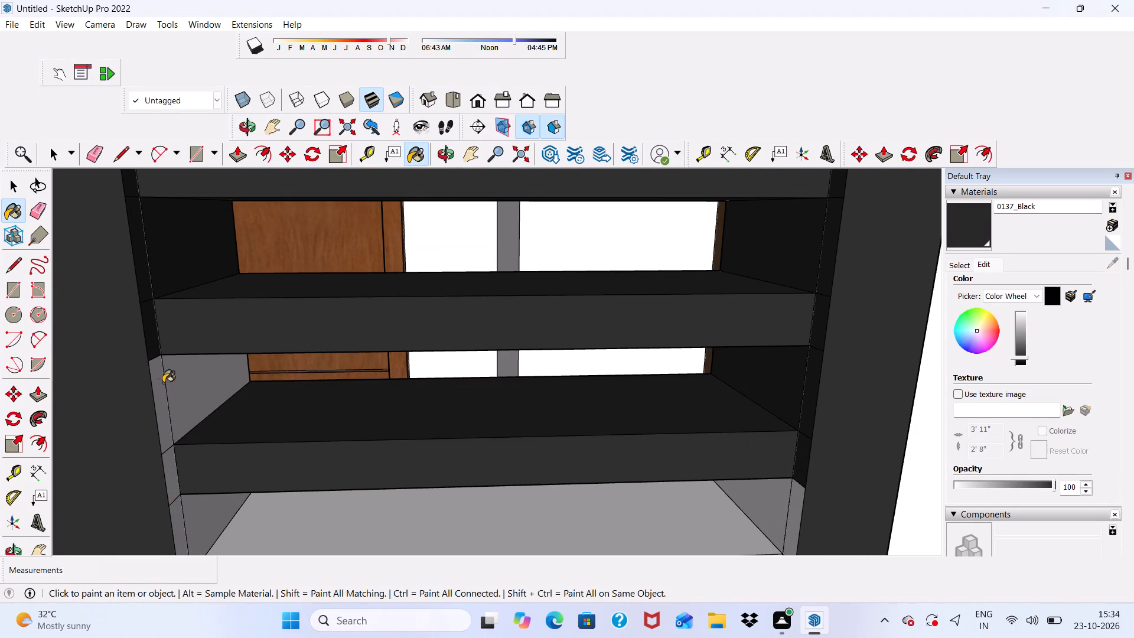
Paint the left inner frame faces from below the fifth slat down to the seventh, plus the sixth slat's underside, with 0137_Black.
scroll(157, 377, "up", 4)
left_click(159, 376)
left_click(190, 383)
scroll(200, 351, "down", 6)
scroll(333, 288, "down", 4)
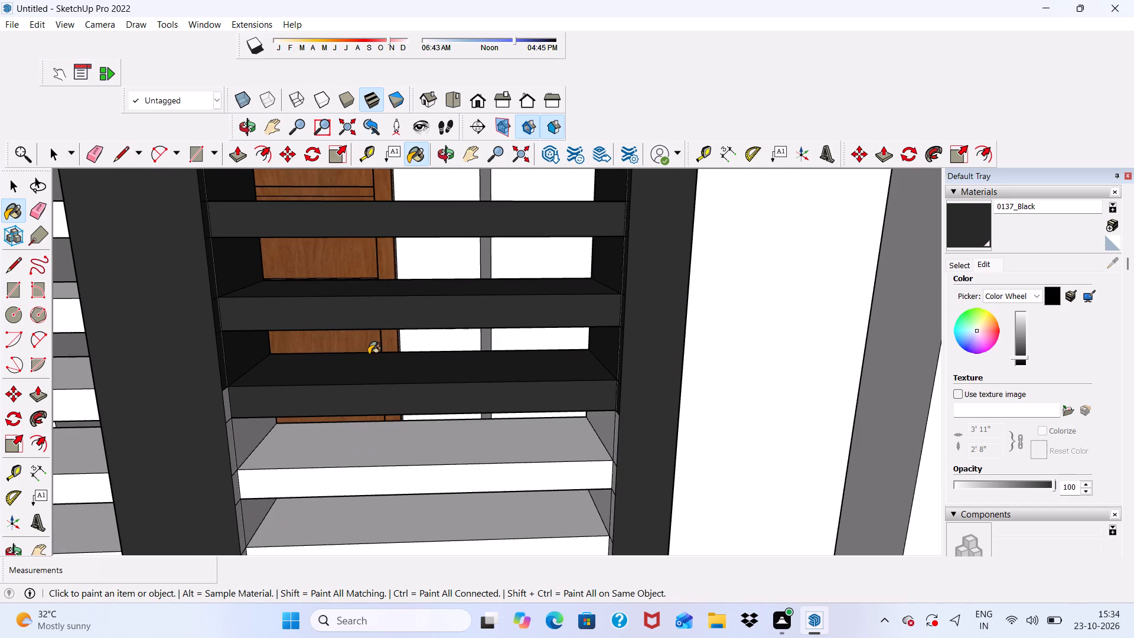
middle_click_drag(373, 374, 373, 253)
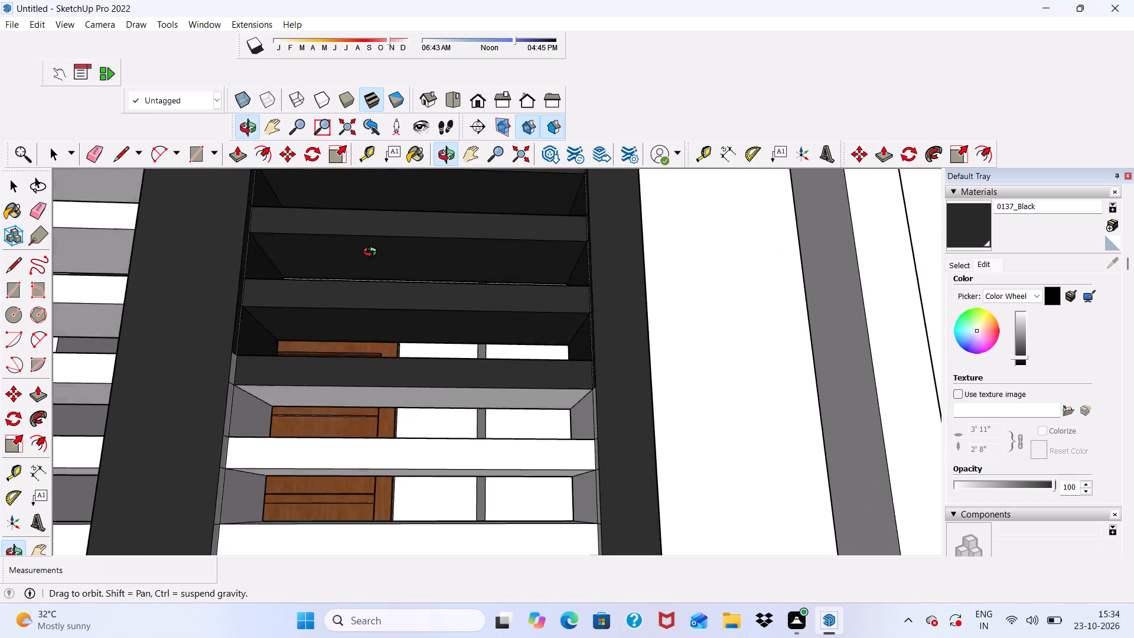
middle_click_drag(373, 253, 373, 187)
scroll(258, 360, "up", 10)
left_click(224, 343)
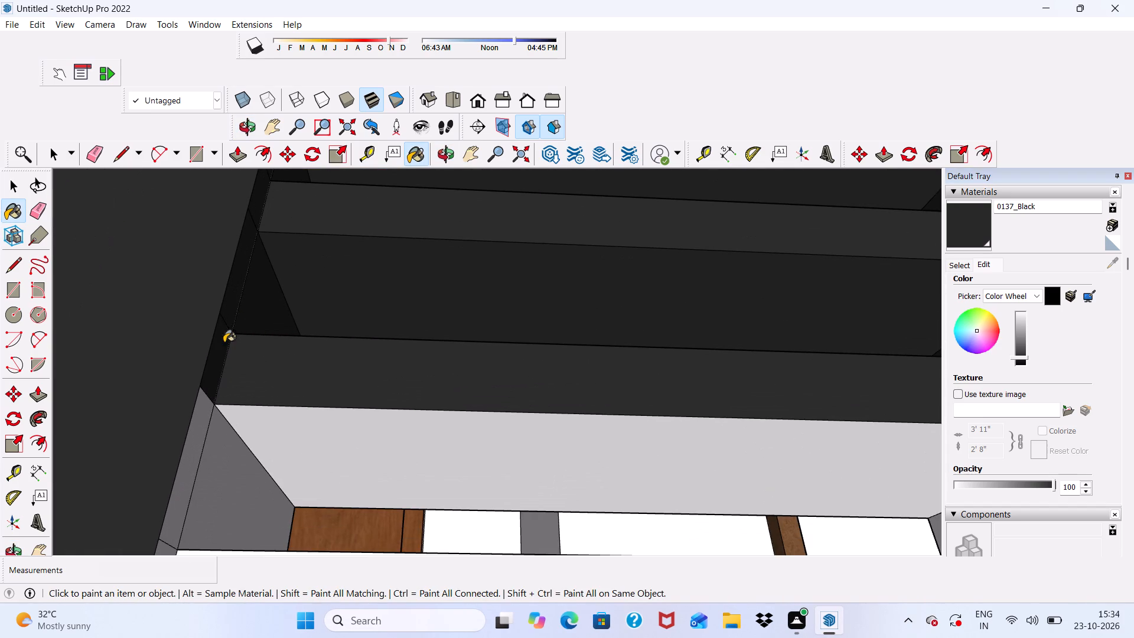
left_click(200, 440)
left_click(212, 458)
left_click(314, 437)
Paint the right inner frame faces between the sixth and seventh slats with 0137_Black.
scroll(318, 373, "down", 5)
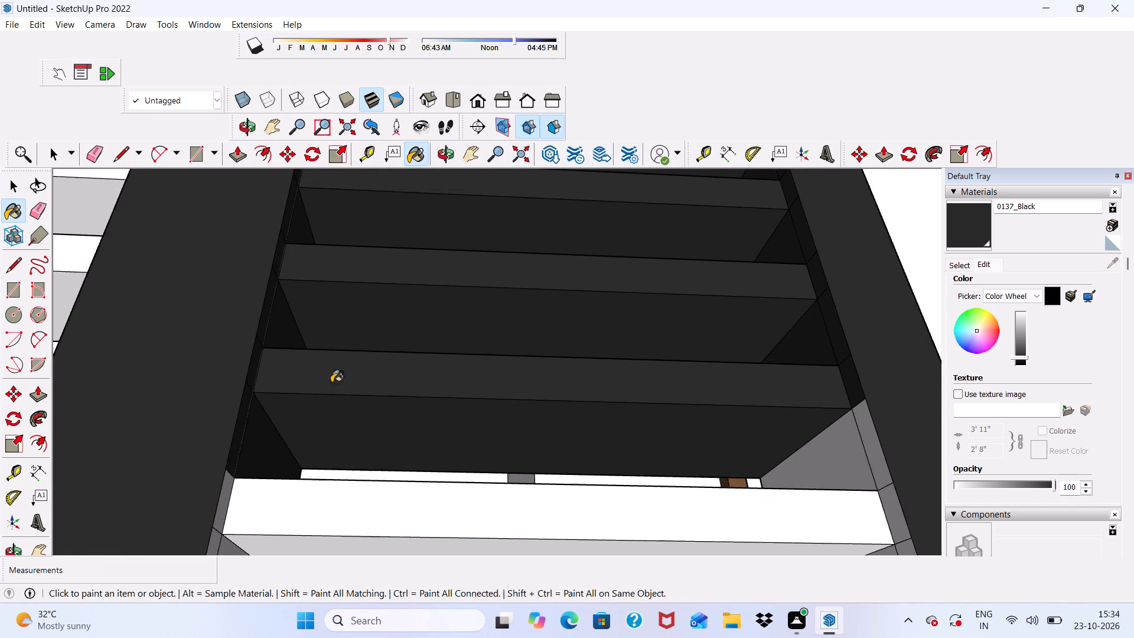
scroll(419, 332, "down", 4)
left_click(681, 417)
scroll(694, 412, "up", 3)
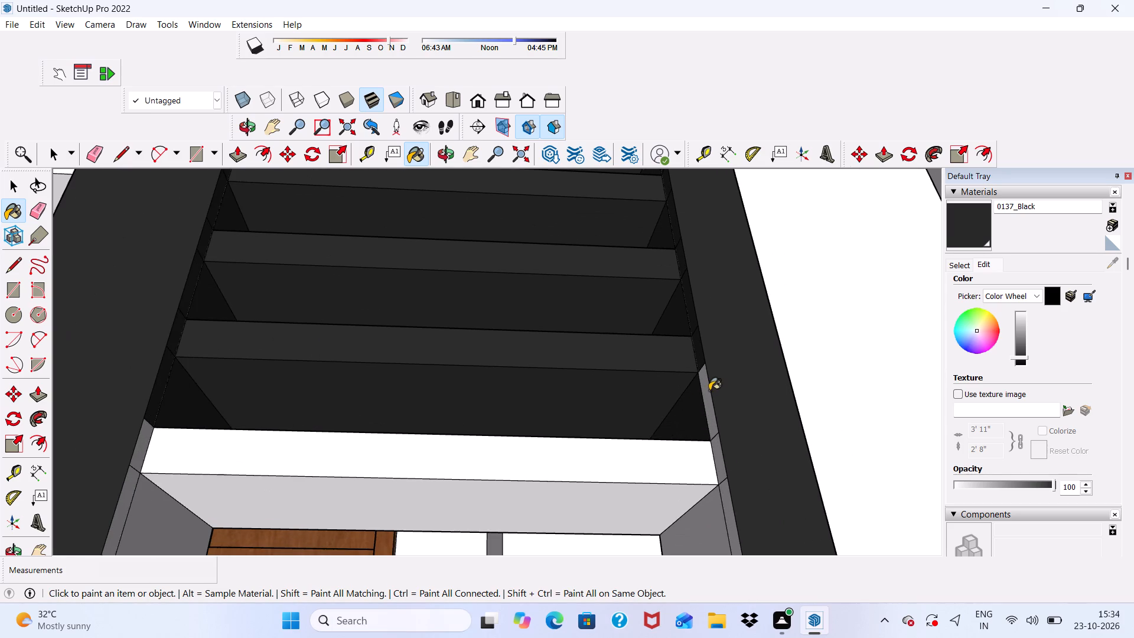
left_click(709, 390)
Paint the seventh slat's front and upper face, and the right inner frame face beside it, with 0137_Black.
scroll(674, 329, "down", 5)
scroll(683, 428, "up", 4)
middle_click_drag(686, 424, 702, 542)
scroll(701, 468, "up", 4)
left_click(695, 425)
left_click(623, 420)
scroll(623, 420, "down", 1)
middle_click_drag(623, 420, 624, 545)
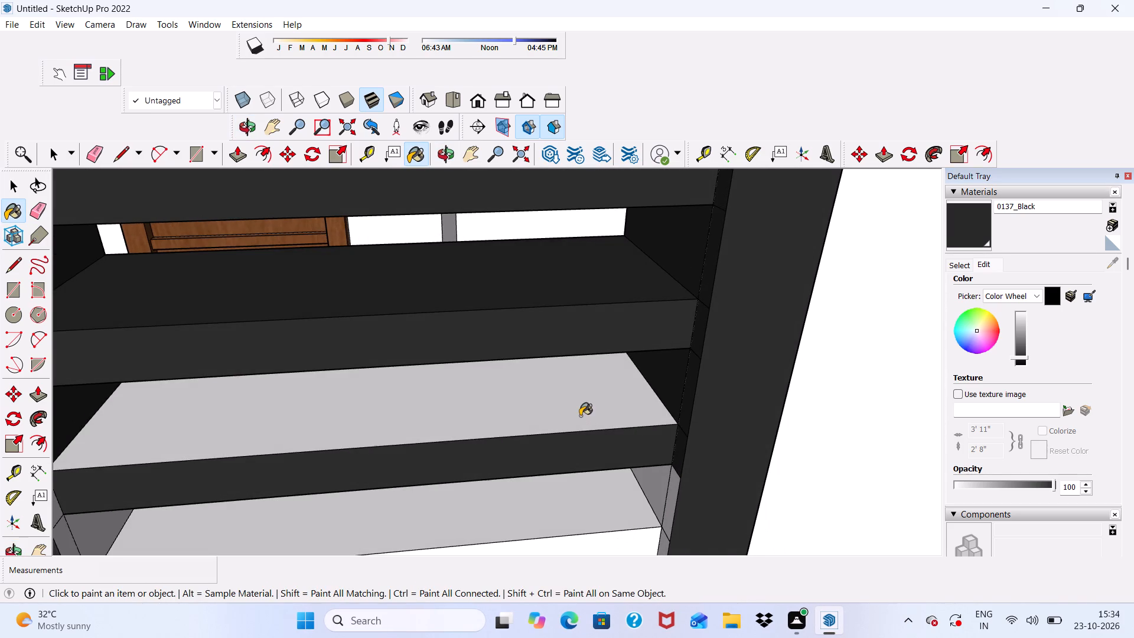
left_click(579, 409)
Paint the seventh slat's underside and the left inner frame faces beside and below that slat with 0137_Black.
scroll(579, 409, "down", 5)
middle_click_drag(572, 449, 466, 148)
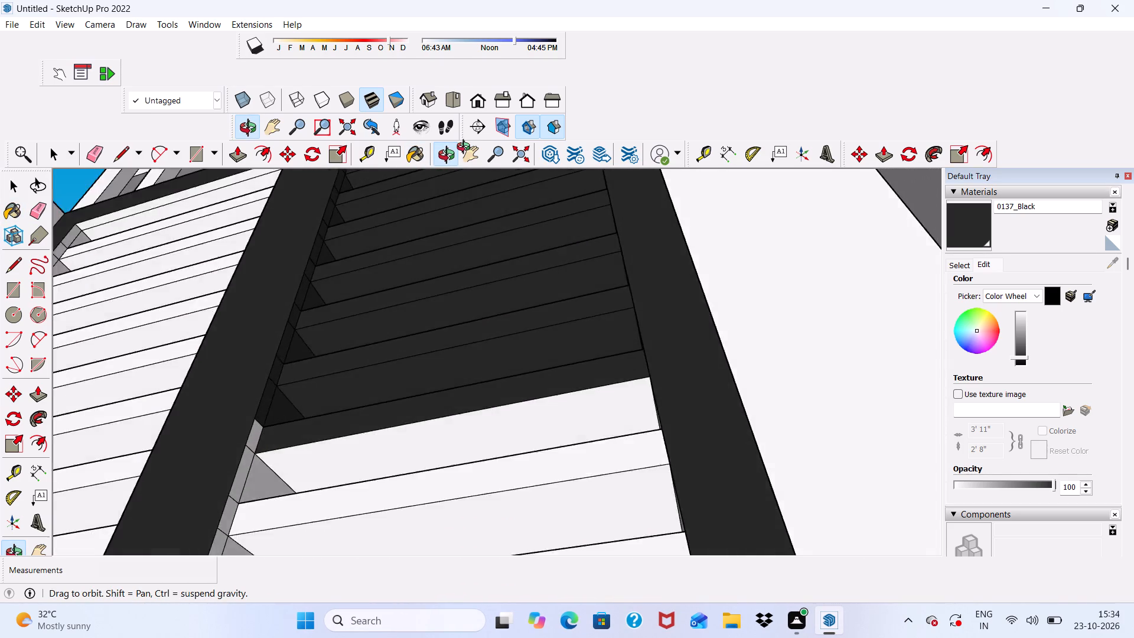
middle_click_drag(466, 148, 455, 256)
scroll(307, 413, "up", 9)
left_click(256, 445)
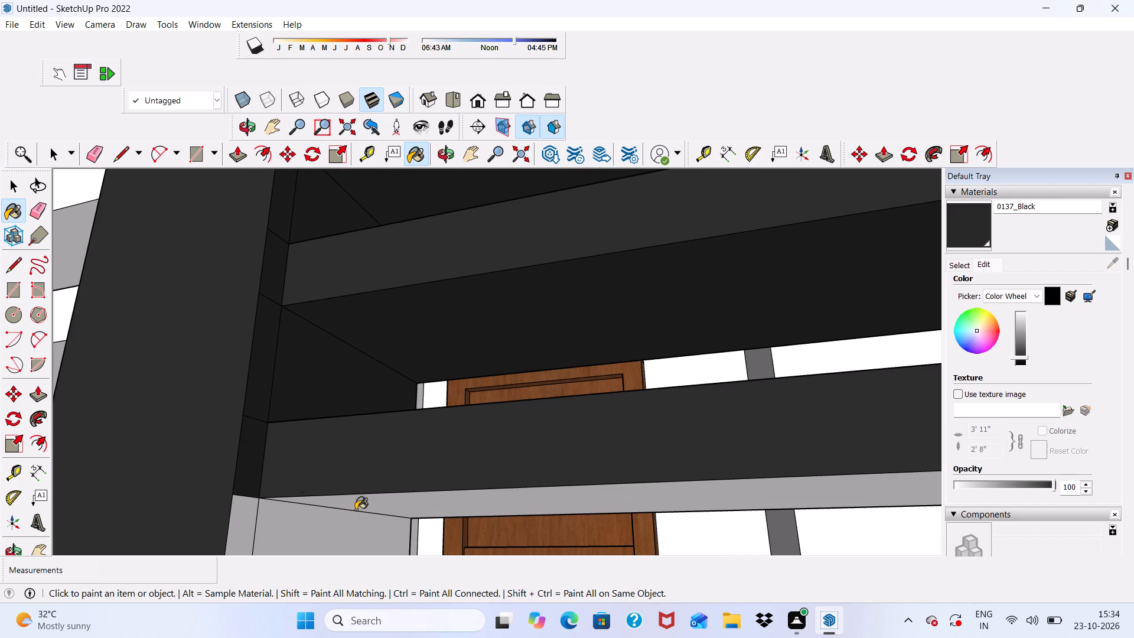
left_click(356, 510)
scroll(390, 462, "down", 3)
middle_click_drag(390, 462, 401, 452)
scroll(280, 494, "up", 2)
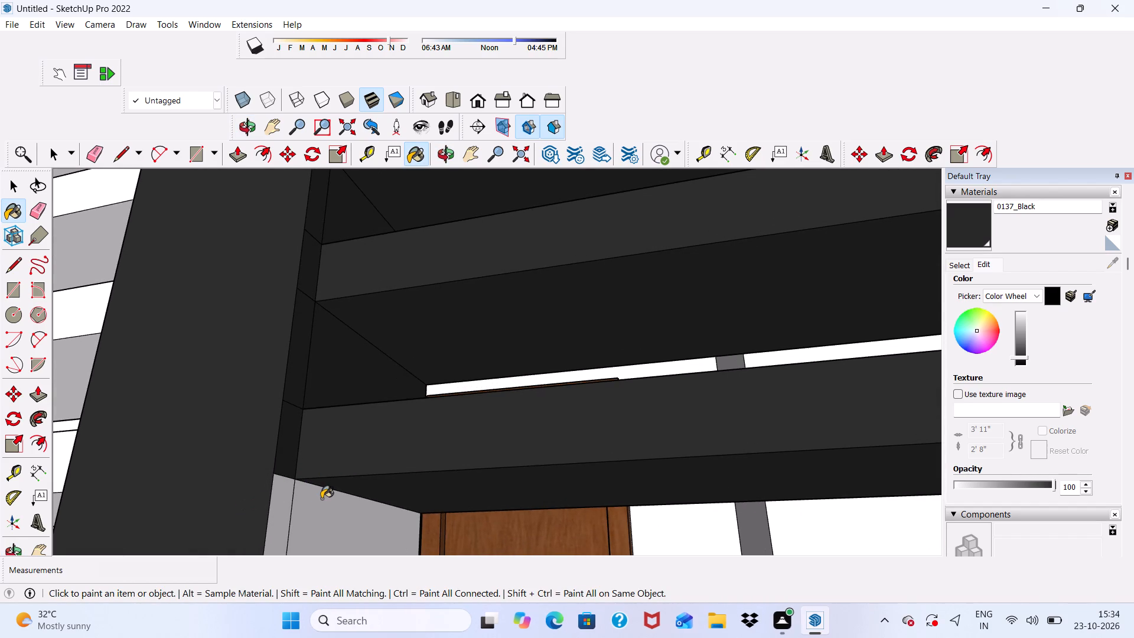
left_click(274, 513)
left_click(324, 517)
Paint the right inner frame faces between the seventh and eighth slats with 0137_Black.
scroll(367, 370, "down", 5)
scroll(460, 301, "down", 5)
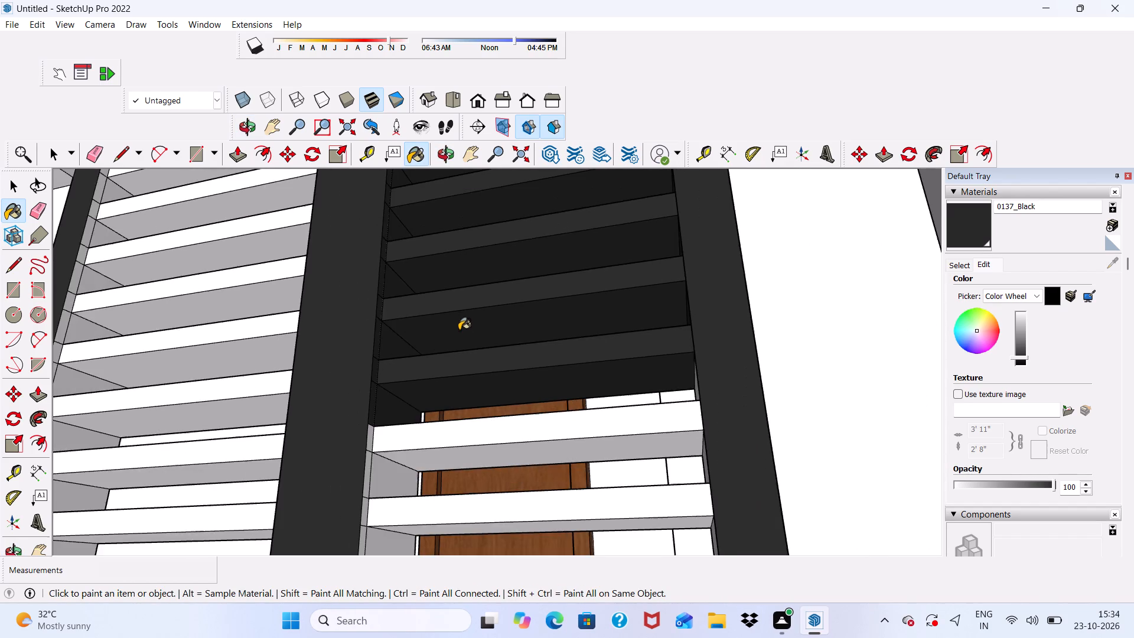
middle_click_drag(461, 339, 642, 389)
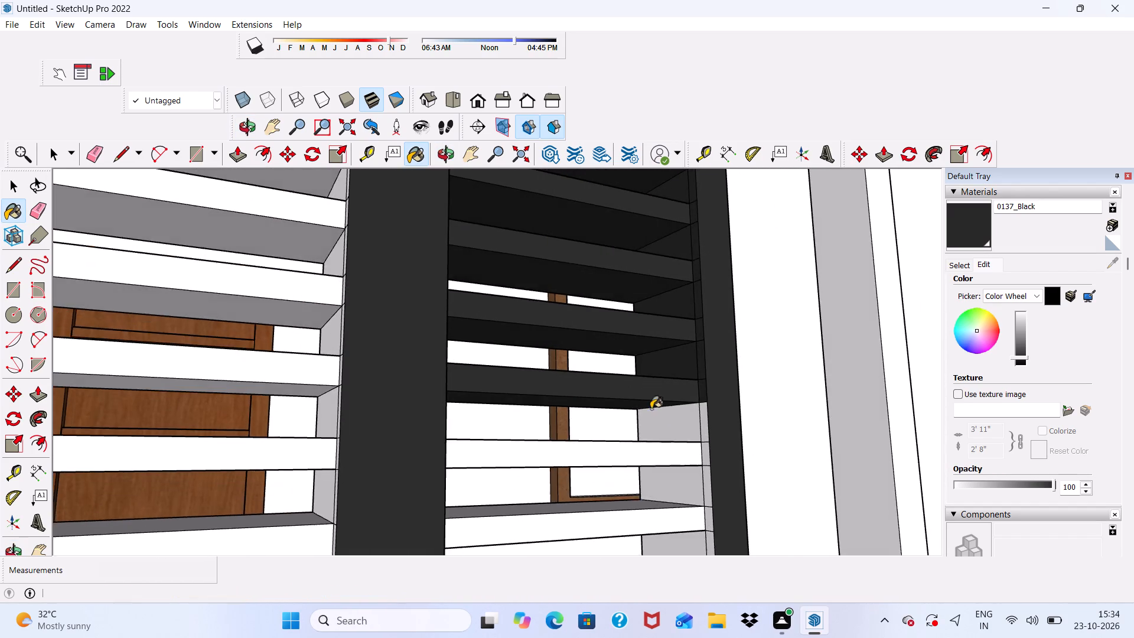
scroll(674, 423, "up", 5)
left_click(674, 423)
left_click(732, 425)
Paint the eighth slat's upper face and front with 0137_Black.
scroll(617, 333, "down", 2)
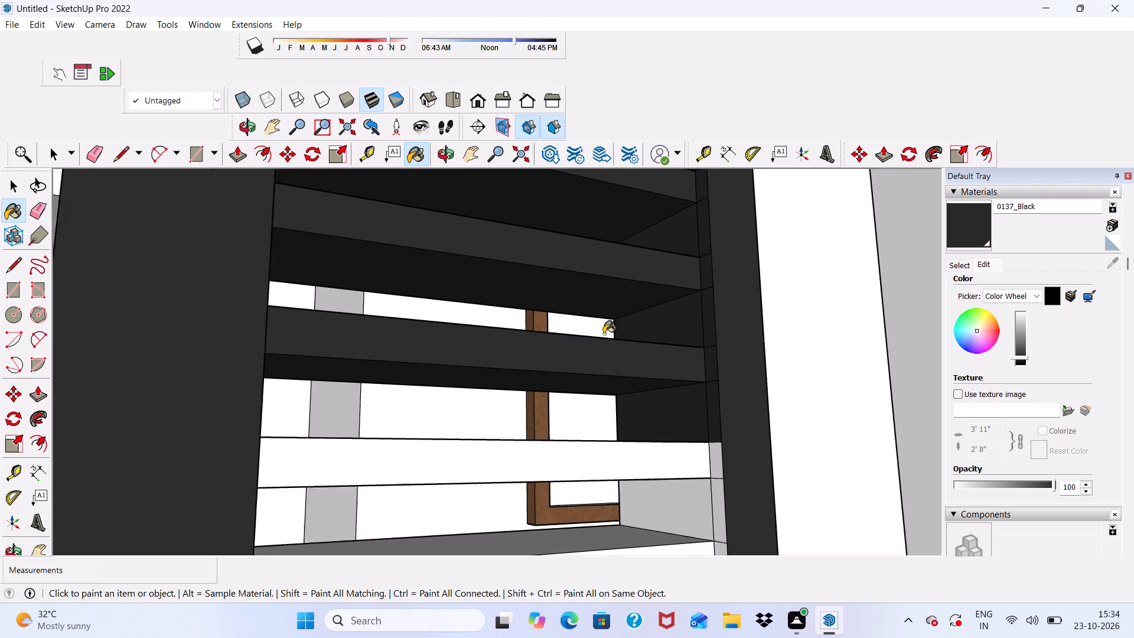
scroll(604, 334, "down", 2)
middle_click_drag(503, 443, 454, 510)
scroll(447, 486, "up", 4)
left_click(440, 490)
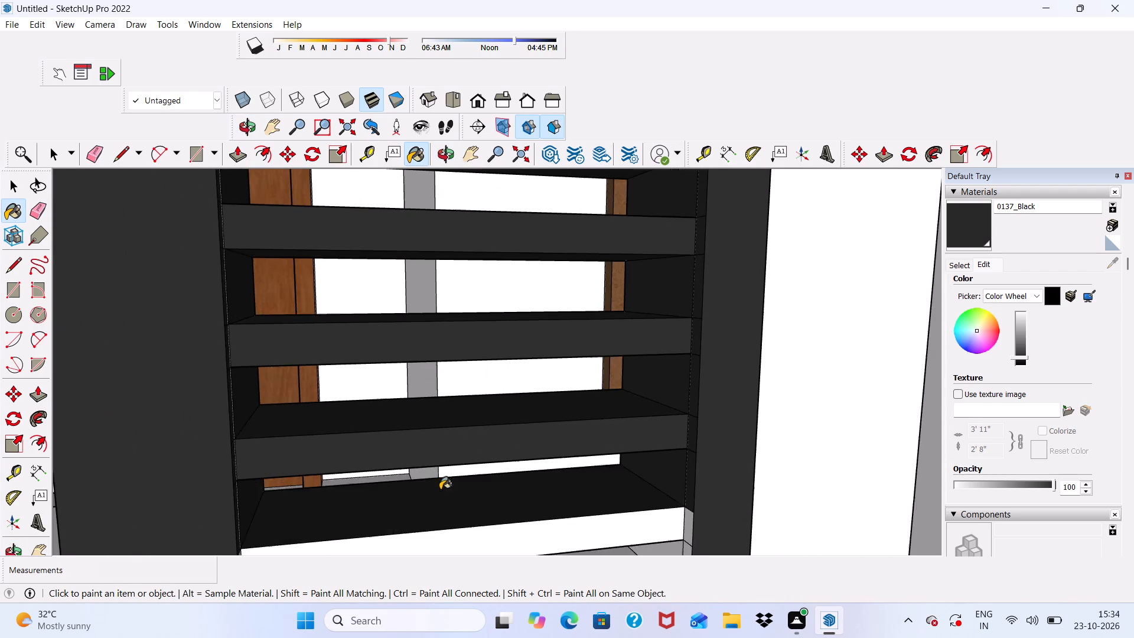
scroll(403, 414, "down", 4)
scroll(392, 489, "up", 5)
scroll(392, 489, "down", 1)
left_click(382, 506)
Paint the eighth slat's underside and the left inner frame faces beside and below that slat with 0137_Black.
scroll(339, 437, "down", 5)
middle_click_drag(320, 504, 207, 382)
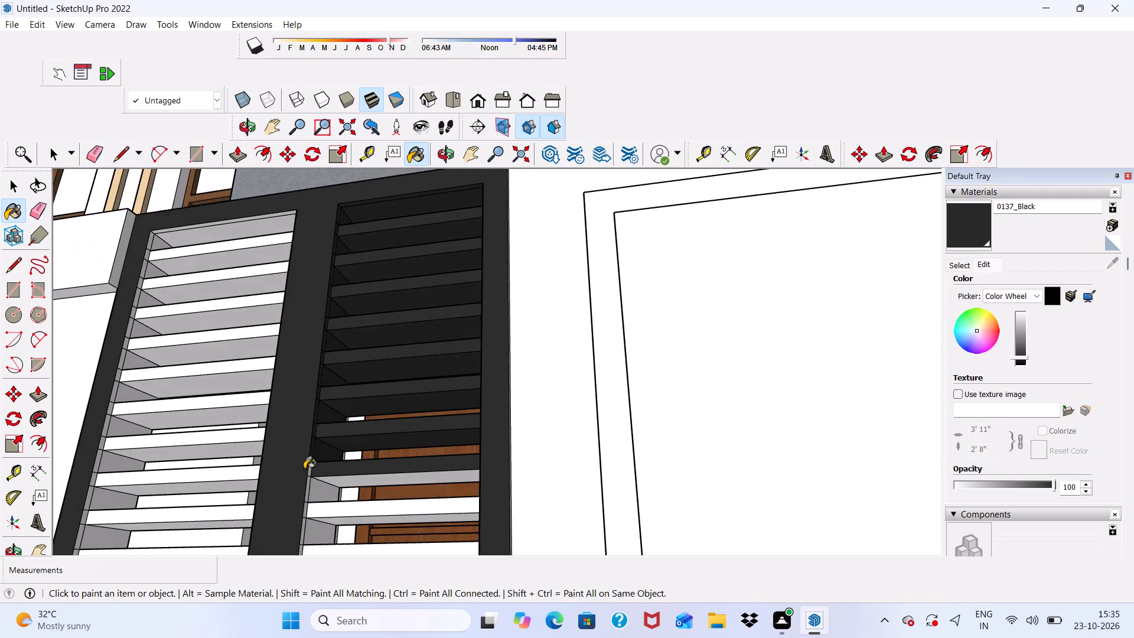
scroll(307, 477, "up", 14)
left_click(313, 460)
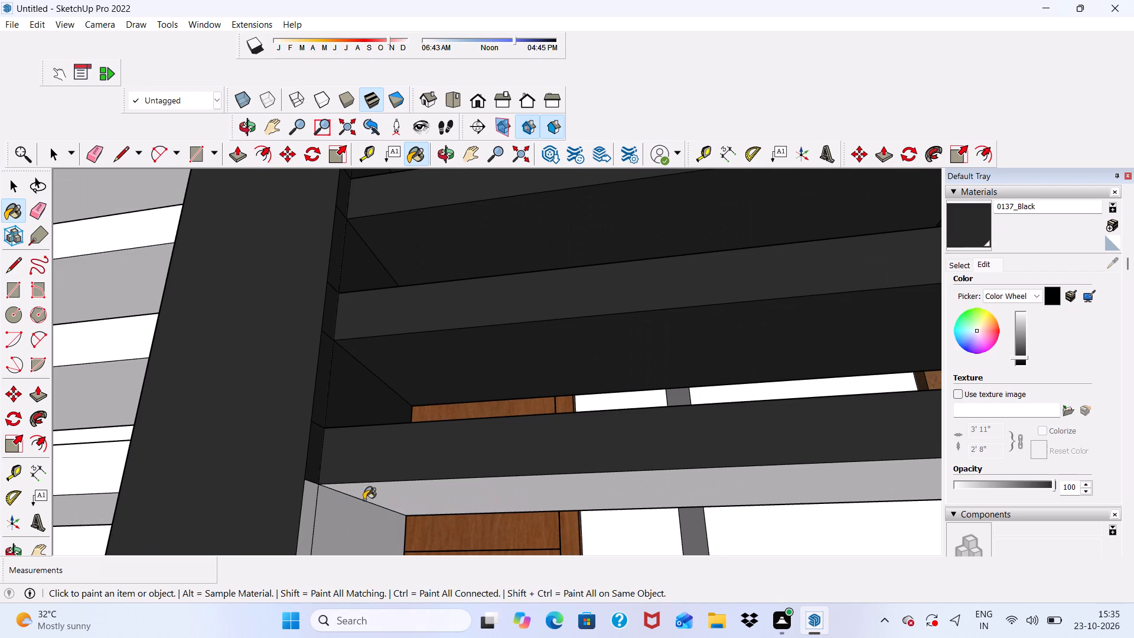
left_click(373, 493)
left_click(335, 514)
left_click(307, 515)
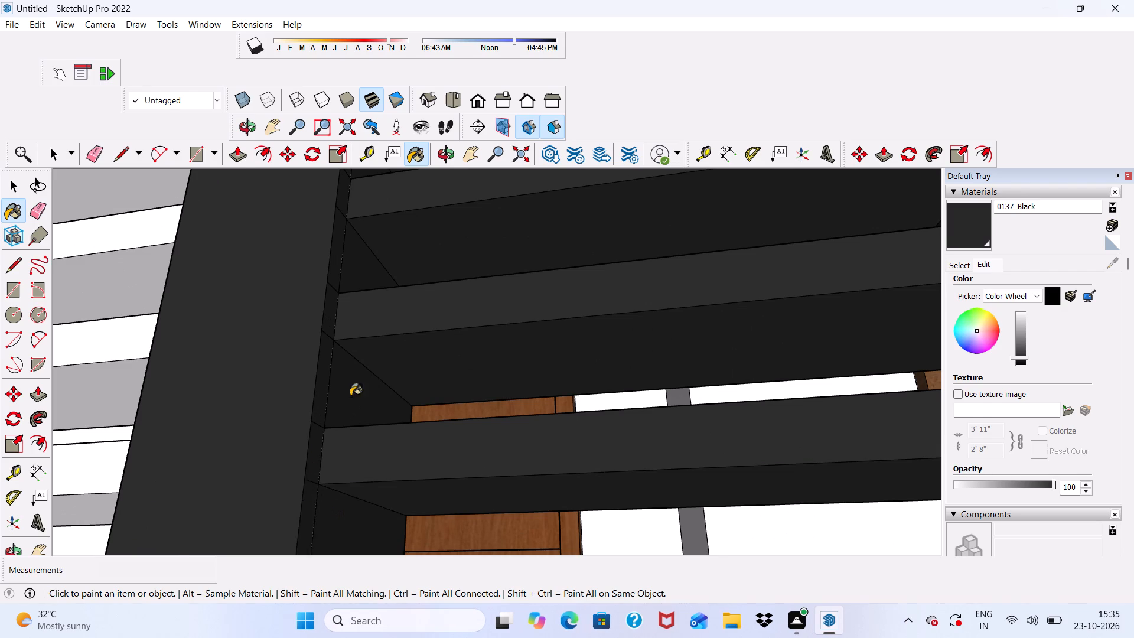
Paint the right inner frame faces beside and below the eighth slat with 0137_Black.
scroll(350, 395, "down", 5)
scroll(482, 357, "down", 4)
middle_click_drag(630, 443, 687, 504)
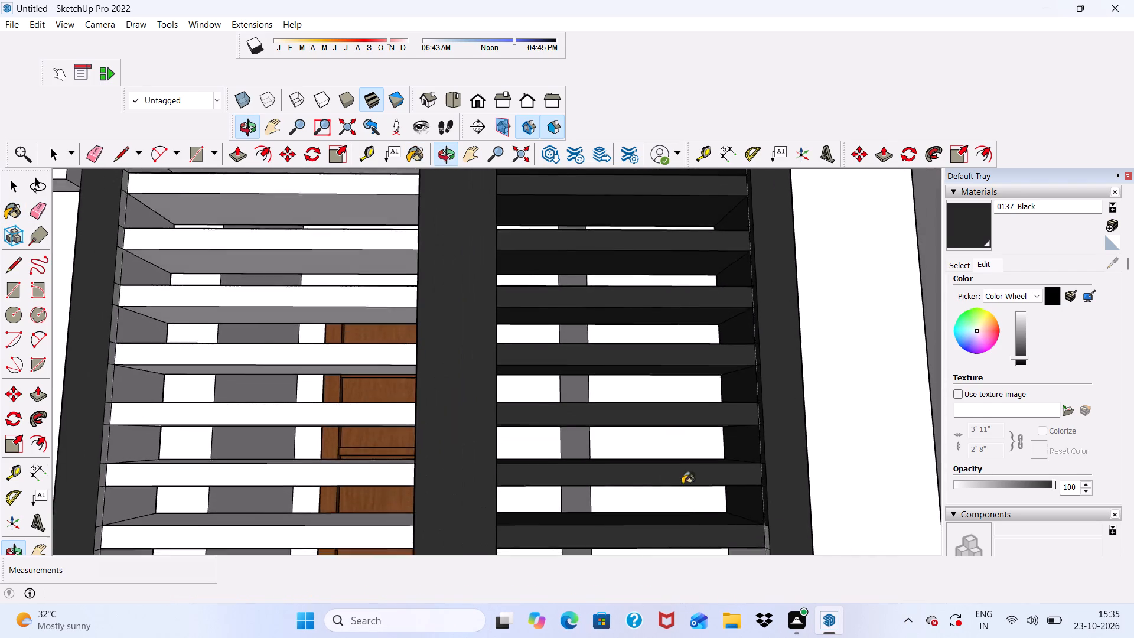
scroll(668, 416, "up", 1)
scroll(595, 307, "down", 5)
scroll(686, 444, "up", 9)
middle_click_drag(686, 415, 773, 454)
scroll(705, 470, "up", 6)
left_click(697, 451)
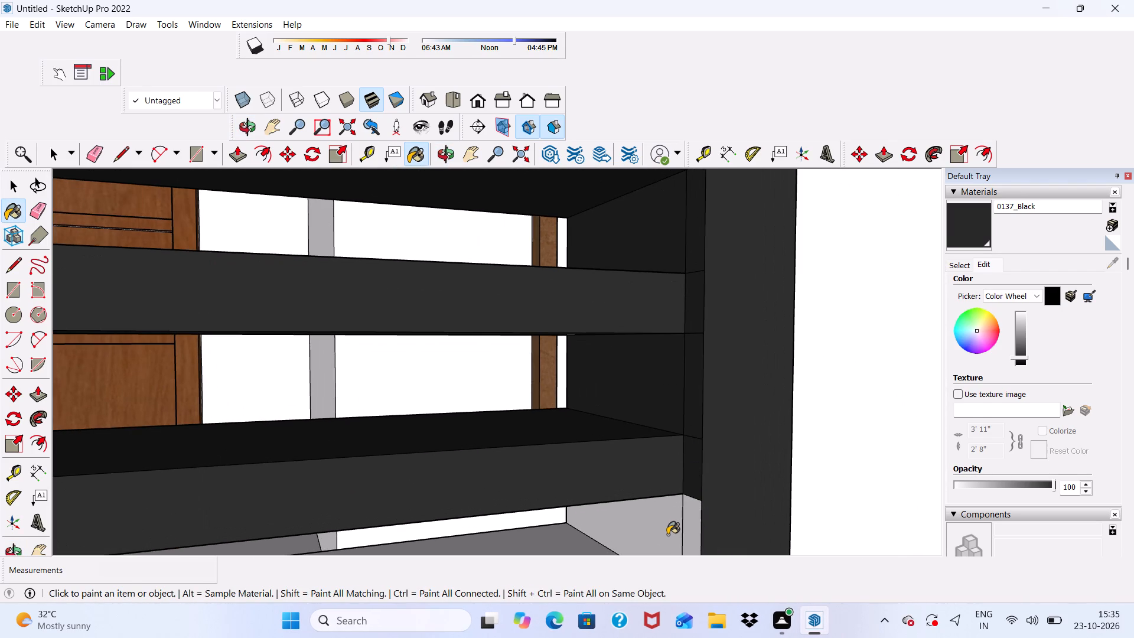
left_click(667, 535)
left_click(692, 522)
Paint the ninth slat's upper face and front, and the left inner frame faces beside and below it, with 0137_Black.
scroll(541, 391, "down", 6)
middle_click_drag(533, 484, 494, 379)
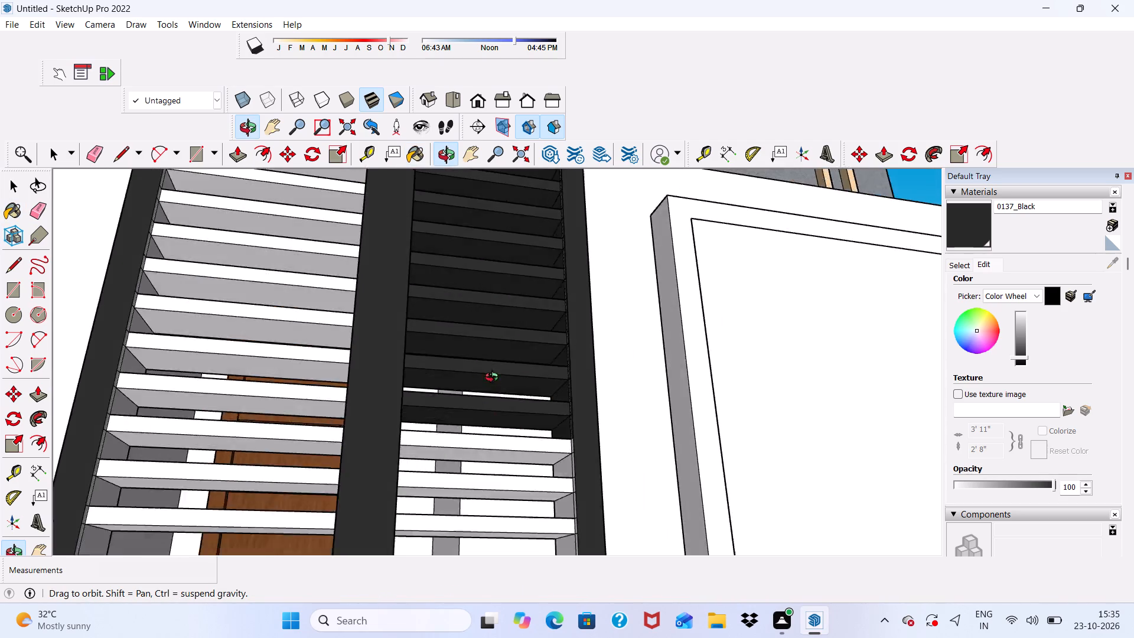
middle_click_drag(494, 379, 346, 519)
scroll(411, 455, "up", 6)
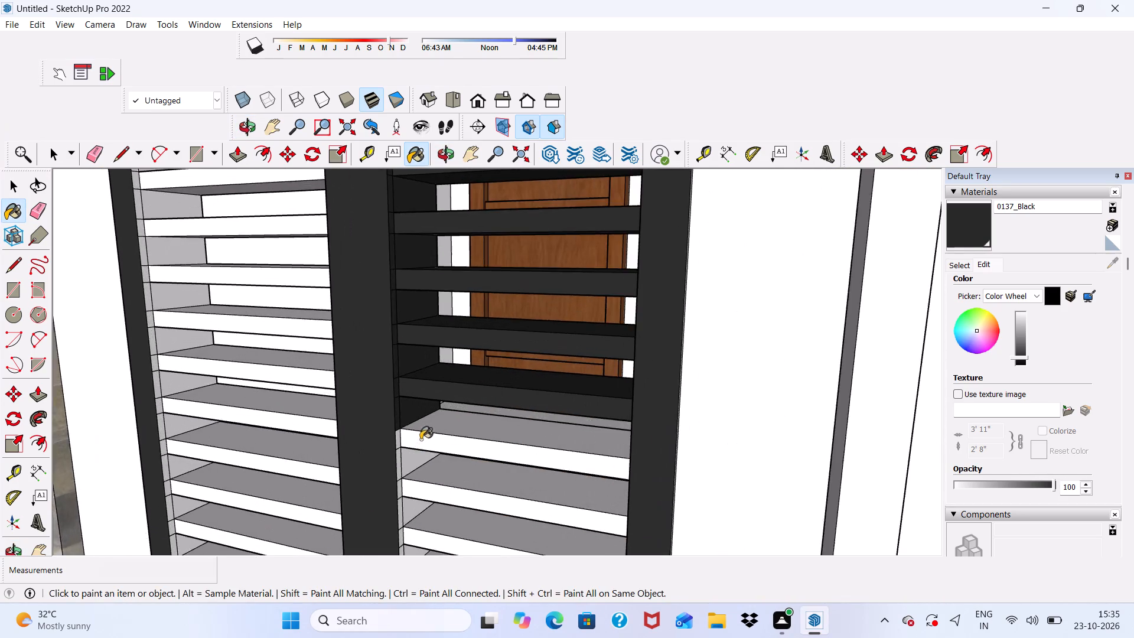
scroll(421, 440, "up", 3)
left_click(425, 429)
left_click(416, 444)
left_click(434, 419)
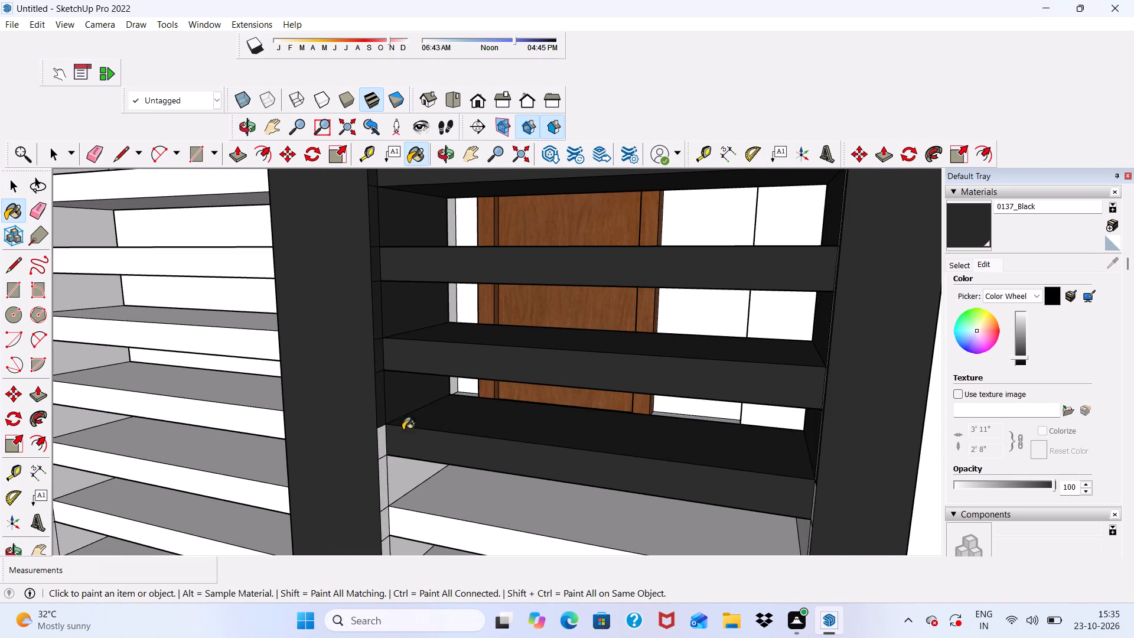
scroll(377, 438, "up", 3)
left_click(379, 439)
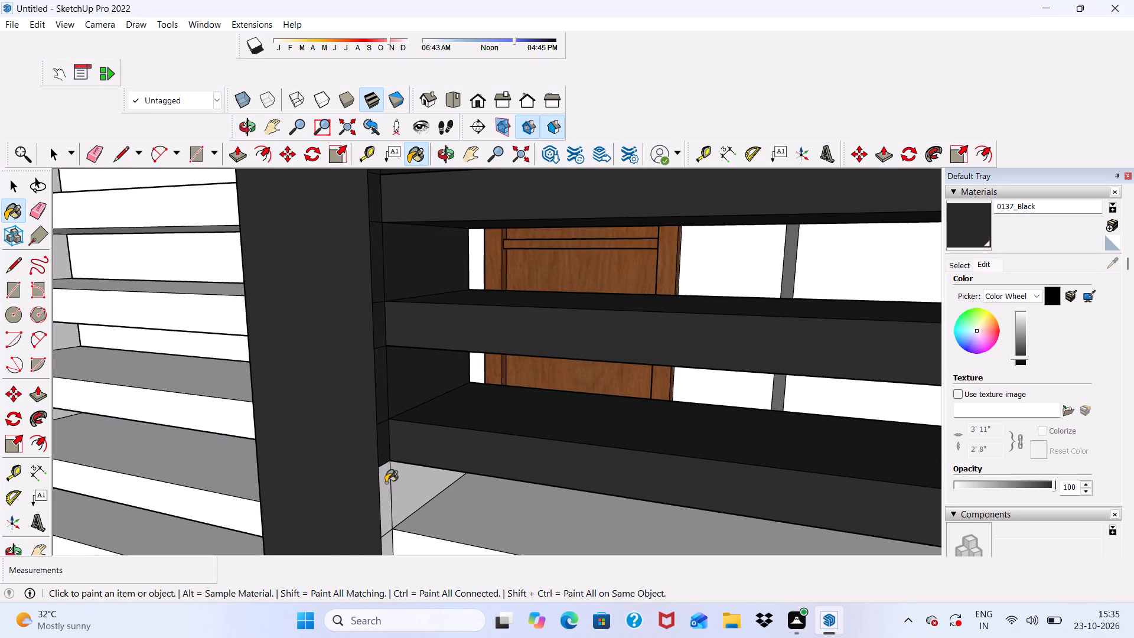
left_click(386, 483)
left_click(402, 486)
scroll(425, 500, "down", 1)
Paint the ninth slat's underside and the right inner frame faces beside and below that slat with 0137_Black.
middle_click_drag(432, 503, 503, 331)
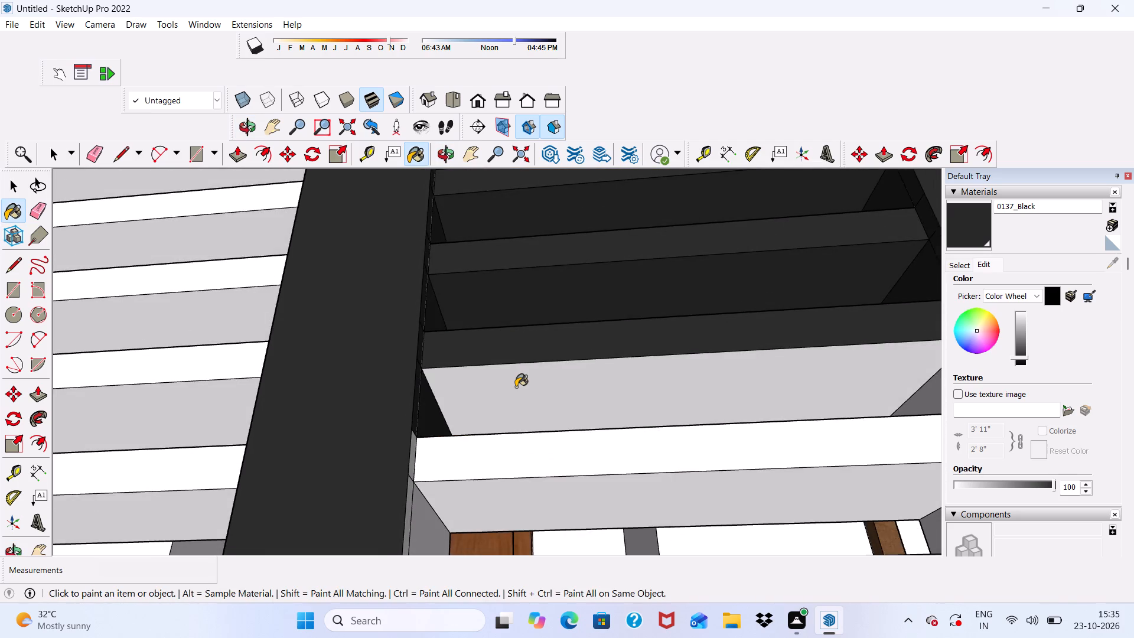
scroll(516, 387, "up", 2)
left_click(516, 387)
scroll(419, 324, "down", 5)
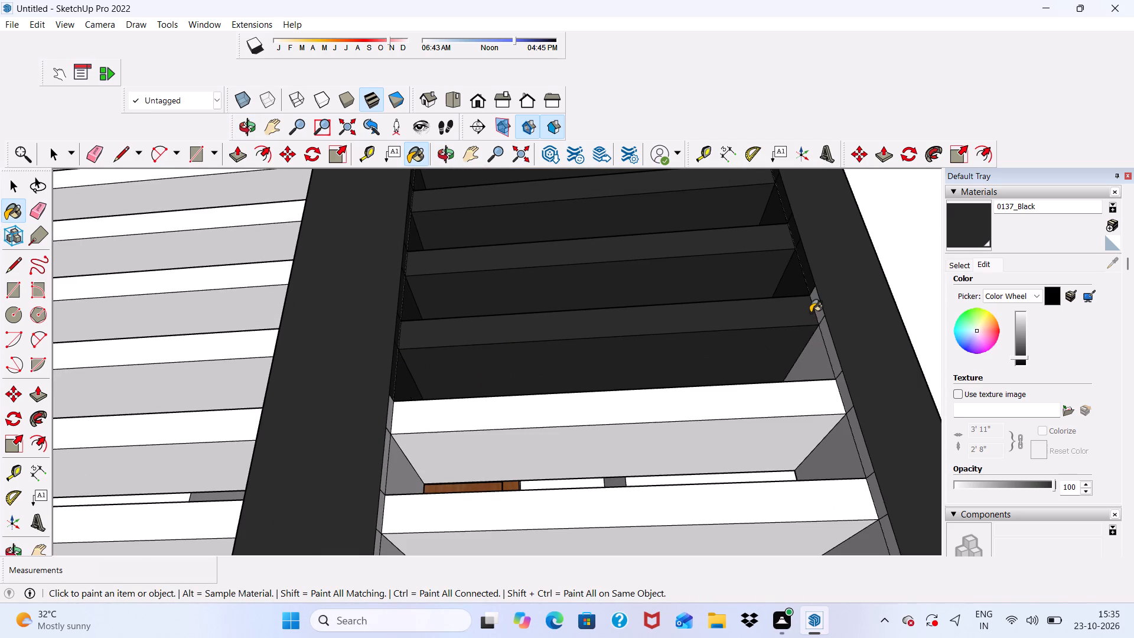
scroll(810, 313, "up", 5)
left_click(821, 308)
left_click(818, 382)
left_click(838, 360)
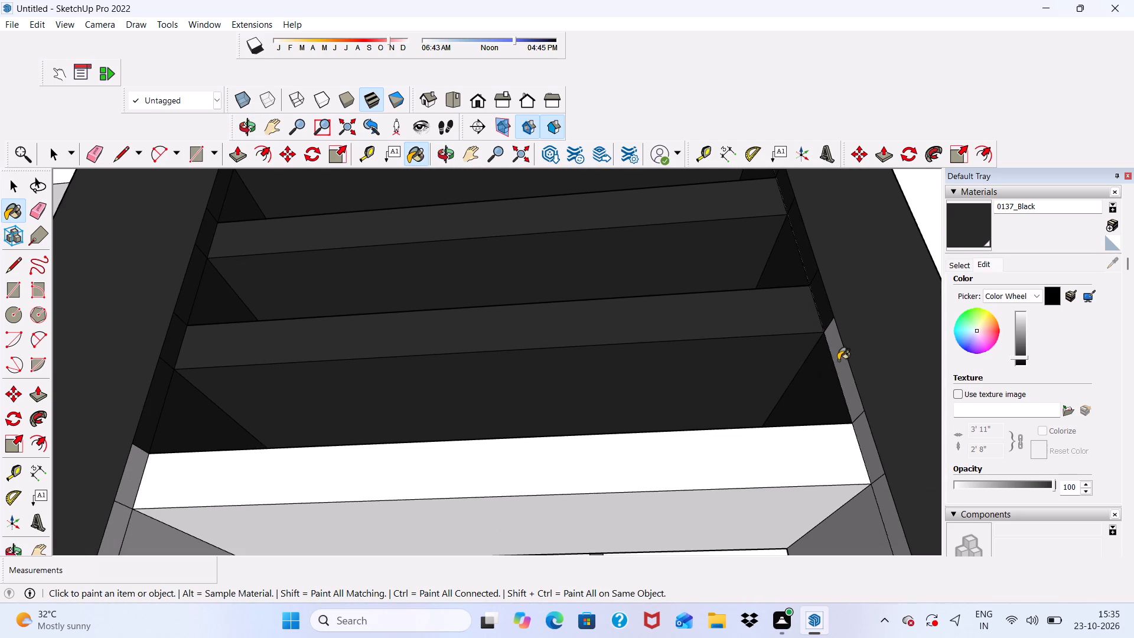
Paint the tenth slat's front and underside, and the right inner frame faces beside and below it, with 0137_Black.
scroll(721, 310, "down", 6)
scroll(803, 390, "up", 3)
left_click(784, 377)
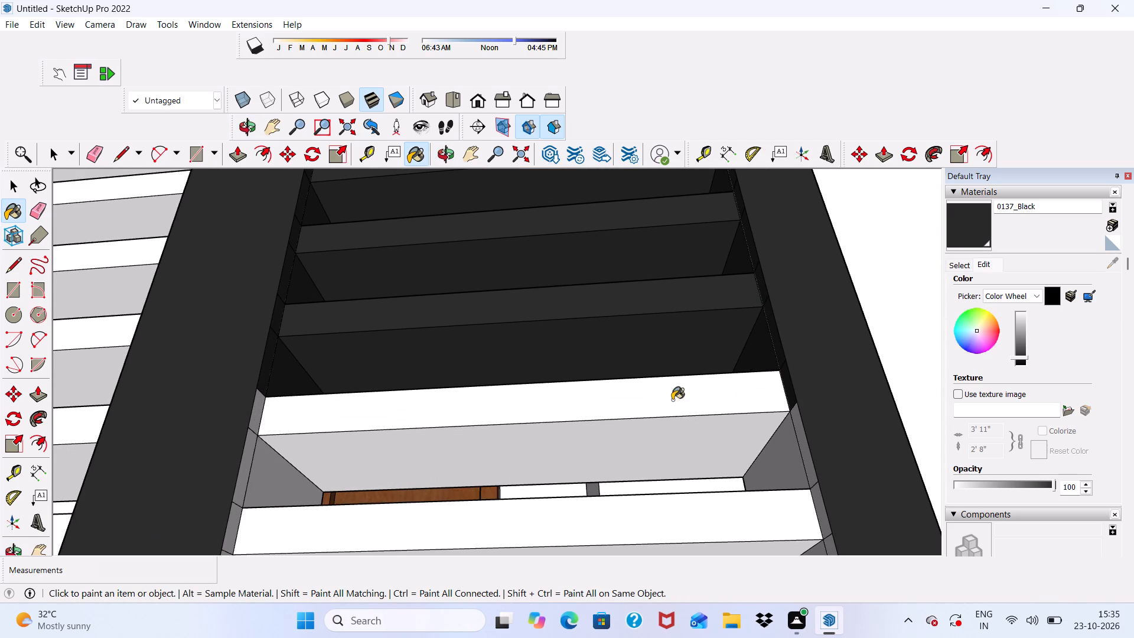
left_click(672, 400)
scroll(619, 322, "down", 5)
scroll(764, 401, "up", 5)
scroll(709, 383, "up", 3)
left_click(710, 383)
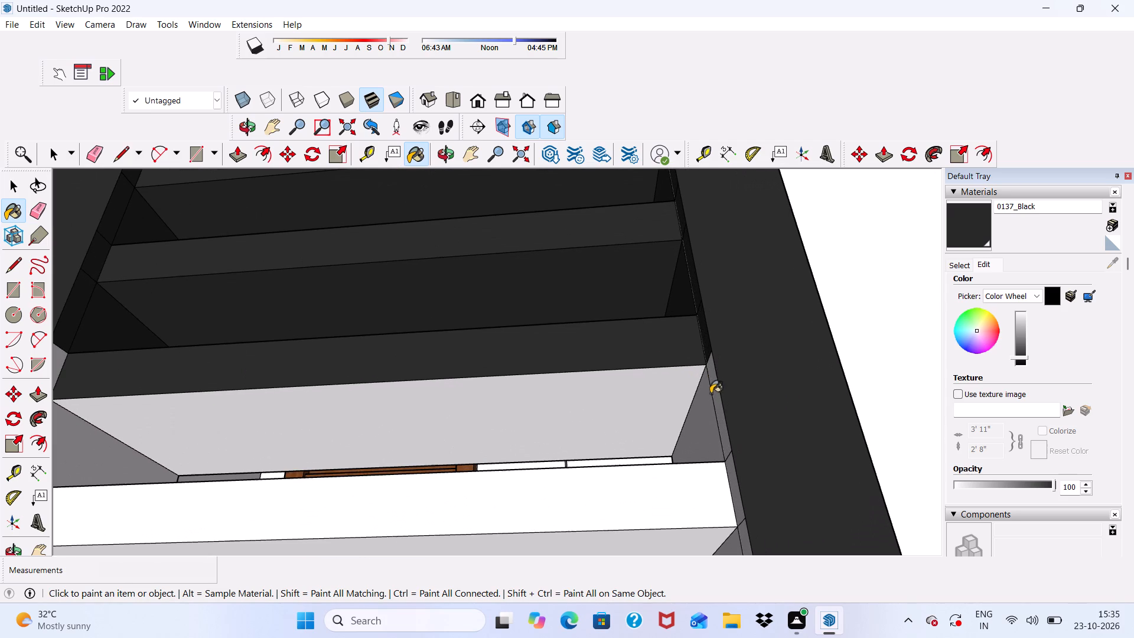
left_click(708, 401)
left_click(715, 383)
left_click(596, 386)
Paint the left inner frame faces beside and below the tenth slat with 0137_Black.
scroll(485, 313, "down", 4)
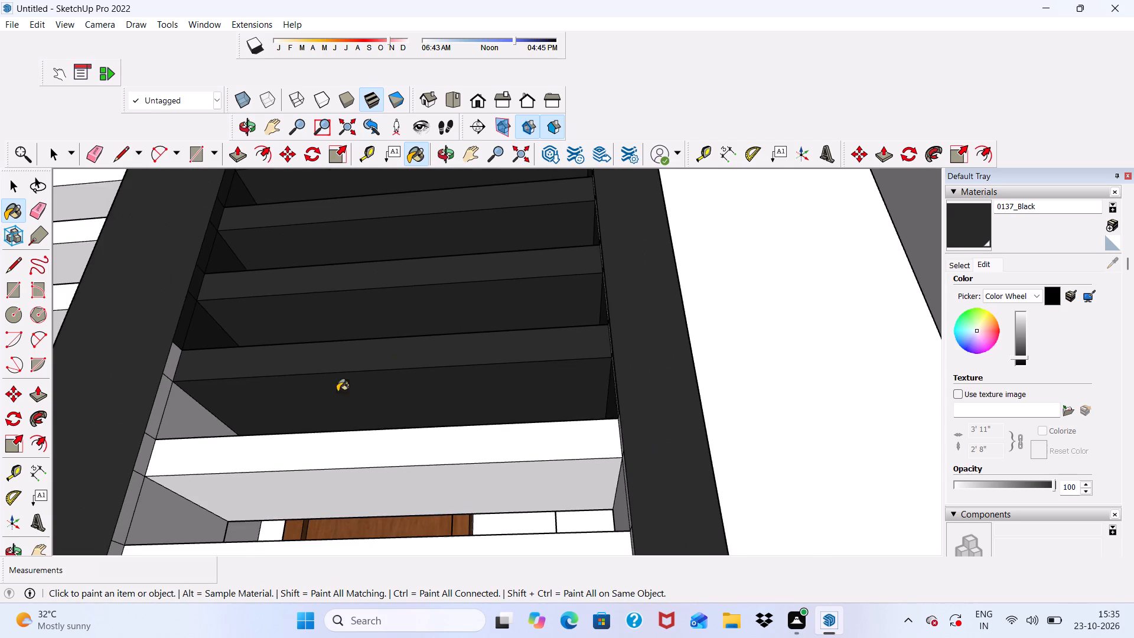
scroll(138, 397, "up", 8)
left_click(199, 336)
left_click(181, 416)
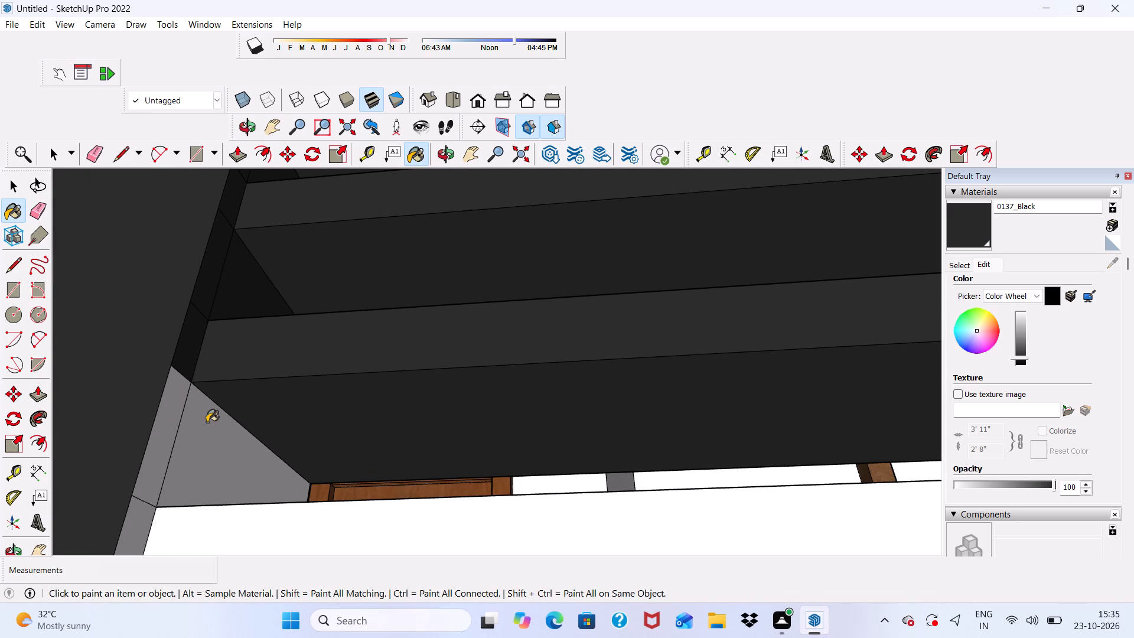
left_click(207, 422)
left_click(171, 431)
Paint the eleventh slat's front and underside, and the left inner frame faces beside and below it, with 0137_Black.
scroll(201, 338, "down", 5)
scroll(178, 470, "up", 6)
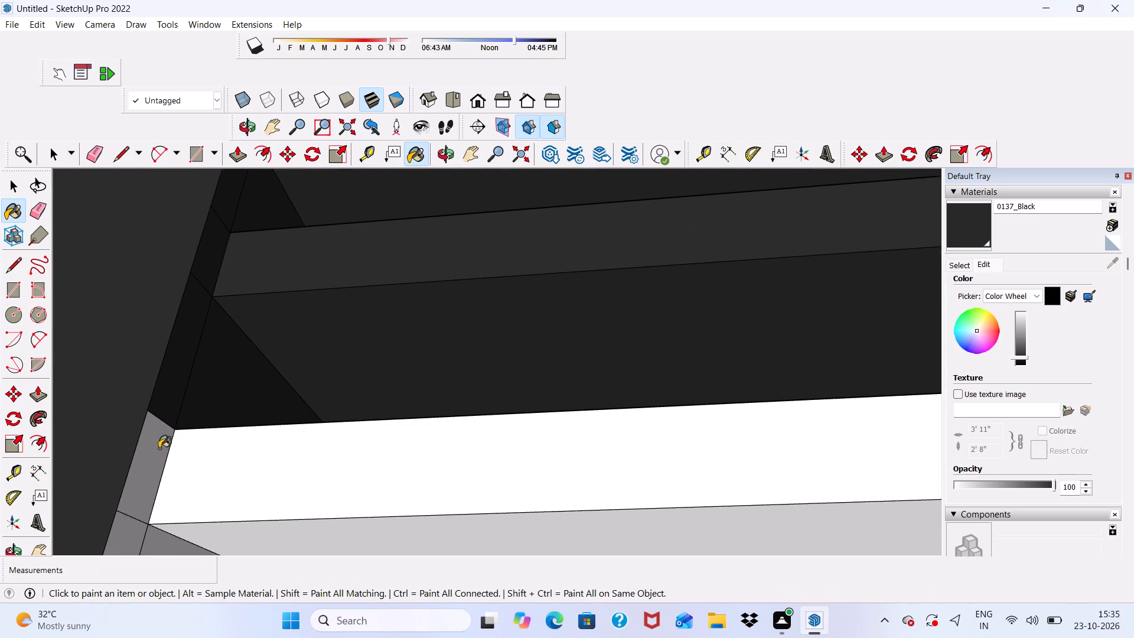
scroll(159, 448, "up", 2)
left_click(136, 456)
left_click(254, 465)
scroll(267, 364, "down", 5)
scroll(459, 306, "down", 3)
scroll(240, 497, "up", 2)
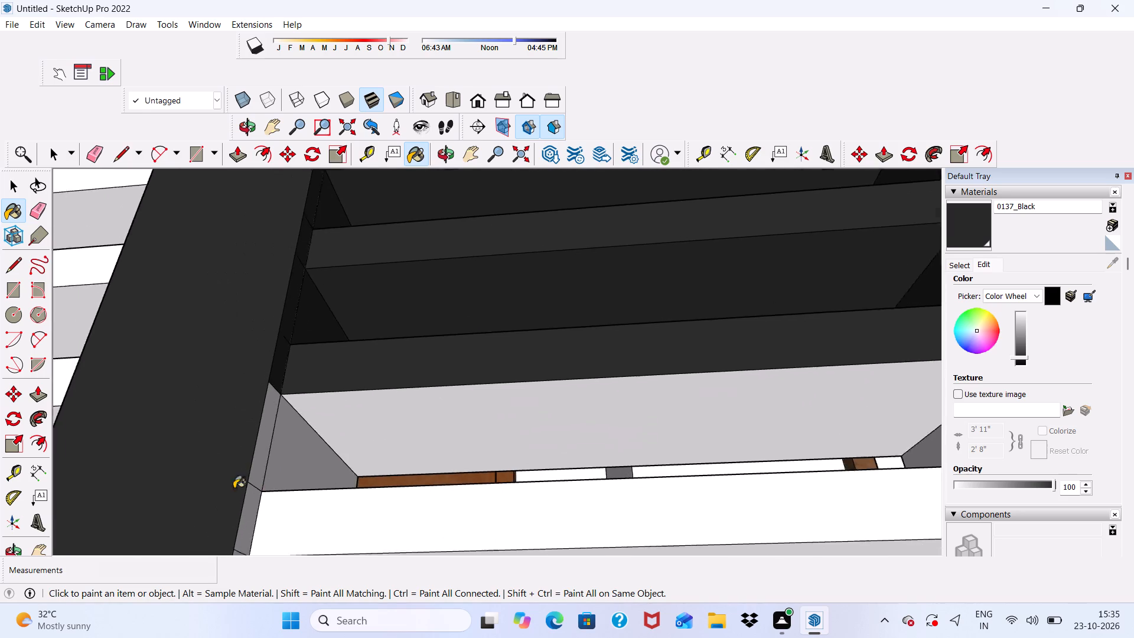
scroll(234, 489, "up", 6)
left_click(267, 441)
left_click(301, 457)
left_click(337, 396)
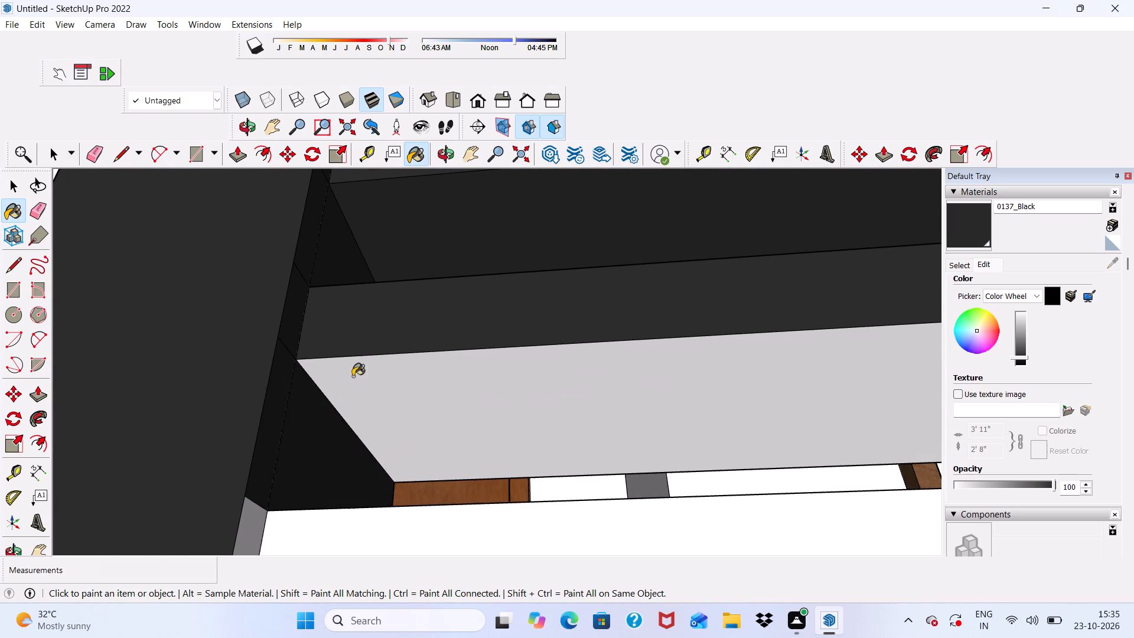
Paint the unpainted upper faces of the eleventh and tenth slats with 0137_Black.
scroll(314, 353, "down", 6)
middle_click_drag(355, 419, 491, 608)
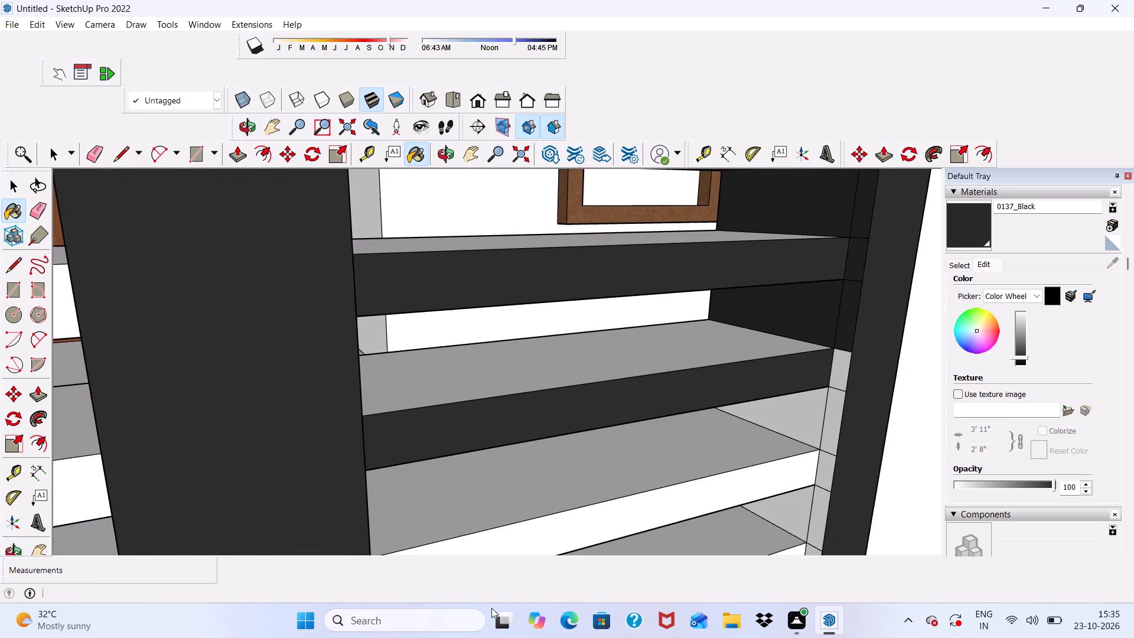
scroll(467, 486, "up", 5)
left_click(494, 291)
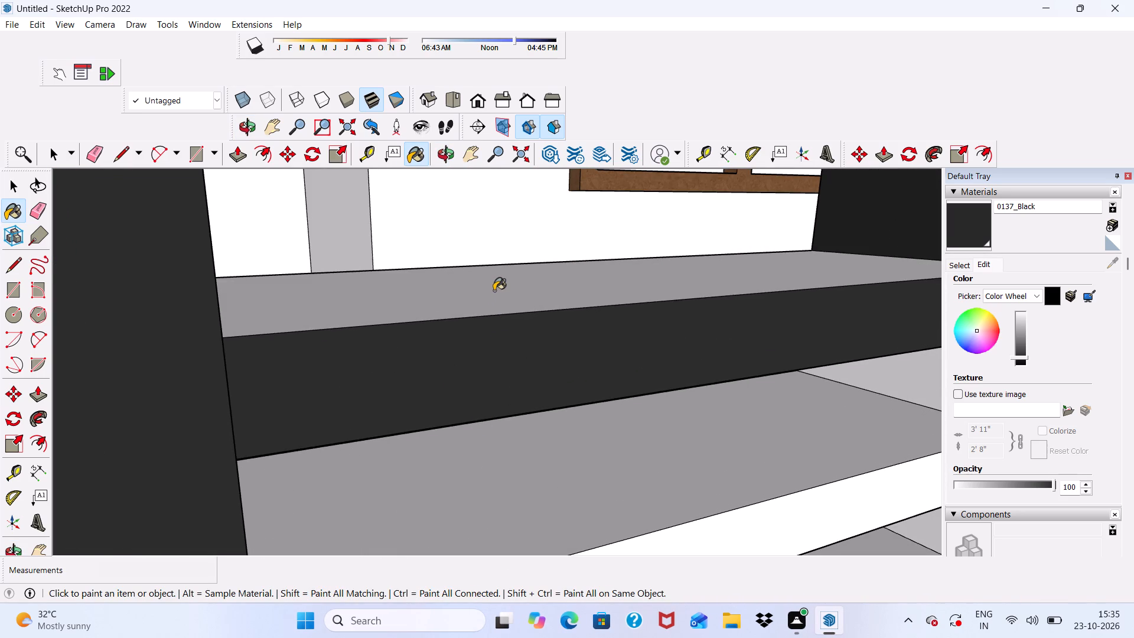
scroll(478, 305, "down", 11)
scroll(487, 231, "up", 6)
scroll(448, 356, "down", 9)
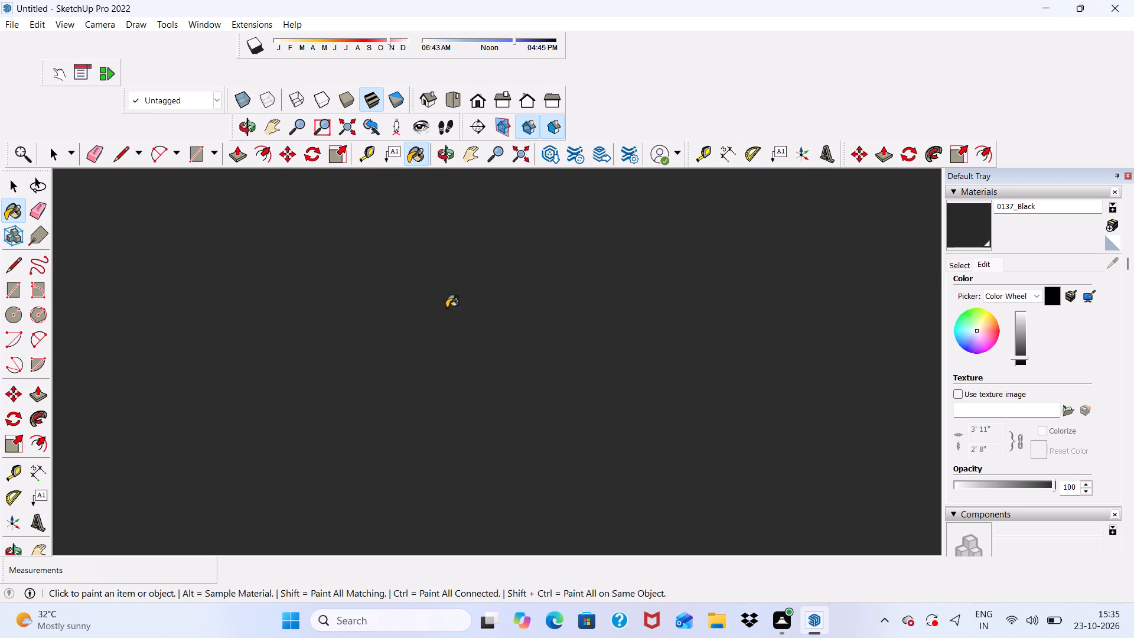
scroll(447, 308, "down", 20)
scroll(447, 308, "down", 12)
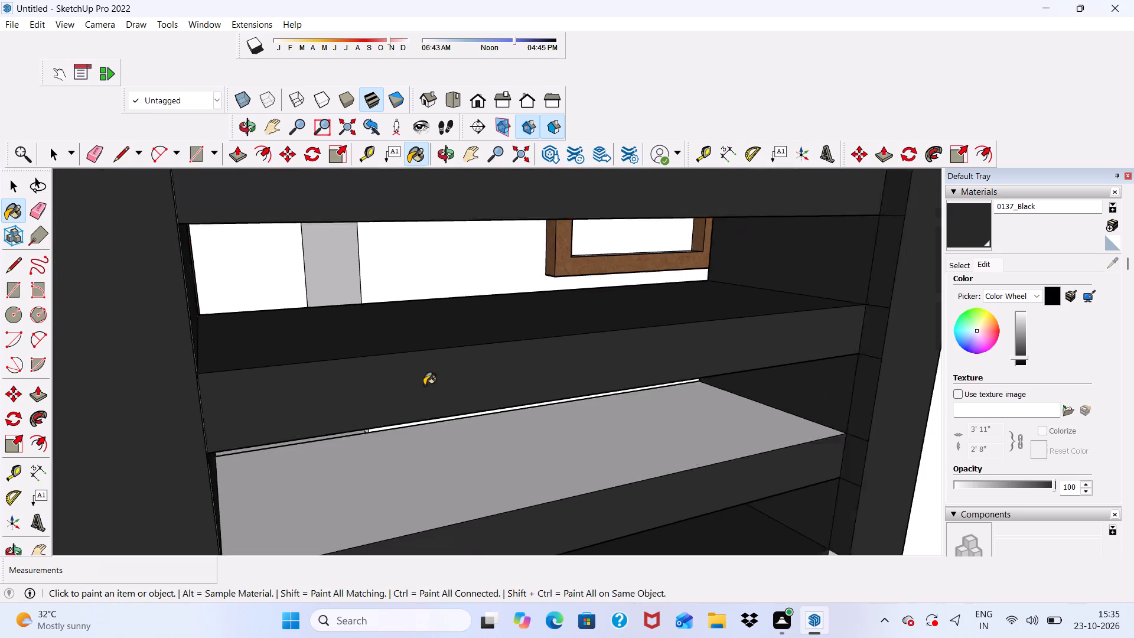
scroll(424, 385, "down", 9)
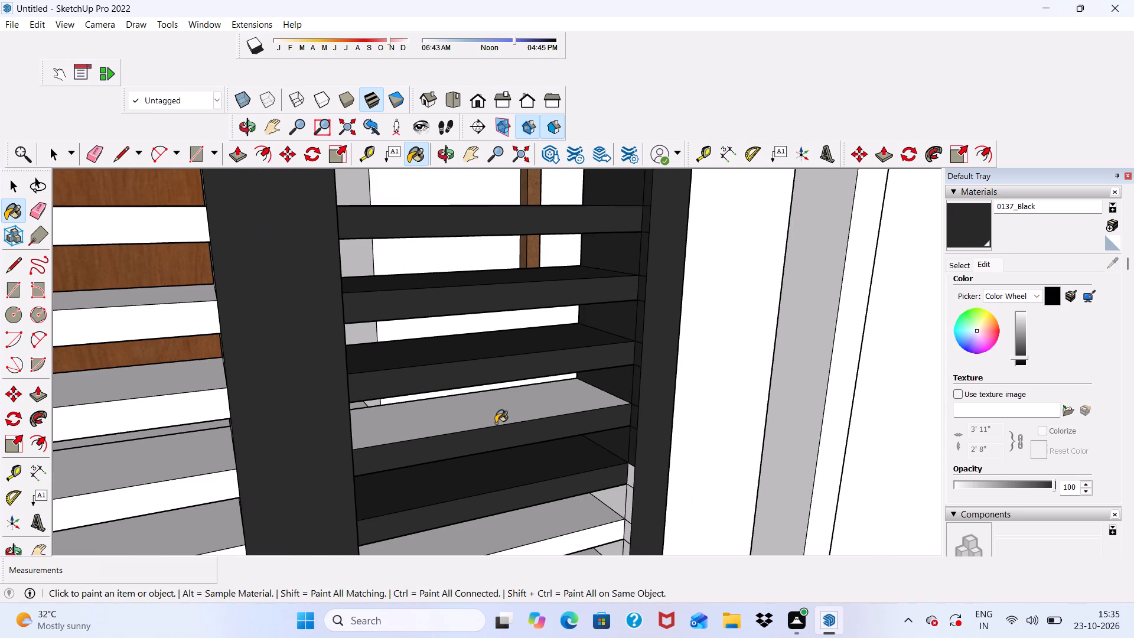
middle_click_drag(496, 423, 415, 468)
scroll(421, 411, "up", 5)
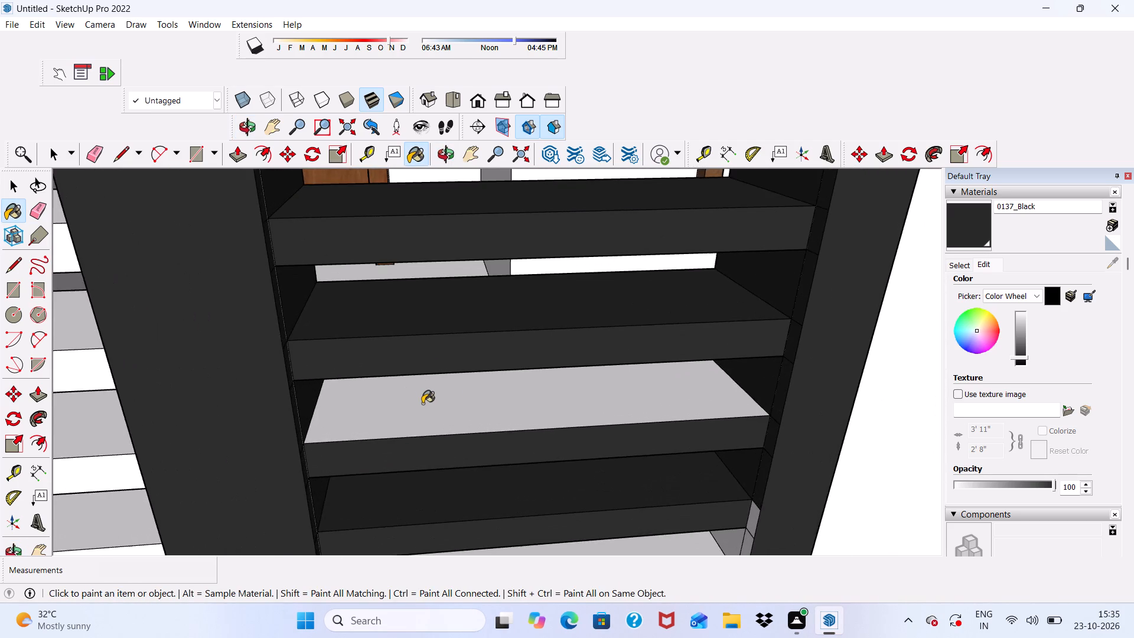
left_click(423, 403)
Paint the right inner frame faces beside and below the eleventh slat with 0137_Black.
scroll(423, 403, "down", 6)
middle_click_drag(423, 422, 414, 362)
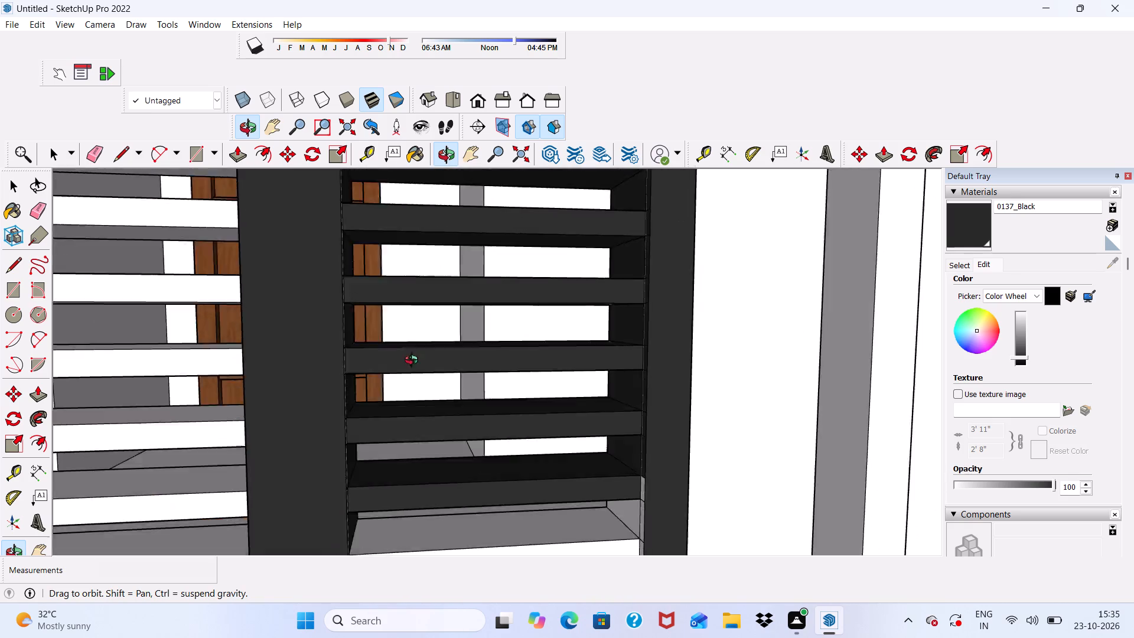
middle_click_drag(414, 362, 388, 425)
scroll(361, 488, "up", 10)
scroll(432, 299, "down", 10)
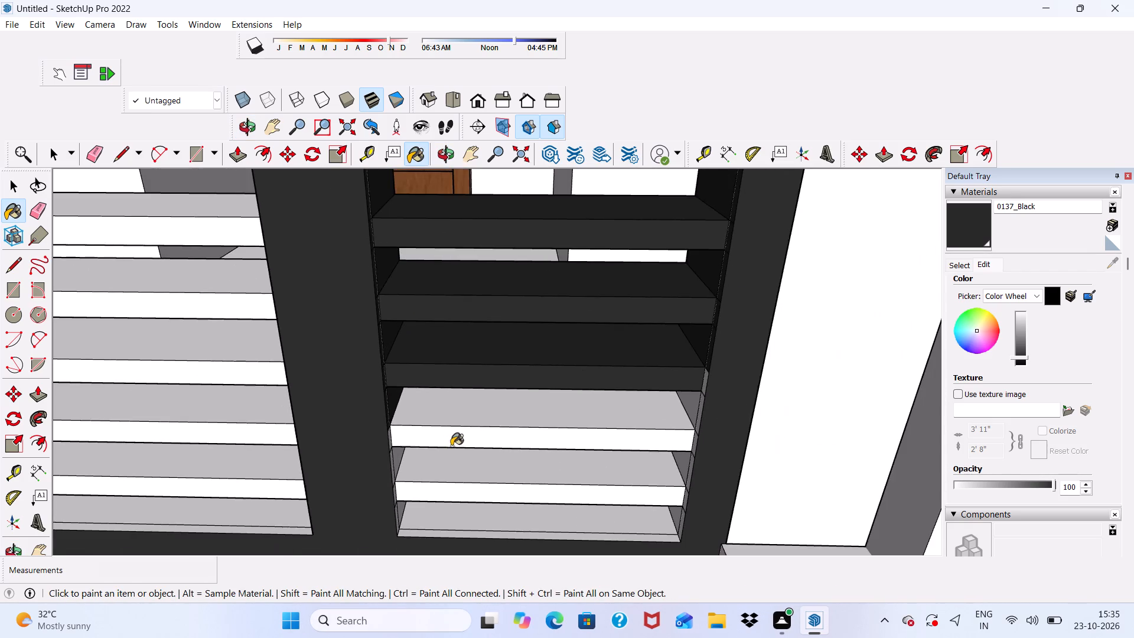
middle_click_drag(451, 446, 614, 359)
scroll(643, 386, "up", 9)
left_click(667, 330)
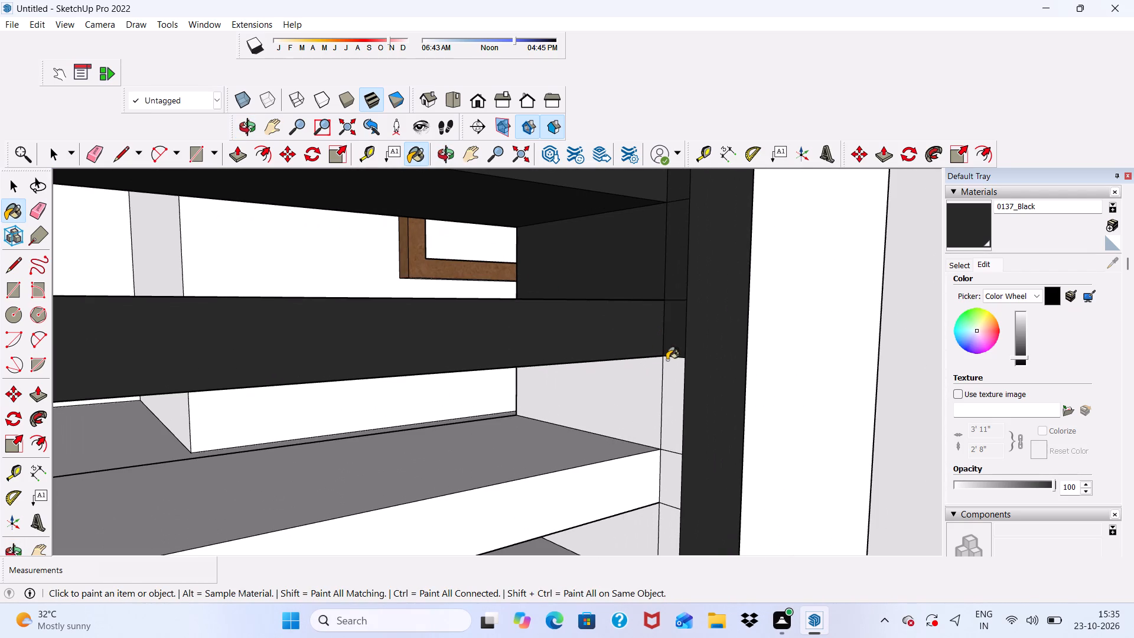
left_click(663, 395)
left_click(650, 396)
left_click(674, 395)
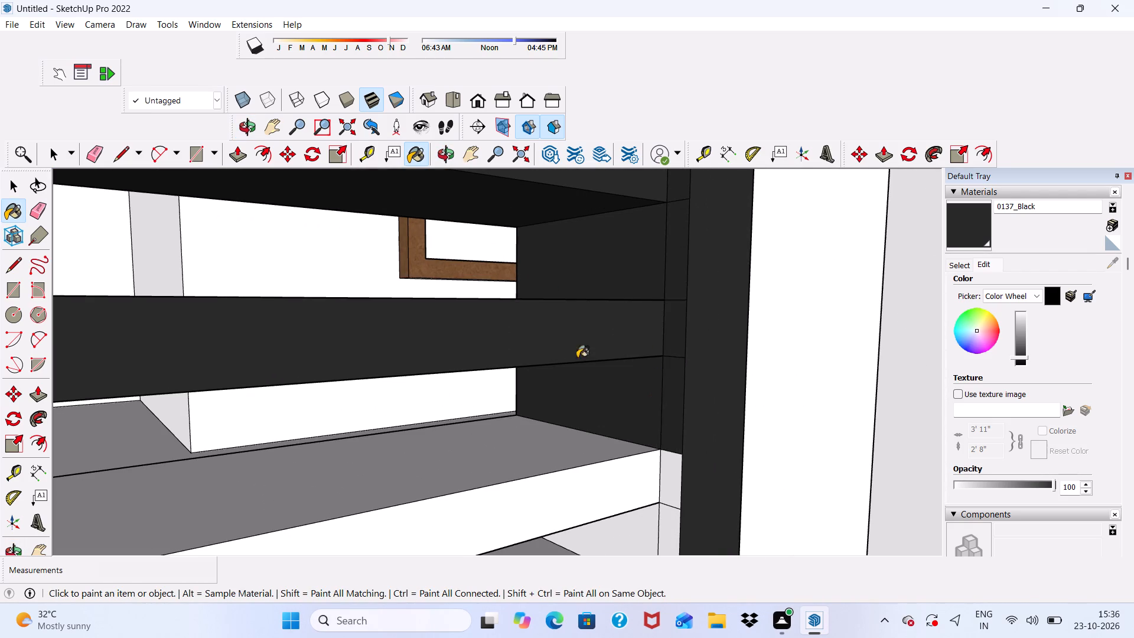
Paint the twelfth slat's upper face and front with 0137_Black.
scroll(510, 360, "down", 4)
middle_click_drag(475, 449, 245, 472)
scroll(457, 375, "up", 5)
scroll(389, 435, "down", 3)
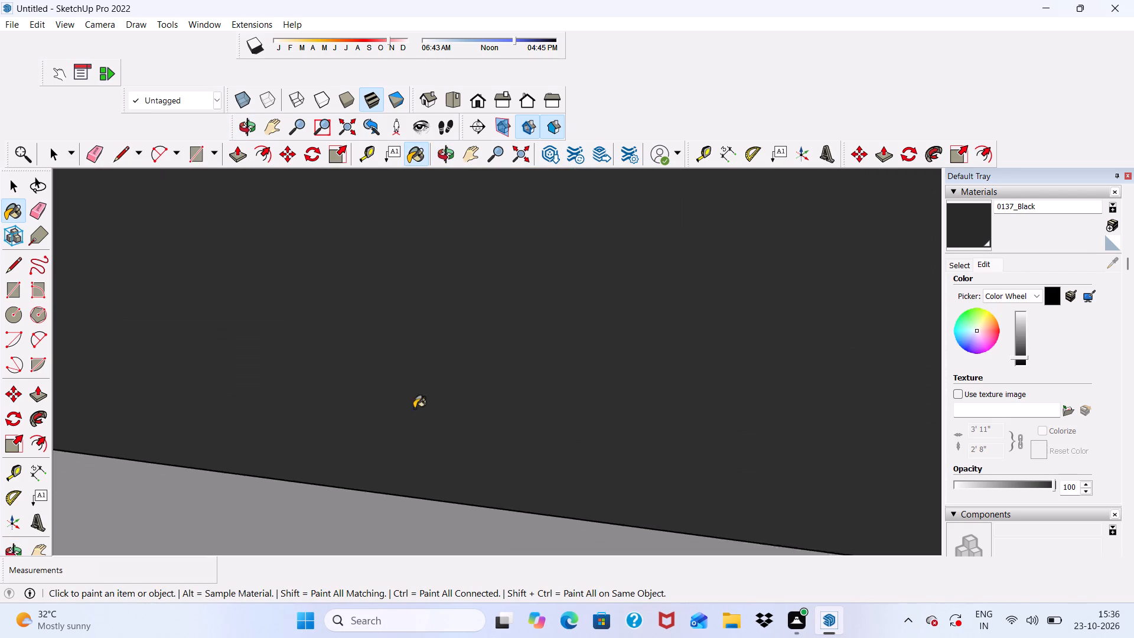
scroll(414, 408, "down", 20)
scroll(414, 408, "down", 3)
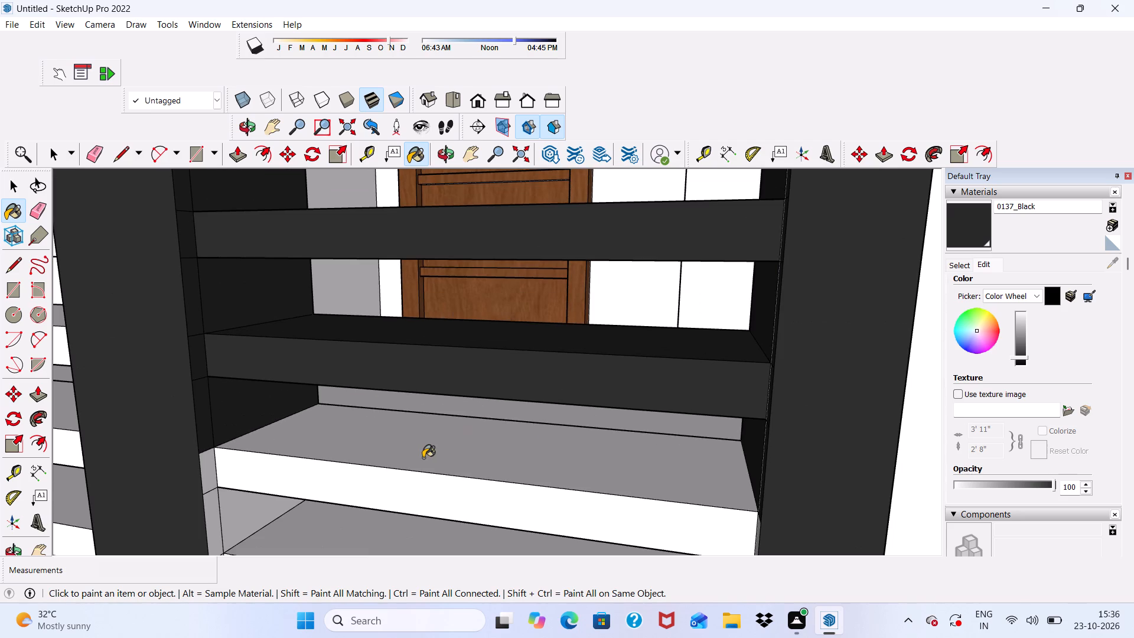
left_click(421, 458)
left_click(377, 487)
Paint the left inner frame faces beside and below the twelfth slat, and that slat's underside, with 0137_Black.
scroll(382, 414, "down", 2)
middle_click_drag(383, 435, 371, 460)
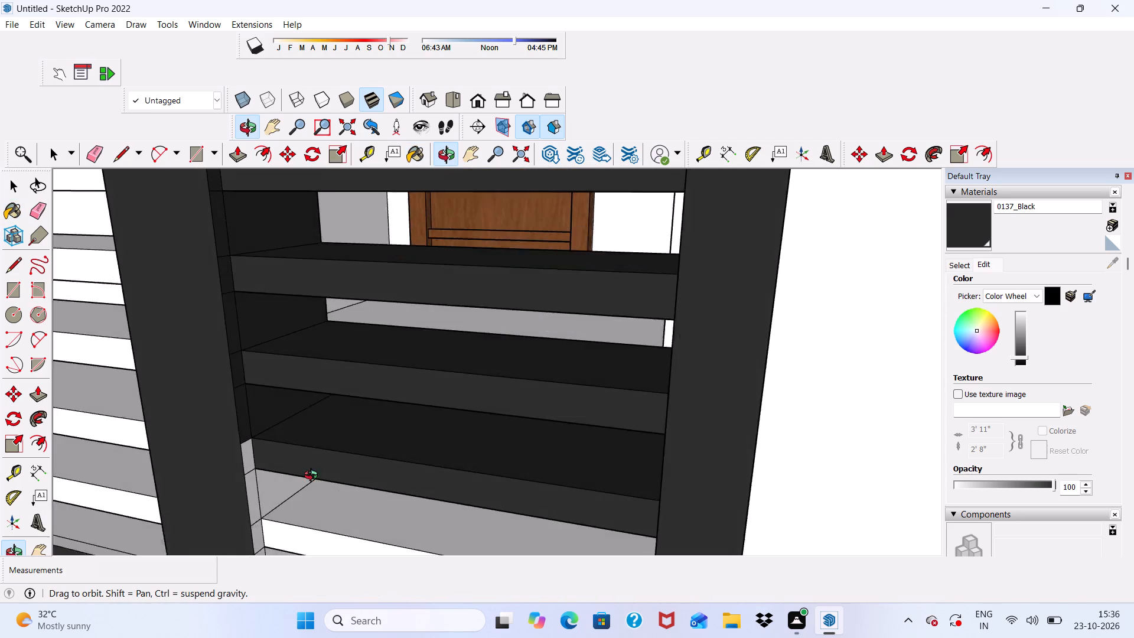
scroll(241, 476, "up", 4)
scroll(259, 436, "down", 1)
scroll(262, 435, "up", 7)
left_click(255, 442)
left_click(273, 519)
left_click(286, 514)
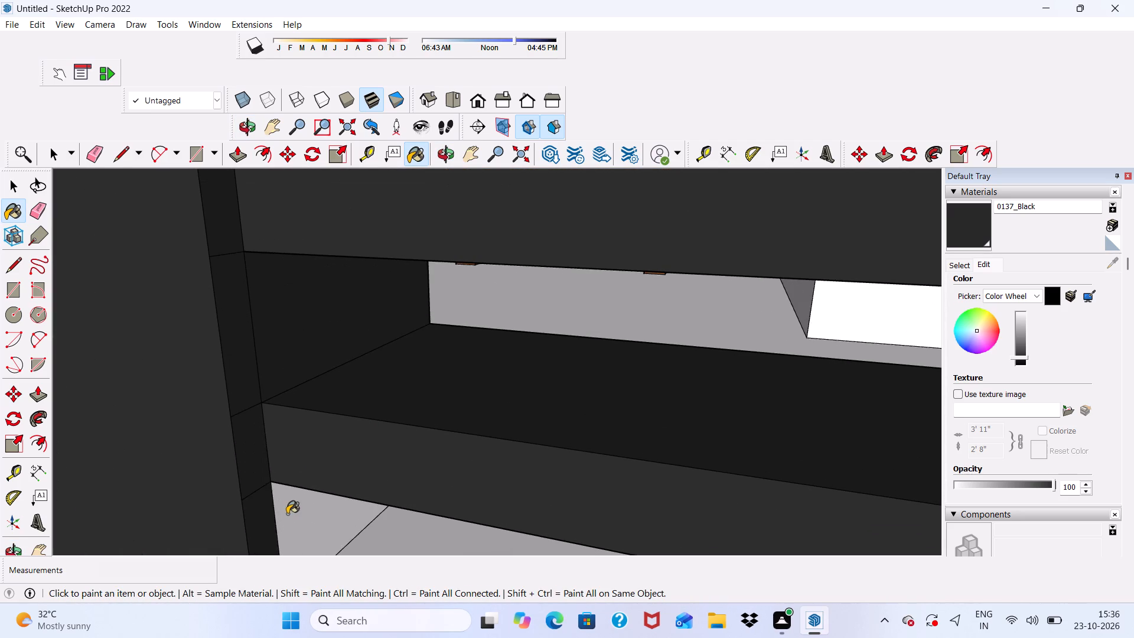
scroll(302, 499, "down", 2)
middle_click_drag(311, 501, 403, 331)
left_click(396, 378)
Paint the right inner frame faces beside and below the twelfth slat with 0137_Black.
scroll(326, 369, "down", 9)
middle_click_drag(376, 379, 455, 486)
scroll(695, 338, "up", 6)
scroll(753, 404, "up", 1)
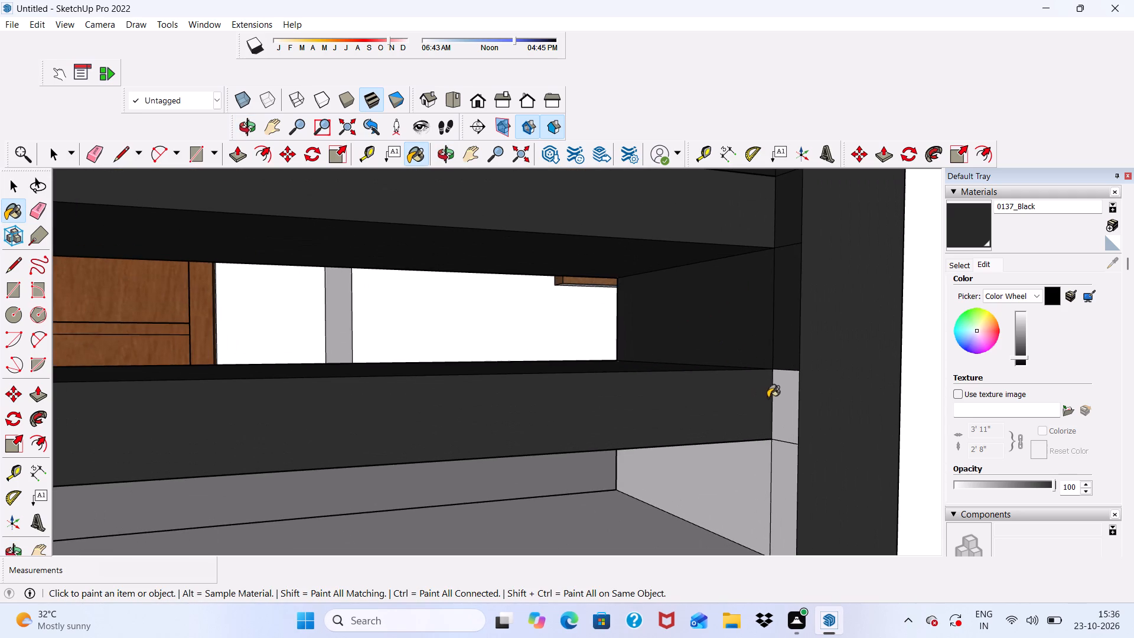
left_click(771, 395)
left_click(713, 460)
left_click(788, 461)
left_click(779, 406)
Paint the left inner frame faces beside and below the right gate panel's bottom slat, and the bottom rail's upper faces, with 0137_Black.
scroll(707, 280, "down", 6)
scroll(524, 274, "down", 2)
middle_click_drag(530, 444, 370, 460)
scroll(349, 444, "up", 5)
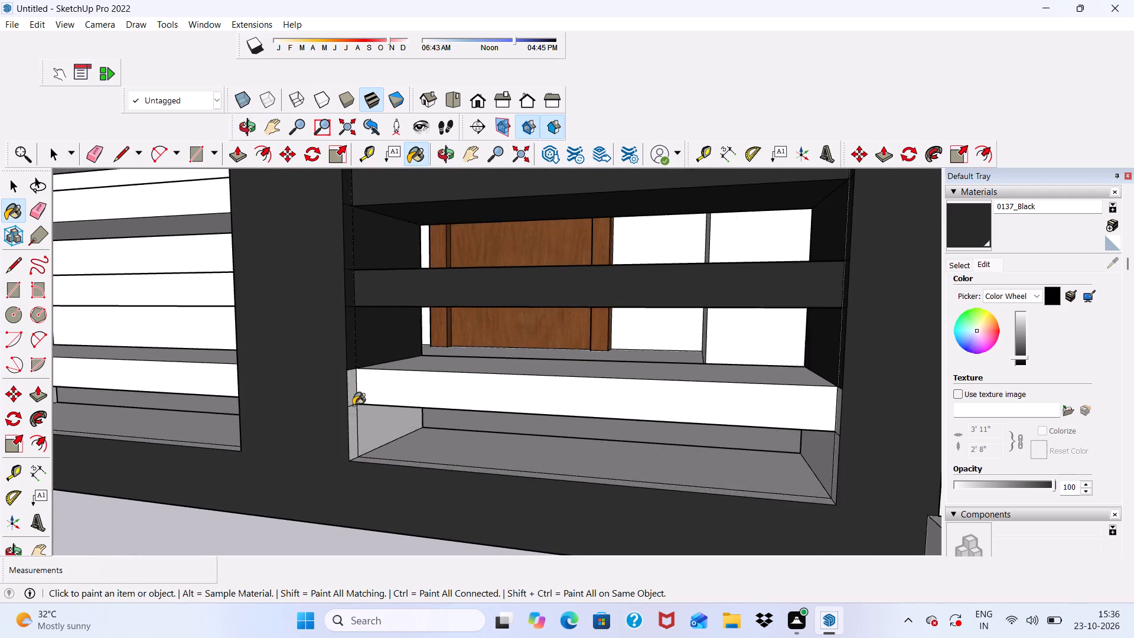
scroll(353, 405, "up", 3)
left_click(350, 369)
left_click(354, 461)
left_click(389, 447)
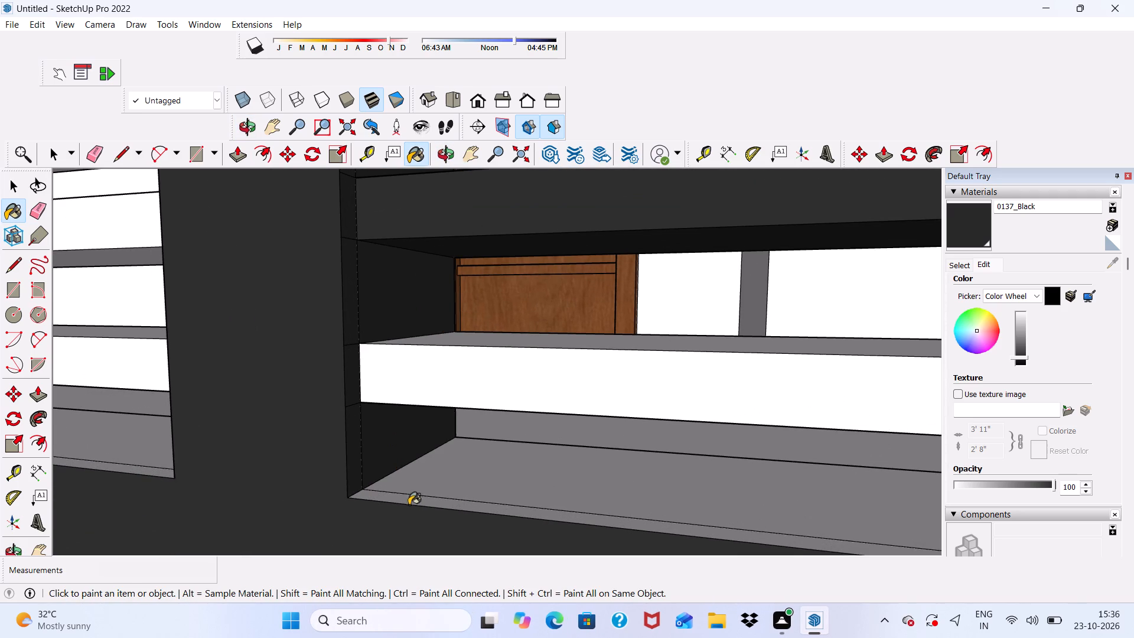
left_click(409, 495)
left_click(421, 485)
Paint the right inner frame faces beside and below the right gate panel's bottom slat with 0137_Black.
scroll(418, 451, "down", 4)
scroll(361, 423, "down", 4)
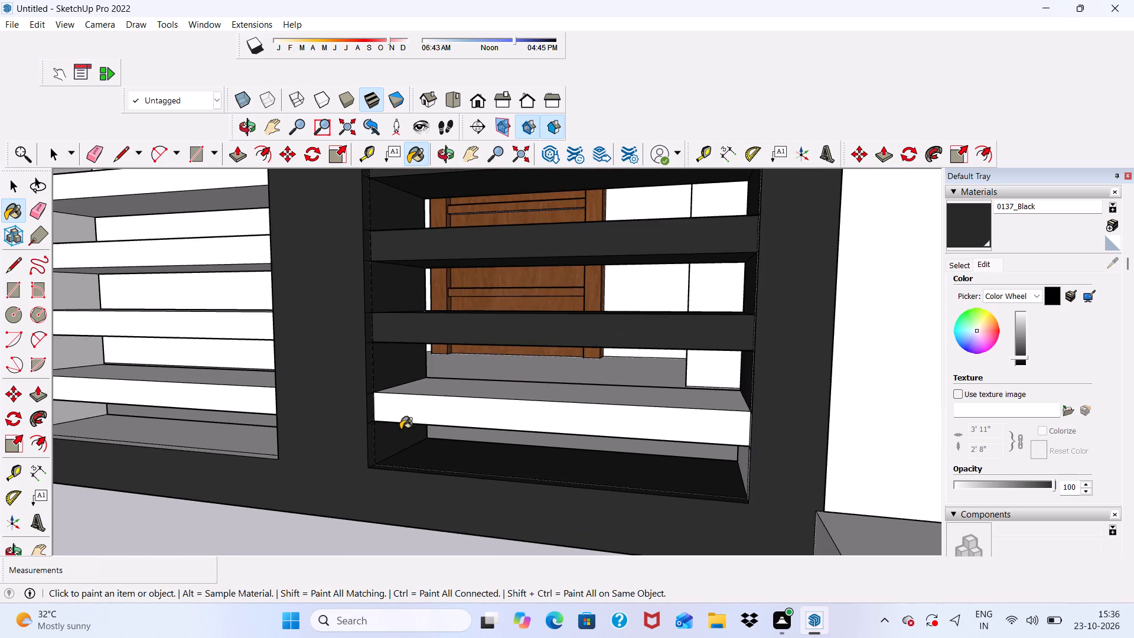
middle_click_drag(400, 429, 575, 457)
scroll(685, 417, "up", 8)
left_click(684, 434)
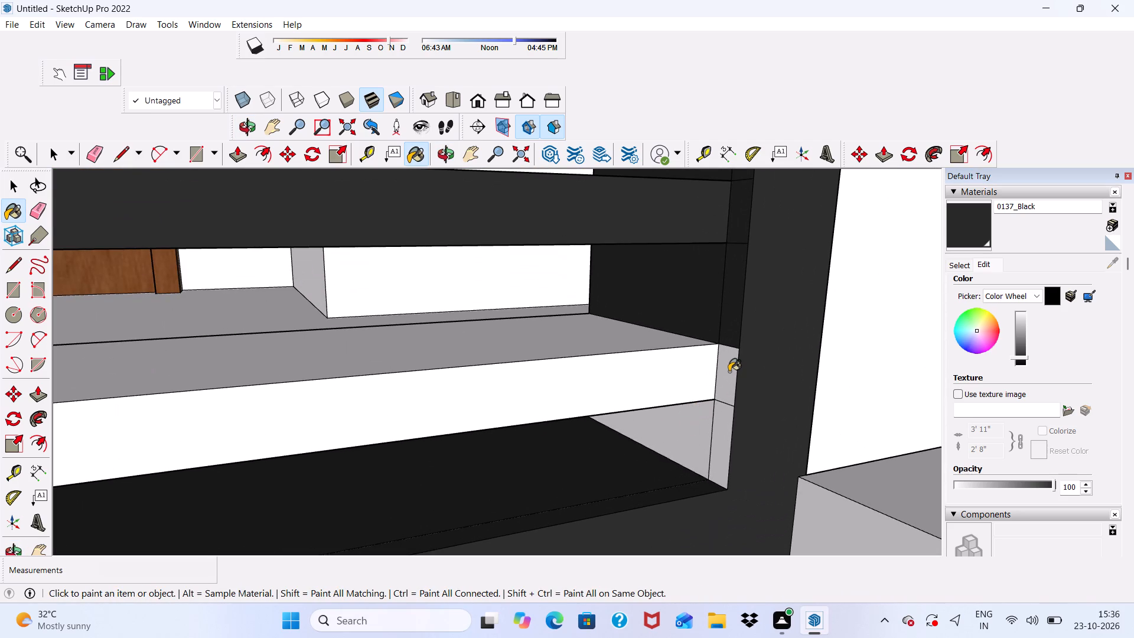
left_click(729, 372)
left_click(719, 435)
Paint the front, upper face and underside of the right gate panel's bottom slat with 0137_Black.
left_click(651, 390)
left_click(569, 332)
scroll(548, 355, "down", 4)
middle_click_drag(533, 424, 477, 282)
scroll(324, 414, "up", 4)
left_click(334, 373)
Paint the left gate panel's bottom slat underside and front, and the left inner frame faces beside and below it, with 0137_Black.
scroll(380, 346, "down", 2)
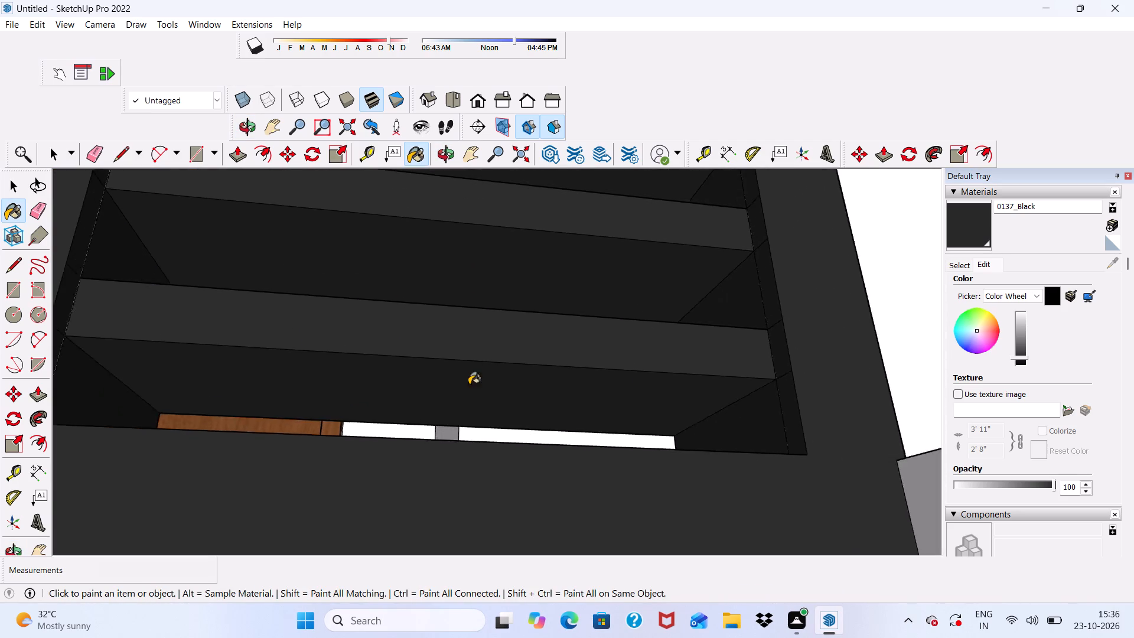
scroll(469, 385, "down", 20)
scroll(426, 298, "up", 8)
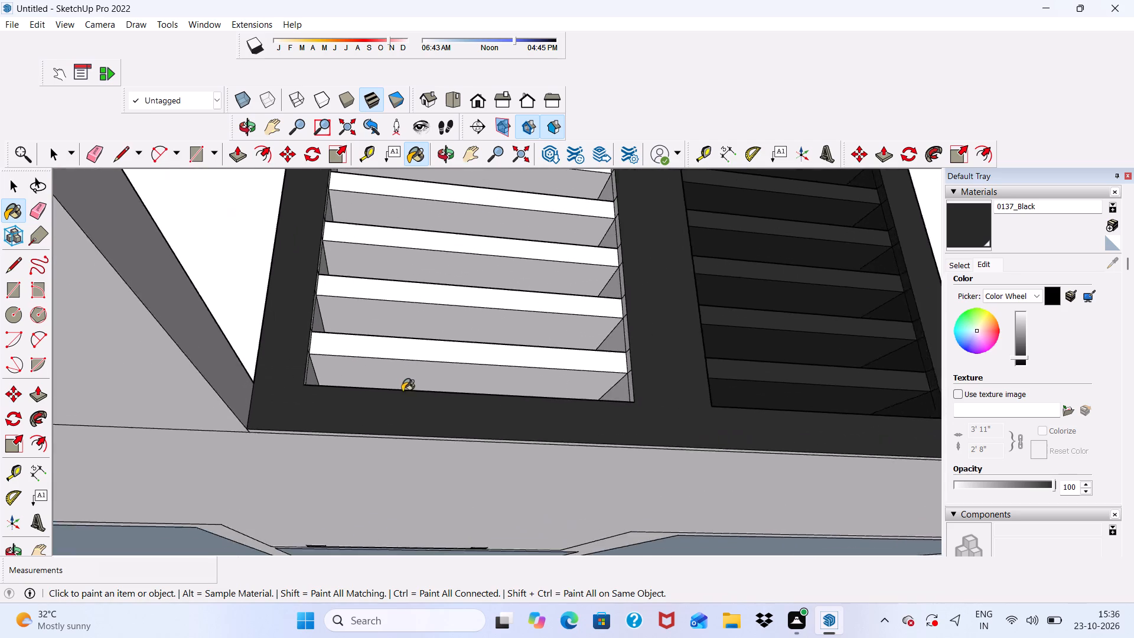
scroll(402, 392, "up", 6)
left_click(389, 357)
scroll(296, 390, "up", 3)
scroll(214, 375, "up", 4)
left_click(208, 363)
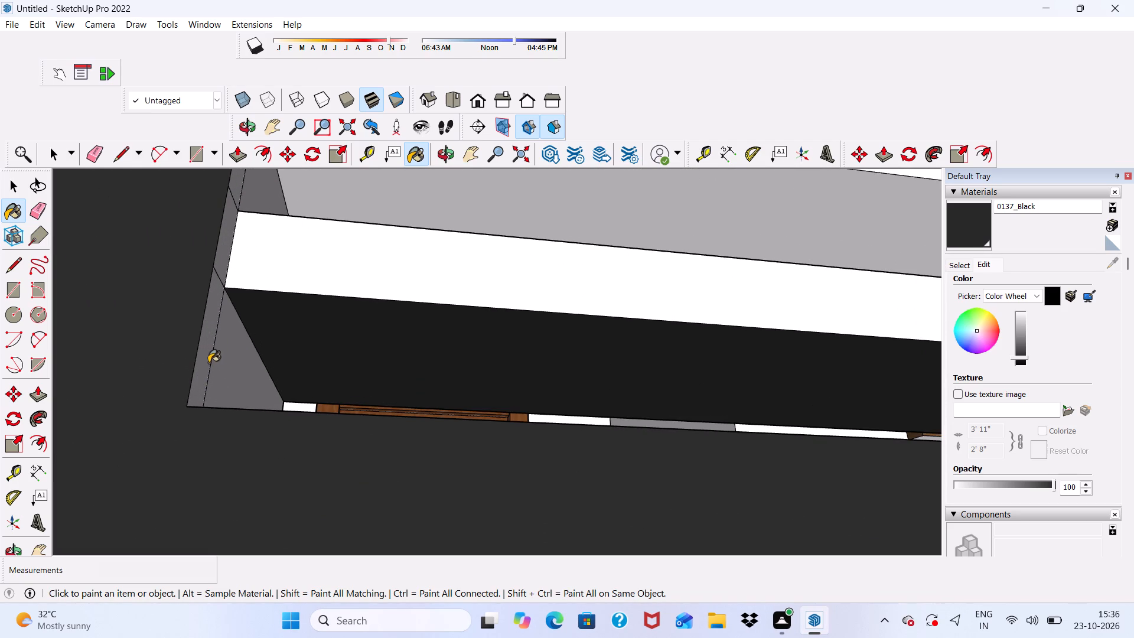
left_click(220, 372)
left_click(279, 271)
left_click(223, 246)
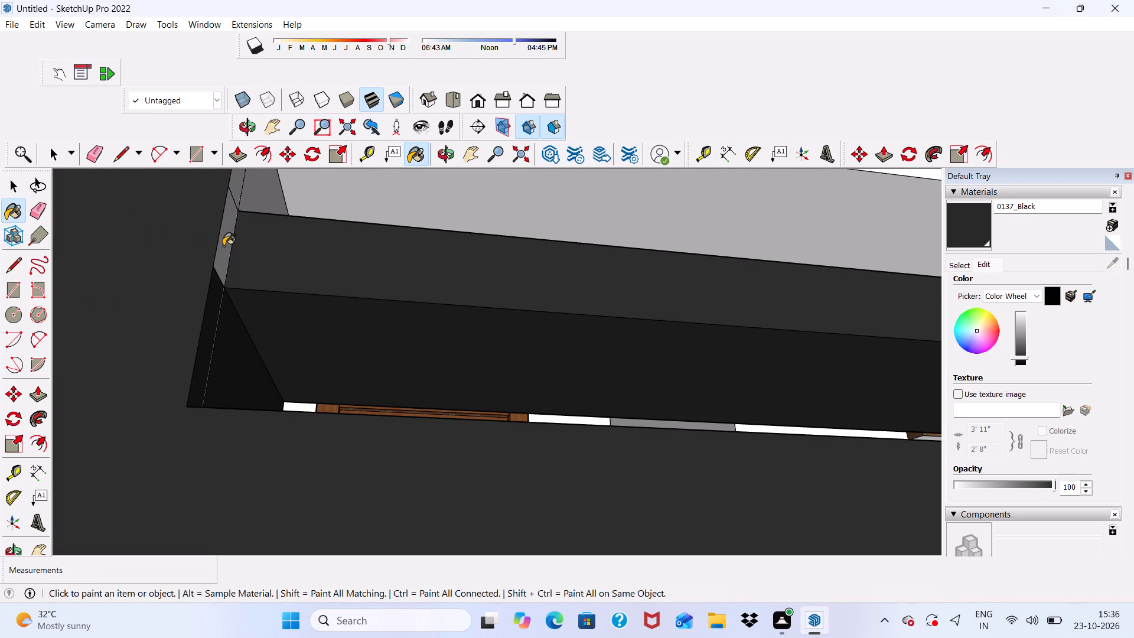
Paint the left gate panel's bottom rail upper faces and the right inner frame faces beside and below its bottom slat with 0137_Black.
scroll(352, 291, "down", 3)
scroll(499, 329, "down", 4)
middle_click_drag(443, 364, 492, 494)
scroll(768, 391, "up", 4)
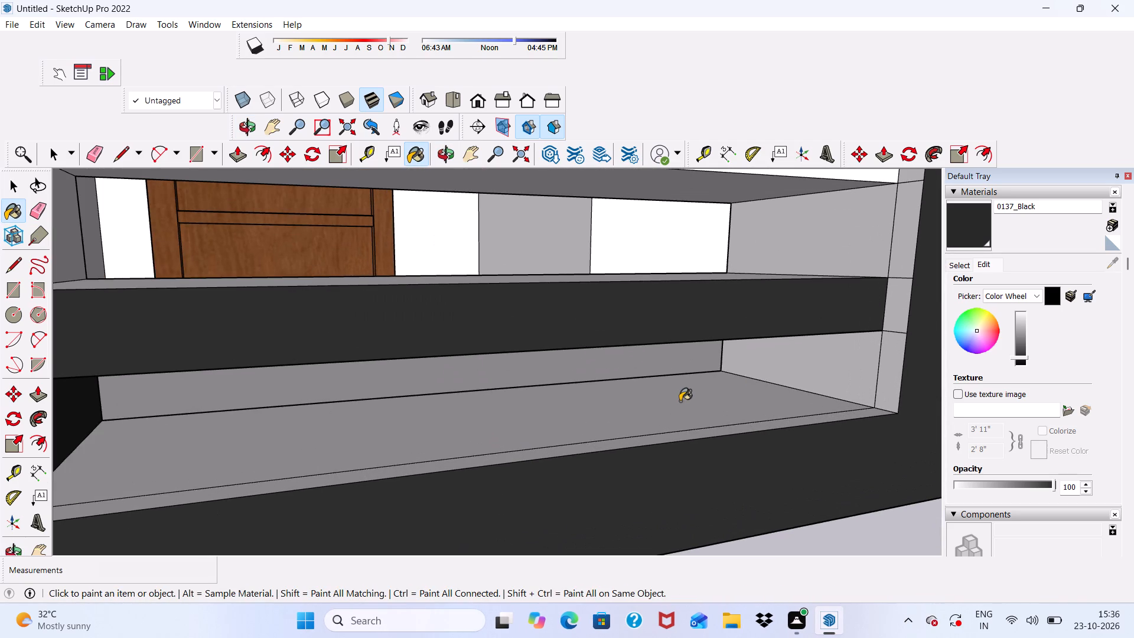
left_click(680, 401)
left_click(693, 441)
scroll(768, 433, "up", 7)
left_click(764, 424)
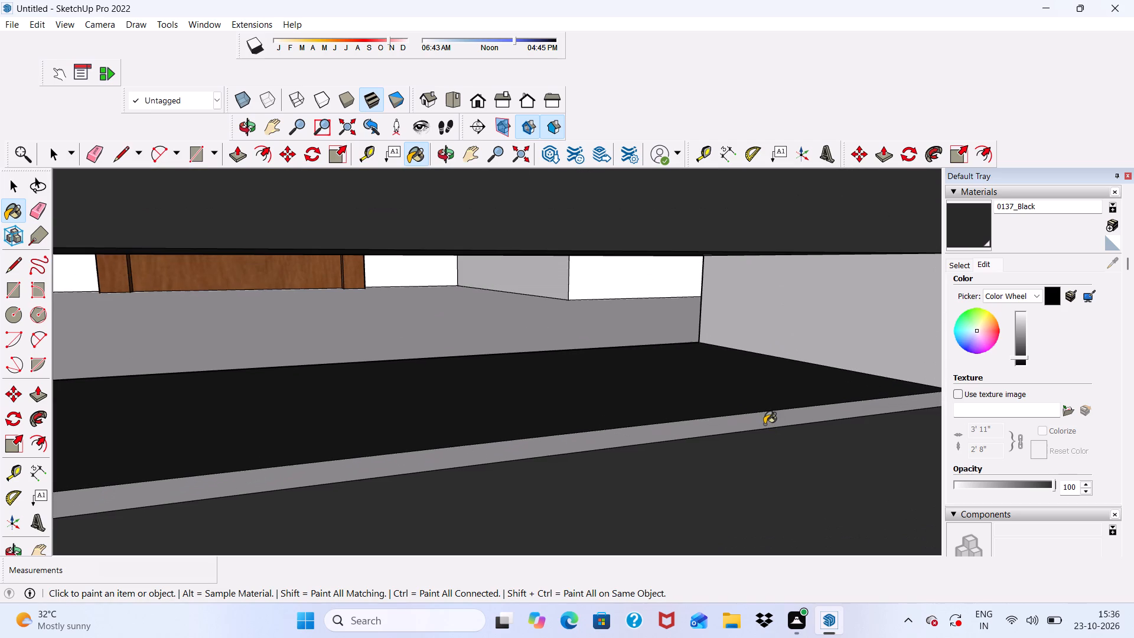
left_click(753, 313)
scroll(644, 285, "down", 9)
scroll(666, 308, "up", 6)
scroll(664, 274, "down", 1)
scroll(664, 274, "up", 2)
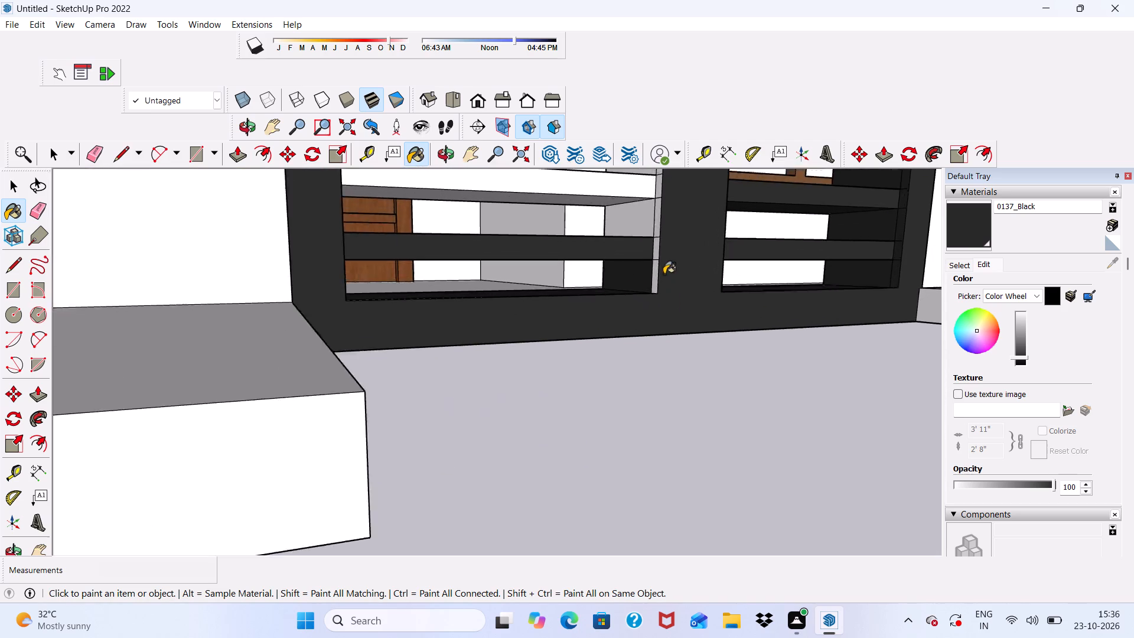
scroll(664, 274, "up", 7)
left_click(650, 233)
left_click(648, 301)
Paint the upper face of the left panel's bottom slat and the right inner frame faces above it with 0137_Black.
middle_click_drag(615, 236, 563, 396)
left_click(524, 320)
left_click(656, 289)
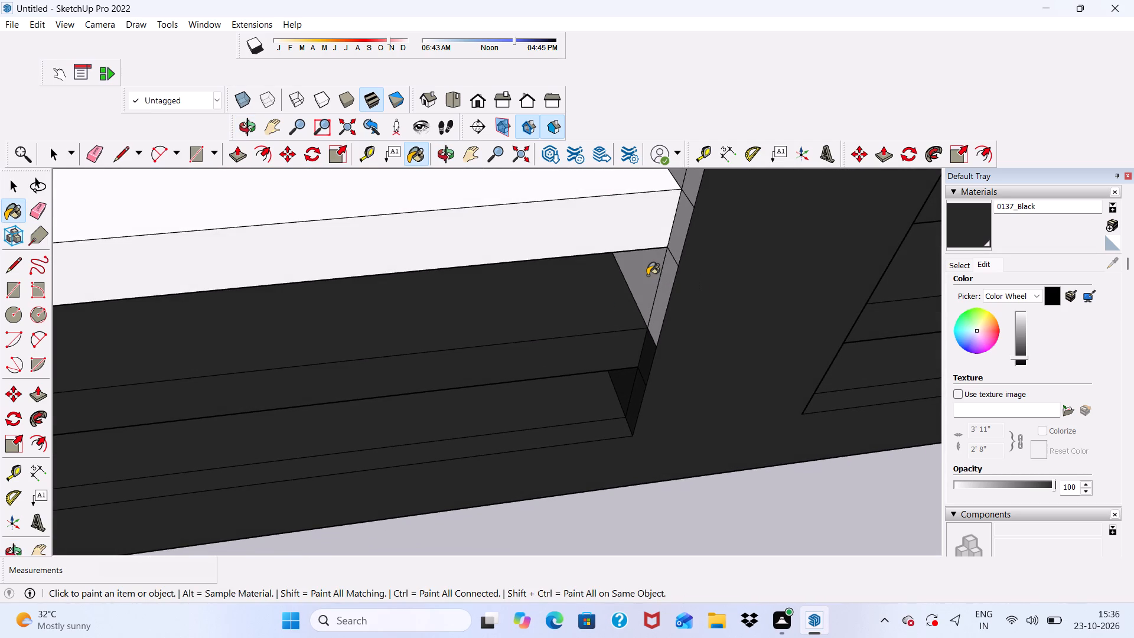
left_click(647, 275)
left_click(667, 289)
Paint the front and upper face of the left panel's second slat from the bottom, and the right frame faces beside and above it, with 0137_Black.
left_click(683, 227)
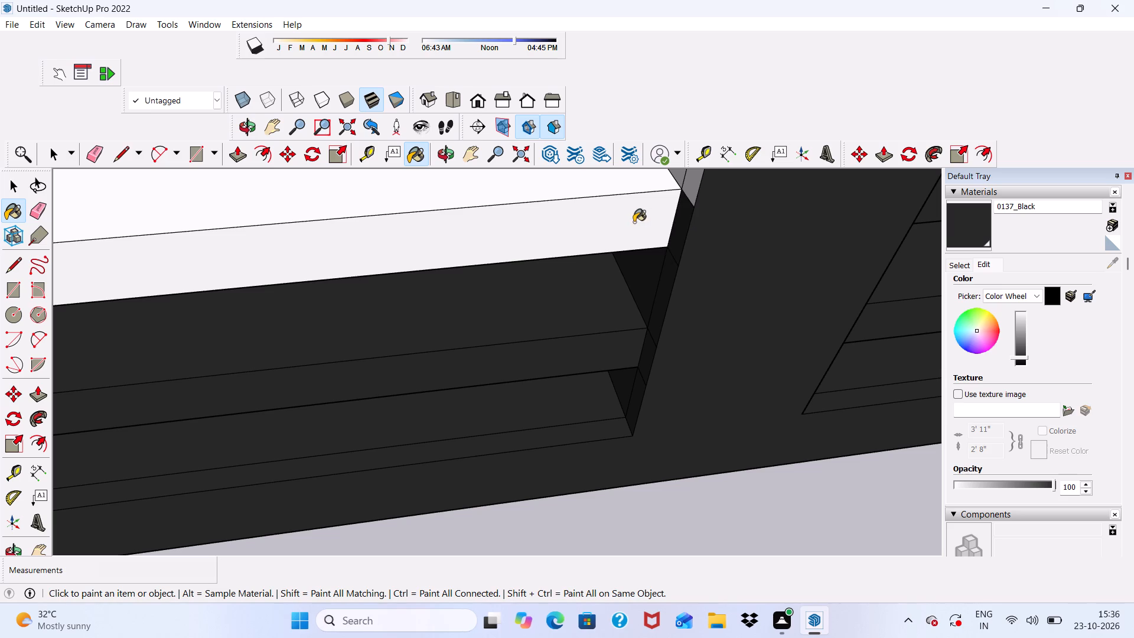
left_click(631, 222)
left_click(584, 188)
scroll(584, 190, "down", 5)
scroll(625, 263, "down", 6)
scroll(627, 217, "up", 3)
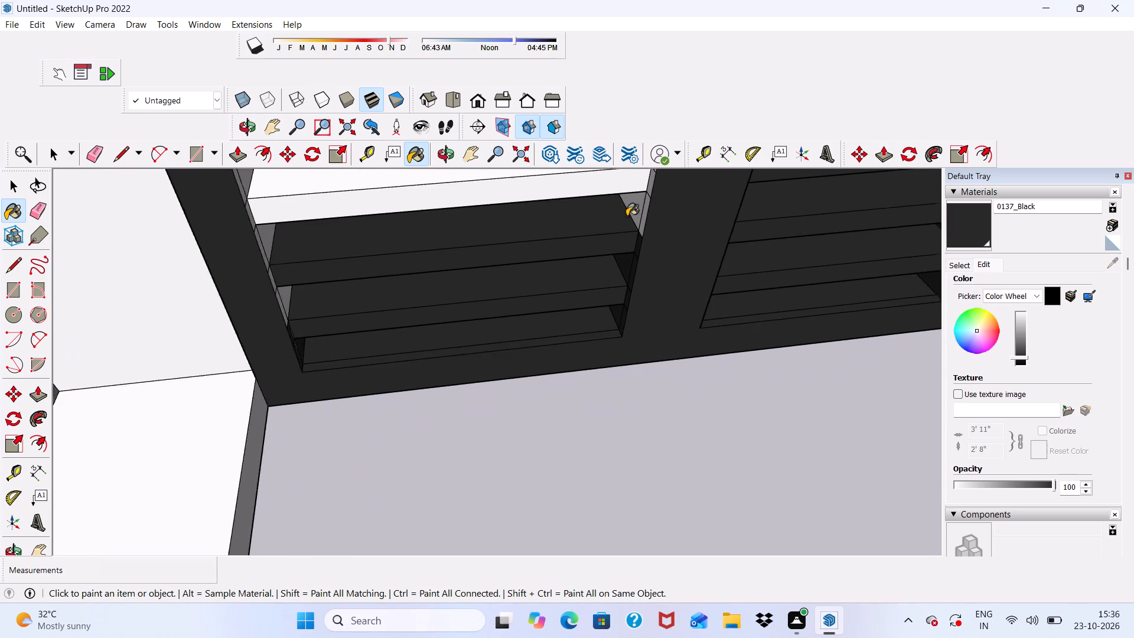
scroll(627, 216, "up", 2)
left_click(642, 203)
left_click_drag(650, 212, 653, 219)
Paint the left inner frame faces above, beside and below the left panel's second slat from the bottom with 0137_Black.
scroll(654, 222, "down", 6)
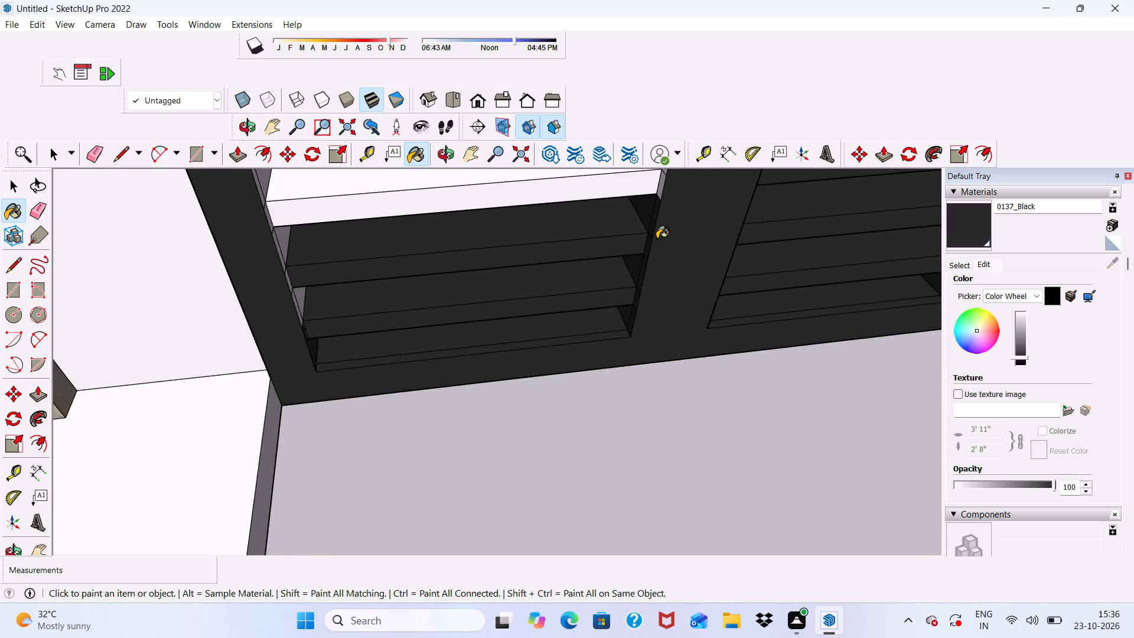
scroll(657, 239, "down", 5)
scroll(657, 239, "up", 1)
scroll(657, 239, "down", 4)
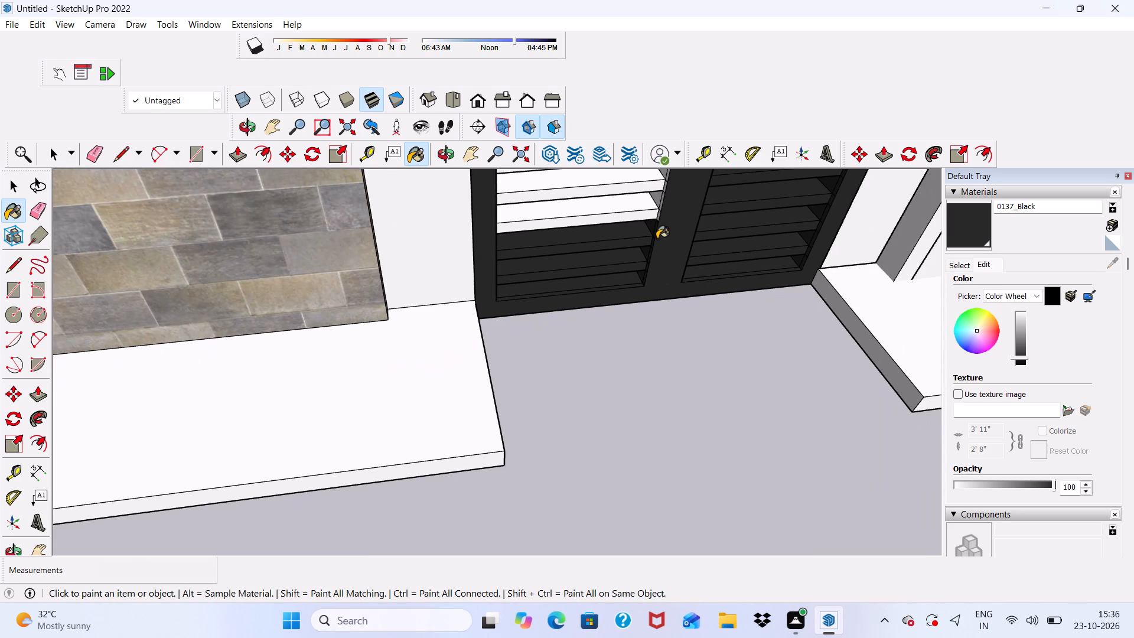
scroll(565, 266, "down", 7)
middle_click_drag(572, 283, 449, 114)
scroll(552, 289, "up", 20)
scroll(552, 289, "up", 2)
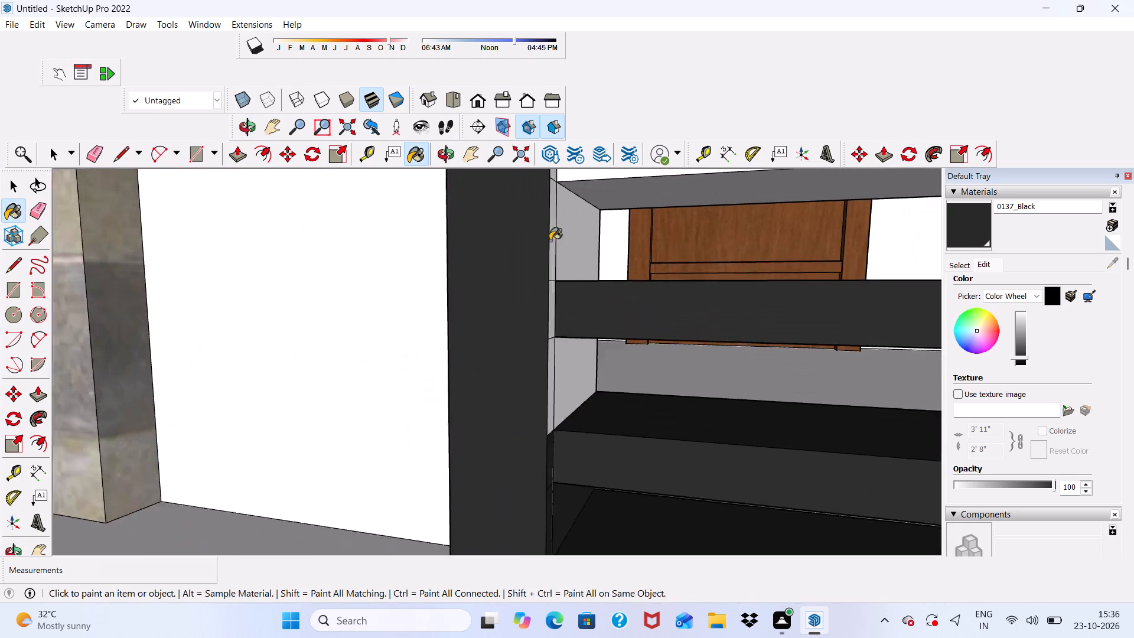
scroll(550, 240, "up", 6)
left_click(559, 217)
scroll(567, 328, "up", 3)
left_click(560, 348)
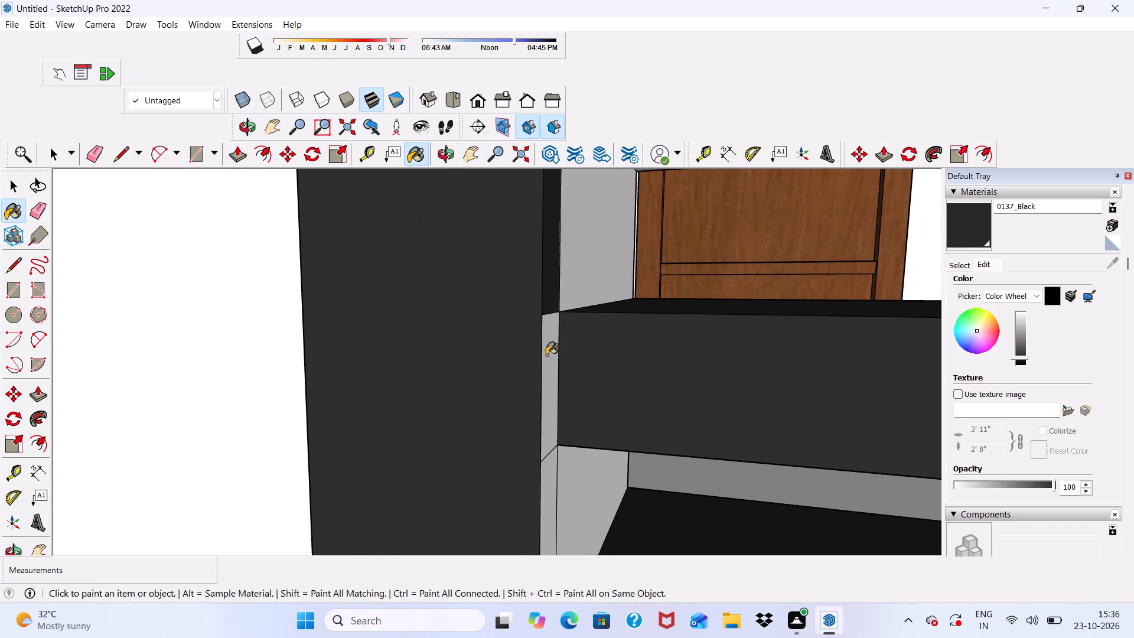
left_click(546, 355)
scroll(559, 467, "up", 1)
left_click(558, 471)
left_click(549, 479)
left_click(562, 479)
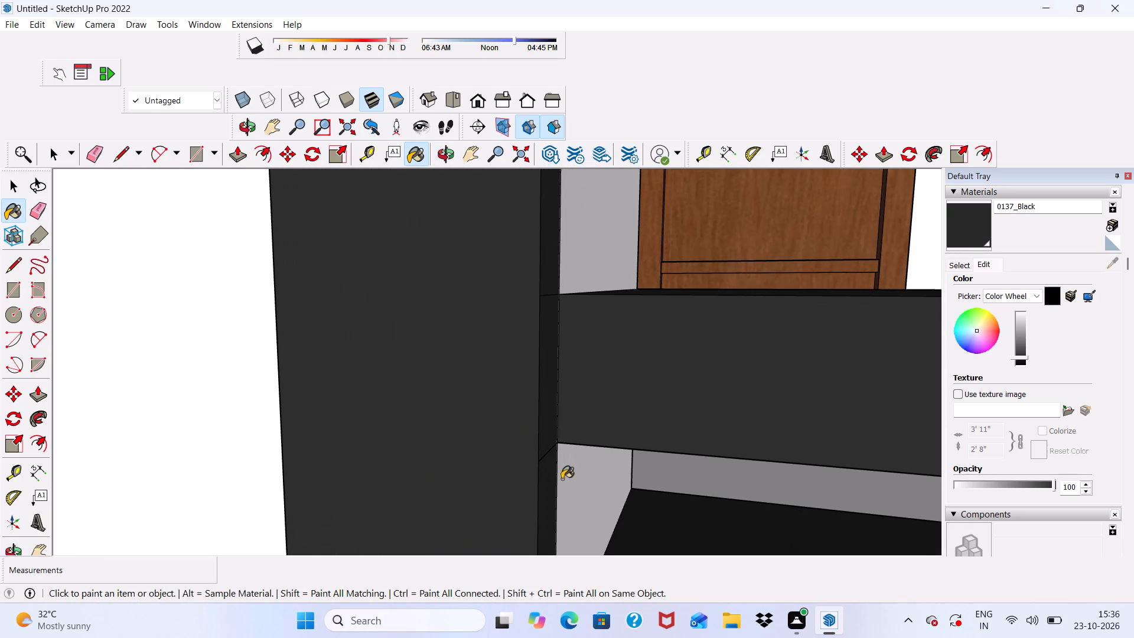
scroll(504, 365, "down", 6)
scroll(541, 276, "up", 6)
left_click(540, 261)
Paint the front of the left panel's third slat from the bottom and the left frame edge beside it with 0137_Black.
scroll(539, 294, "down", 10)
scroll(539, 172, "up", 4)
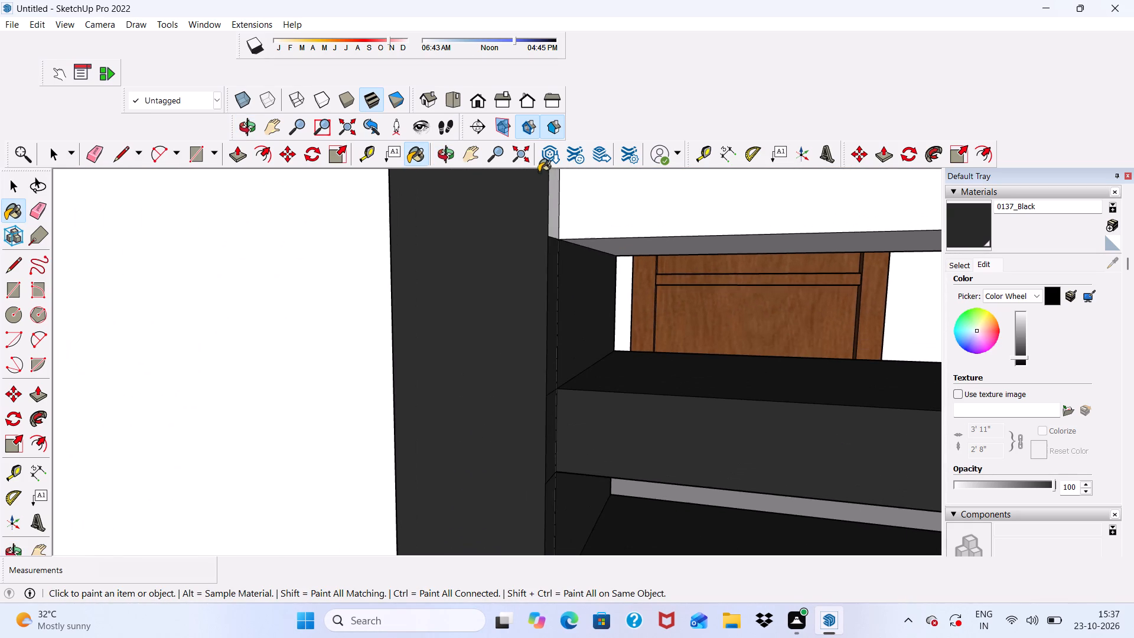
left_click(557, 201)
left_click(585, 205)
Paint the undersides of the left panel's second, third and fourth slats from the bottom with 0137_Black.
scroll(560, 236, "down", 8)
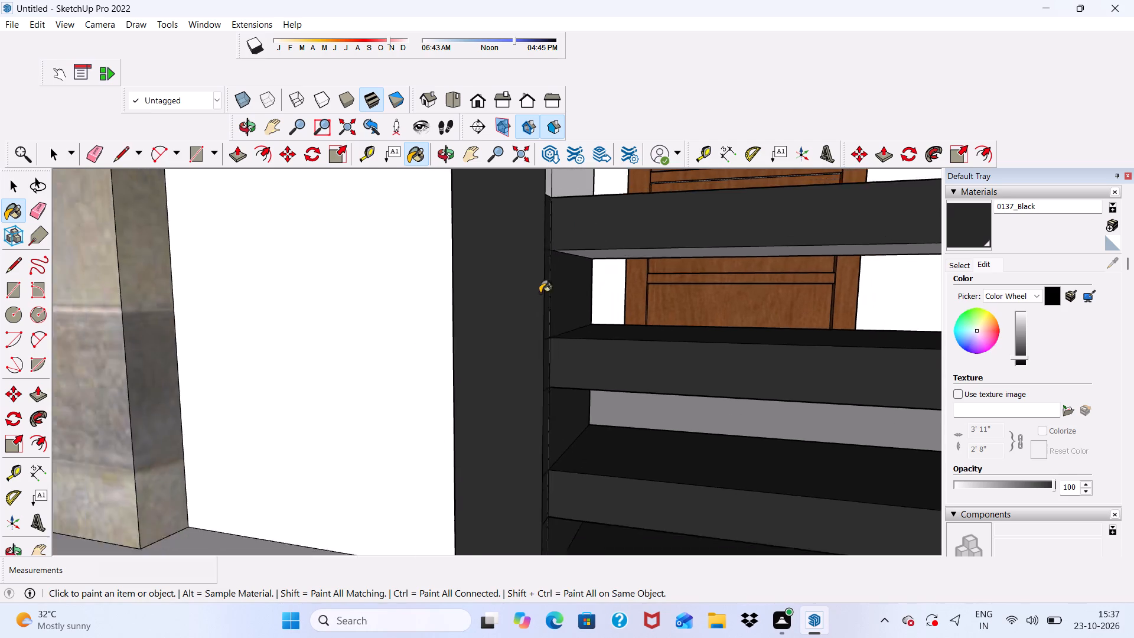
scroll(540, 293, "down", 1)
middle_click_drag(651, 274, 700, 254)
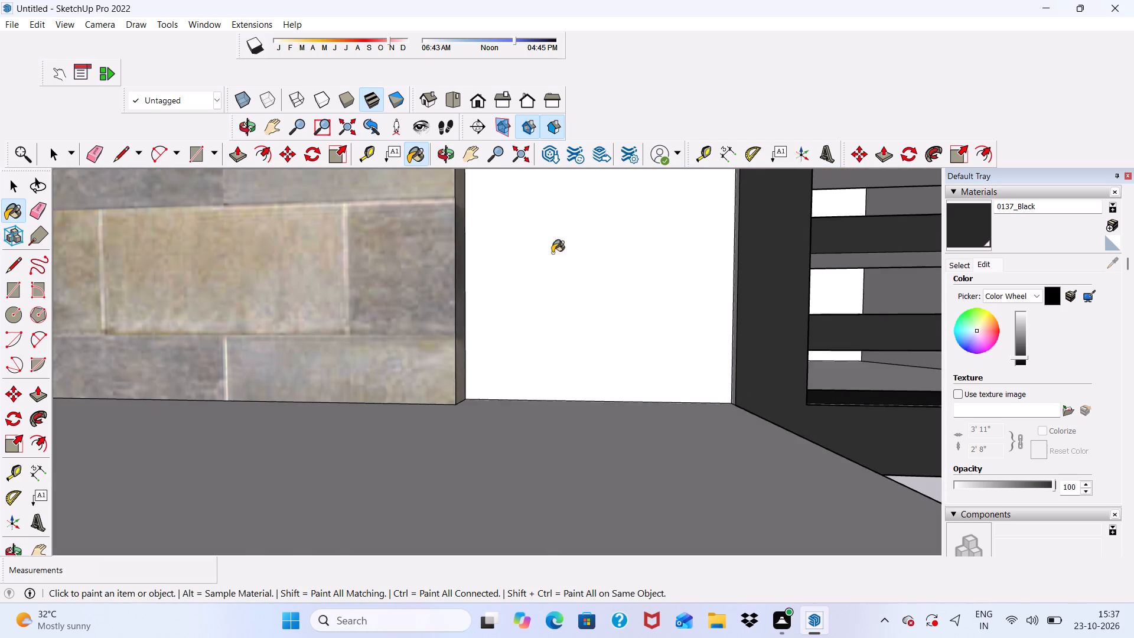
scroll(496, 279, "down", 5)
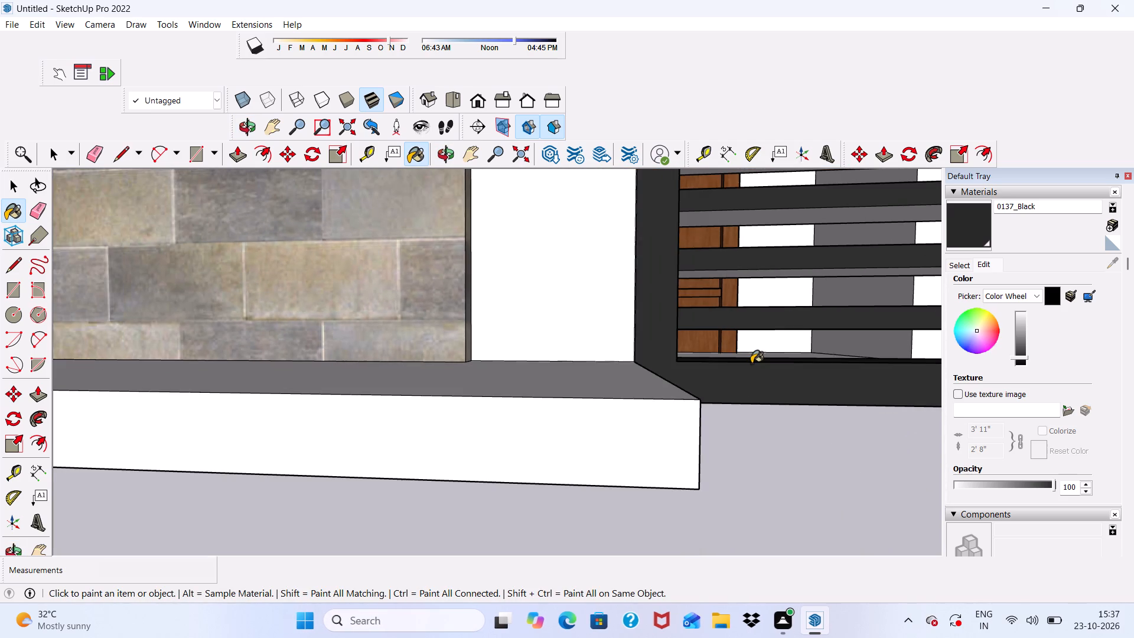
middle_click_drag(751, 363, 734, 272)
scroll(734, 272, "up", 4)
left_click(734, 272)
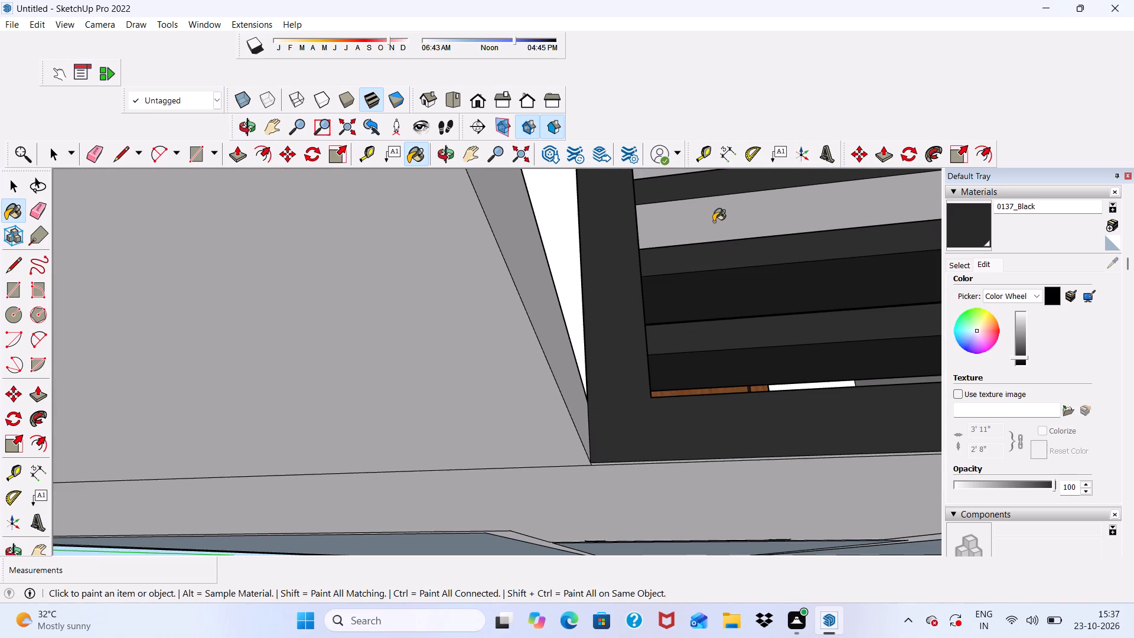
left_click(708, 208)
scroll(695, 227, "down", 5)
left_click(689, 187)
Paint the right inner frame faces from beside the left panel's third slat up to the fourth, and the fourth slat's front, with 0137_Black.
scroll(678, 223, "down", 4)
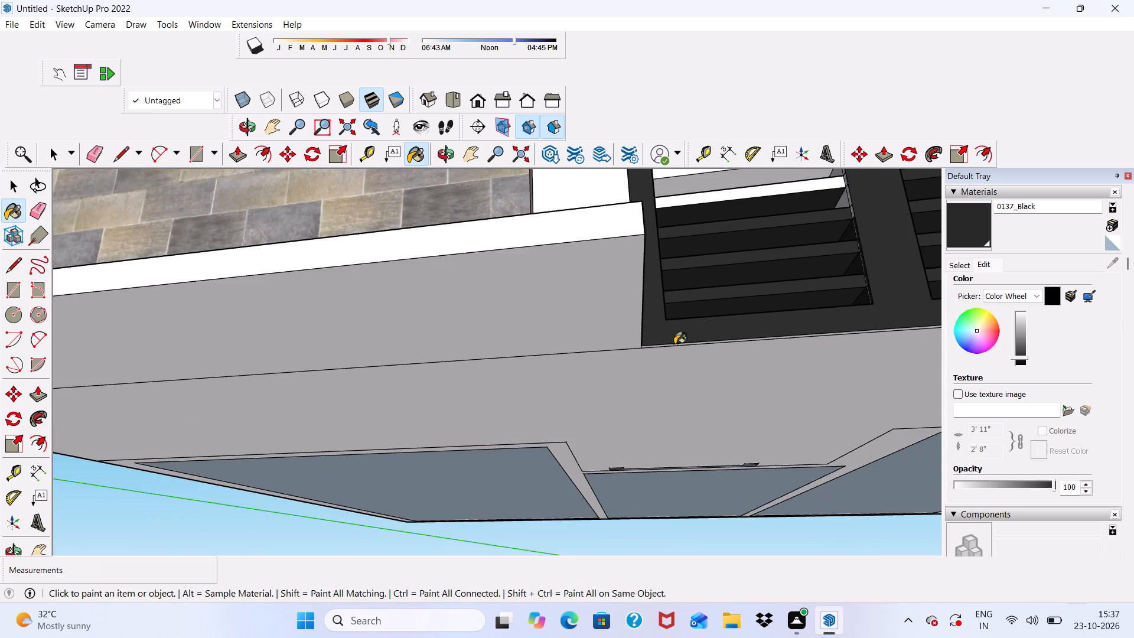
scroll(674, 344, "down", 6)
scroll(696, 262, "up", 5)
middle_click_drag(697, 246, 817, 333)
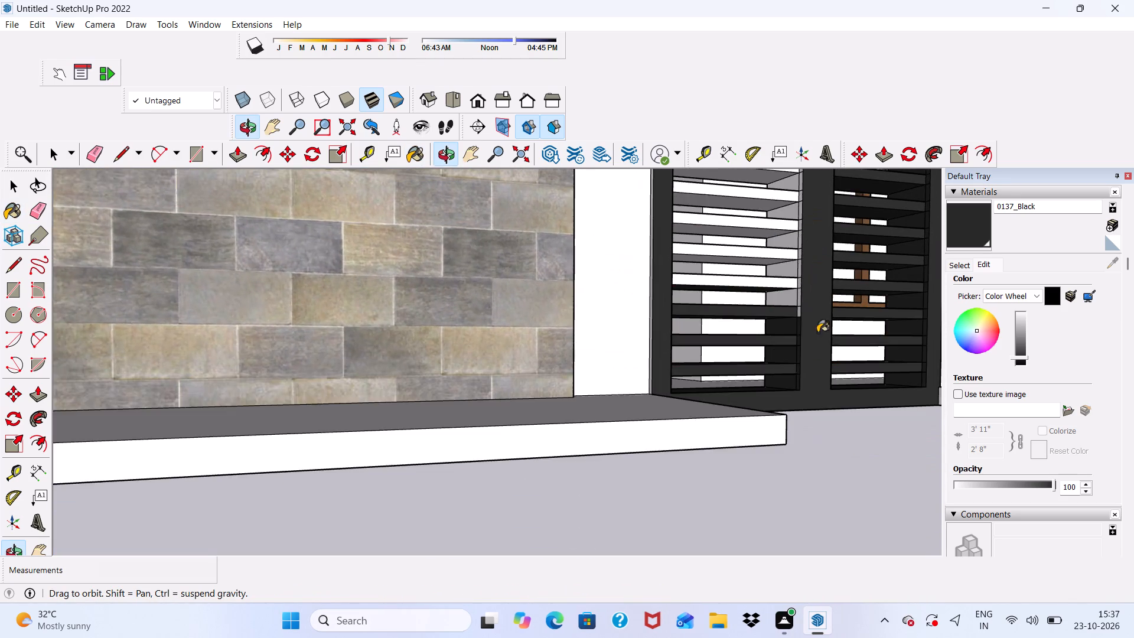
scroll(803, 298, "up", 14)
left_click(767, 301)
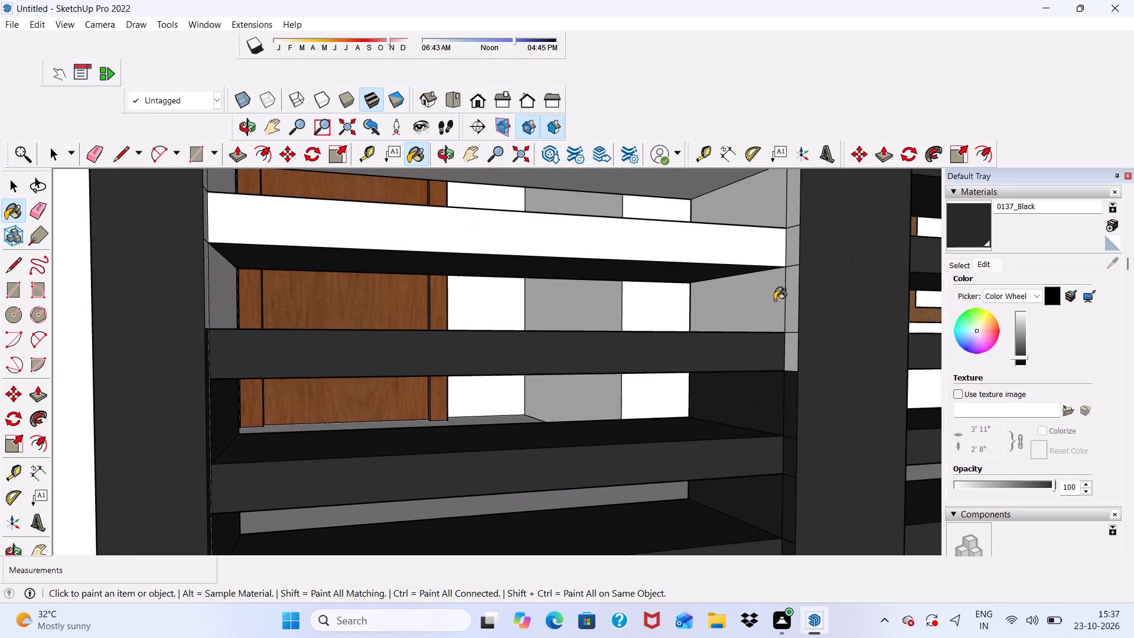
left_click(794, 291)
left_click(794, 358)
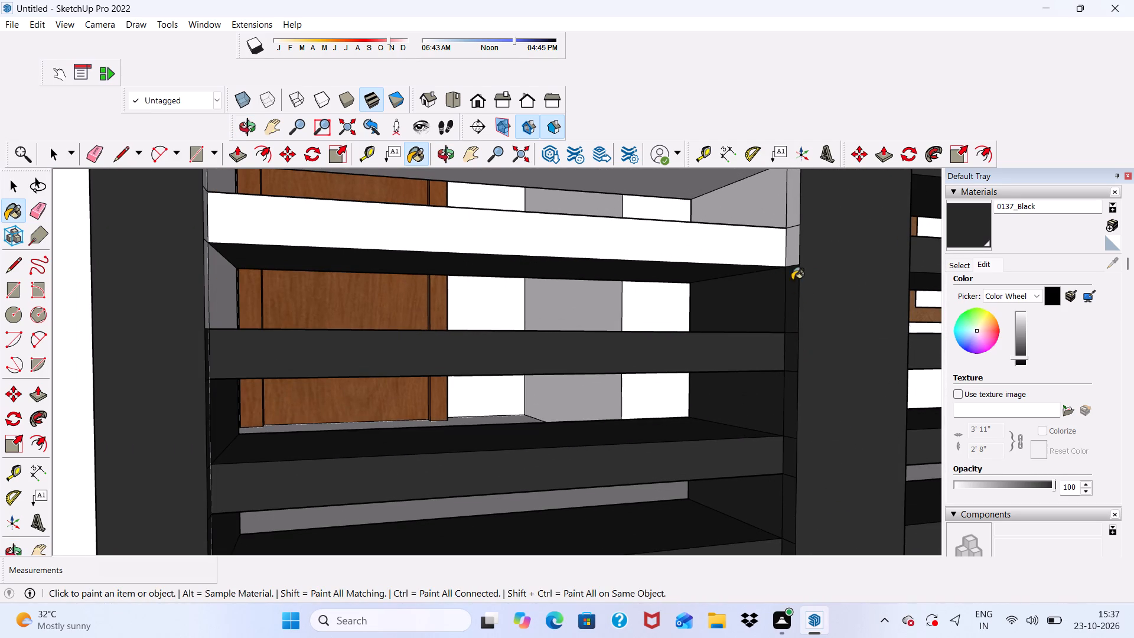
left_click(792, 240)
left_click(767, 242)
Paint the upper face of the left panel's third slat from the bottom and the left inner frame faces above it with 0137_Black.
scroll(736, 267, "down", 2)
scroll(679, 297, "up", 1)
middle_click_drag(591, 311, 500, 406)
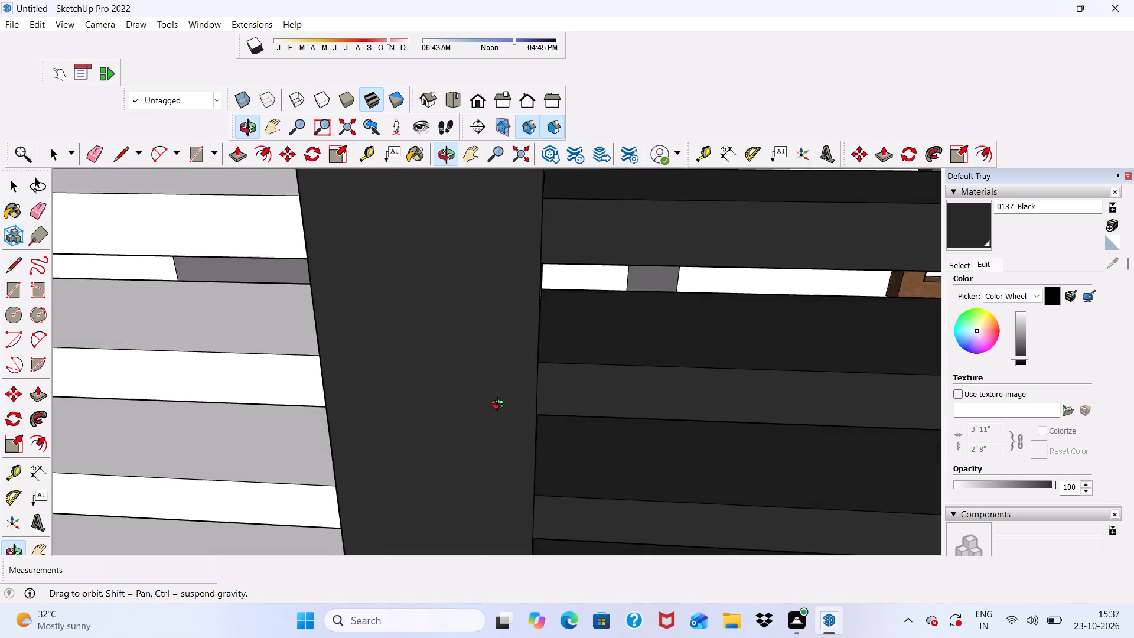
middle_click_drag(500, 406, 577, 310)
scroll(577, 310, "down", 6)
middle_click_drag(602, 385, 575, 506)
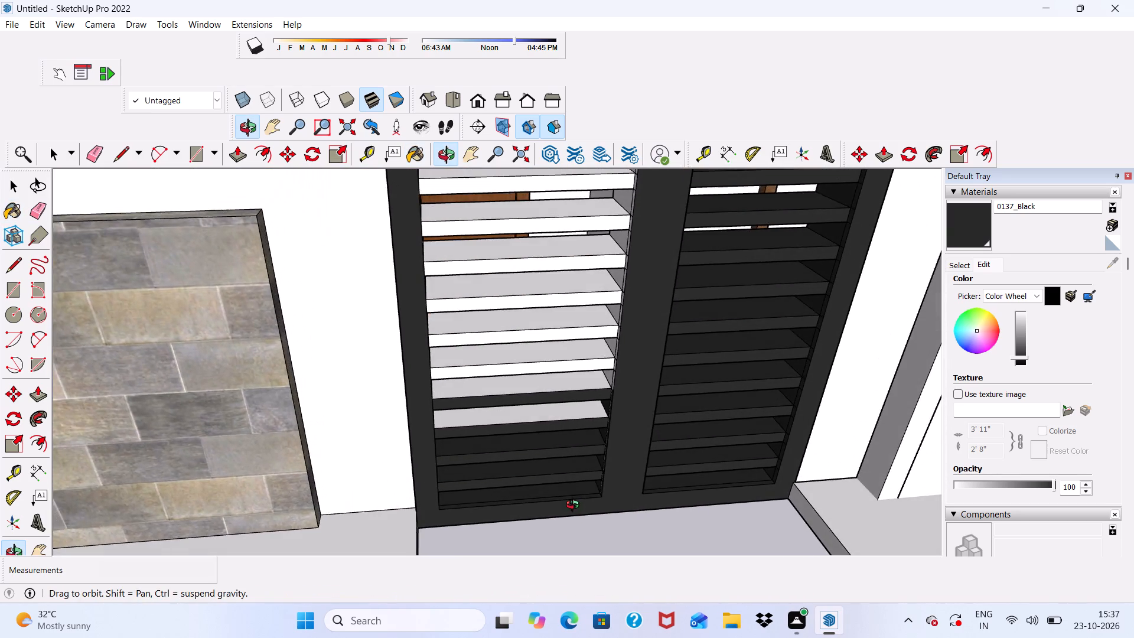
middle_click_drag(575, 506, 575, 506)
scroll(529, 414, "up", 10)
left_click(519, 419)
scroll(328, 455, "up", 4)
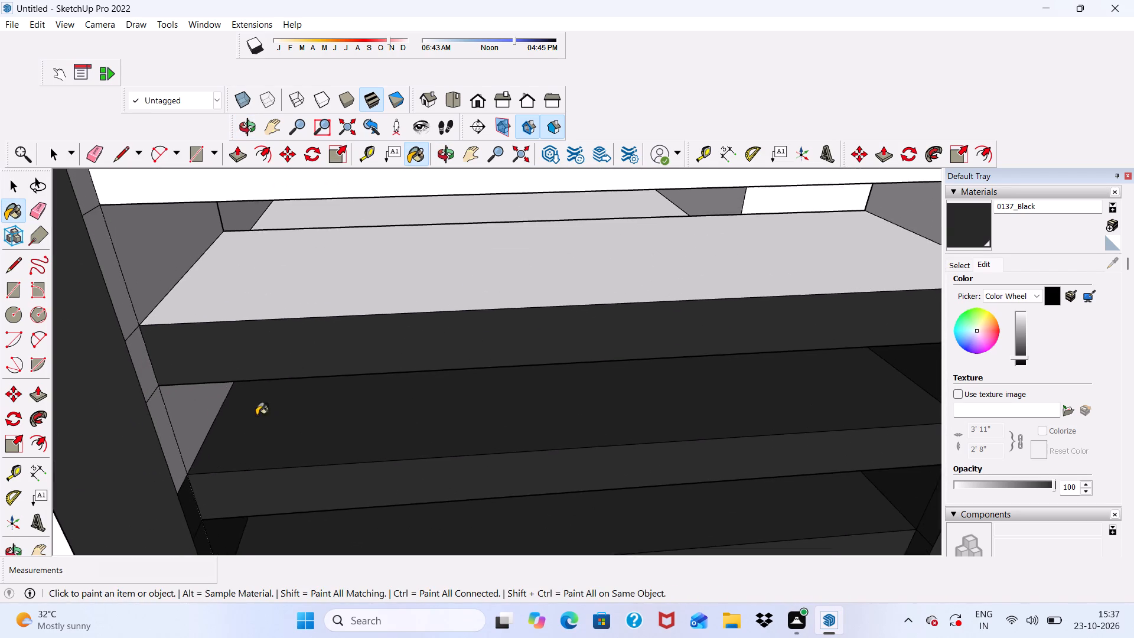
scroll(147, 414, "up", 1)
left_click(197, 416)
left_click(173, 435)
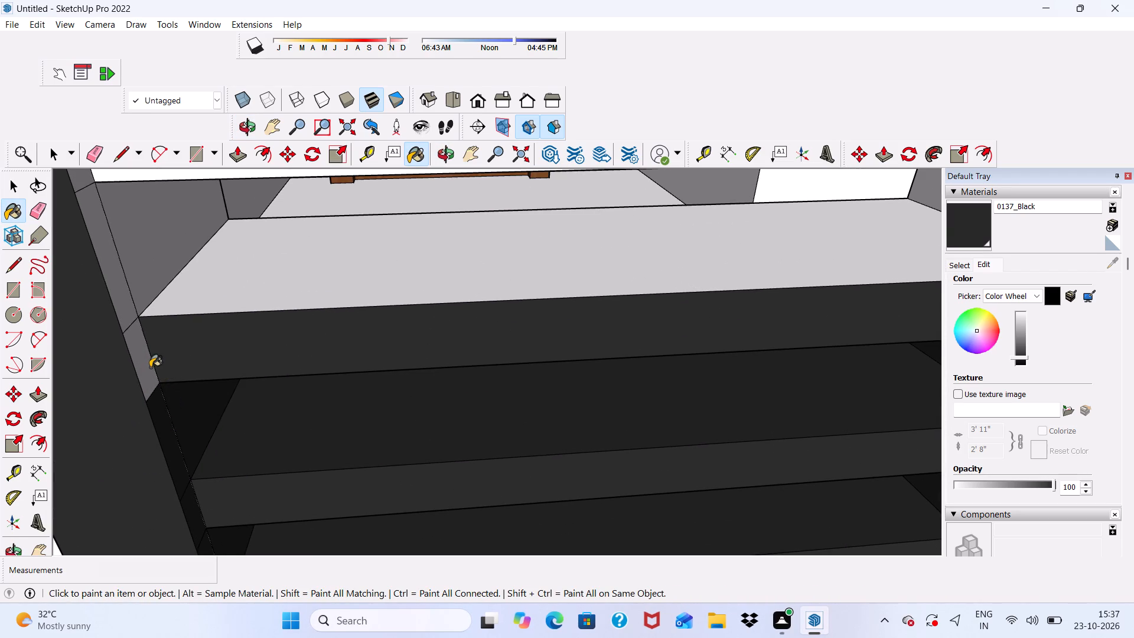
Paint the left inner frame faces beside and above the left panel's fourth slat from the bottom, and that slat's upper face, with 0137_Black.
left_click_drag(150, 367, 139, 360)
left_click_drag(123, 302, 126, 288)
left_click_drag(135, 258, 145, 261)
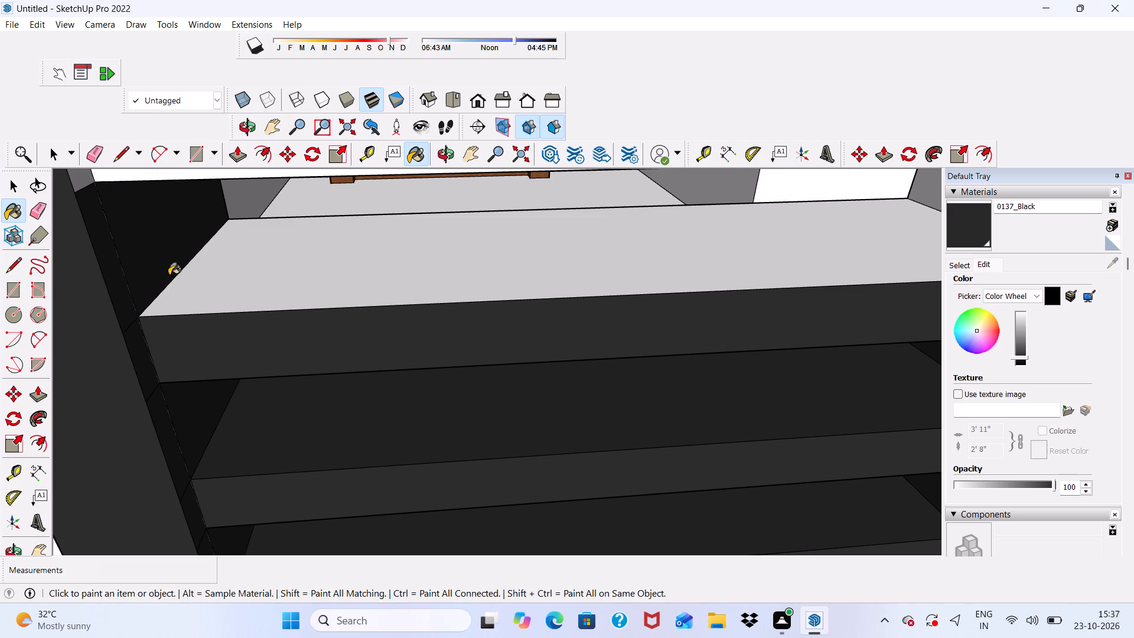
left_click(178, 279)
Paint the right inner frame faces above the left panel's fourth slat from the bottom with 0137_Black.
scroll(220, 307, "down", 6)
scroll(386, 357, "down", 5)
scroll(627, 317, "up", 6)
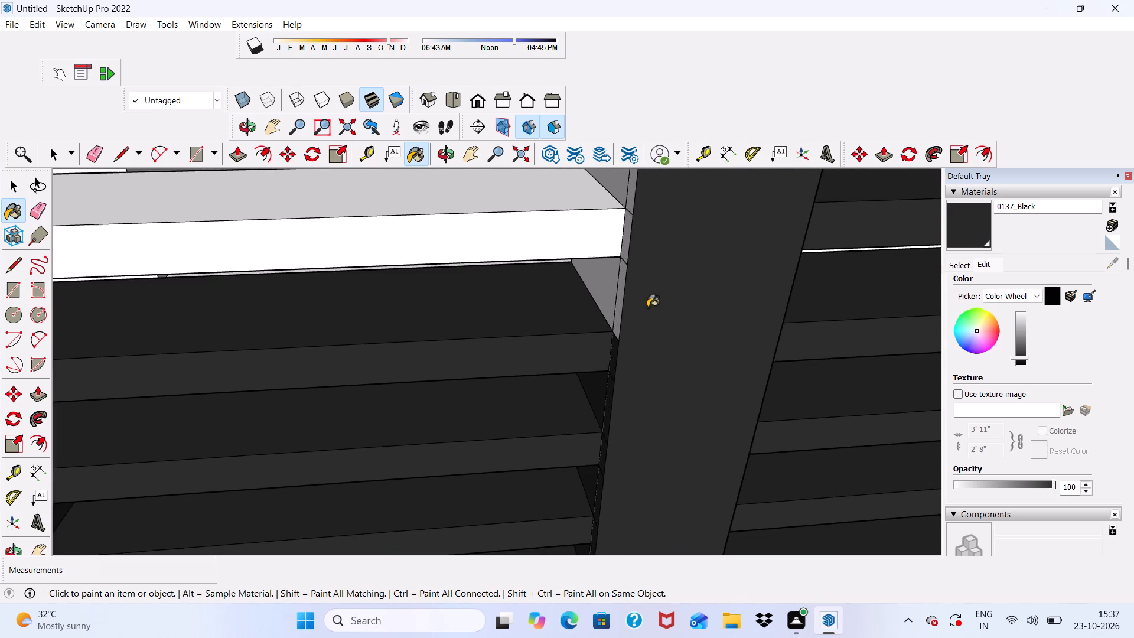
scroll(611, 297, "up", 2)
left_click(620, 296)
left_click(594, 284)
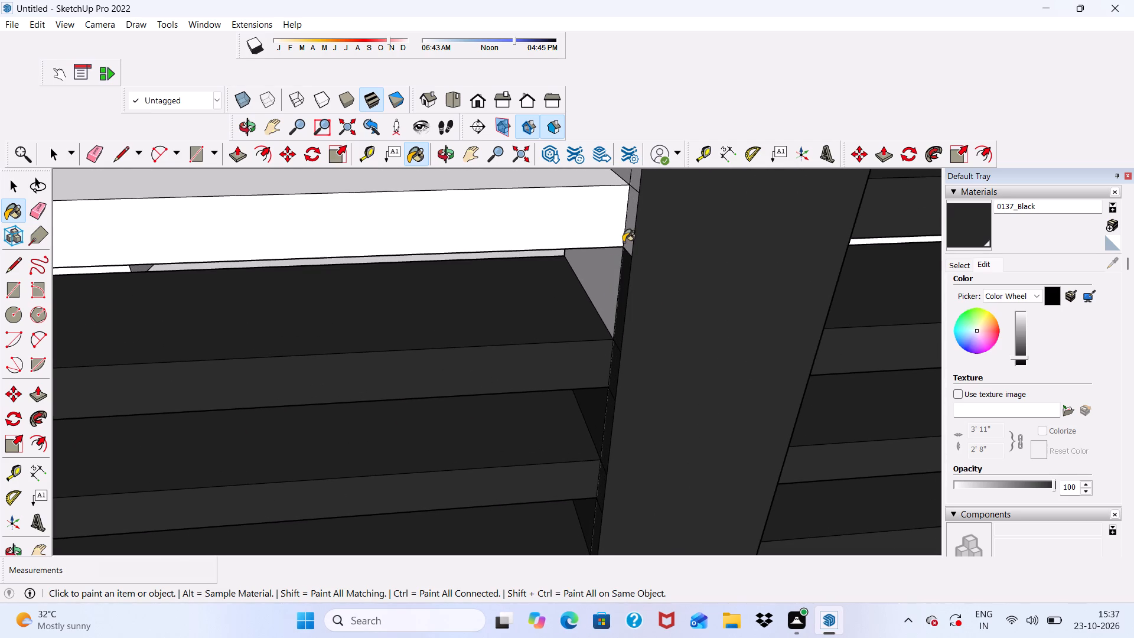
Paint the front and upper face of the left panel's lowest unpainted slat, and the right inner frame faces beside and above it, with 0137_Black.
left_click(623, 242)
left_click(579, 227)
left_click(627, 205)
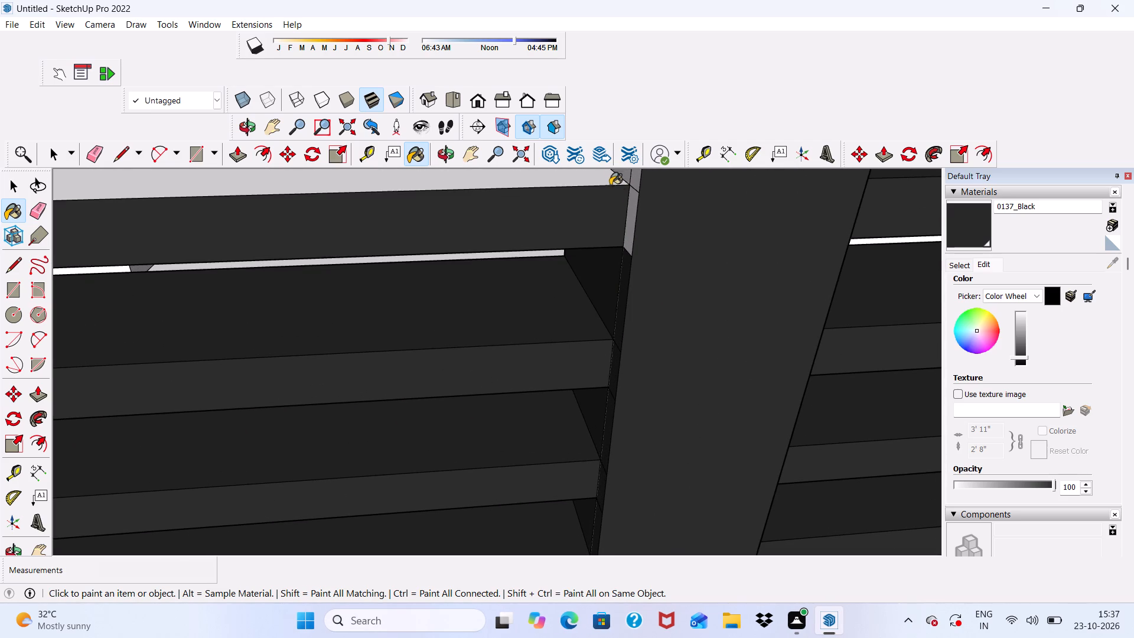
left_click(608, 183)
left_click(633, 201)
left_click(633, 188)
Paint the next slat up in the left panel, front and upper face, plus the right inner frame faces beside and above it, with 0137_Black.
scroll(627, 218, "down", 3)
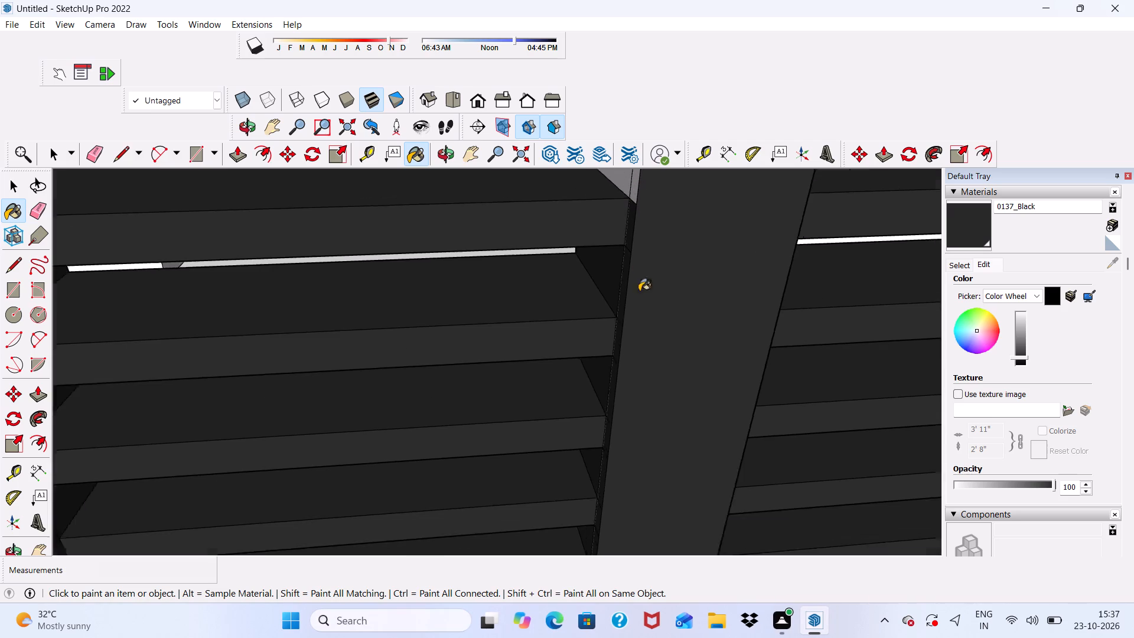
scroll(639, 291, "down", 11)
scroll(639, 276, "up", 5)
left_click(639, 274)
left_click(654, 278)
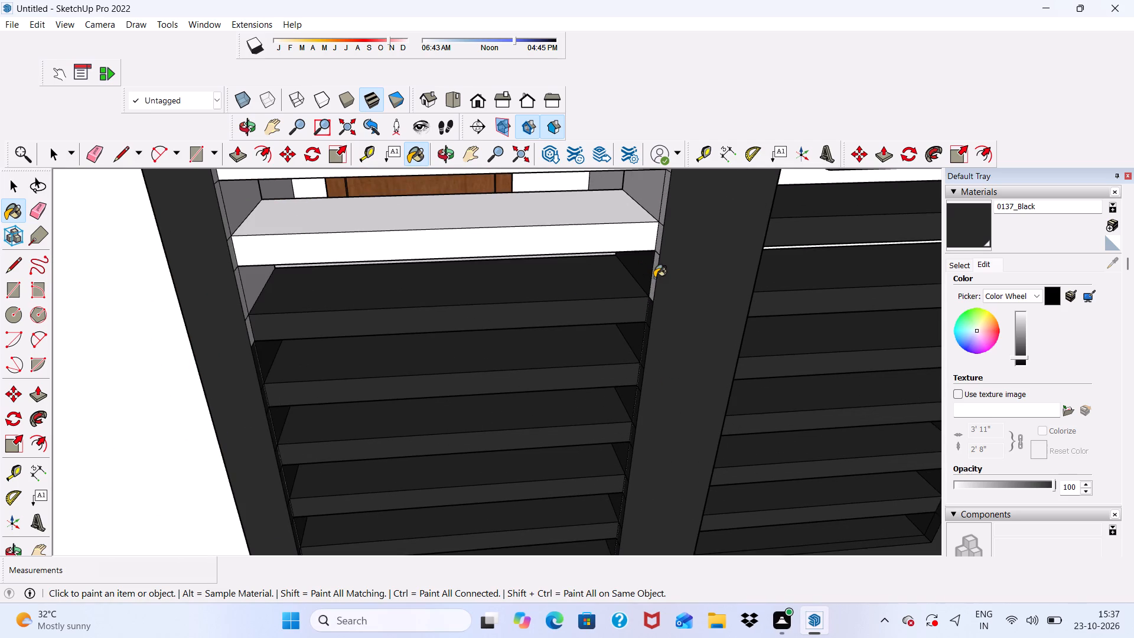
left_click(656, 245)
left_click(648, 224)
left_click(636, 214)
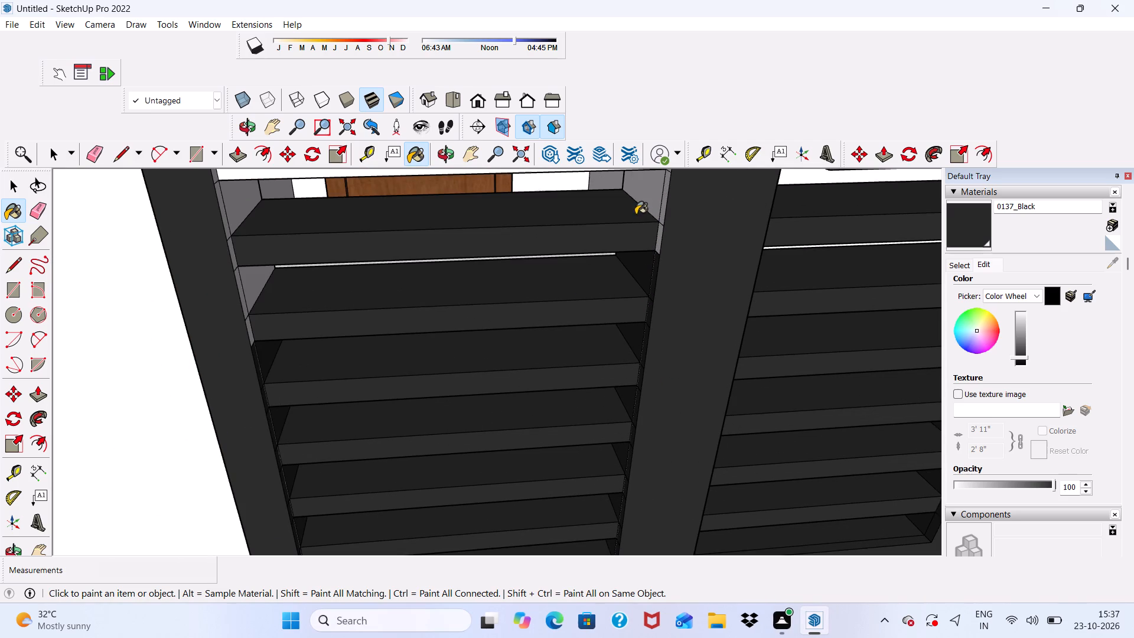
left_click(654, 198)
double_click(662, 199)
left_click(660, 233)
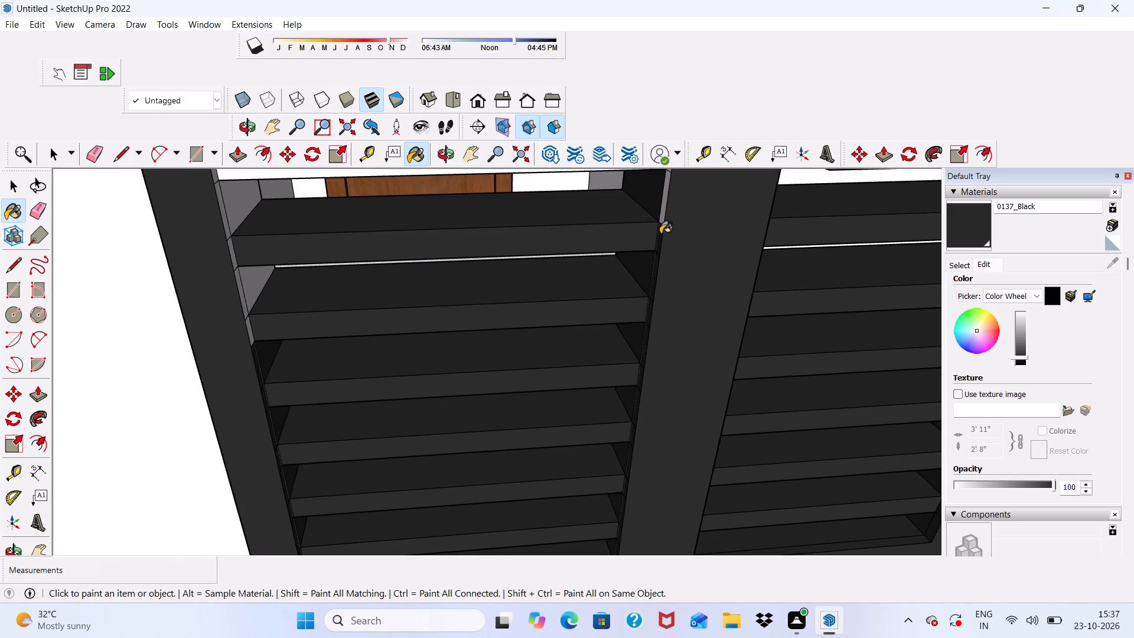
scroll(667, 211, "up", 2)
left_click(669, 196)
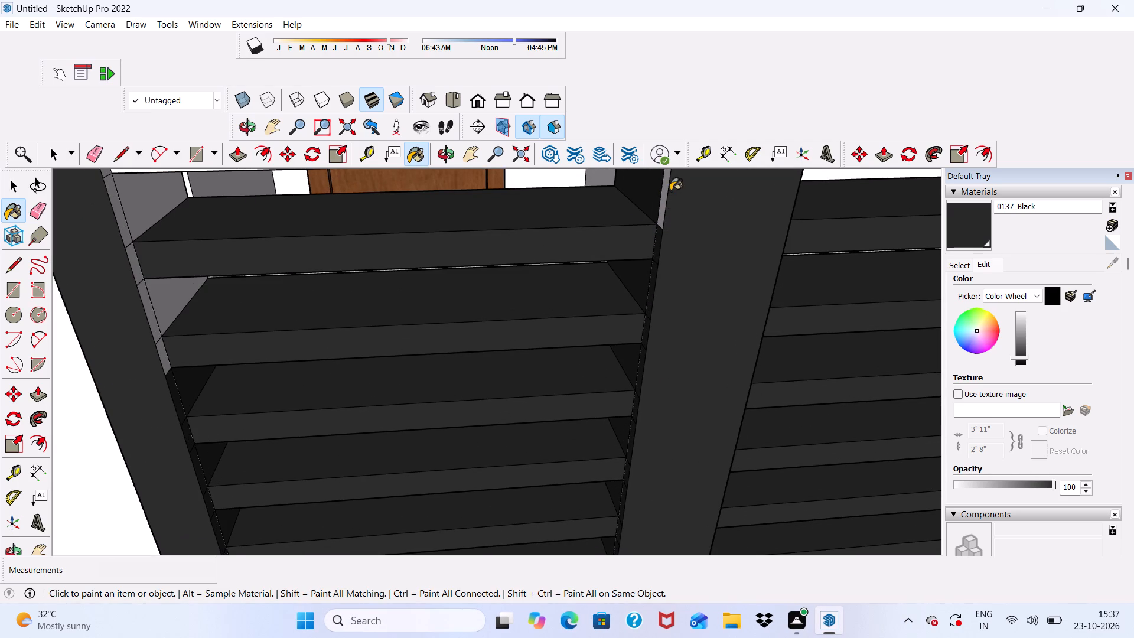
left_click(663, 191)
Paint the underside of the left panel's second-highest black slat and the left inner frame faces beside and above it with 0137_Black.
scroll(647, 218, "down", 5)
scroll(481, 396, "up", 1)
middle_click_drag(481, 394, 323, 246)
scroll(382, 289, "up", 8)
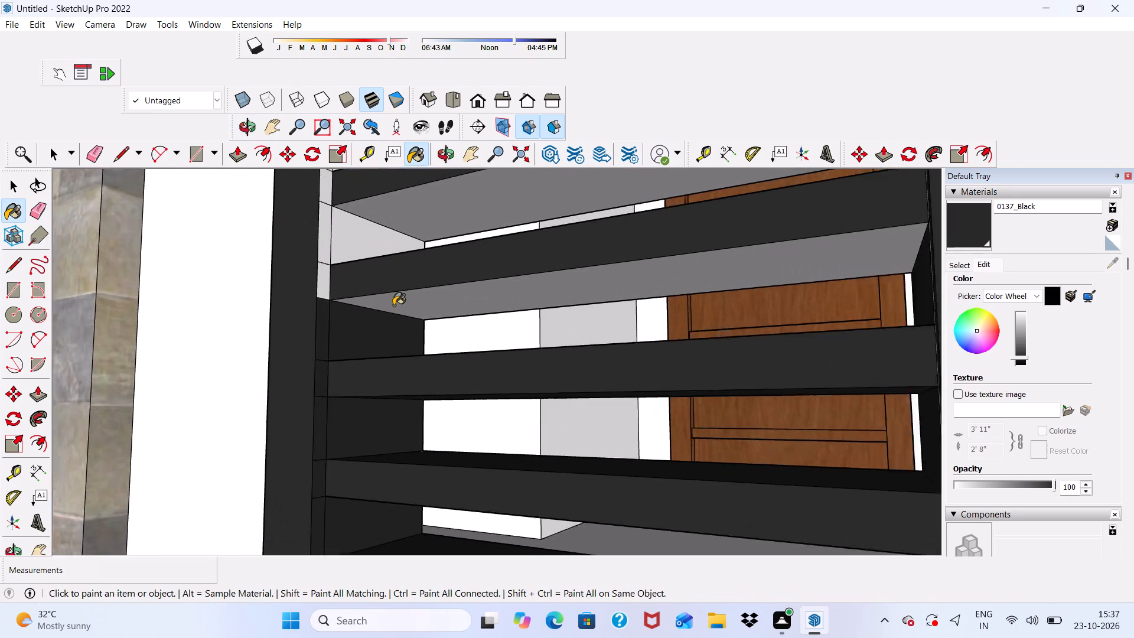
scroll(393, 305, "up", 2)
left_click(395, 307)
left_click(281, 269)
left_click_drag(289, 224, 291, 219)
left_click(296, 207)
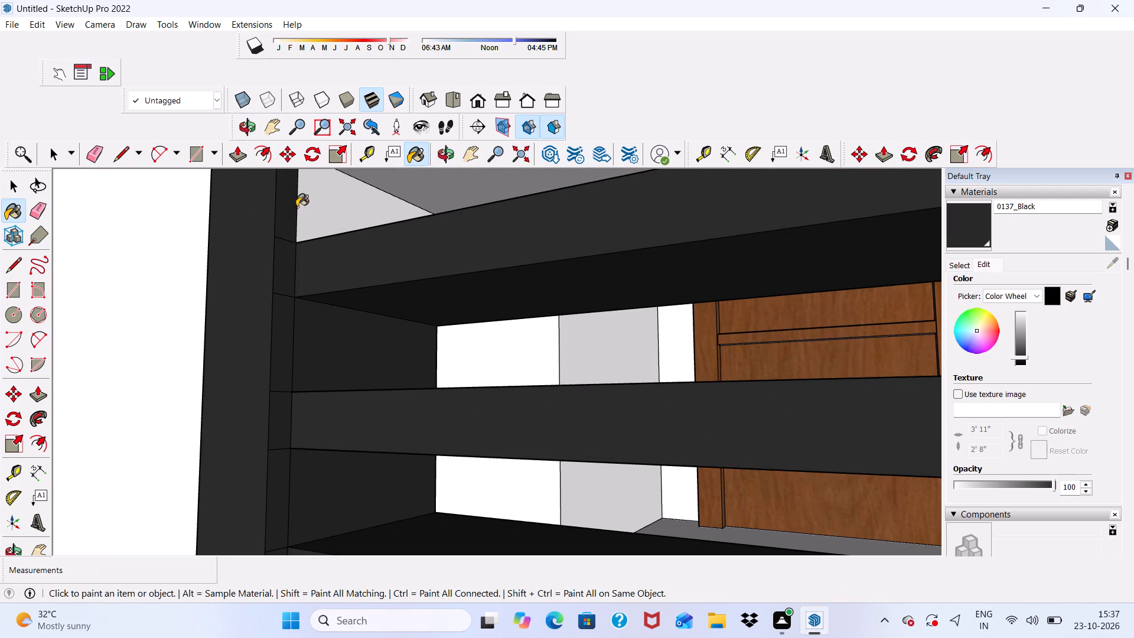
left_click(334, 216)
Paint the underside of the left panel's topmost black slat and the left inner frame faces beside and above it with 0137_Black.
scroll(346, 253, "down", 11)
scroll(416, 241, "up", 4)
left_click(414, 227)
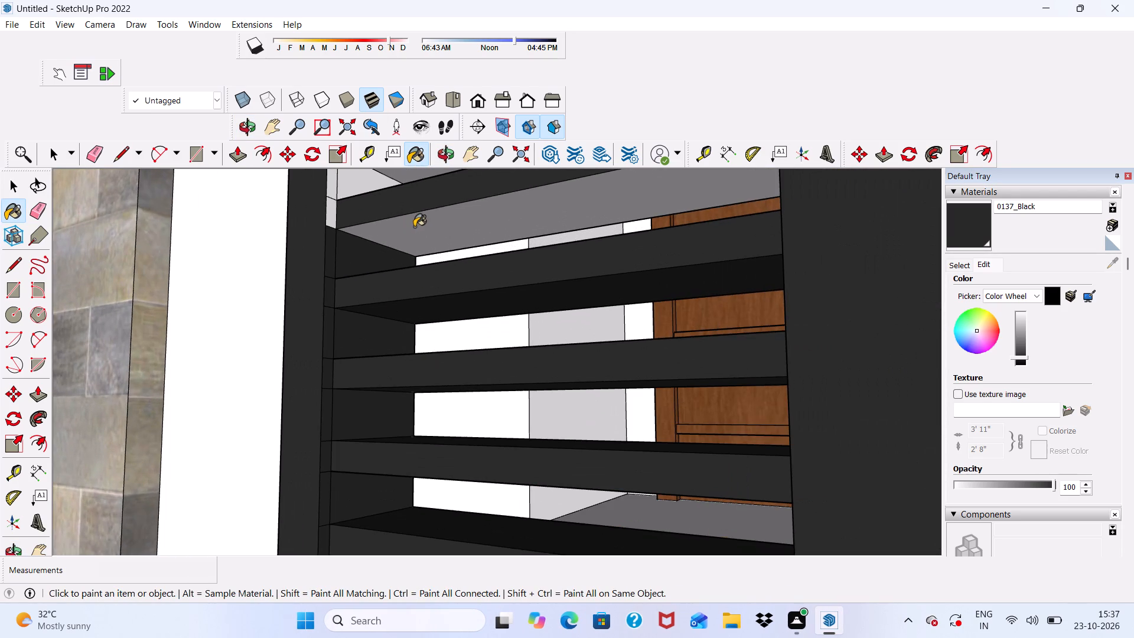
scroll(343, 220, "up", 4)
left_click(329, 200)
left_click(329, 170)
left_click(351, 183)
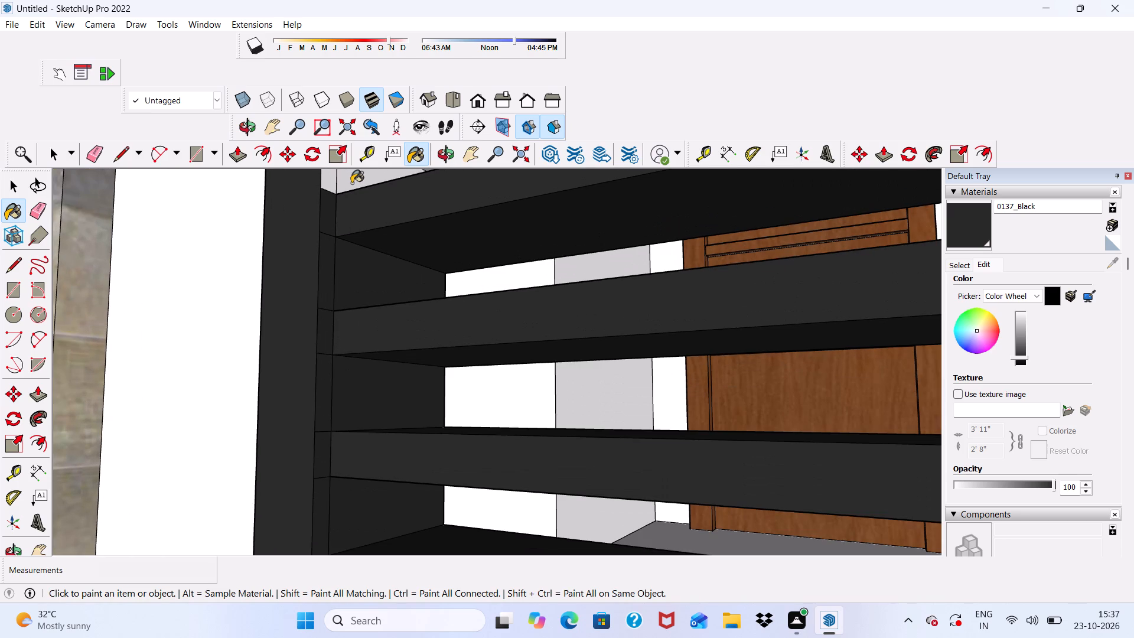
Paint all visible faces of the left panel's lowest white slat, and the left inner frame faces beside and above it, with 0137_Black.
scroll(384, 280, "down", 19)
scroll(415, 274, "up", 13)
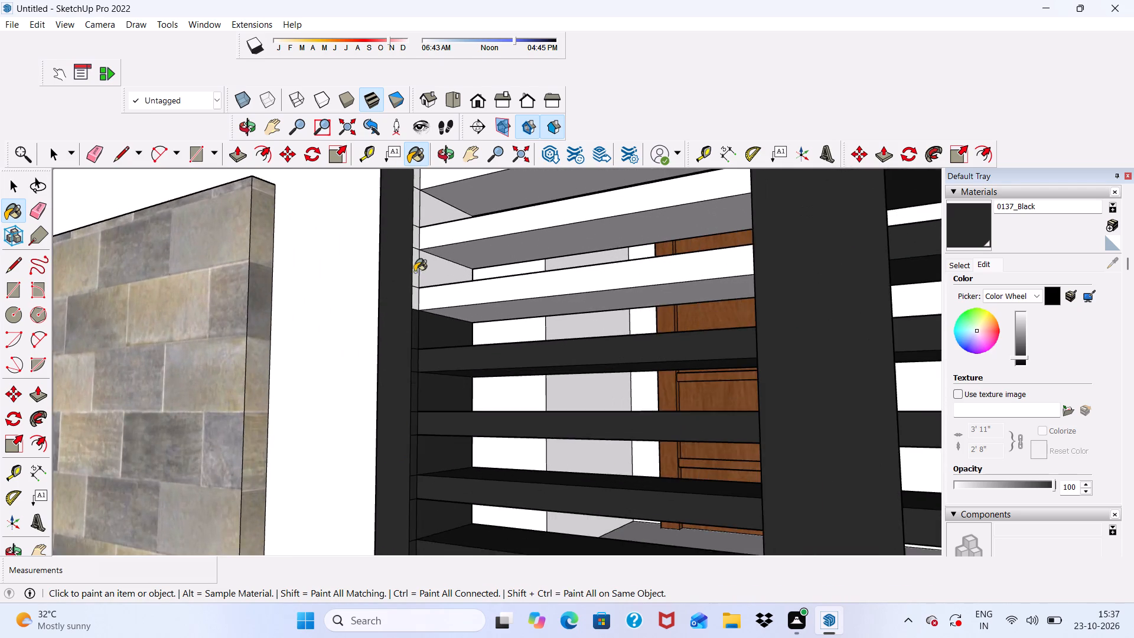
scroll(415, 272, "up", 8)
left_click(413, 272)
left_click(431, 269)
left_click(415, 339)
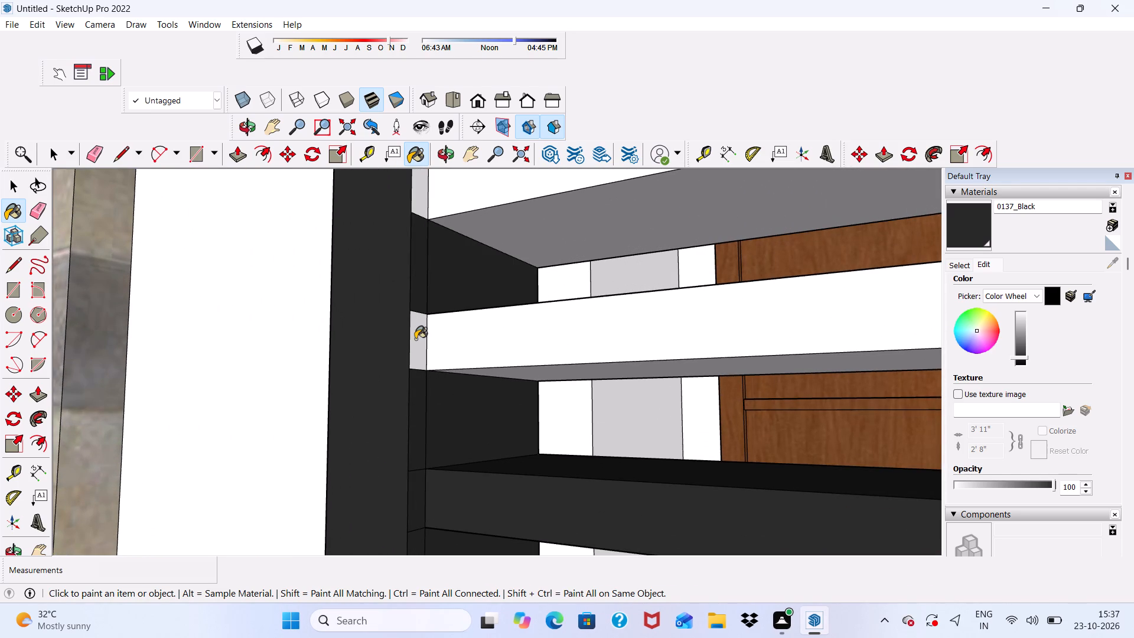
left_click(442, 338)
middle_click_drag(514, 355, 534, 309)
left_click(536, 364)
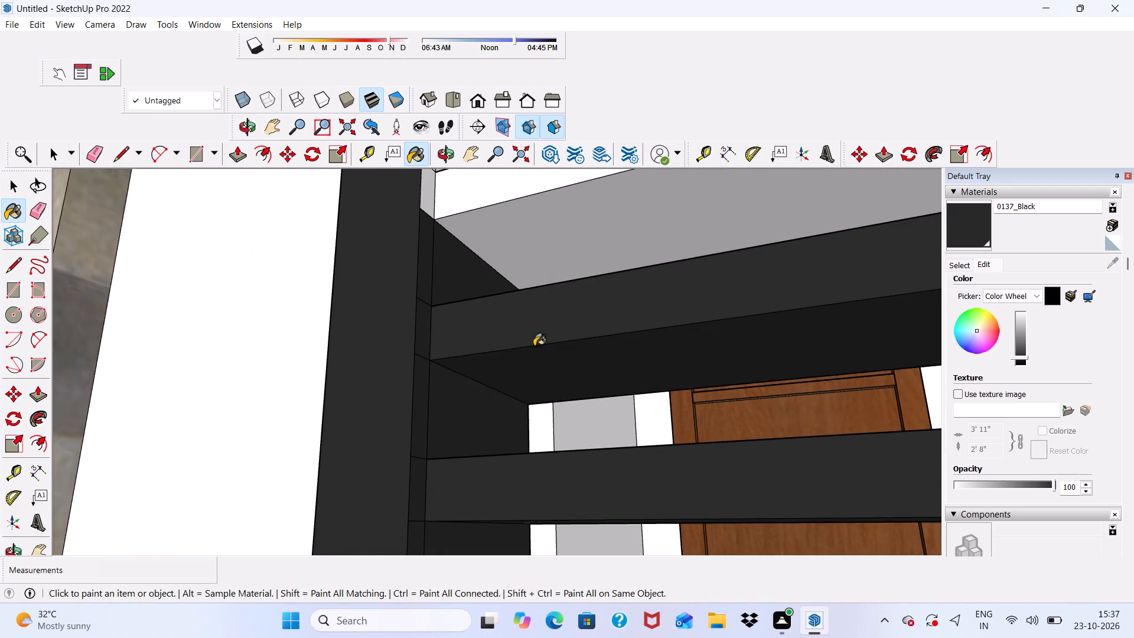
scroll(523, 324, "down", 3)
middle_click_drag(520, 328, 532, 546)
scroll(528, 401, "up", 2)
left_click(524, 369)
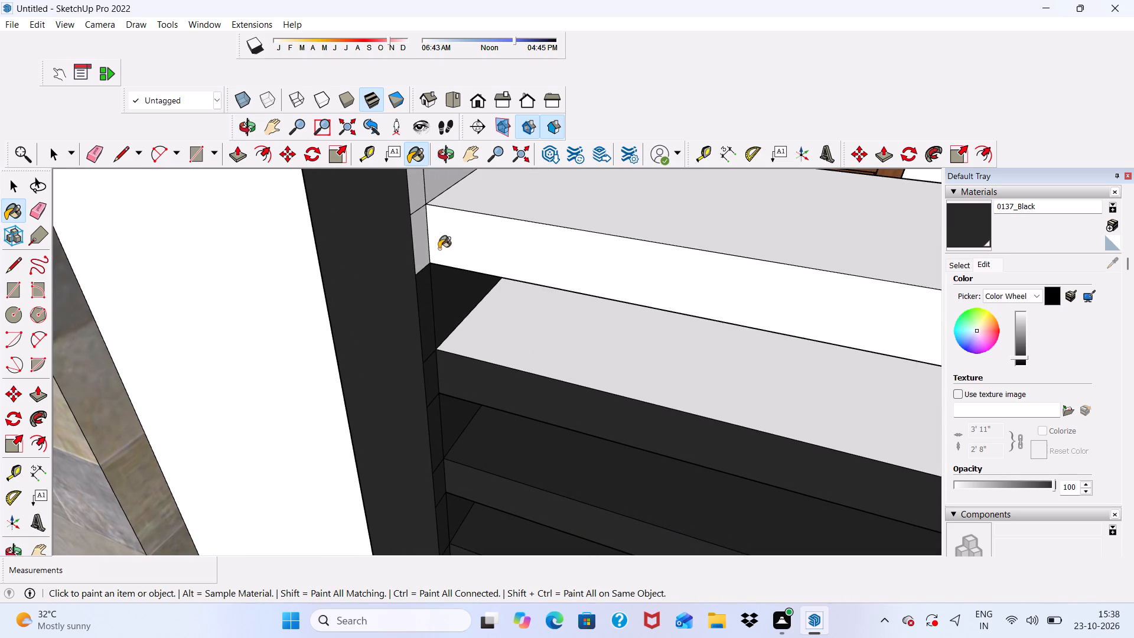
Paint the front and upper face of the left panel's next white slat, and the left inner frame faces beside and above it, with 0137_Black.
left_click(422, 233)
left_click(453, 236)
left_click(413, 200)
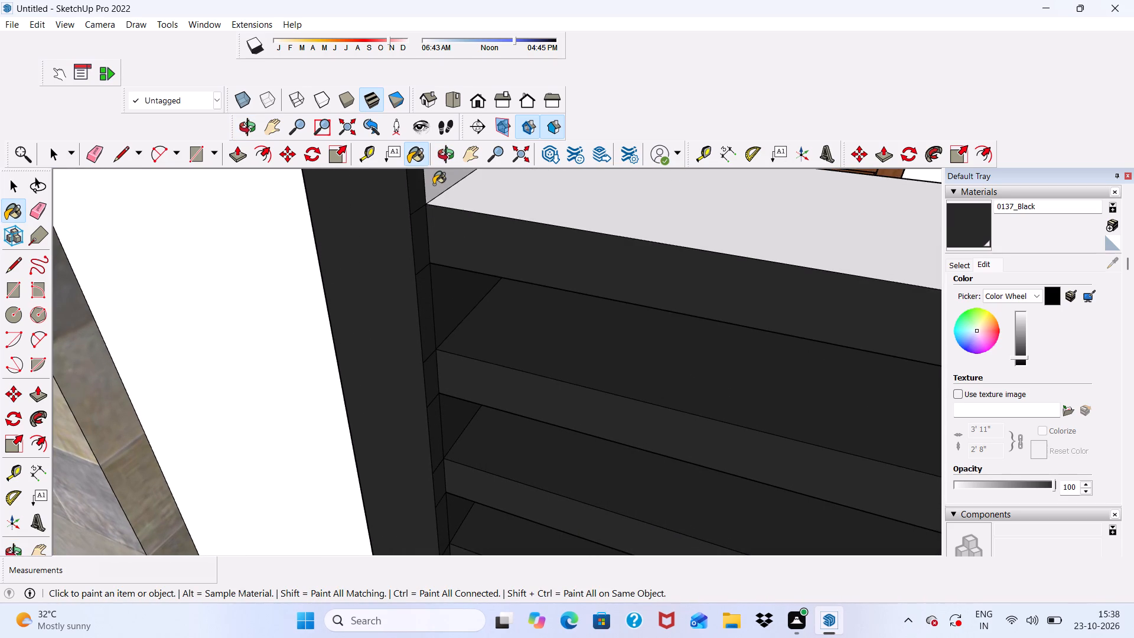
left_click(434, 184)
left_click(471, 200)
Paint the right inner frame faces beside and above the left panel's second-highest black slat with 0137_Black.
scroll(458, 265, "down", 14)
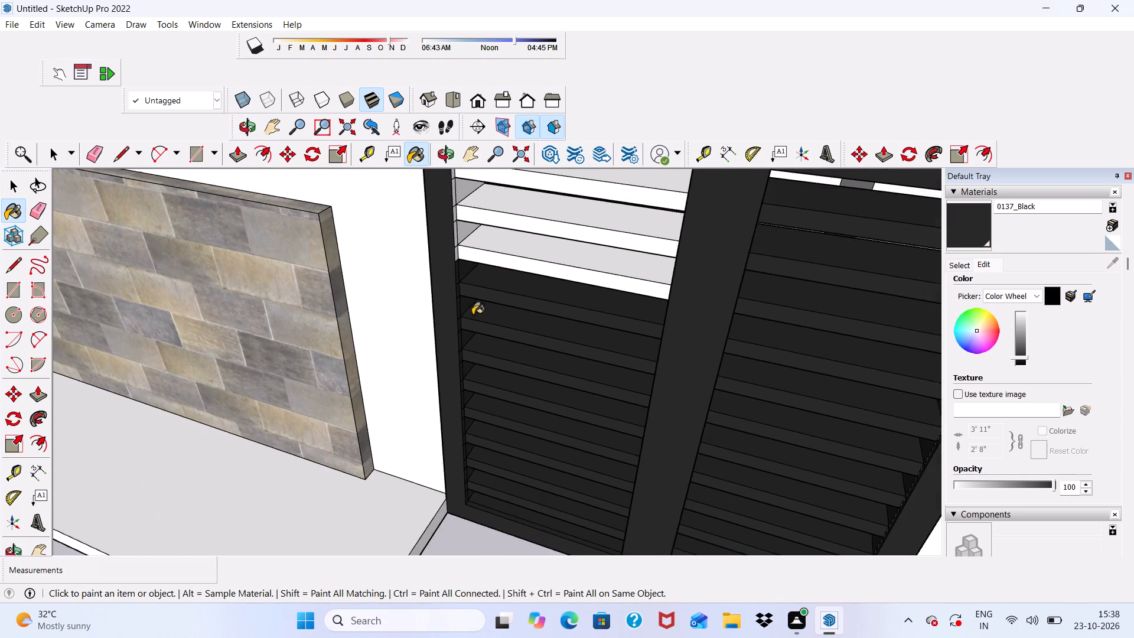
middle_click_drag(472, 315, 742, 269)
scroll(649, 282, "up", 9)
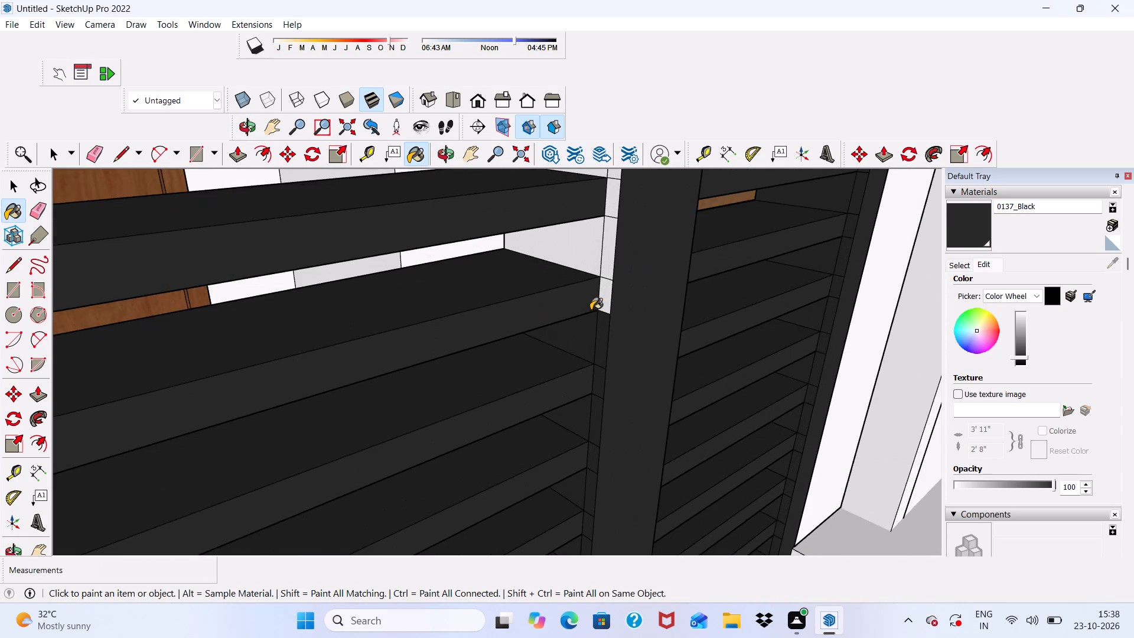
scroll(594, 308, "up", 4)
left_click(605, 297)
left_click(552, 221)
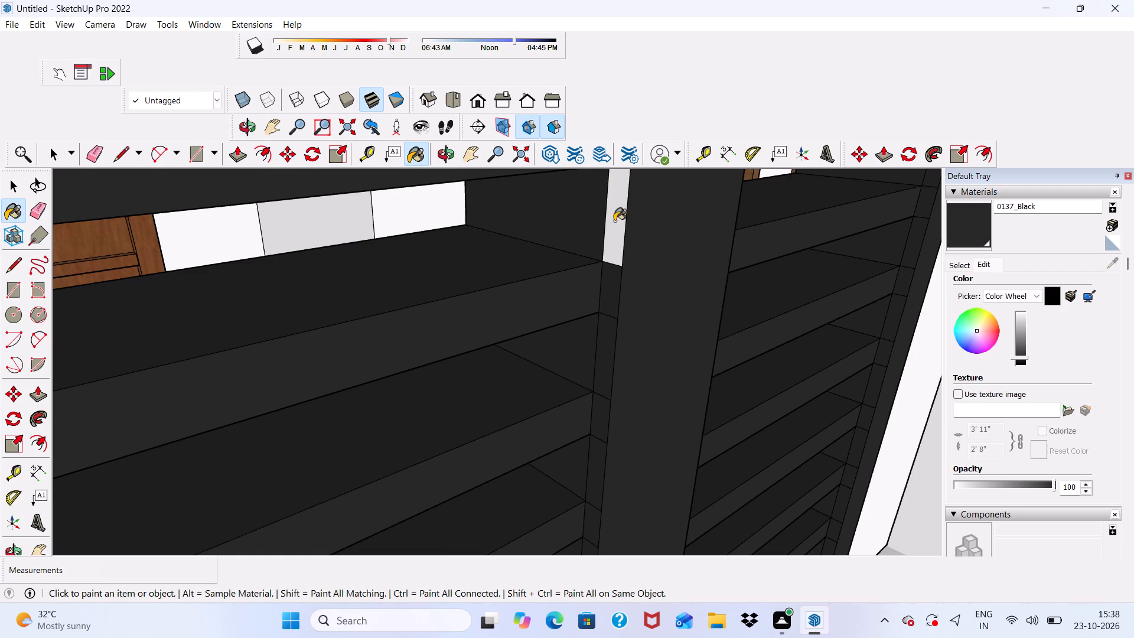
left_click(614, 221)
Paint the right inner frame faces beside and above the left panel's topmost black slat with 0137_Black.
scroll(556, 279, "down", 10)
scroll(565, 262, "up", 5)
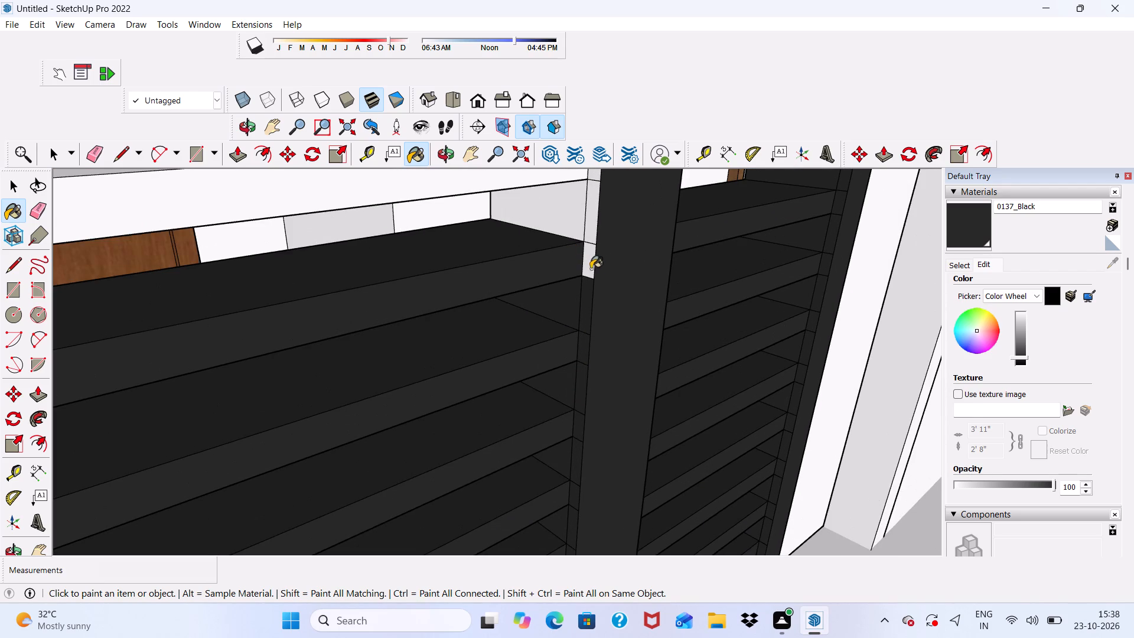
left_click(588, 269)
left_click(588, 230)
left_click(582, 219)
Paint the right inner frame faces beside and above the left panel's lowest white slat, and that slat's front and upper face, with 0137_Black.
scroll(572, 219, "down", 5)
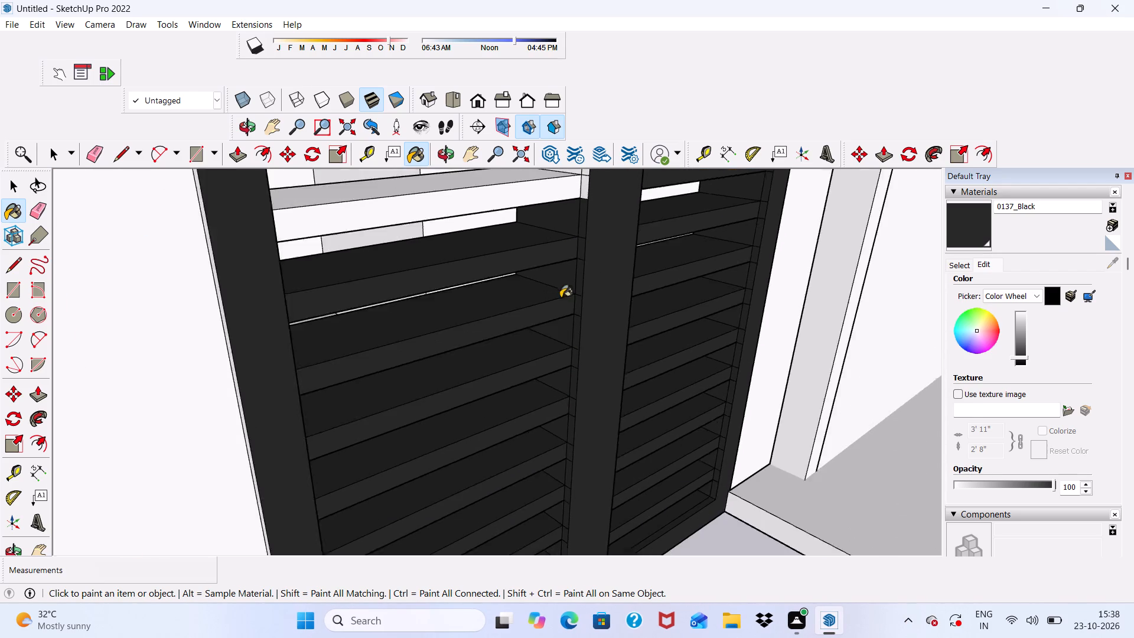
scroll(561, 298, "down", 7)
scroll(572, 220, "up", 10)
left_click(572, 214)
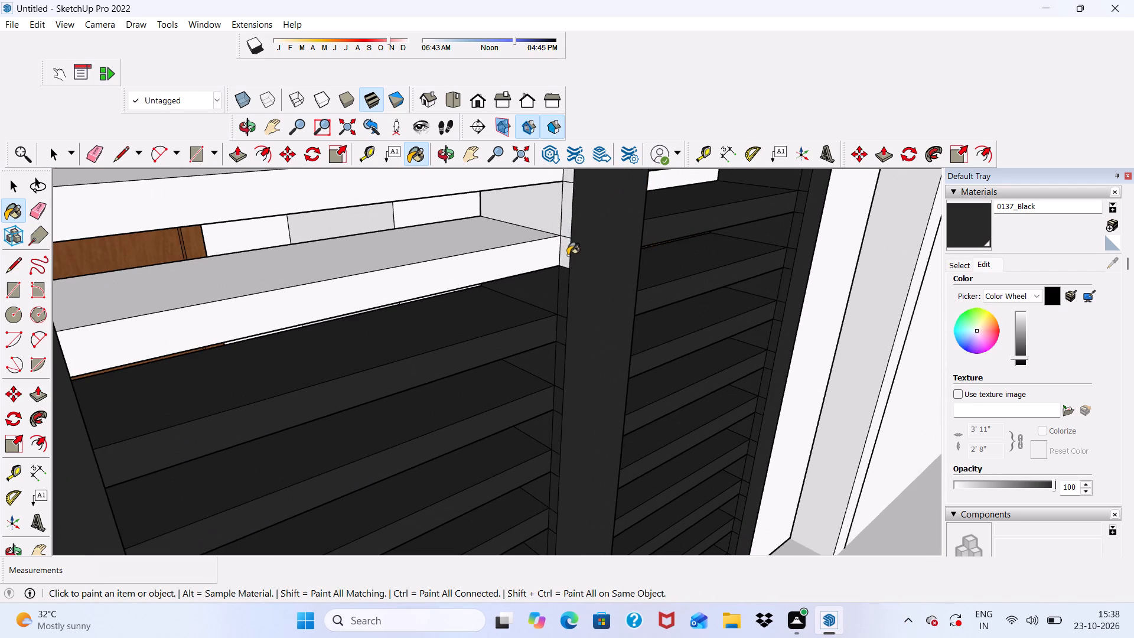
left_click(569, 254)
left_click(564, 232)
left_click(552, 222)
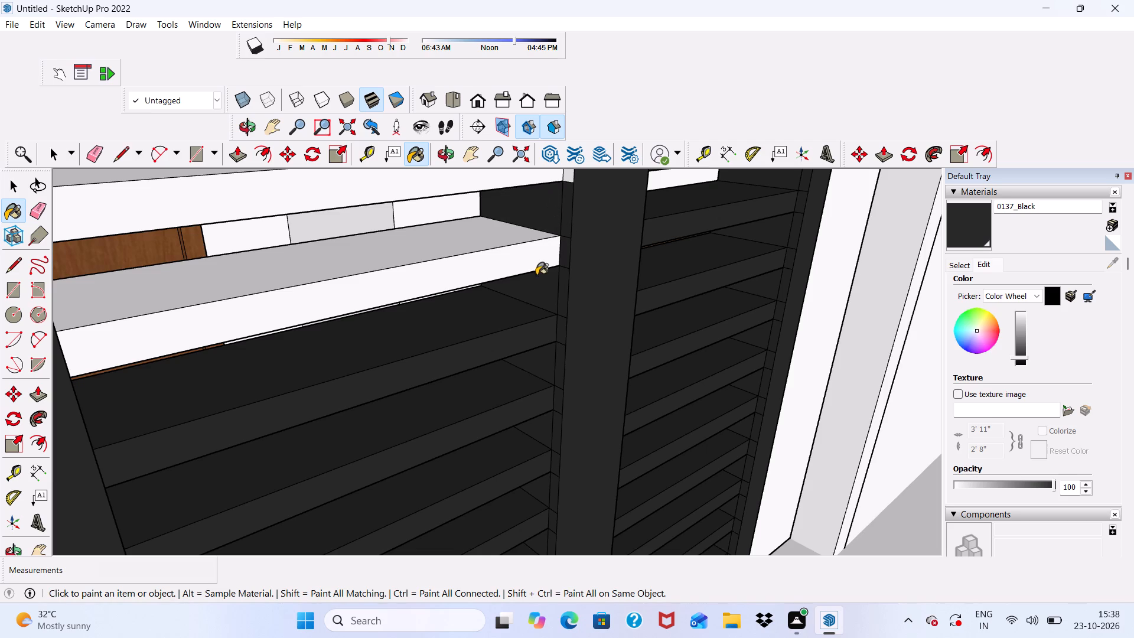
left_click(500, 275)
left_click(448, 250)
Paint the grey undersides of the left panel's two highest black slats with 0137_Black.
middle_click_drag(453, 286, 301, 165)
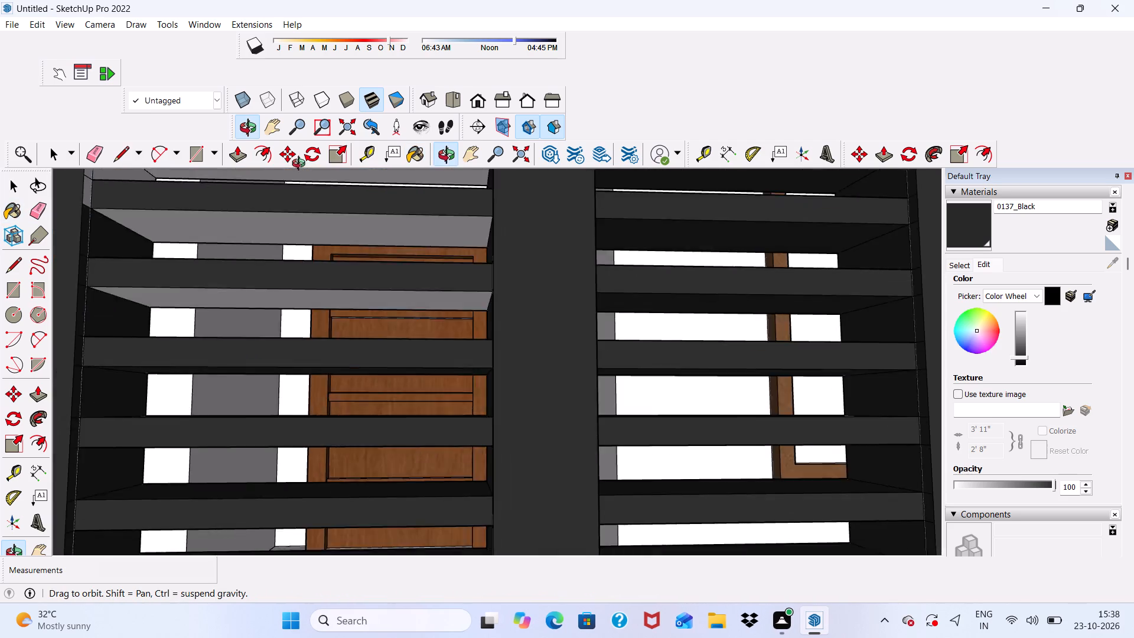
middle_click_drag(301, 165, 311, 154)
scroll(318, 330, "up", 1)
left_click(314, 298)
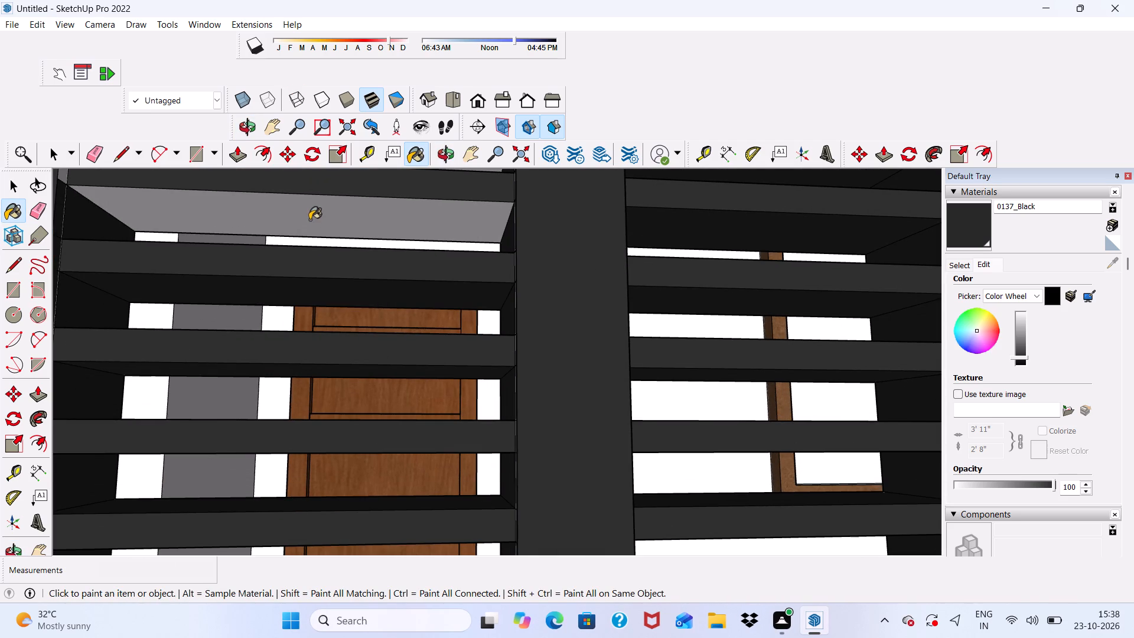
left_click(310, 215)
Paint the left inner frame faces beside and above the left panel's topmost black slat with 0137_Black.
scroll(320, 226, "down", 5)
scroll(384, 313, "down", 5)
scroll(269, 226, "up", 6)
scroll(269, 208, "down", 2)
middle_click_drag(300, 268, 291, 290)
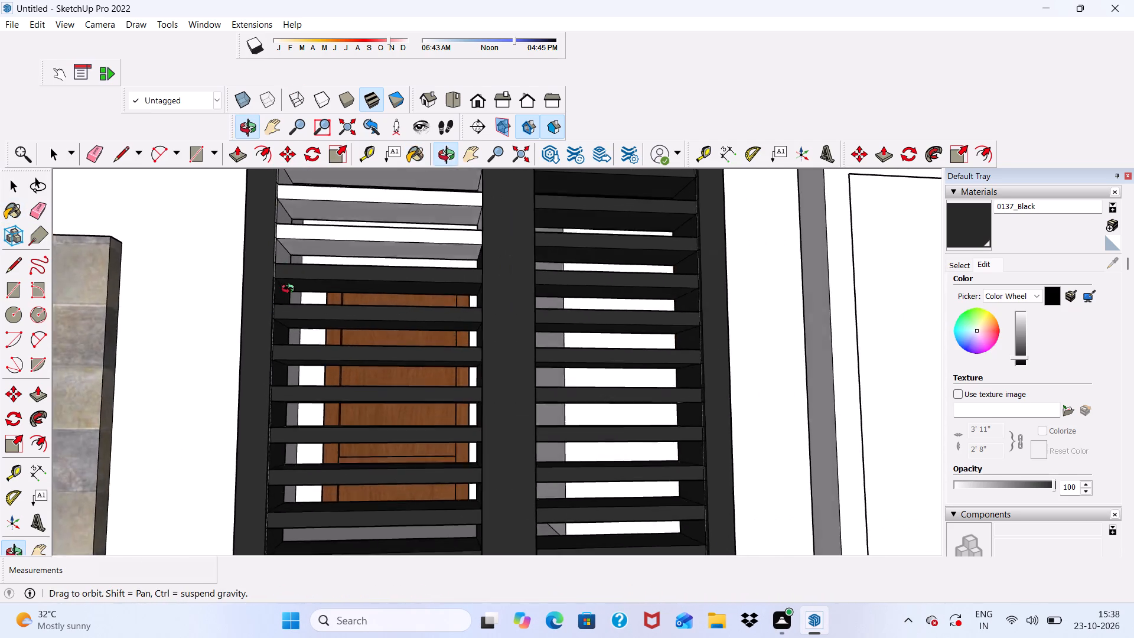
middle_click_drag(291, 290, 200, 354)
scroll(271, 295, "up", 11)
scroll(296, 244, "up", 1)
left_click(298, 242)
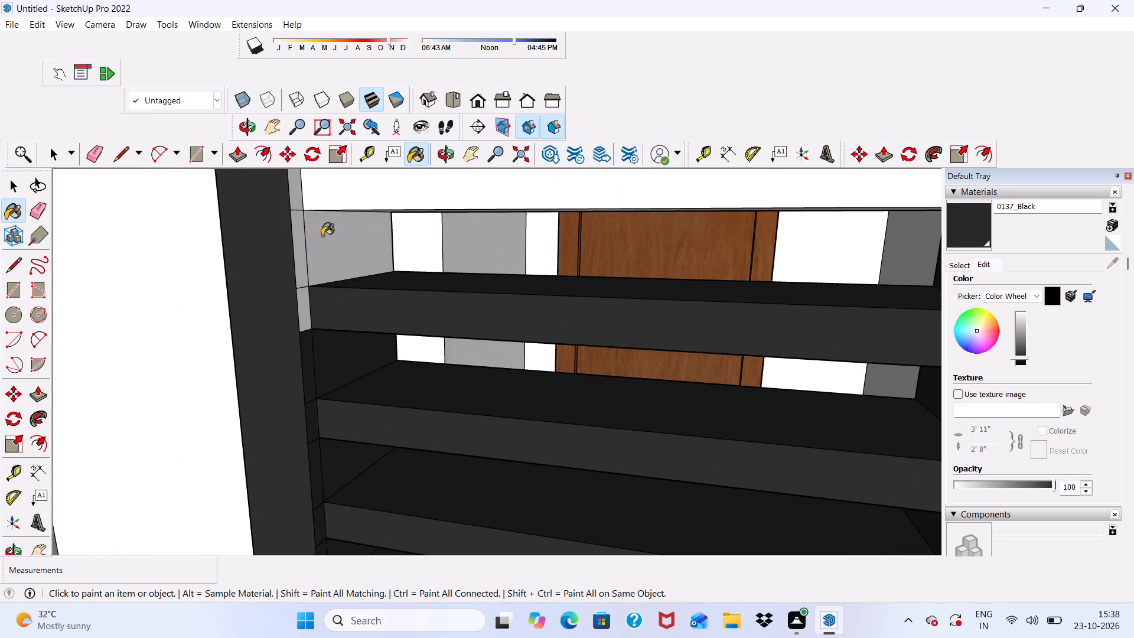
left_click(322, 236)
left_click(299, 304)
Paint the front and upper face of the left panel's lowest white slat, and the left inner frame faces beside and above it, with 0137_Black.
scroll(299, 304, "down", 5)
scroll(291, 221, "up", 4)
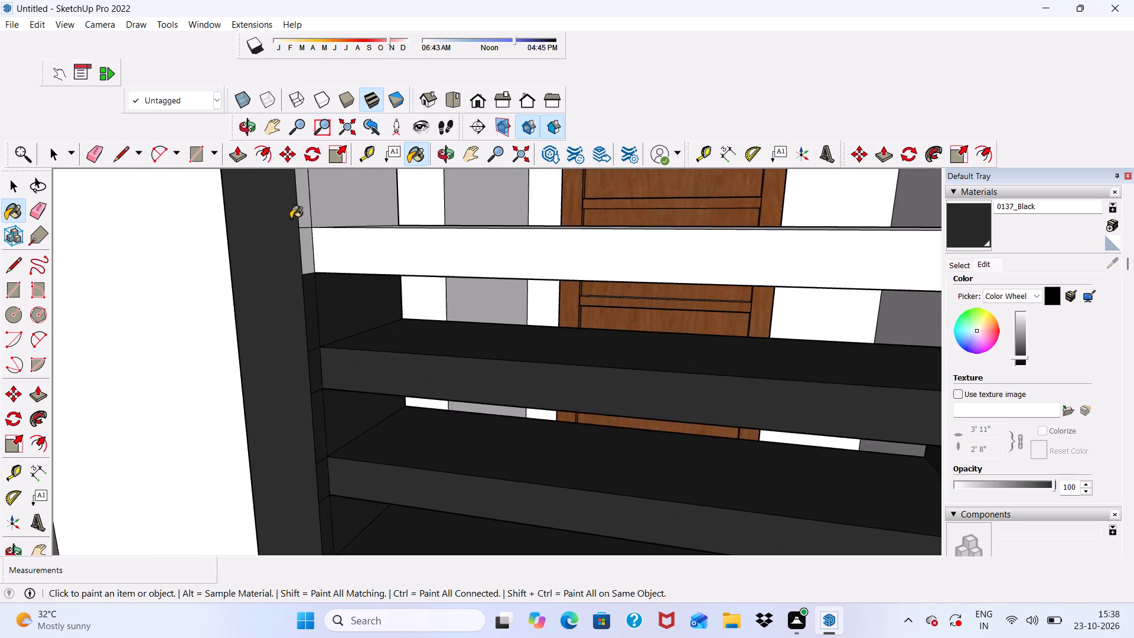
scroll(291, 219, "up", 9)
left_click(311, 264)
left_click(334, 242)
scroll(334, 233, "down", 5)
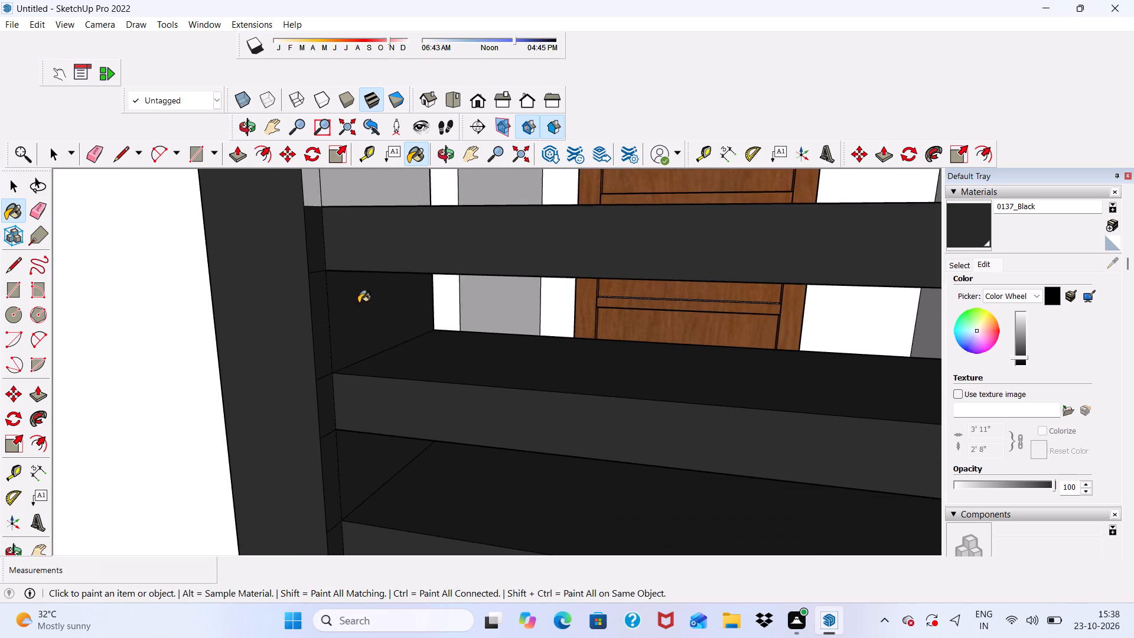
scroll(358, 301, "down", 6)
scroll(318, 219, "up", 7)
left_click(337, 211)
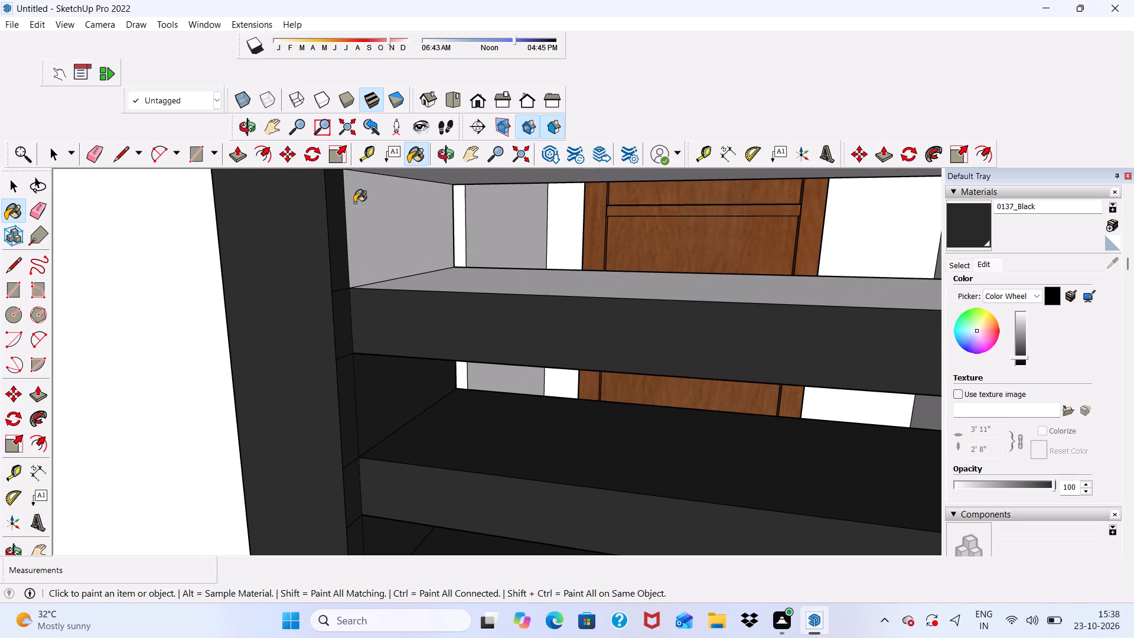
left_click(354, 203)
left_click(402, 281)
Paint the right inner frame faces beside and above the left panel's topmost black slat with 0137_Black.
scroll(389, 268, "down", 11)
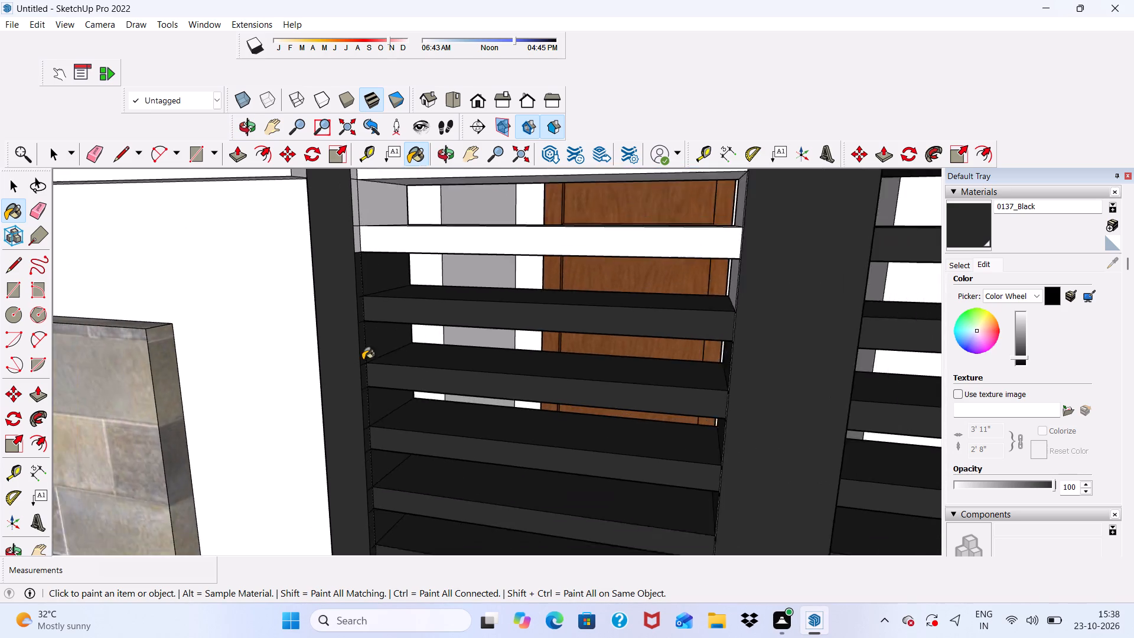
middle_click_drag(395, 382, 607, 418)
scroll(607, 418, "down", 1)
scroll(579, 318, "up", 7)
left_click(652, 262)
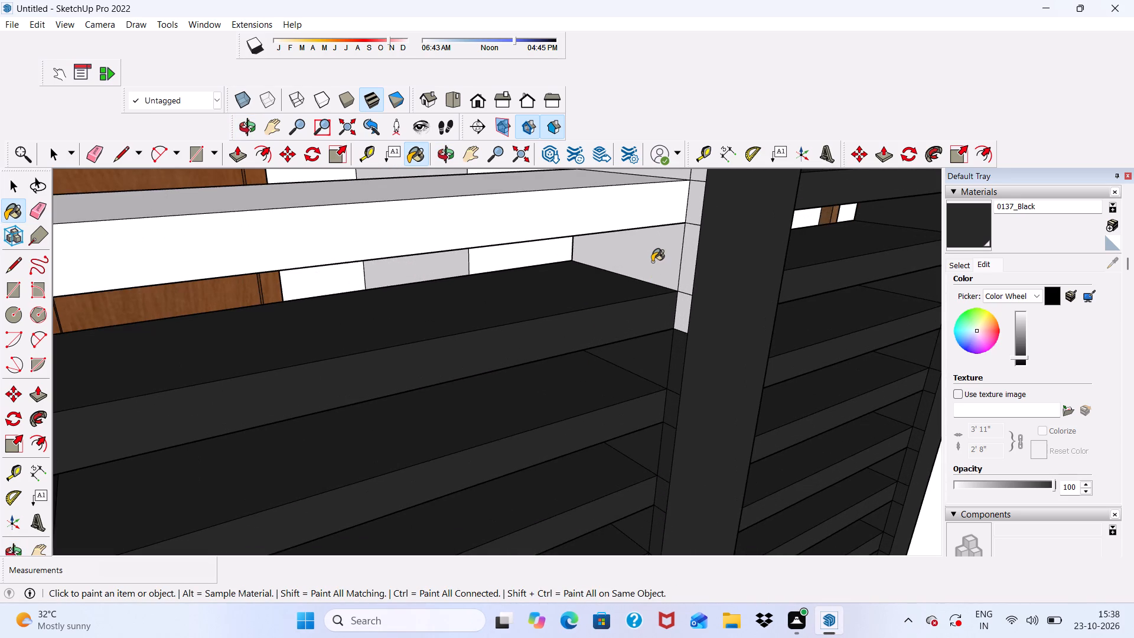
left_click(690, 265)
left_click(686, 301)
Paint the right inner frame faces beside and above the left panel's next white slat, and that slat's front and upper face, with 0137_Black.
scroll(657, 311, "down", 6)
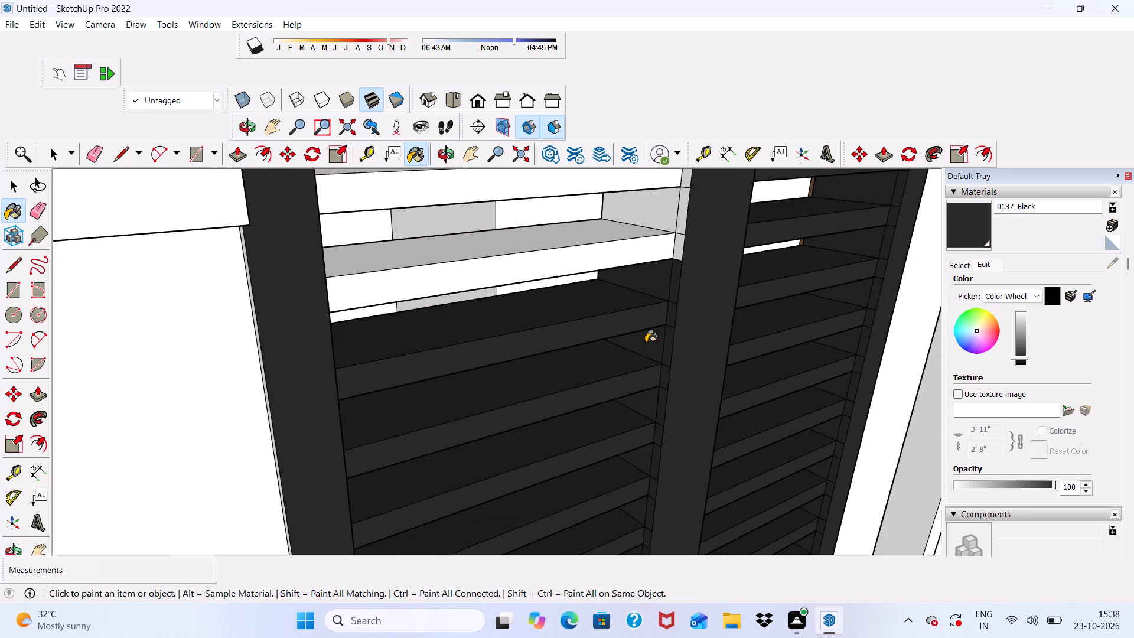
scroll(657, 217, "up", 5)
left_click(657, 217)
left_click(685, 235)
left_click(689, 265)
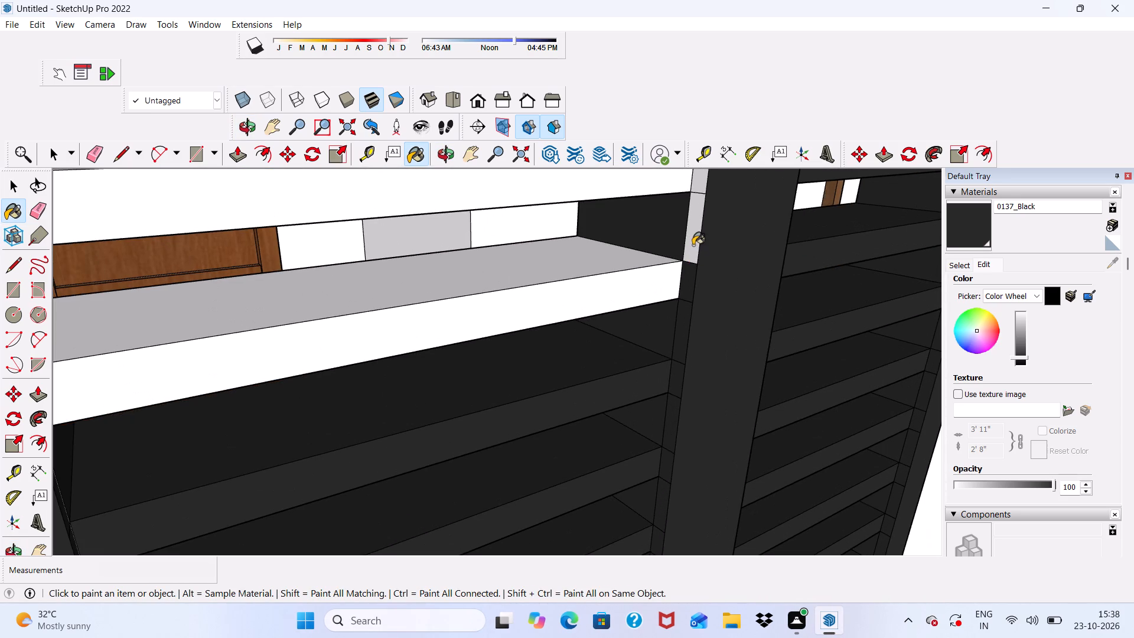
left_click(694, 242)
left_click(642, 284)
left_click(615, 253)
Paint the grey undersides of the left gate panel's upper slats with 0137_Black.
scroll(566, 271, "down", 5)
middle_click_drag(547, 314, 542, 305)
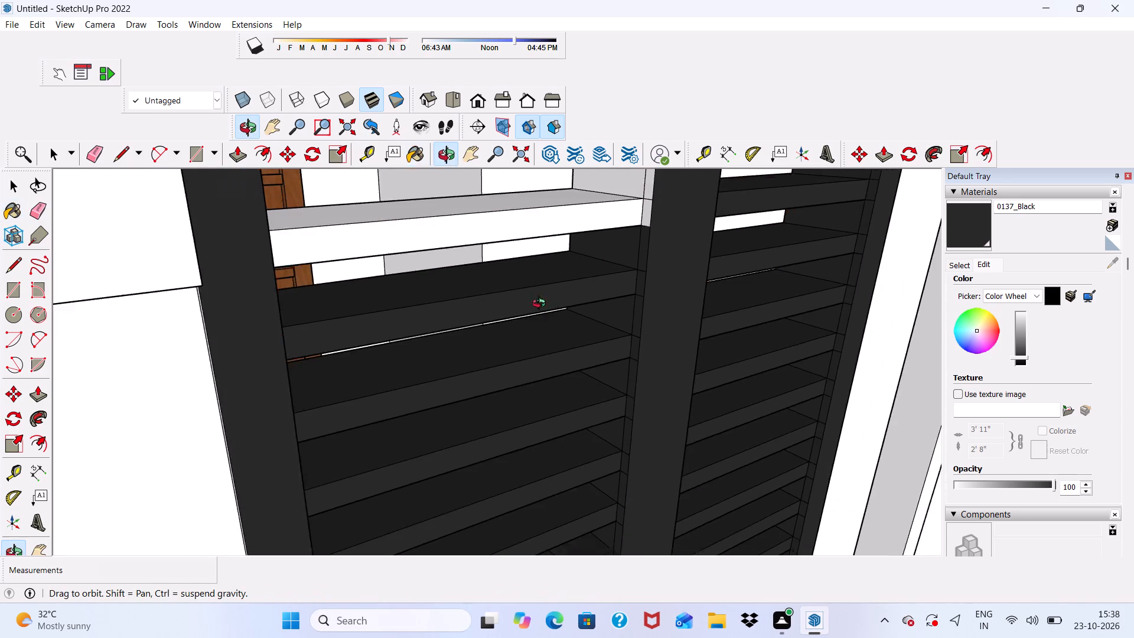
middle_click_drag(542, 305, 443, 147)
scroll(367, 334, "up", 5)
left_click(358, 246)
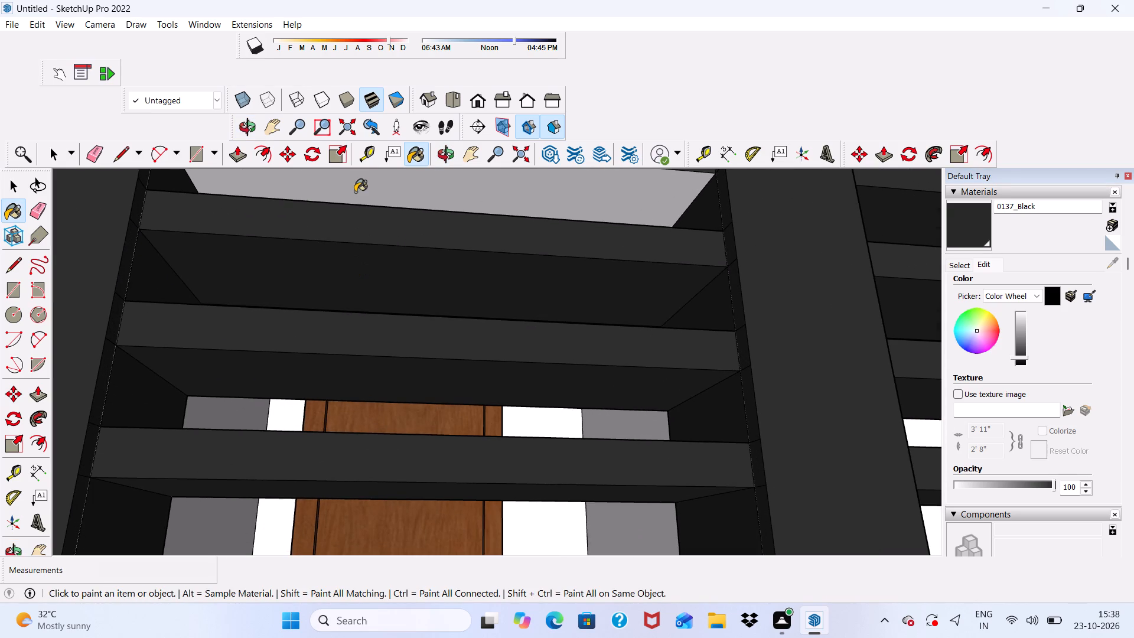
left_click(357, 183)
Paint the underside of the left panel's top rail and the left inner frame faces above the topmost slat with 0137_Black.
scroll(370, 249, "down", 15)
scroll(364, 219, "up", 3)
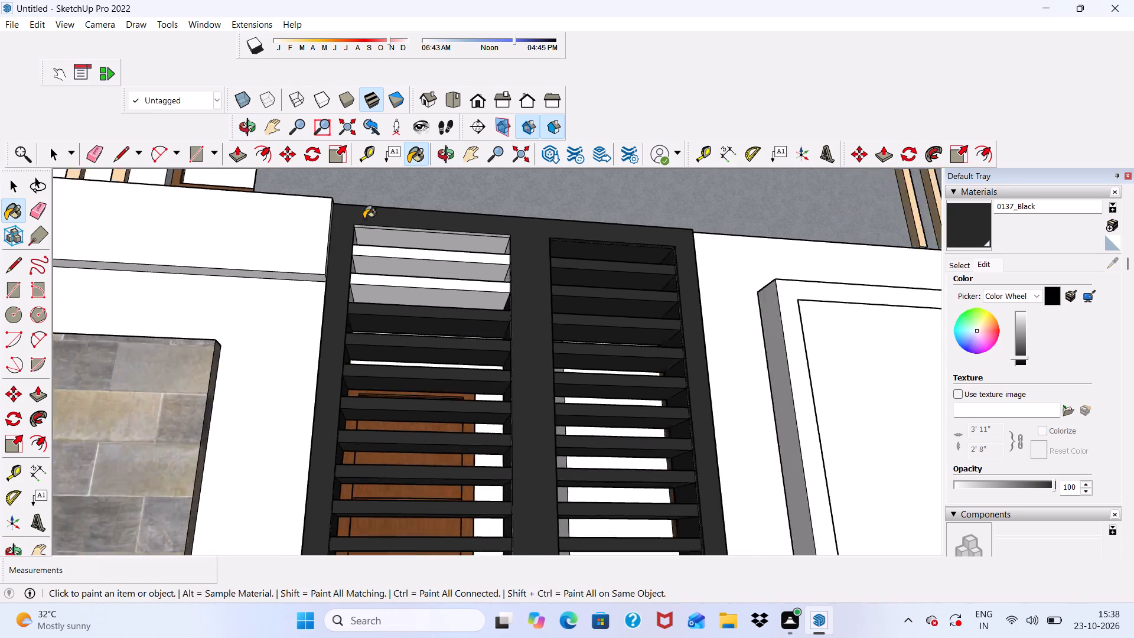
scroll(364, 219, "up", 7)
left_click(374, 238)
scroll(370, 222, "up", 4)
left_click(370, 214)
scroll(344, 237, "up", 3)
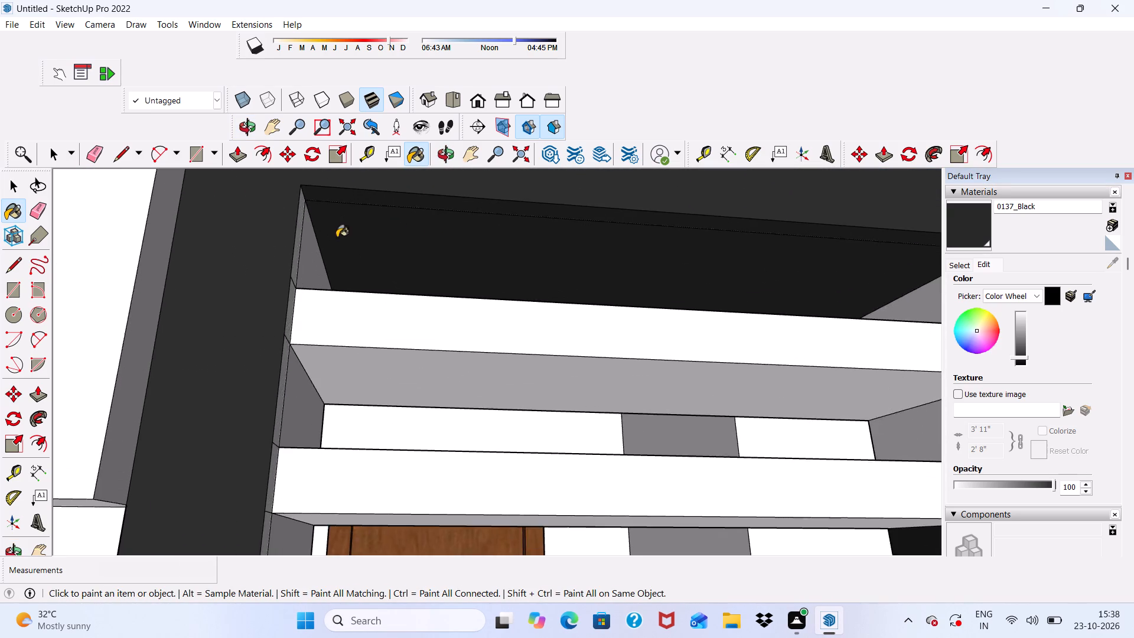
scroll(337, 237, "up", 9)
left_click(277, 260)
left_click(294, 273)
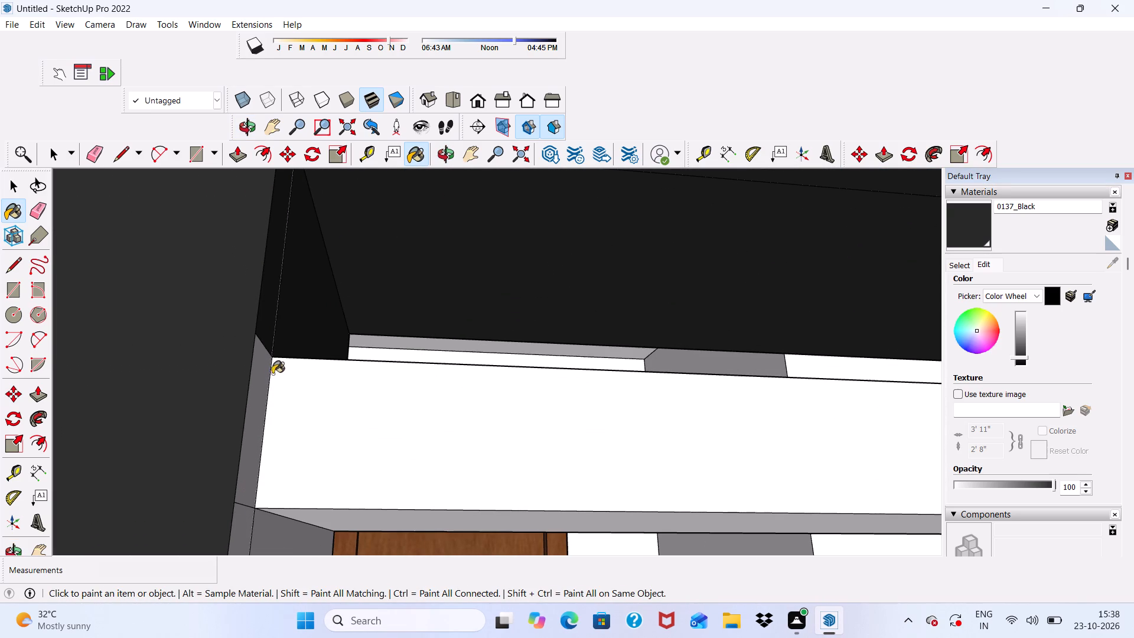
Paint the left panel's topmost slat front and underside, plus the left inner frame faces beside and below it, with 0137_Black.
left_click(265, 382)
left_click(299, 392)
scroll(304, 320, "down", 5)
scroll(278, 469, "up", 3)
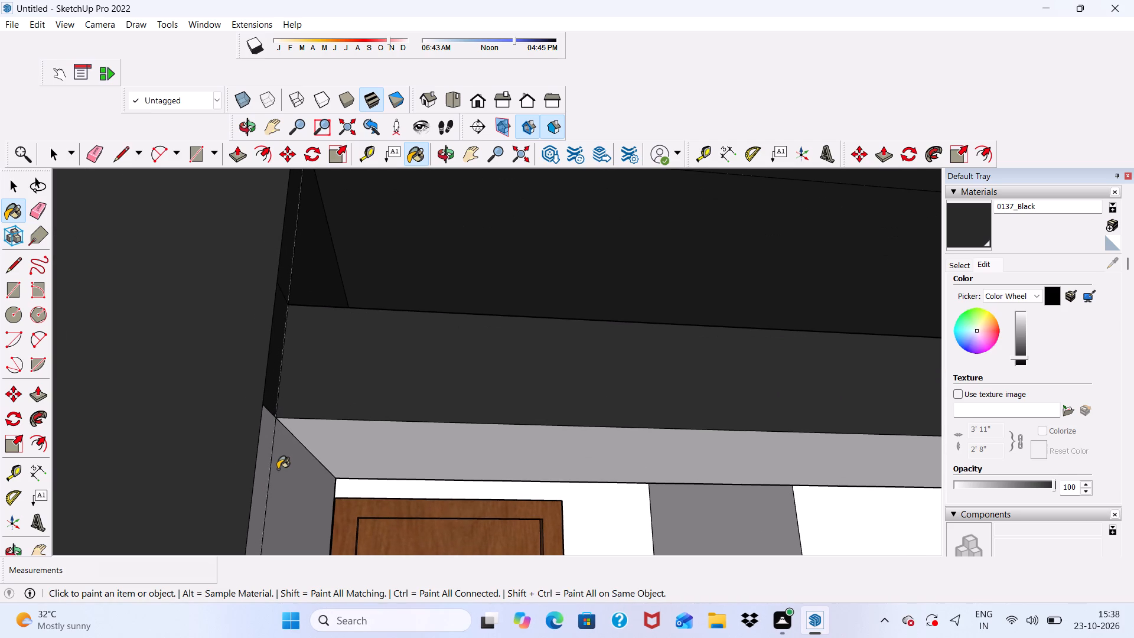
left_click(271, 469)
left_click(280, 483)
left_click(260, 489)
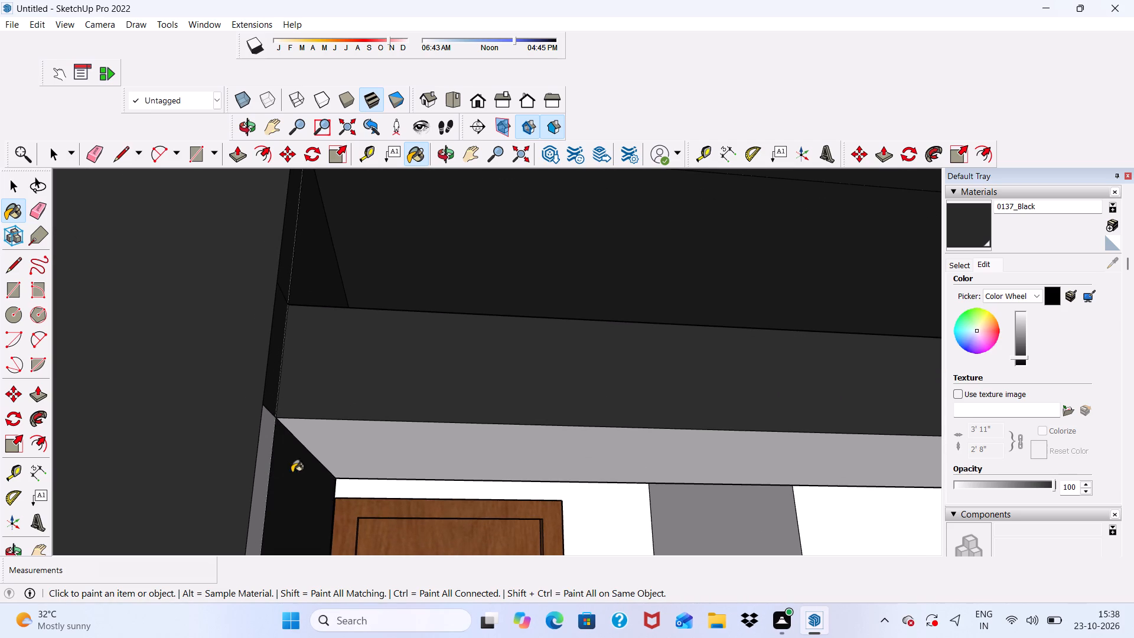
left_click(327, 450)
Paint the second slat's front and underside, and the left inner frame faces below it, with 0137_Black.
scroll(315, 326, "down", 10)
scroll(458, 354, "down", 3)
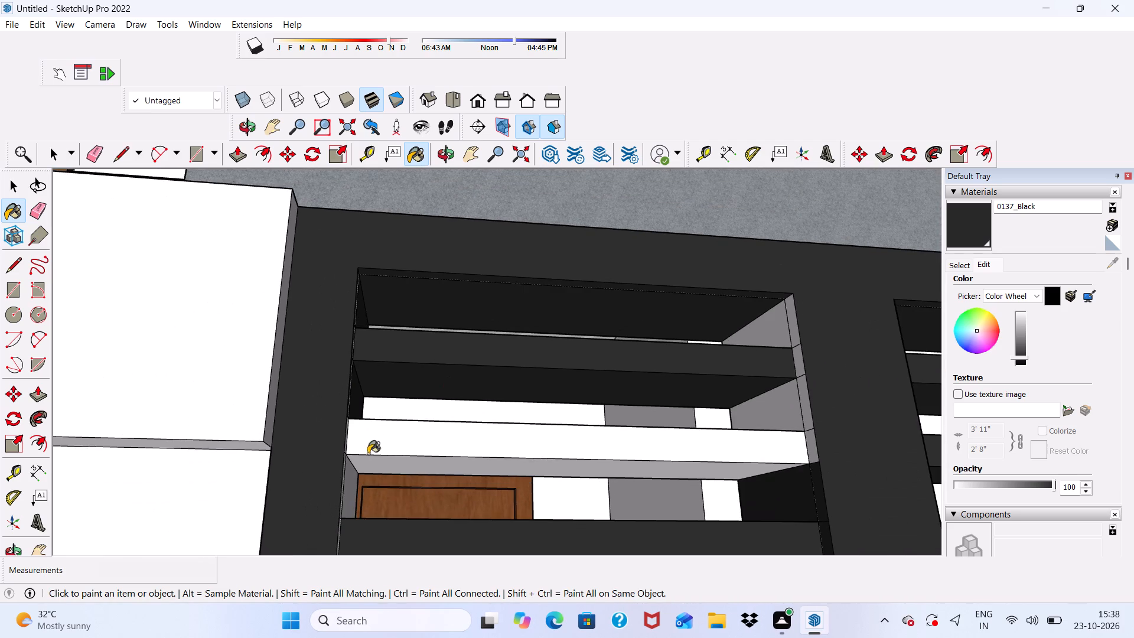
scroll(352, 479, "up", 5)
left_click(352, 476)
left_click(337, 468)
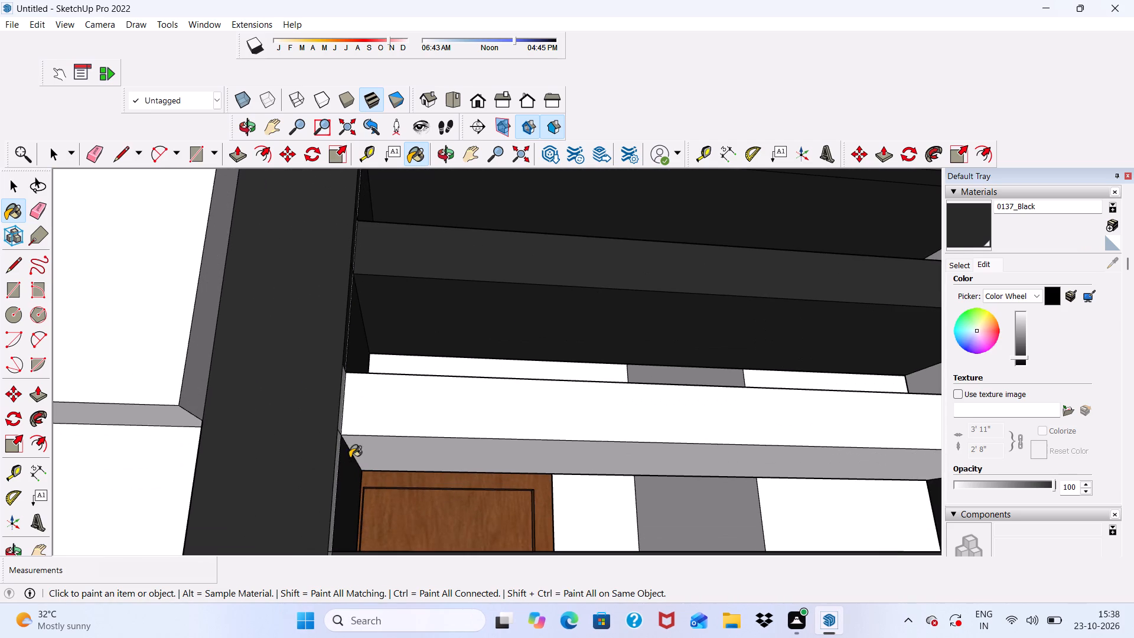
scroll(379, 437, "up", 1)
left_click(379, 437)
left_click(380, 425)
Paint the remaining narrow left inner frame strips beside and below the left panel's second slat with 0137_Black.
scroll(348, 395, "down", 6)
scroll(345, 394, "up", 2)
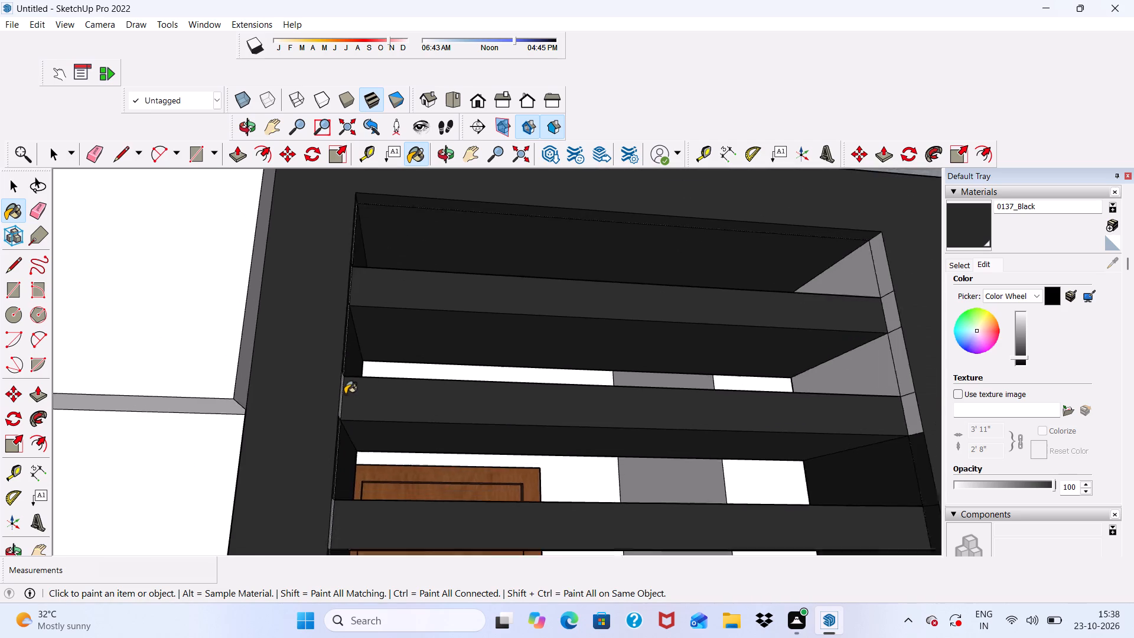
scroll(345, 394, "up", 8)
left_click(339, 392)
scroll(331, 324, "down", 6)
scroll(321, 540, "up", 6)
scroll(320, 402, "down", 5)
scroll(324, 516, "up", 10)
left_click(319, 463)
Paint the right inner frame faces beside and between the left panel's two uppermost slats with 0137_Black.
scroll(298, 398, "down", 6)
scroll(384, 312, "down", 6)
scroll(426, 353, "down", 7)
scroll(416, 405, "down", 1)
middle_click_drag(432, 401, 501, 513)
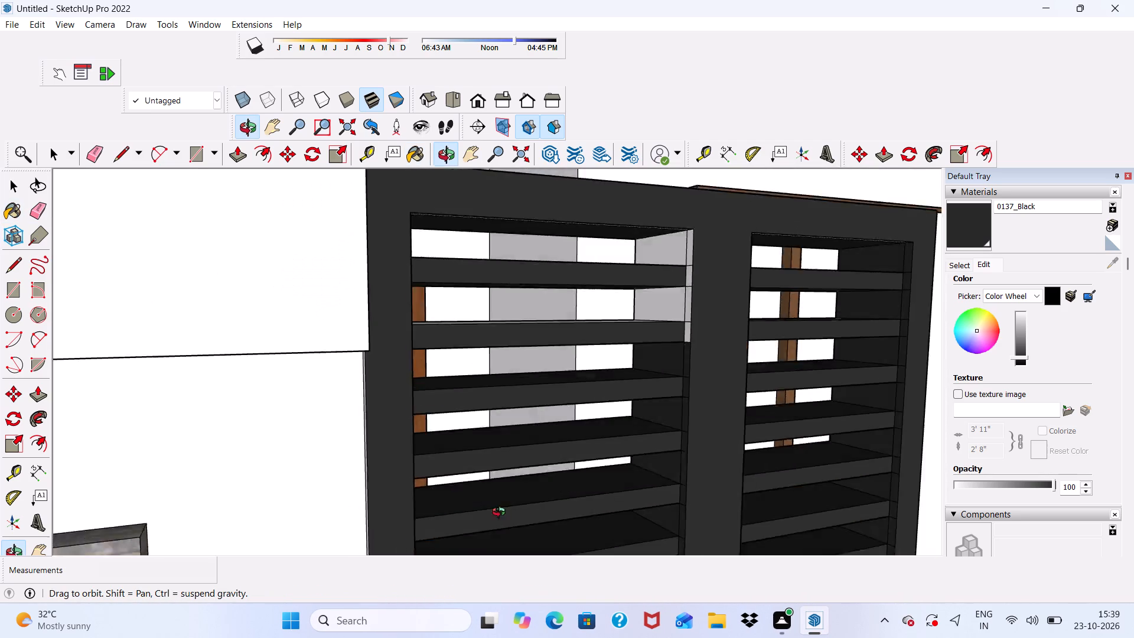
middle_click_drag(501, 513, 539, 608)
scroll(630, 314, "up", 6)
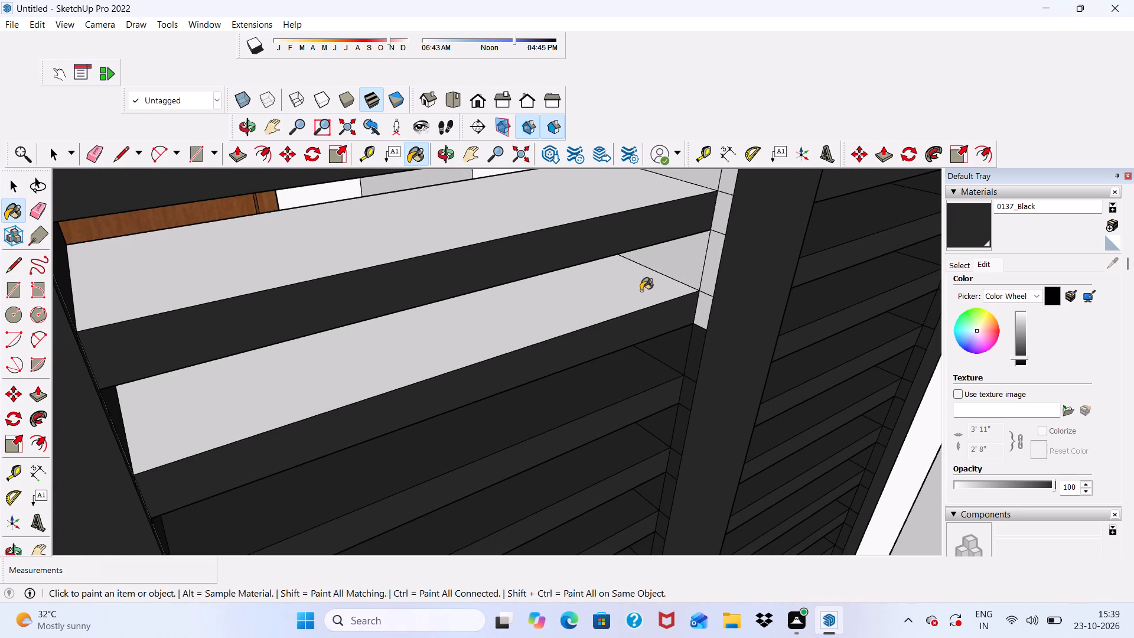
left_click(673, 263)
left_click(702, 307)
left_click(711, 280)
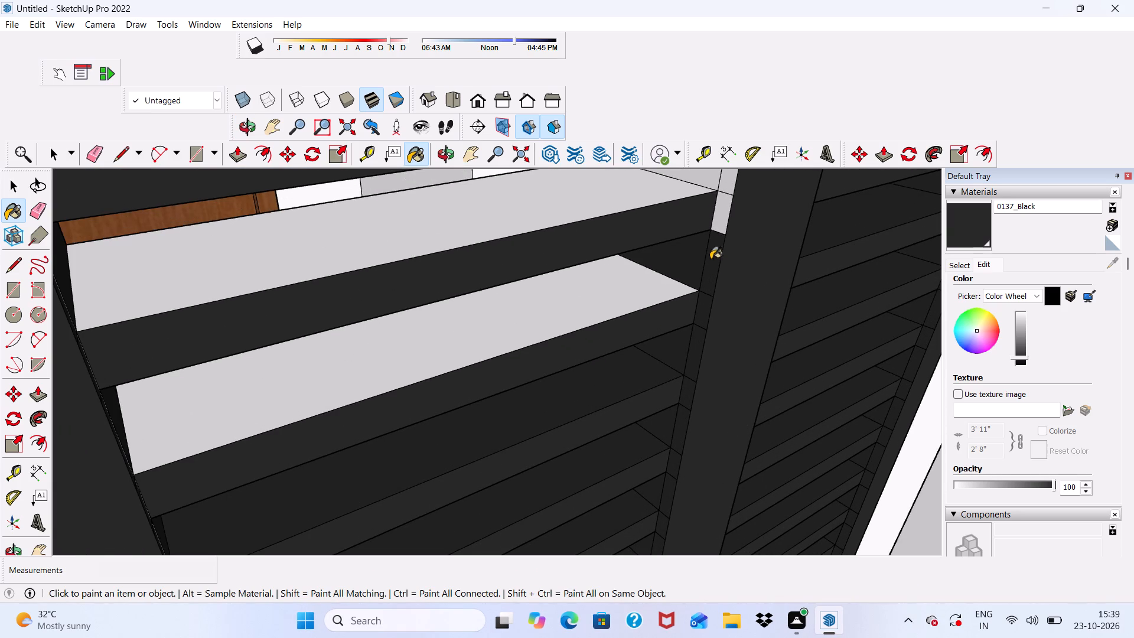
left_click(718, 216)
Paint the right inner frame faces above the left panel's topmost slat and the upper faces of its top two slats with 0137_Black.
scroll(677, 243, "down", 5)
scroll(691, 194, "up", 5)
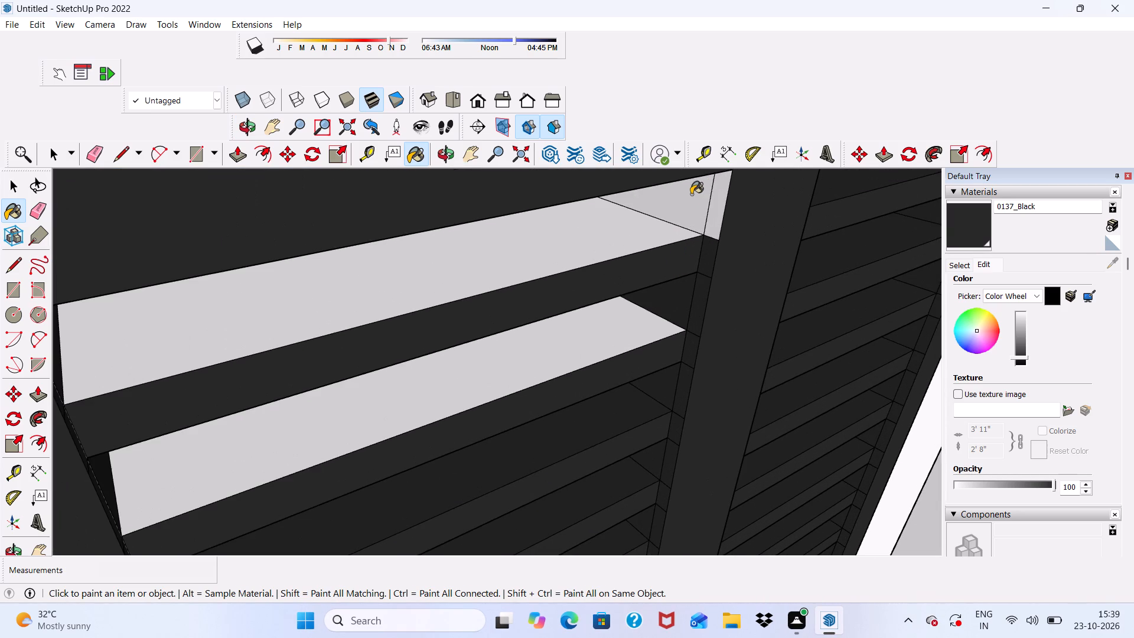
left_click(691, 194)
left_click(718, 214)
left_click(562, 261)
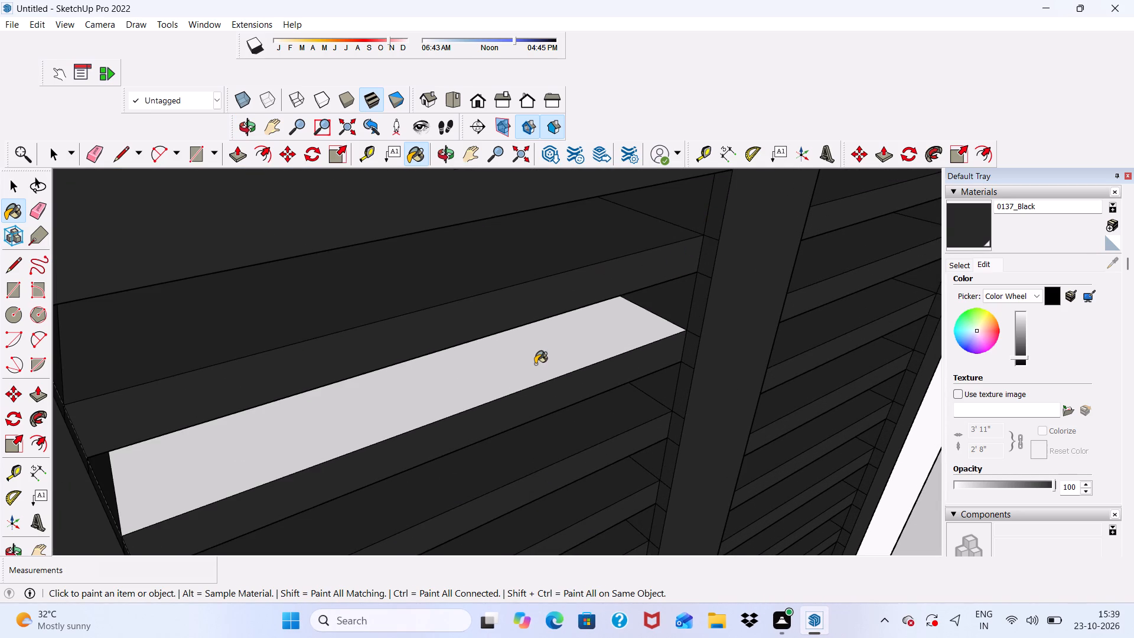
left_click(521, 367)
Paint the narrow top edge of the gate frame with 0137_Black.
scroll(445, 360, "down", 11)
middle_click_drag(471, 413, 352, 243)
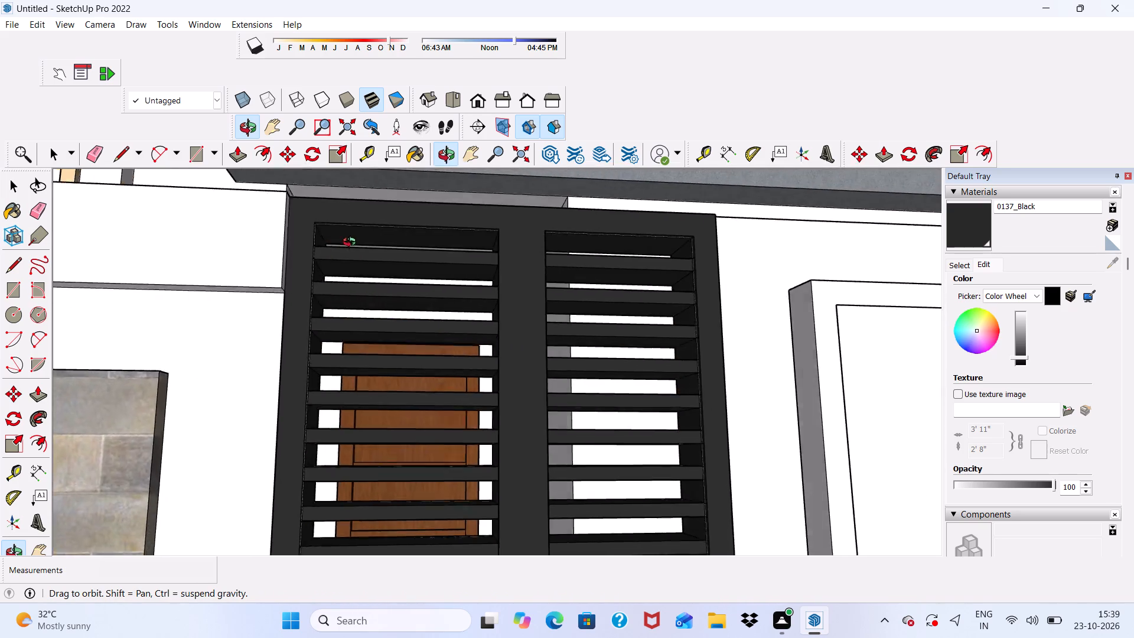
middle_click_drag(352, 243, 206, 418)
scroll(324, 257, "up", 7)
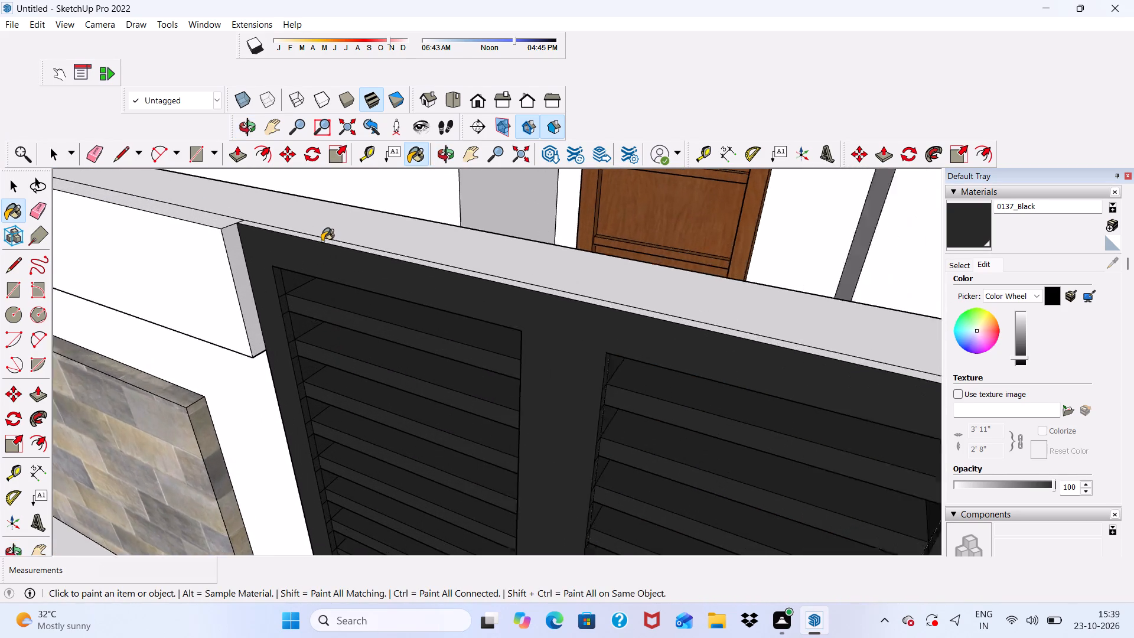
scroll(322, 241, "up", 2)
left_click(325, 237)
left_click(325, 240)
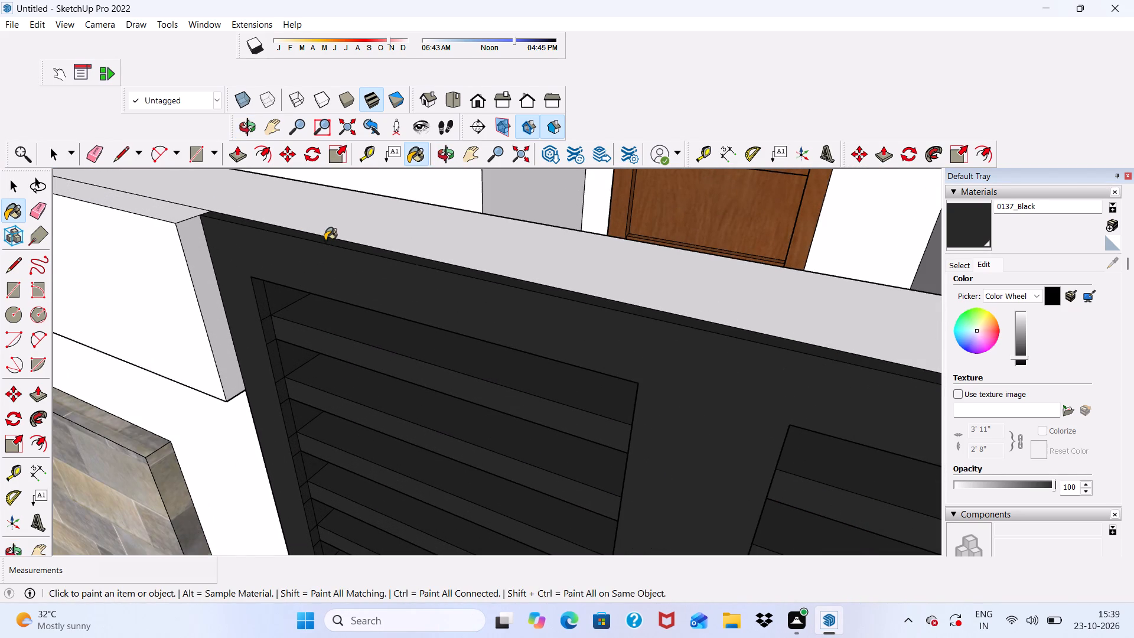
Examine the painted gate and the whole house facade for surfaces still lacking a material.
scroll(325, 240, "down", 6)
scroll(409, 255, "down", 6)
scroll(429, 329, "up", 1)
middle_click_drag(429, 329, 599, 175)
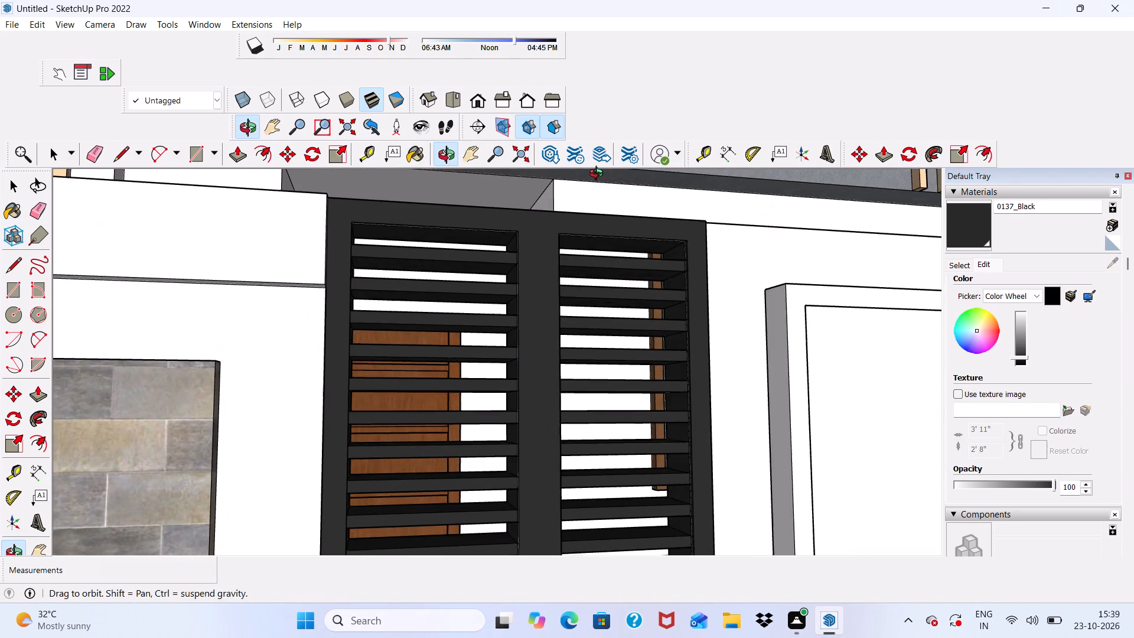
middle_click_drag(599, 175, 564, 196)
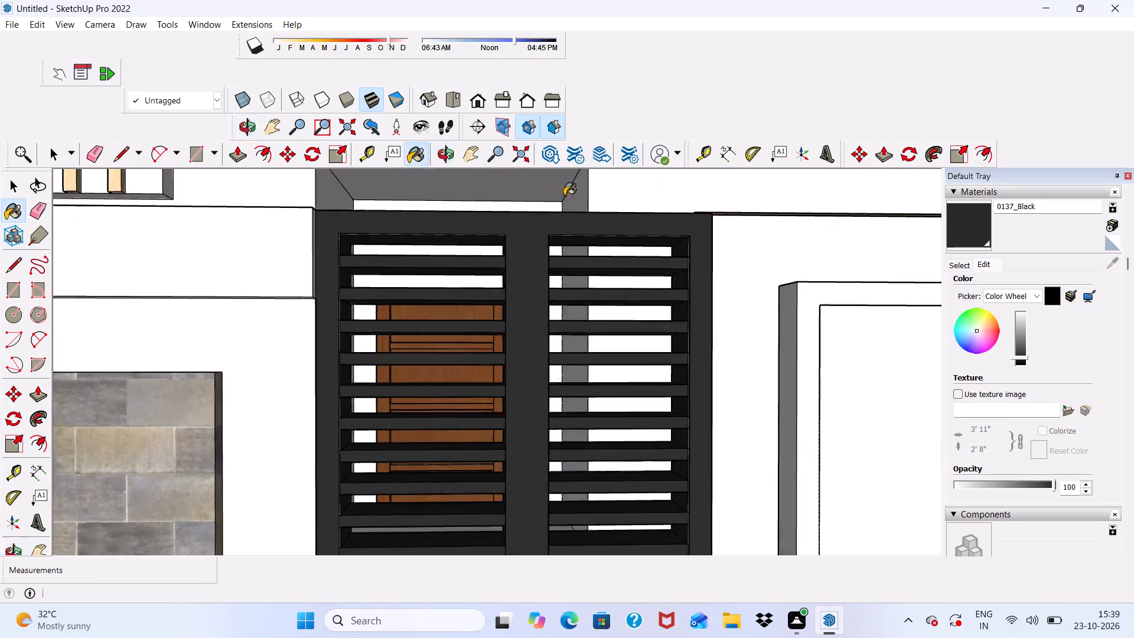
scroll(564, 196, "up", 2)
scroll(530, 222, "down", 6)
scroll(440, 373, "down", 2)
middle_click_drag(434, 432, 366, 497)
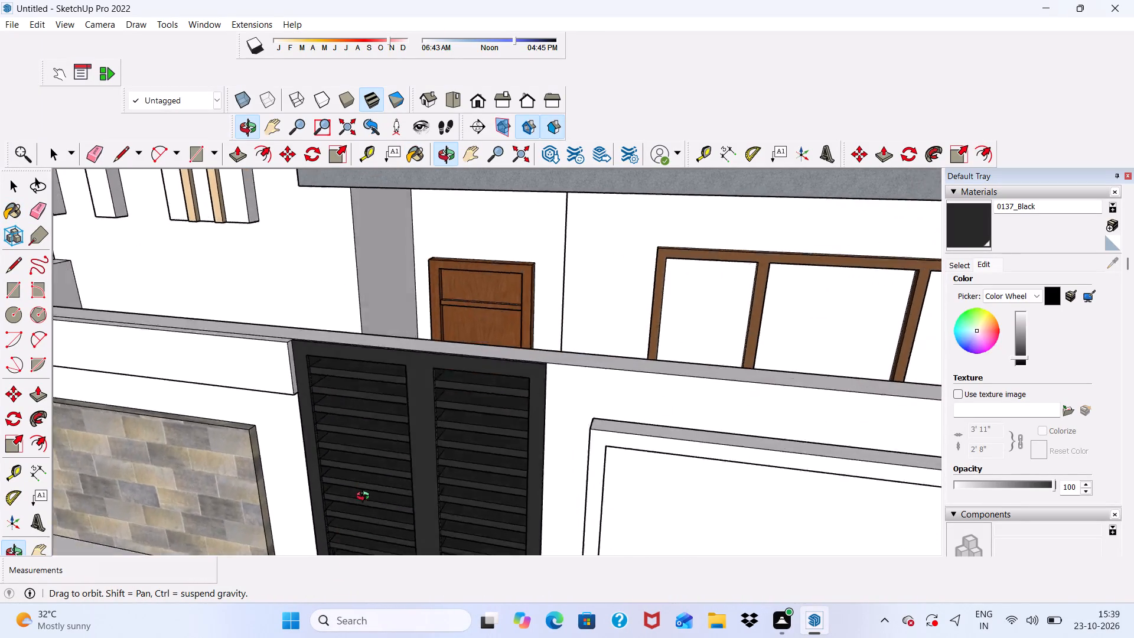
middle_click_drag(366, 497, 436, 362)
scroll(436, 362, "up", 1)
scroll(436, 362, "down", 11)
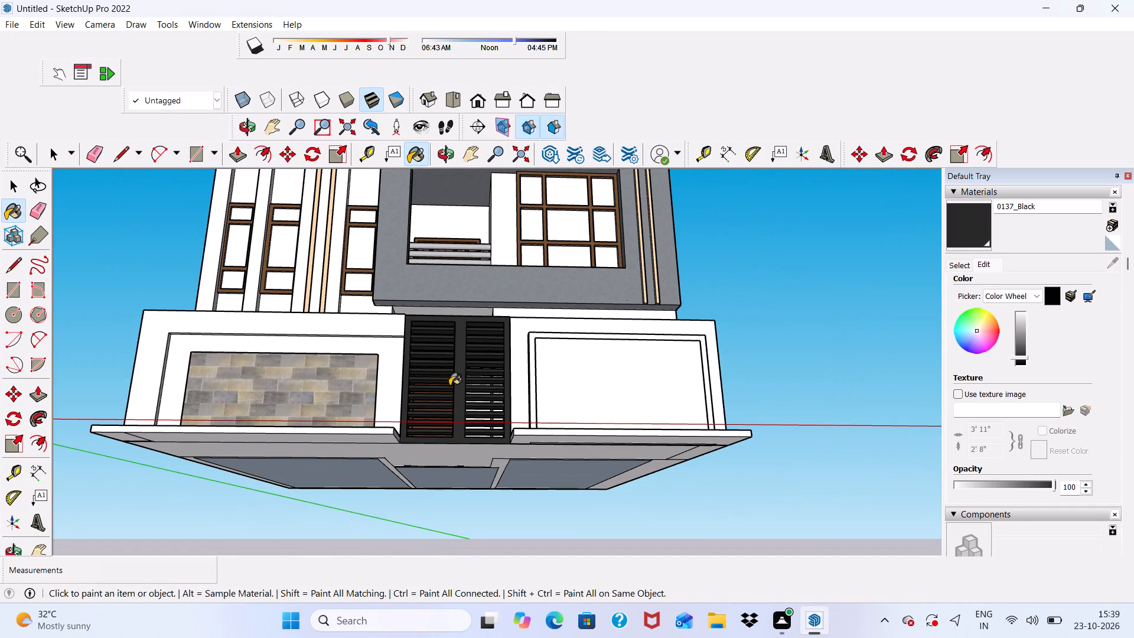
key("space")
scroll(419, 311, "up", 3)
scroll(419, 311, "down", 2)
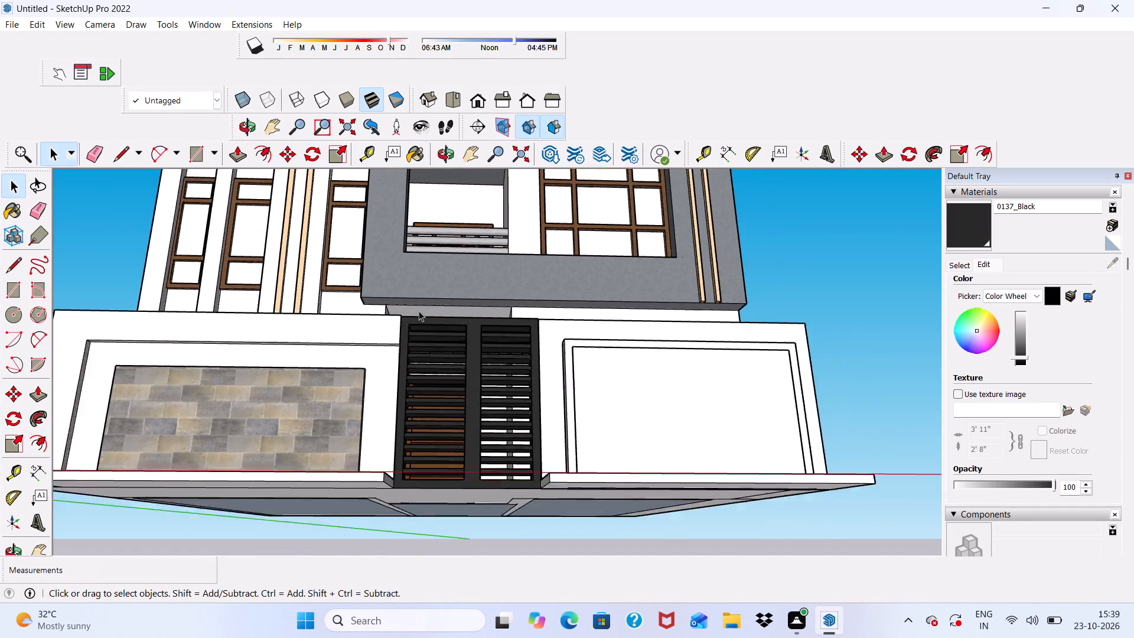
scroll(419, 311, "down", 20)
scroll(440, 311, "up", 9)
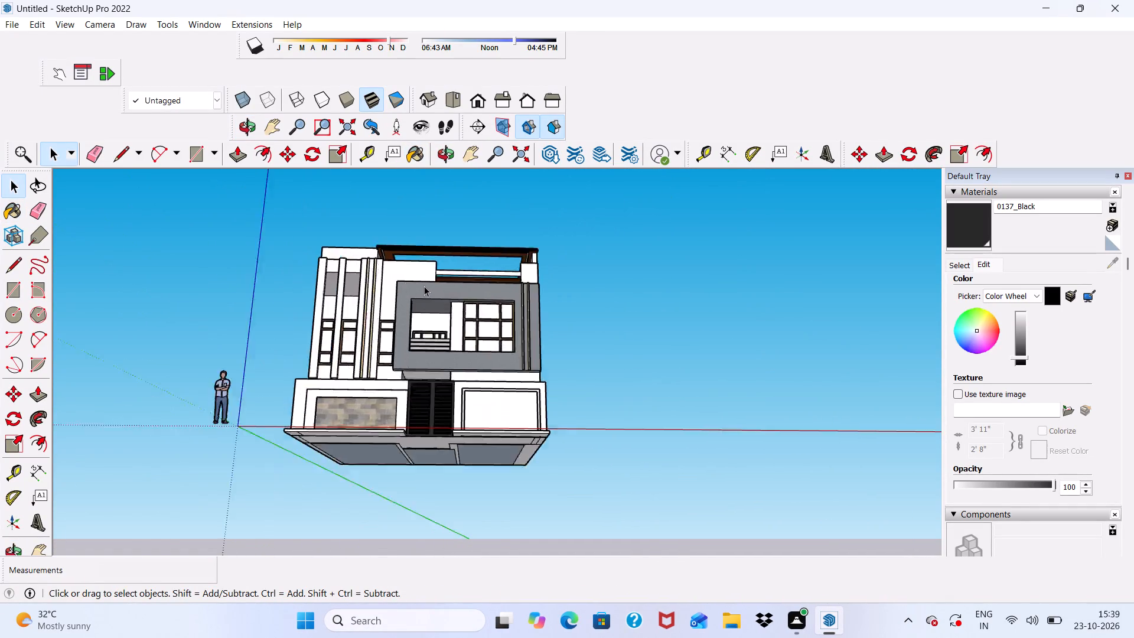
scroll(424, 286, "up", 7)
middle_click_drag(422, 299, 422, 473)
scroll(429, 455, "down", 1)
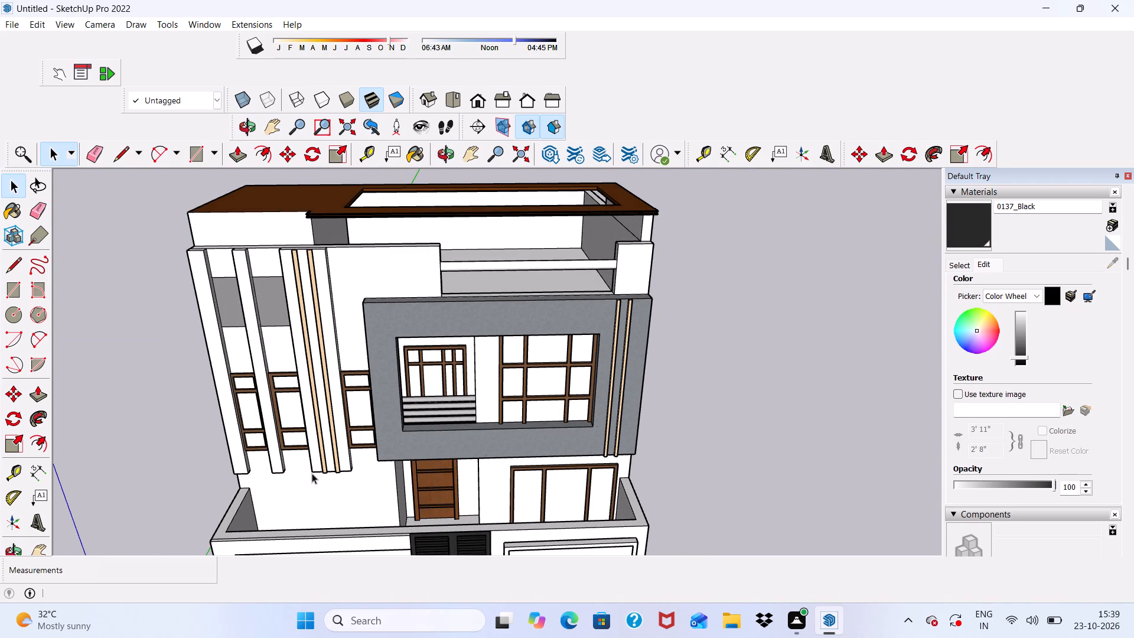
scroll(296, 499, "up", 3)
scroll(296, 497, "down", 3)
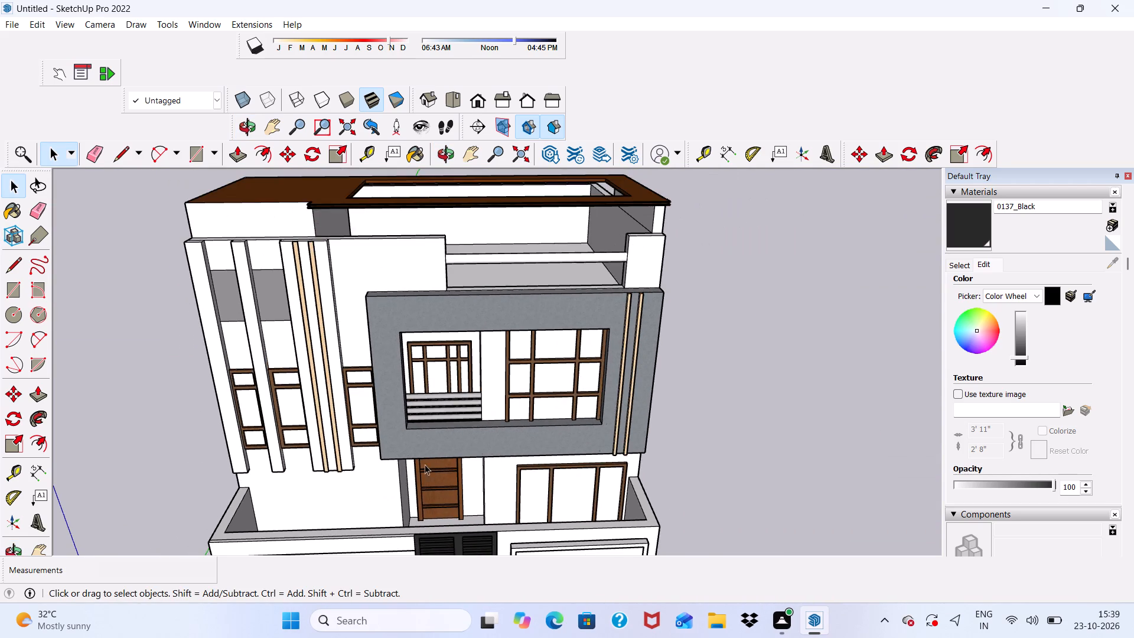
scroll(441, 463, "down", 2)
scroll(488, 459, "up", 4)
middle_click_drag(415, 469, 416, 379)
scroll(423, 379, "up", 1)
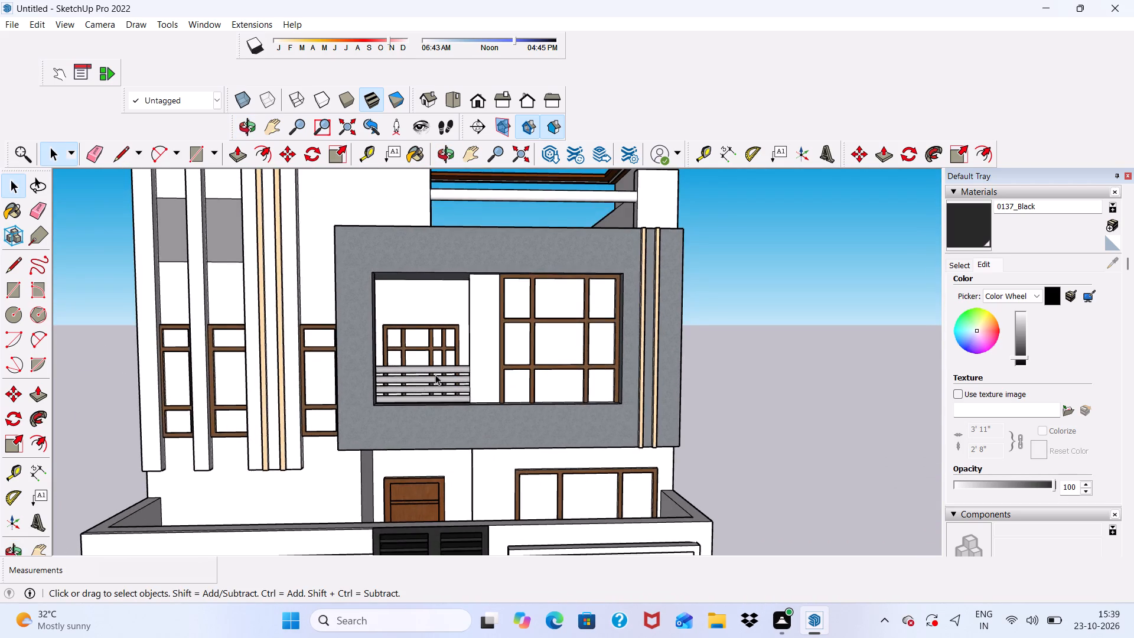
scroll(468, 359, "down", 5)
scroll(629, 404, "down", 2)
middle_click_drag(607, 460, 615, 447)
scroll(1133, 198, "up", 1)
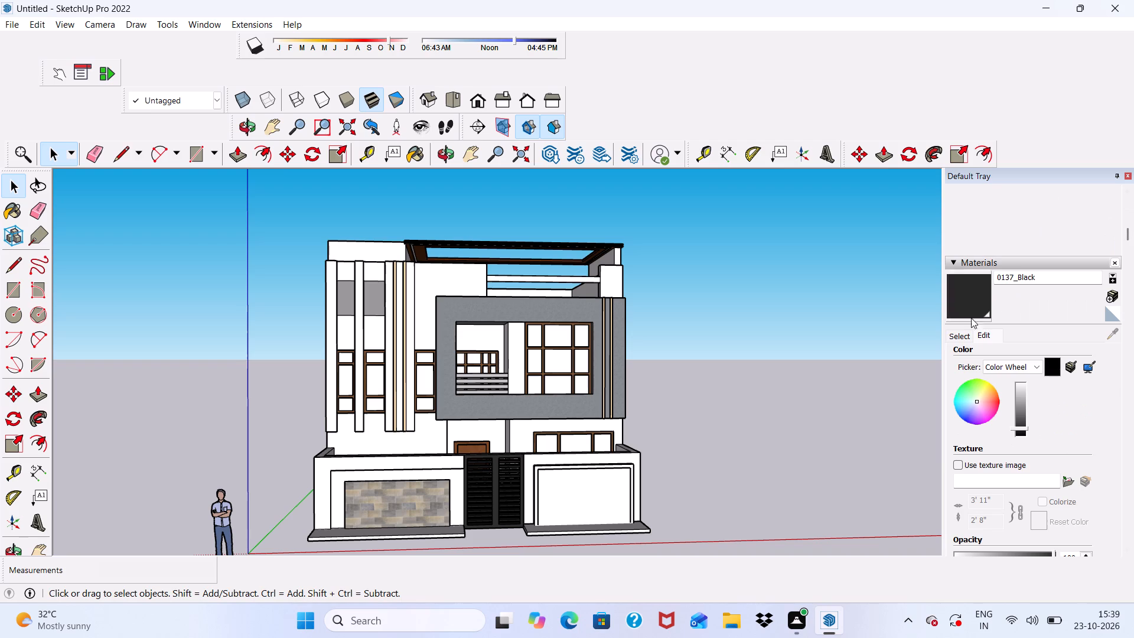
Paint the upper-left pane of the large first-floor window with Translucent Glass Blue from the Glass and Mirrors collection.
left_click(943, 334)
left_click(956, 341)
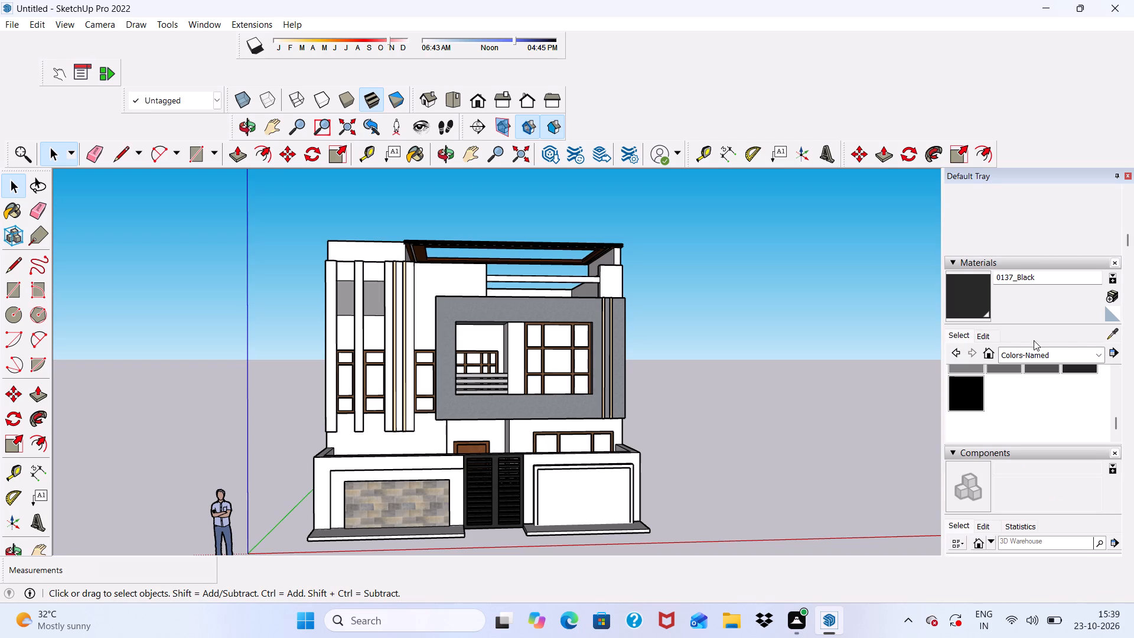
scroll(1041, 375, "down", 1)
scroll(1041, 379, "up", 3)
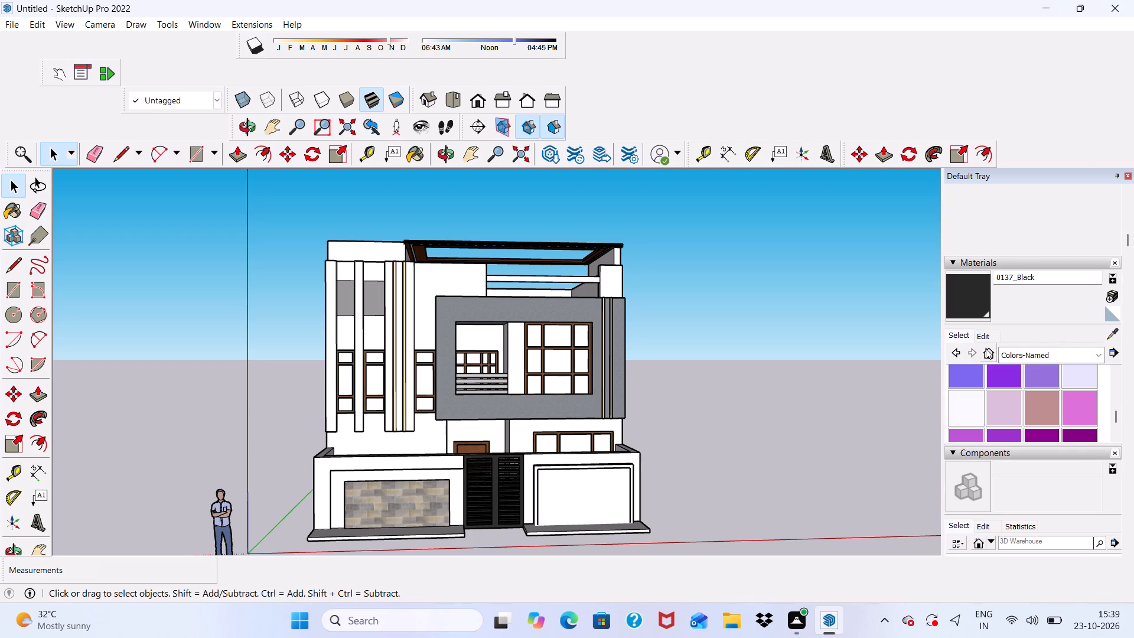
left_click(1099, 357)
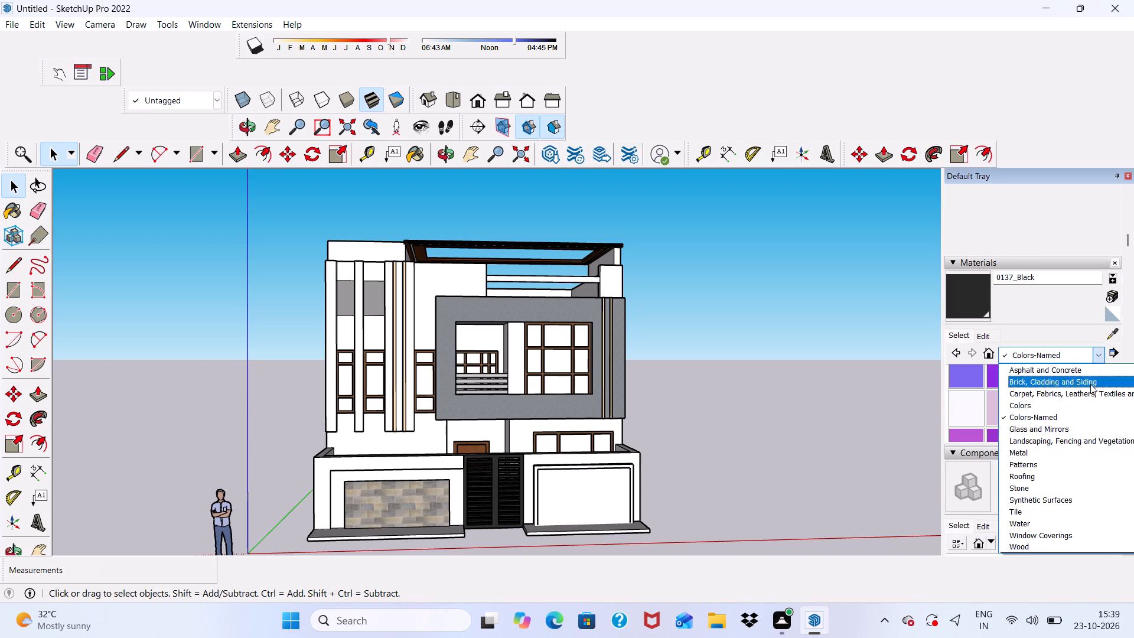
left_click(1066, 430)
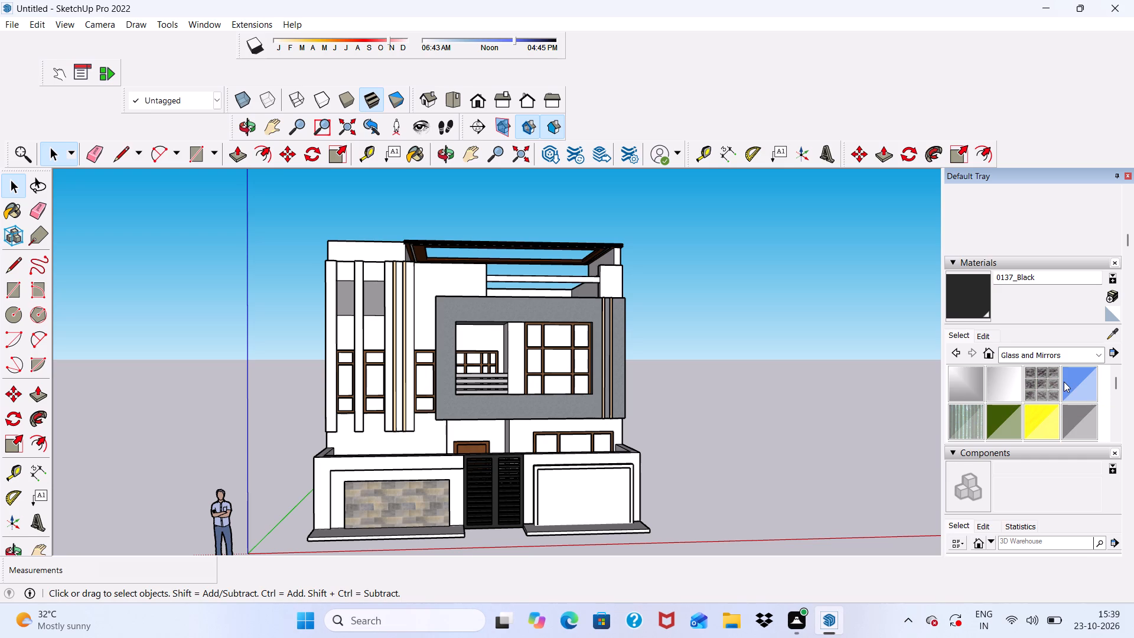
left_click(1064, 382)
scroll(560, 461, "up", 4)
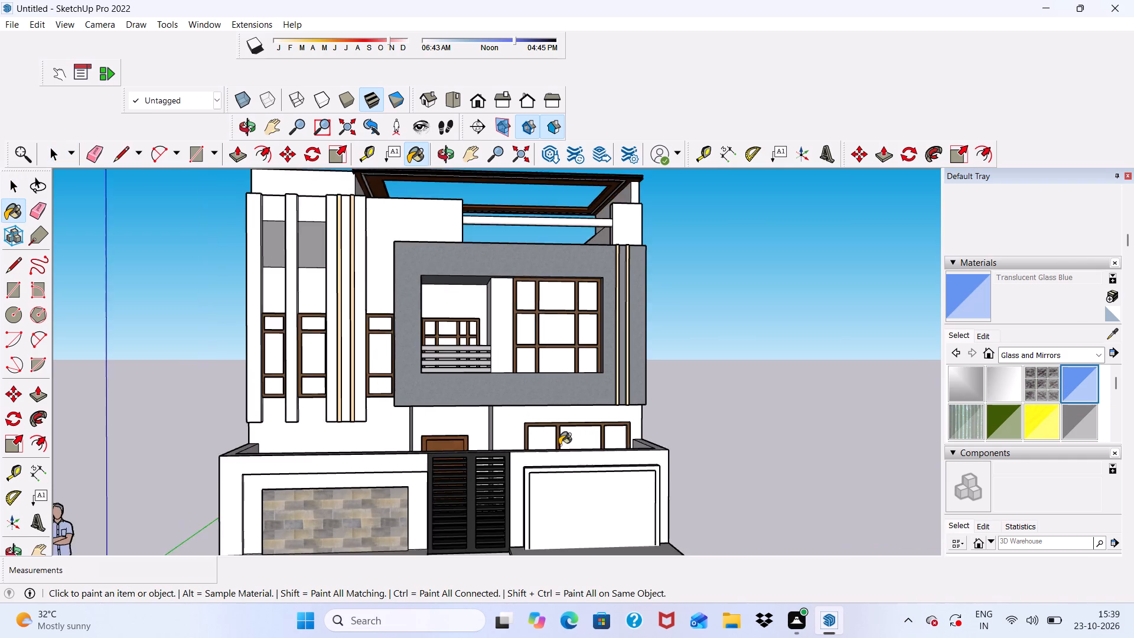
scroll(559, 445, "up", 3)
scroll(504, 230, "up", 5)
left_click(504, 229)
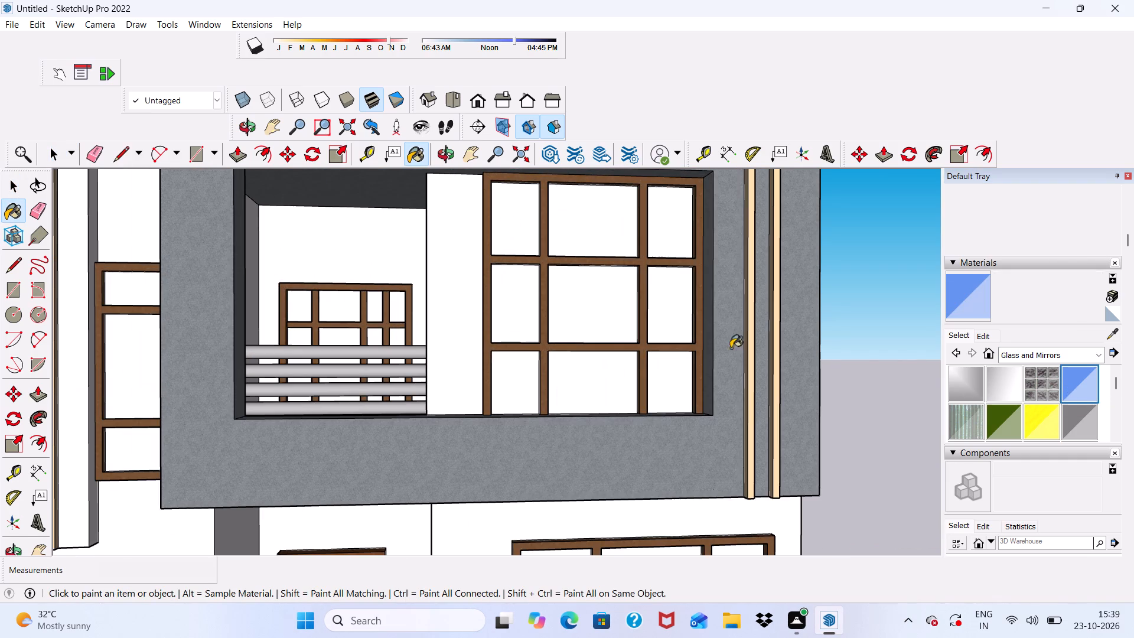
Recolour the Translucent Glass Blue material to golden yellow at full brightness.
left_click(980, 337)
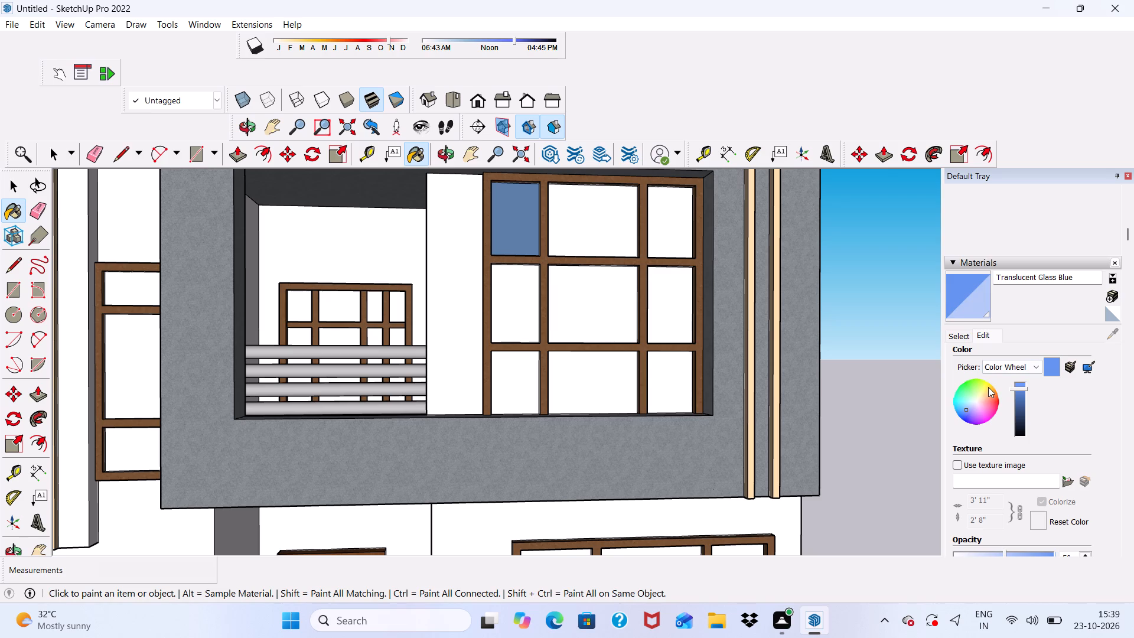
left_click(988, 387)
left_click_drag(1017, 386, 1018, 391)
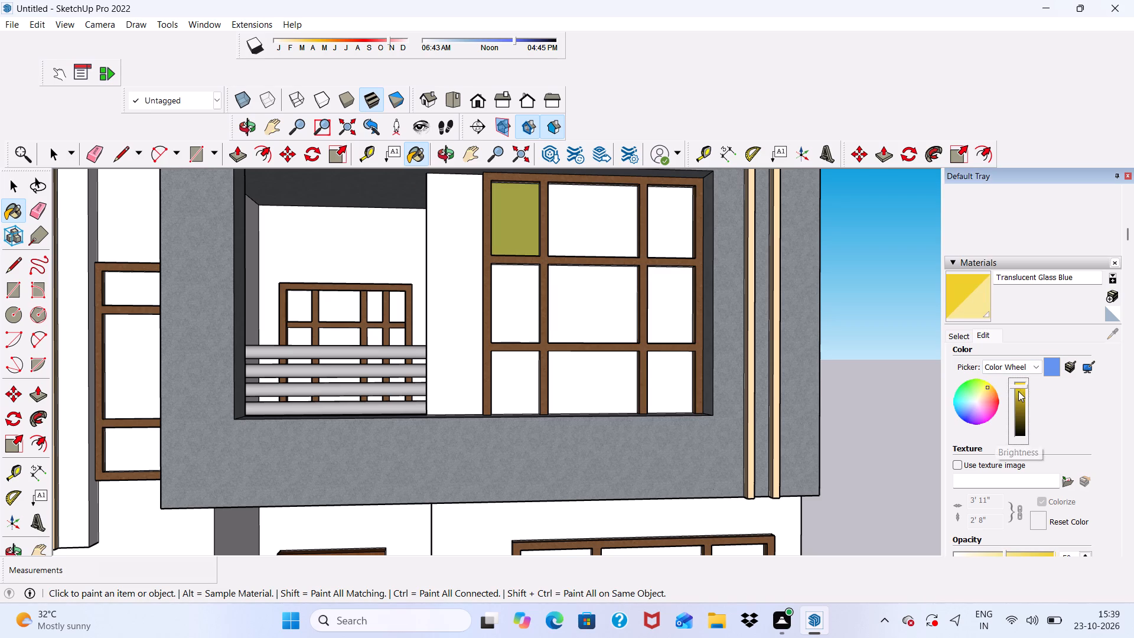
left_click_drag(1018, 391, 1019, 397)
left_click_drag(1019, 397, 1020, 402)
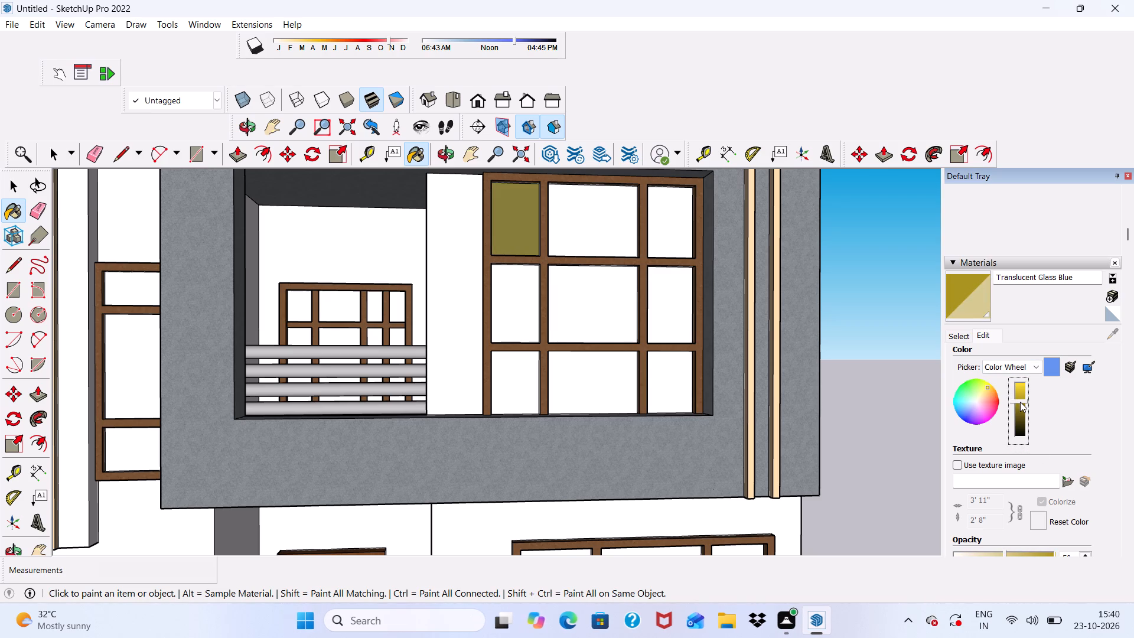
left_click_drag(1020, 402, 1017, 409)
left_click_drag(1016, 406, 1015, 389)
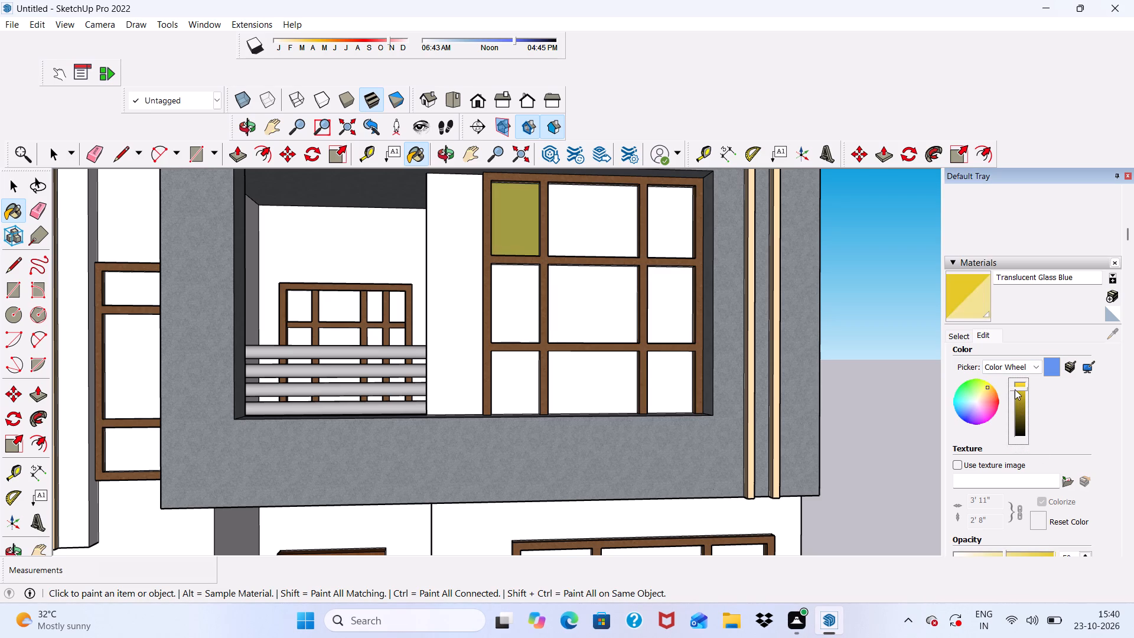
left_click_drag(1015, 389, 1015, 389)
scroll(1015, 389, "up", 10)
left_click_drag(1025, 390, 1025, 383)
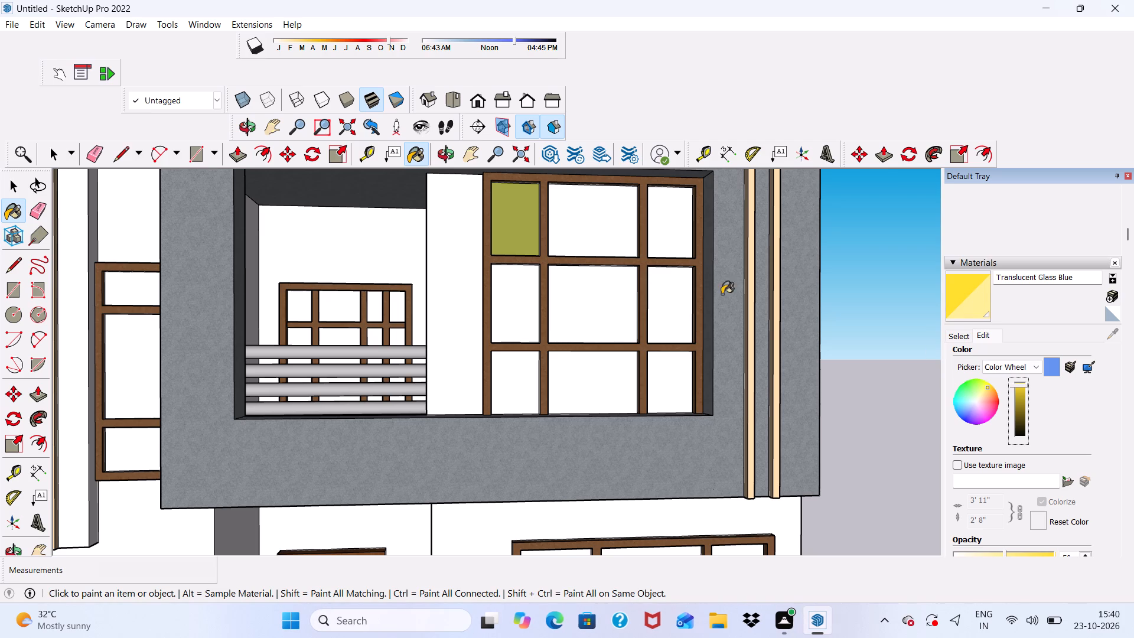
Paint the remaining eight panes of the large first-floor window with the yellow-tinted Translucent Glass Blue.
scroll(544, 203, "up", 2)
left_click(607, 238)
left_click(596, 324)
left_click(693, 328)
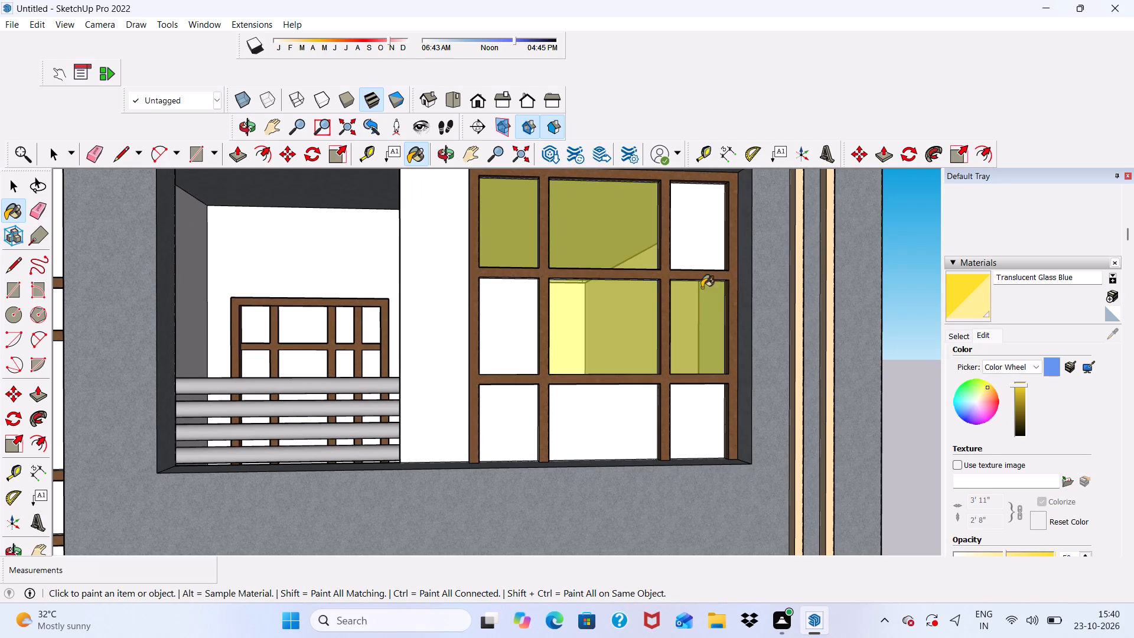
left_click(698, 253)
left_click(530, 320)
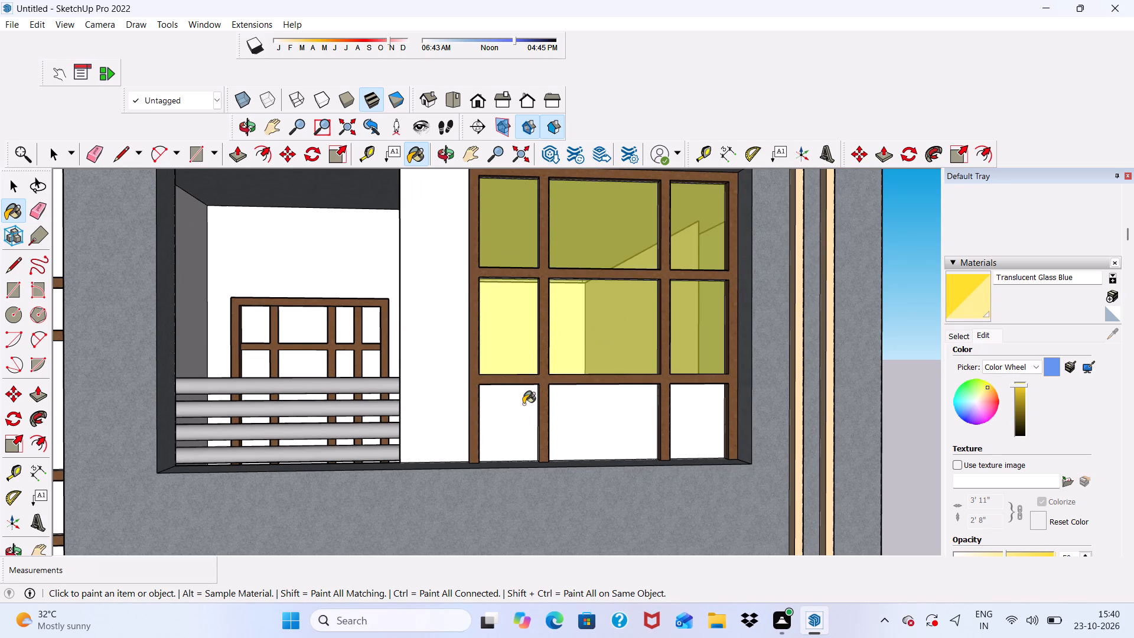
left_click_drag(519, 409, 526, 410)
left_click(598, 412)
left_click_drag(711, 431, 710, 424)
Paint the three panes of the ground-floor window with the yellow-tinted Translucent Glass Blue.
scroll(651, 273, "down", 6)
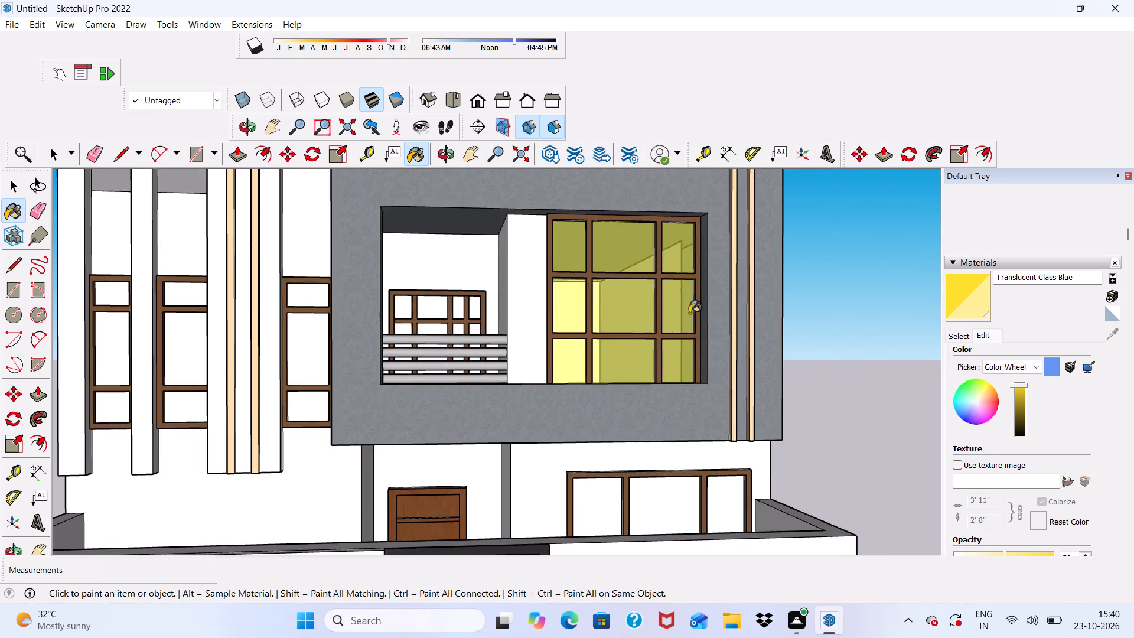
scroll(689, 313, "down", 3)
middle_click_drag(675, 383, 566, 513)
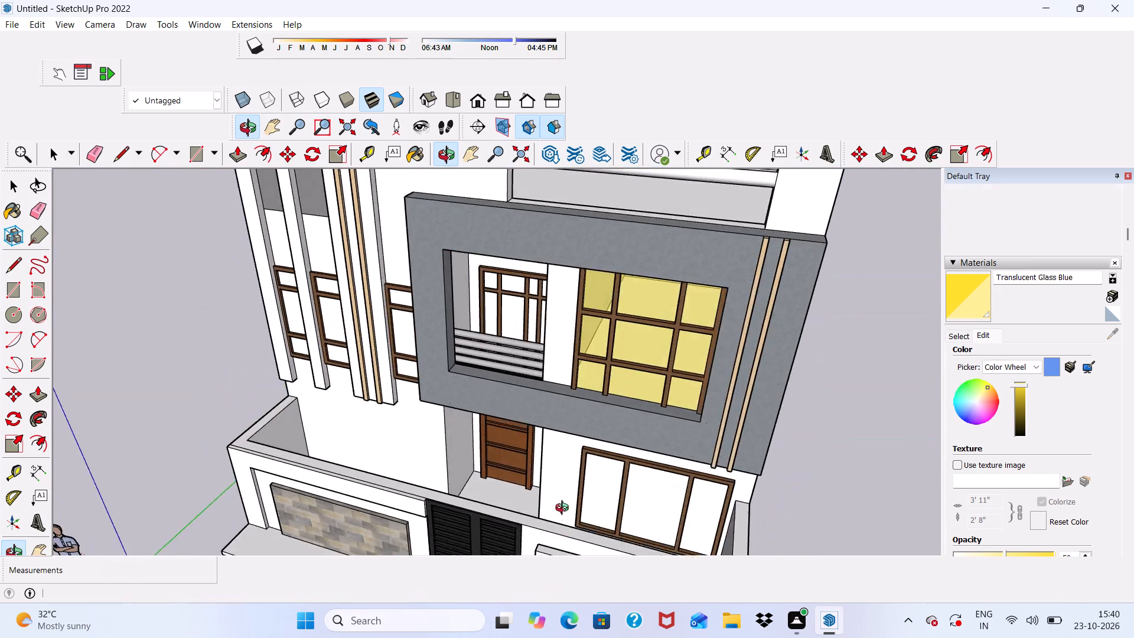
scroll(560, 499, "up", 9)
left_click(621, 472)
scroll(546, 424, "down", 6)
scroll(659, 484, "up", 5)
left_click(658, 476)
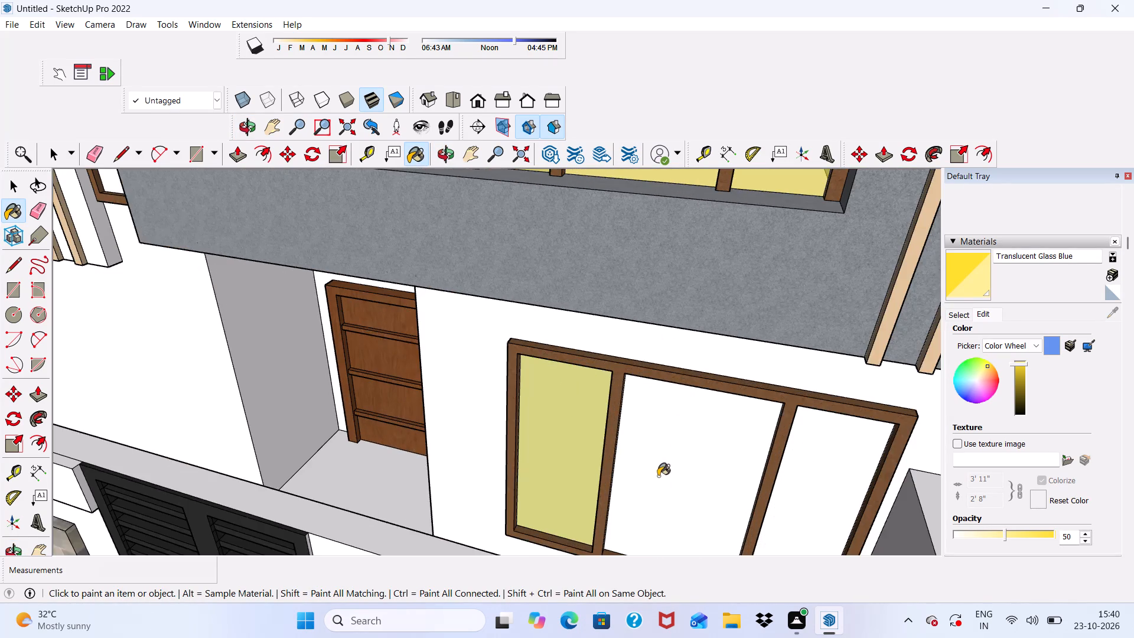
scroll(555, 398, "down", 6)
left_click(689, 466)
Examine the tinted glass in the two painted windows against the rest of the house facade.
middle_click_drag(581, 431, 781, 347)
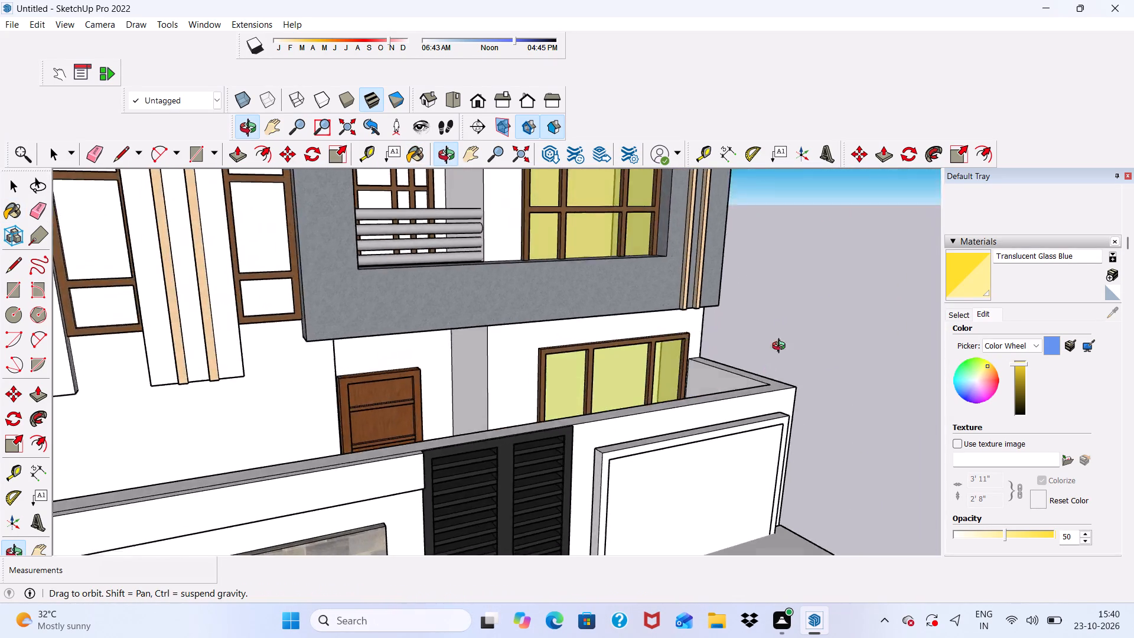
middle_click_drag(781, 347, 617, 470)
scroll(521, 429, "down", 4)
scroll(475, 428, "up", 5)
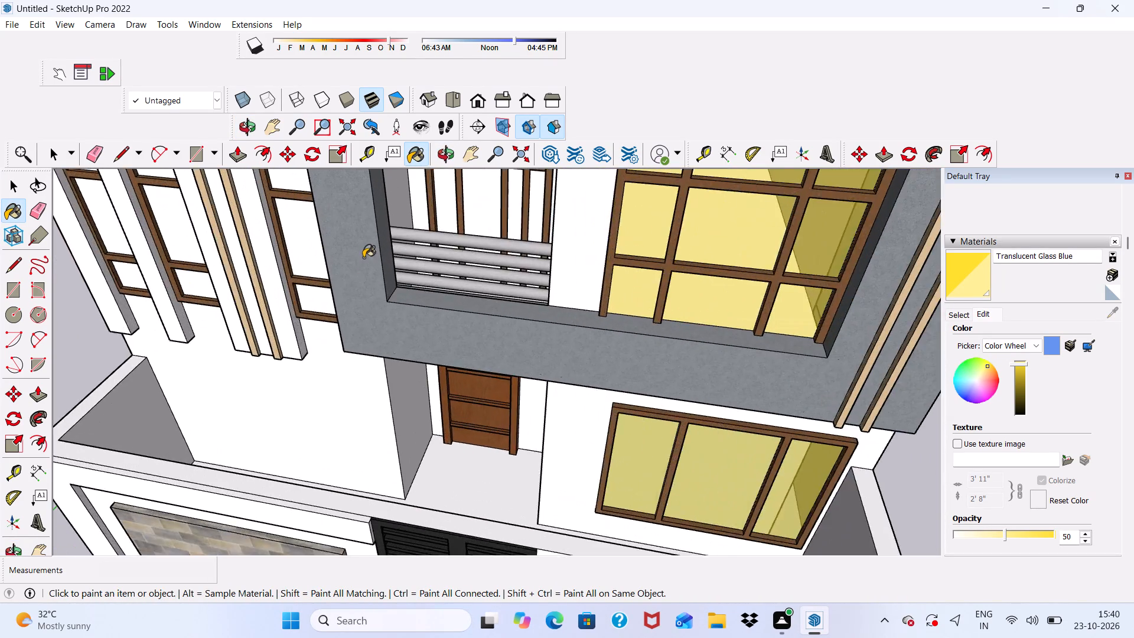
scroll(363, 258, "down", 10)
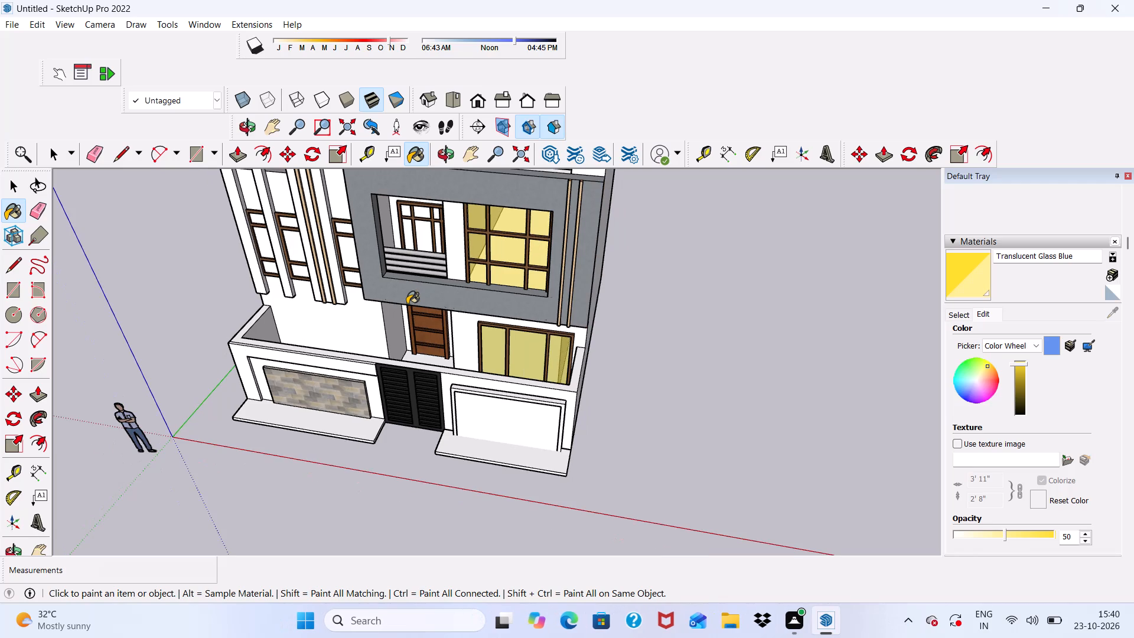
middle_click_drag(407, 304, 485, 214)
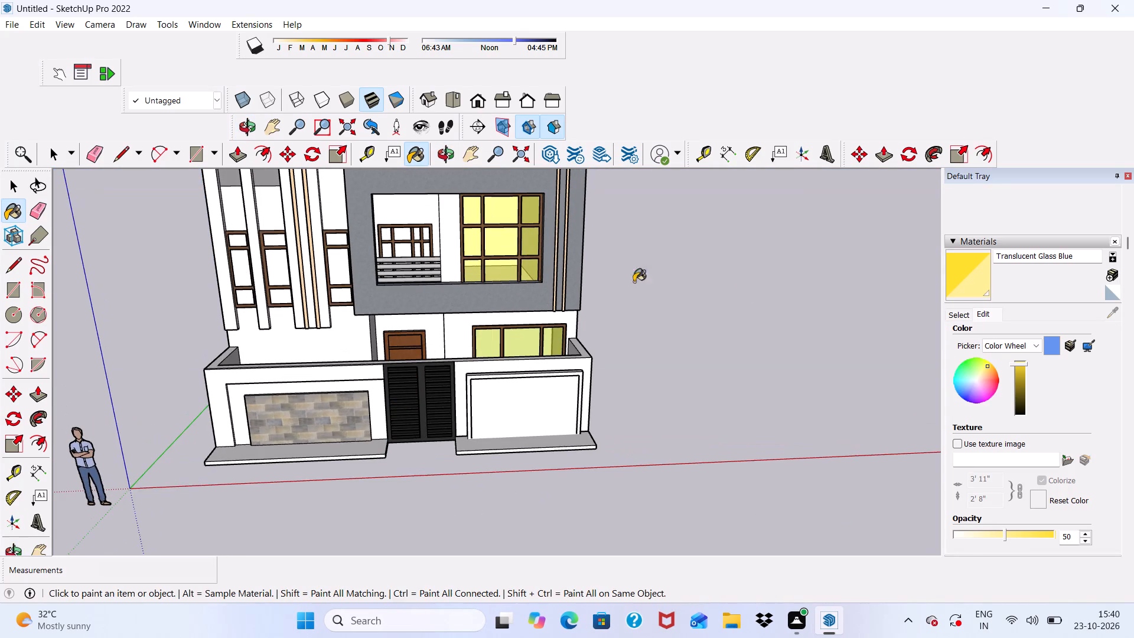
scroll(963, 354, "up", 1)
scroll(973, 343, "down", 1)
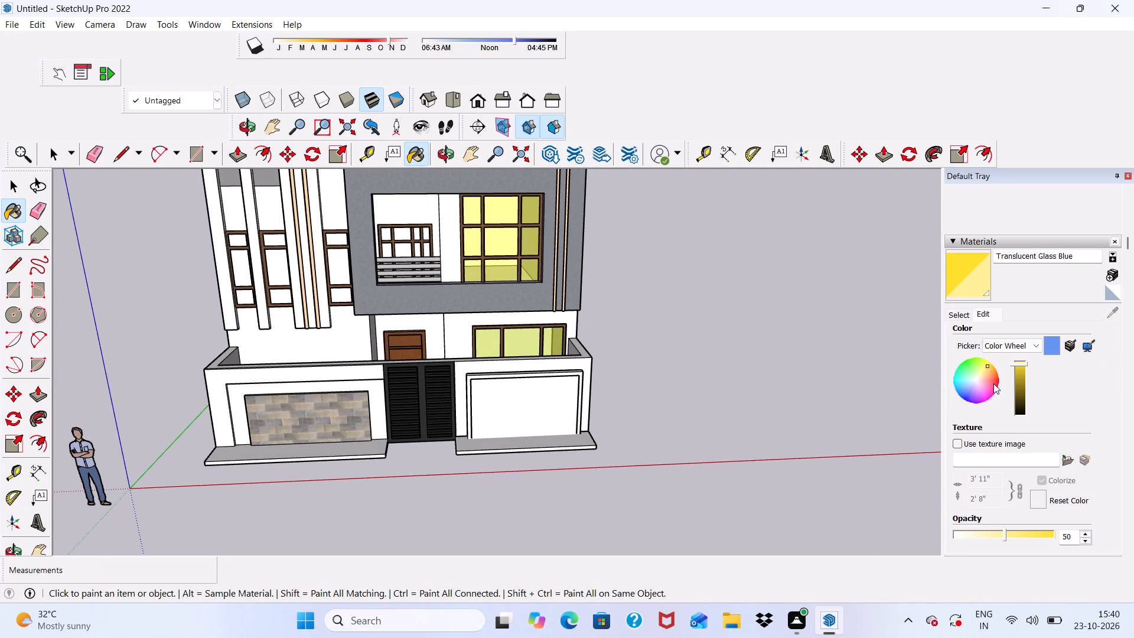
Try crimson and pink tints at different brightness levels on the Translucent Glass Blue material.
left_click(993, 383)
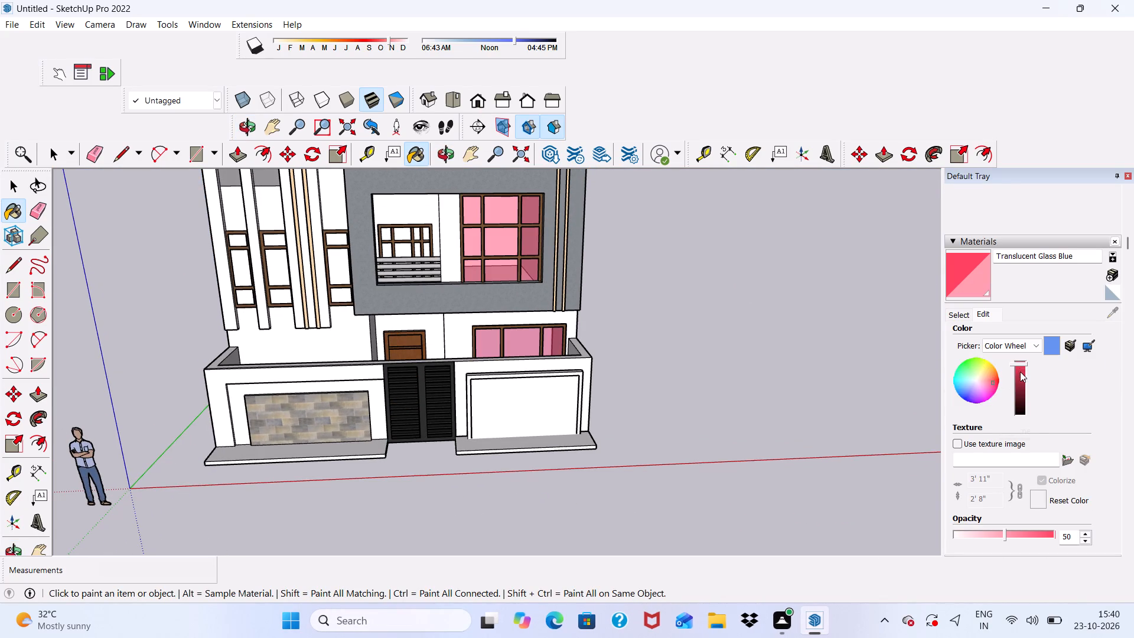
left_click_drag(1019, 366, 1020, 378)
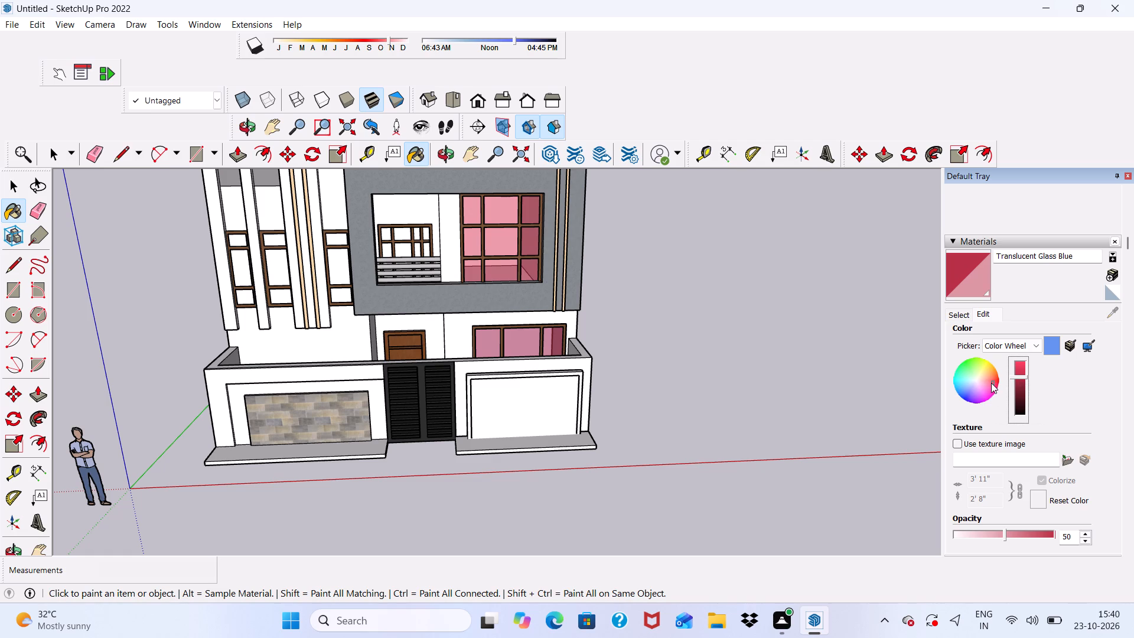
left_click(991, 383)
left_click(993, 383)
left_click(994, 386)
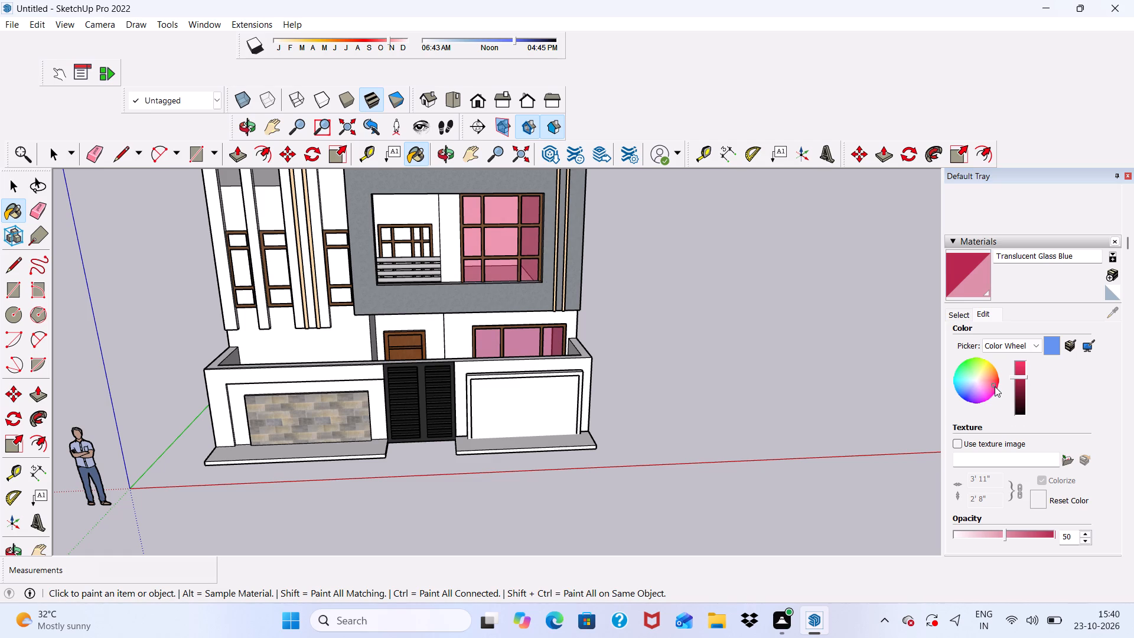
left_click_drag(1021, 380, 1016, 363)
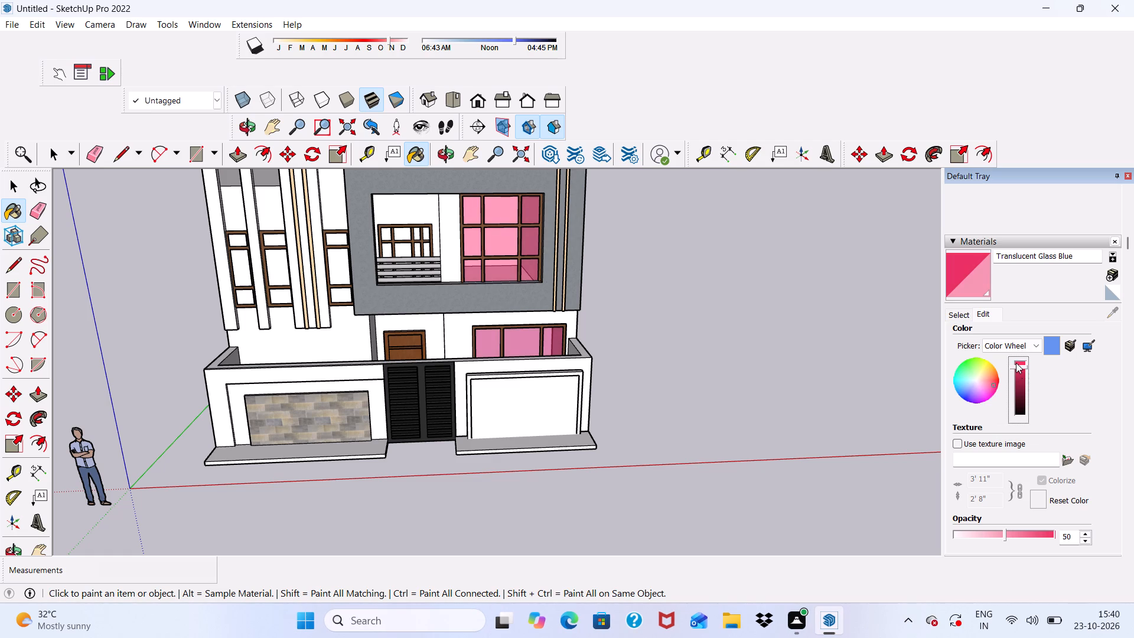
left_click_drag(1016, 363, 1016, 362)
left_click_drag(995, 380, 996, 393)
Set the Translucent Glass Blue material's colour to bright yellow.
left_click(985, 365)
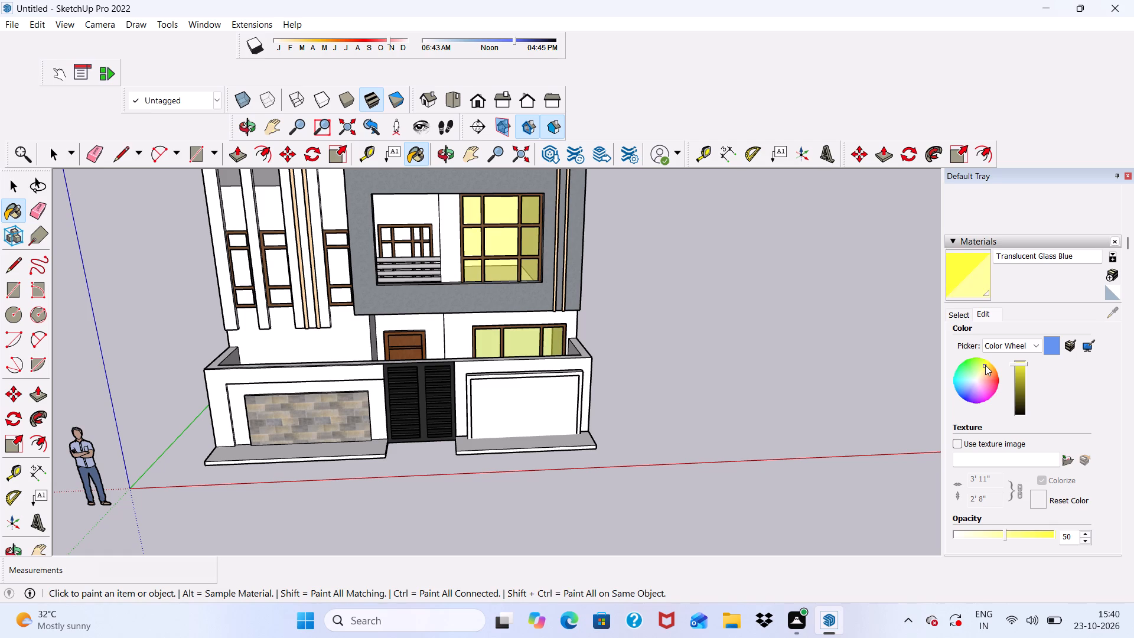
Paint the three panes of the narrow first-floor window beside the grey frame with the yellow-tinted Translucent Glass Blue.
scroll(595, 354, "up", 4)
scroll(334, 346, "up", 3)
scroll(341, 340, "down", 5)
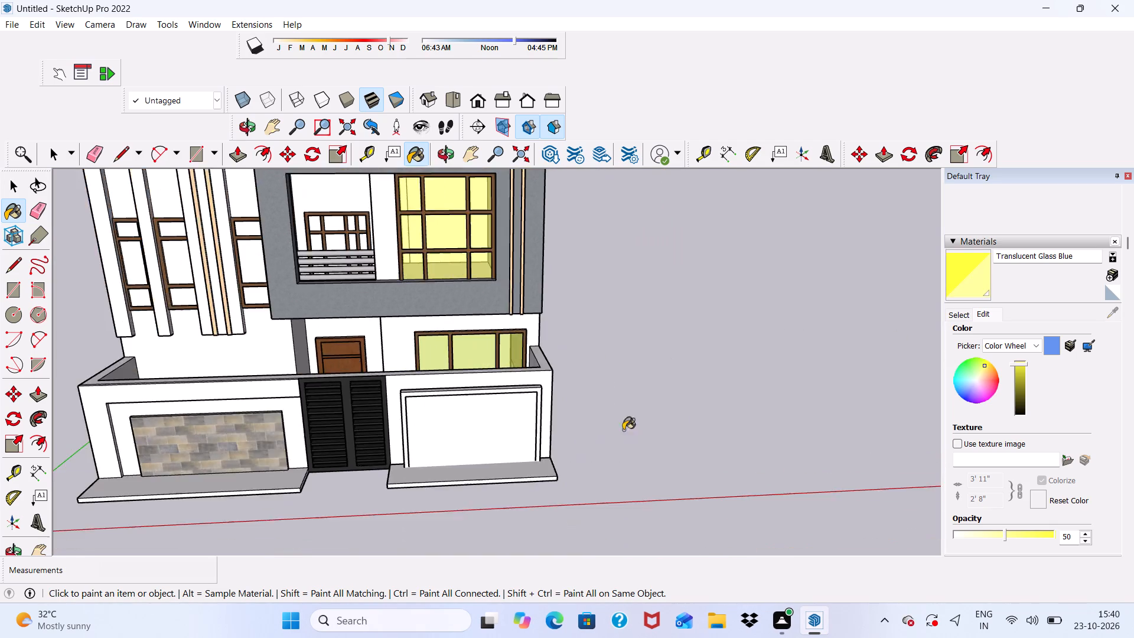
scroll(623, 430, "down", 7)
scroll(521, 512, "up", 1)
middle_click_drag(444, 388, 299, 461)
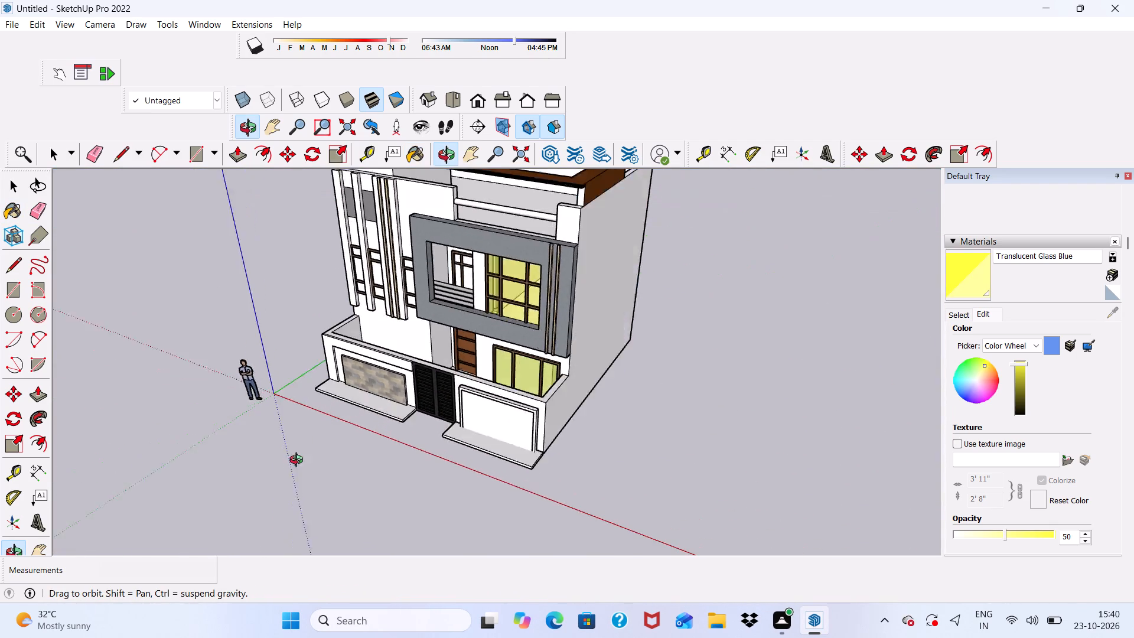
middle_click_drag(299, 461, 302, 471)
scroll(347, 385, "up", 16)
left_click(513, 203)
scroll(511, 338, "up", 3)
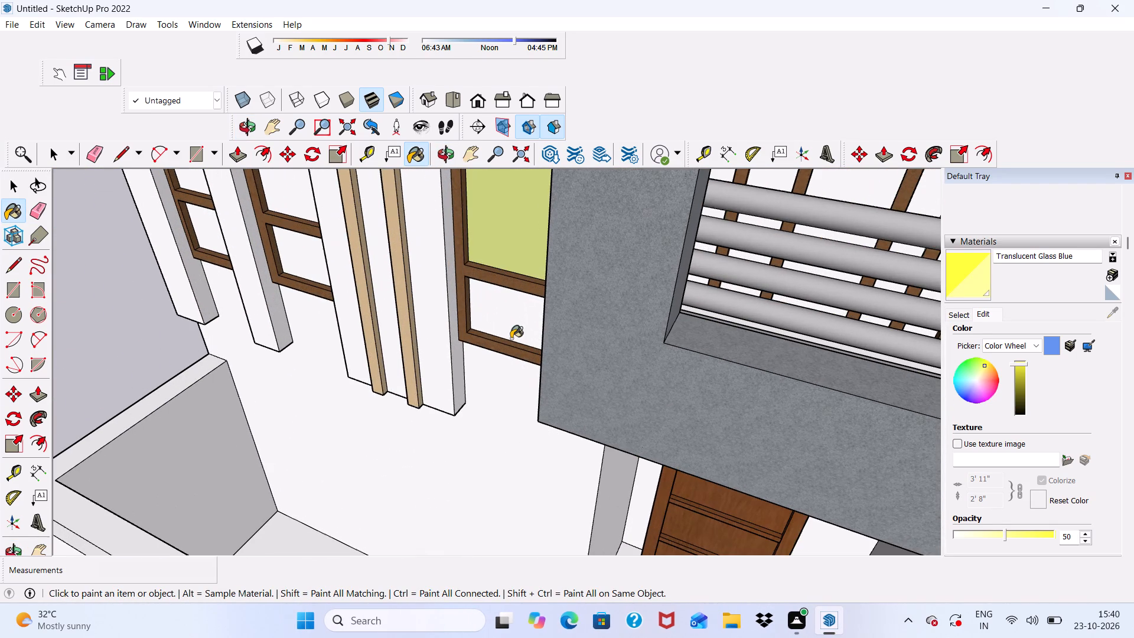
left_click(510, 316)
scroll(510, 320, "down", 6)
scroll(526, 382, "down", 6)
scroll(472, 291, "up", 6)
scroll(456, 221, "down", 4)
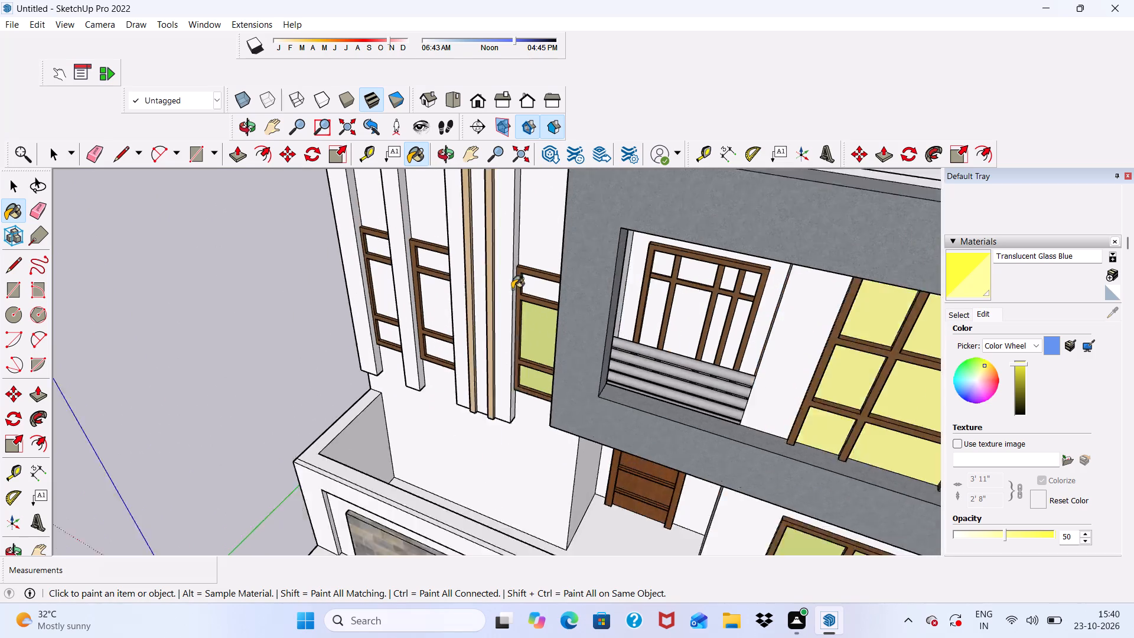
scroll(518, 296, "up", 6)
left_click(551, 282)
Paint the three panes of the middle narrow first-floor window with the yellow-tinted Translucent Glass Blue.
scroll(369, 301, "up", 3)
left_click(354, 203)
left_click(363, 301)
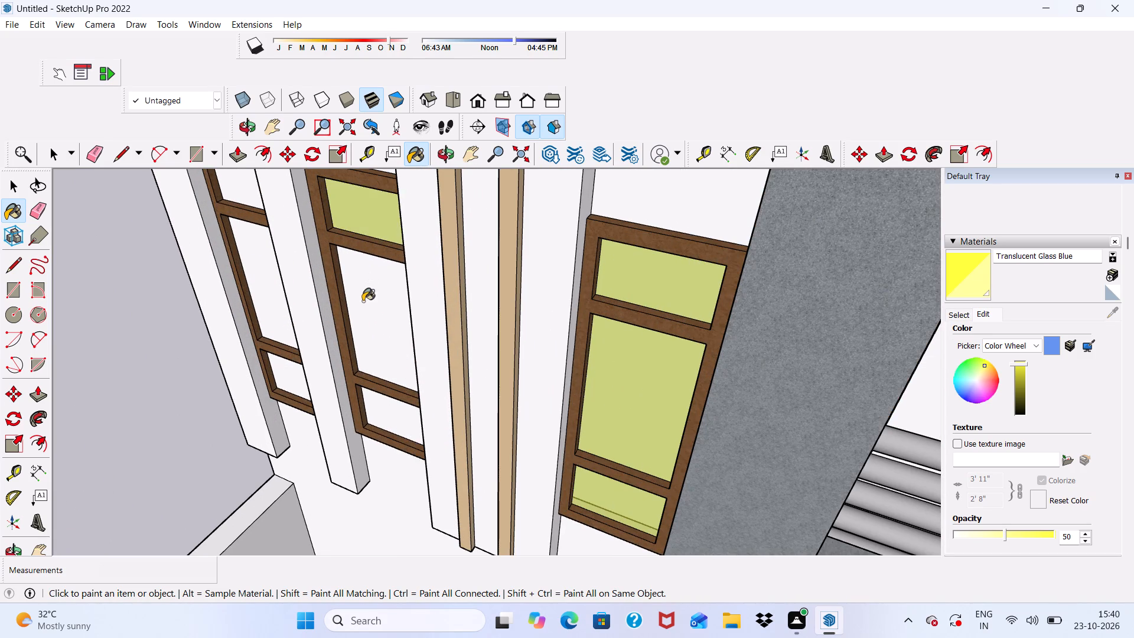
scroll(363, 299, "down", 4)
middle_click_drag(383, 266, 543, 124)
scroll(376, 481, "up", 4)
left_click(348, 416)
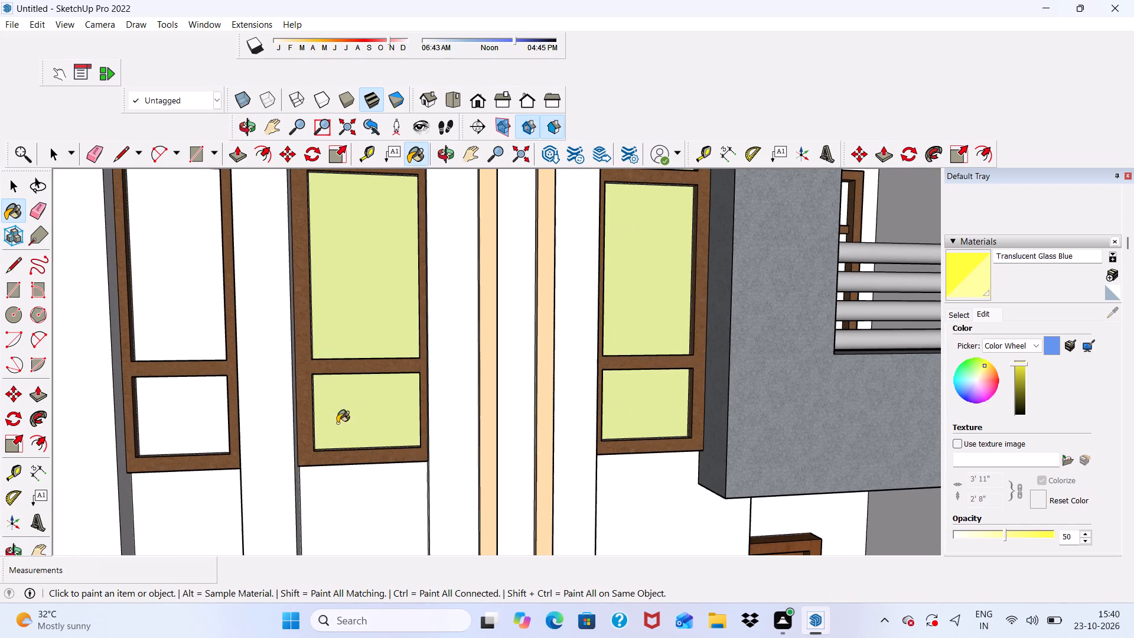
Paint the three panes of the leftmost narrow first-floor window with the yellow-tinted Translucent Glass Blue.
left_click(198, 434)
left_click(198, 329)
scroll(210, 339, "down", 5)
scroll(311, 418, "down", 6)
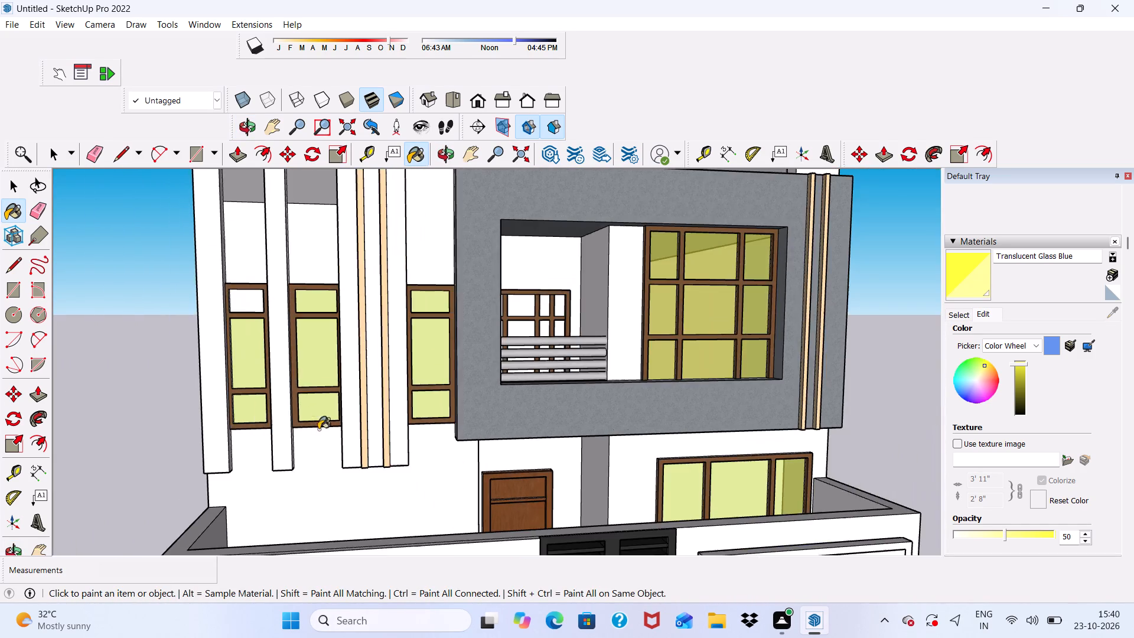
scroll(243, 307, "up", 5)
left_click(243, 305)
Paint all eight panes of the window behind the balcony railing with the yellow-tinted Translucent Glass Blue.
scroll(243, 326, "down", 11)
scroll(436, 436, "up", 1)
middle_click_drag(436, 436, 435, 487)
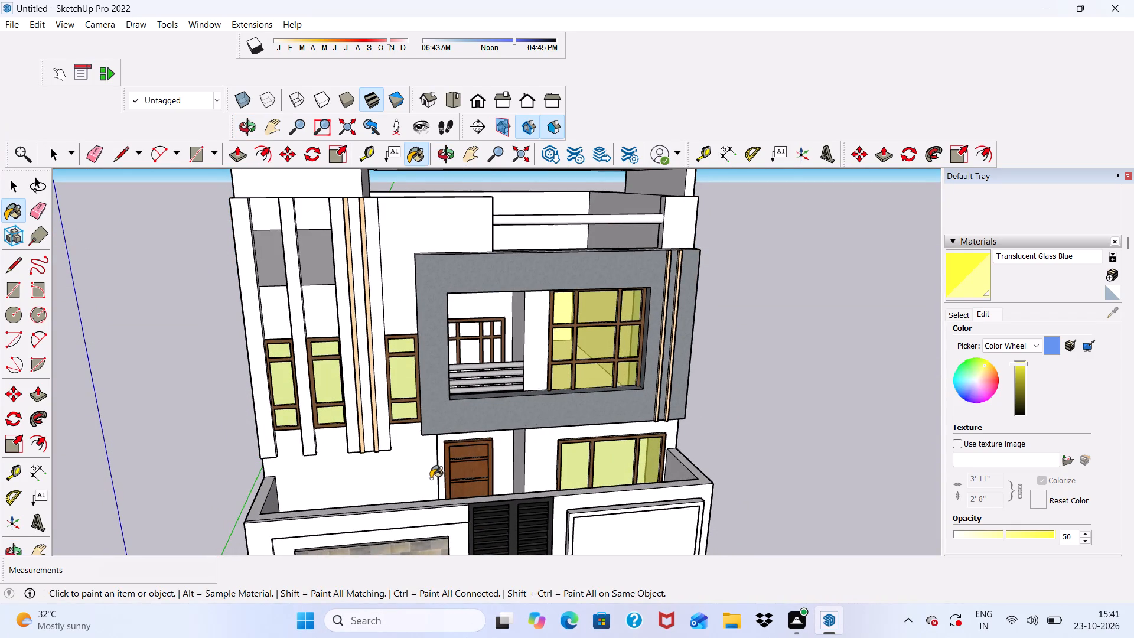
scroll(505, 355, "up", 16)
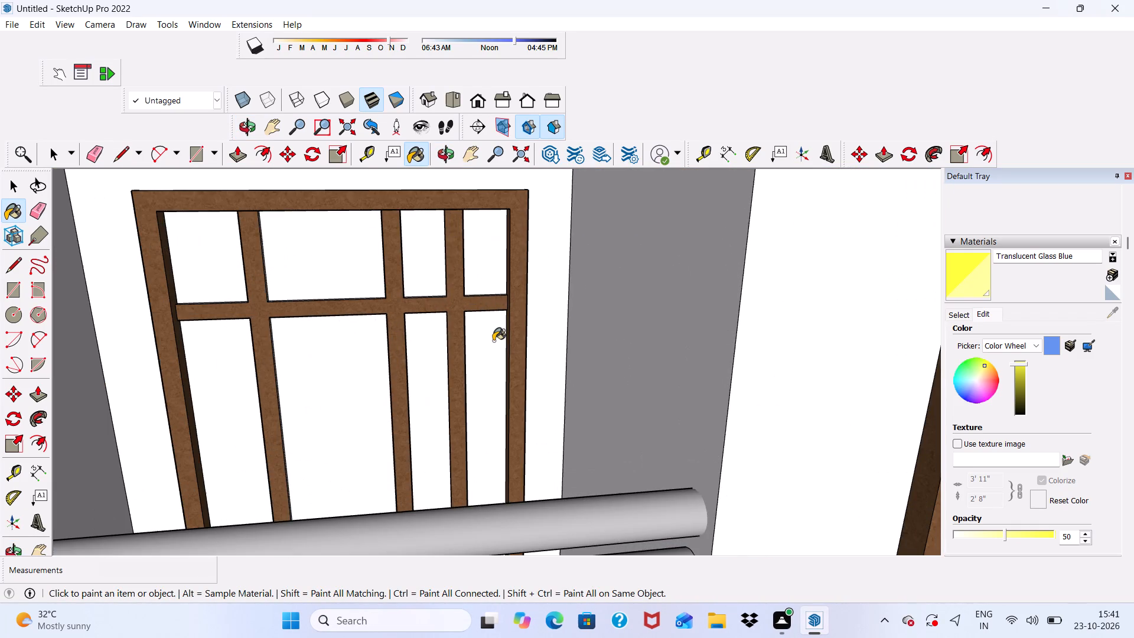
scroll(471, 376, "up", 5)
left_click(469, 369)
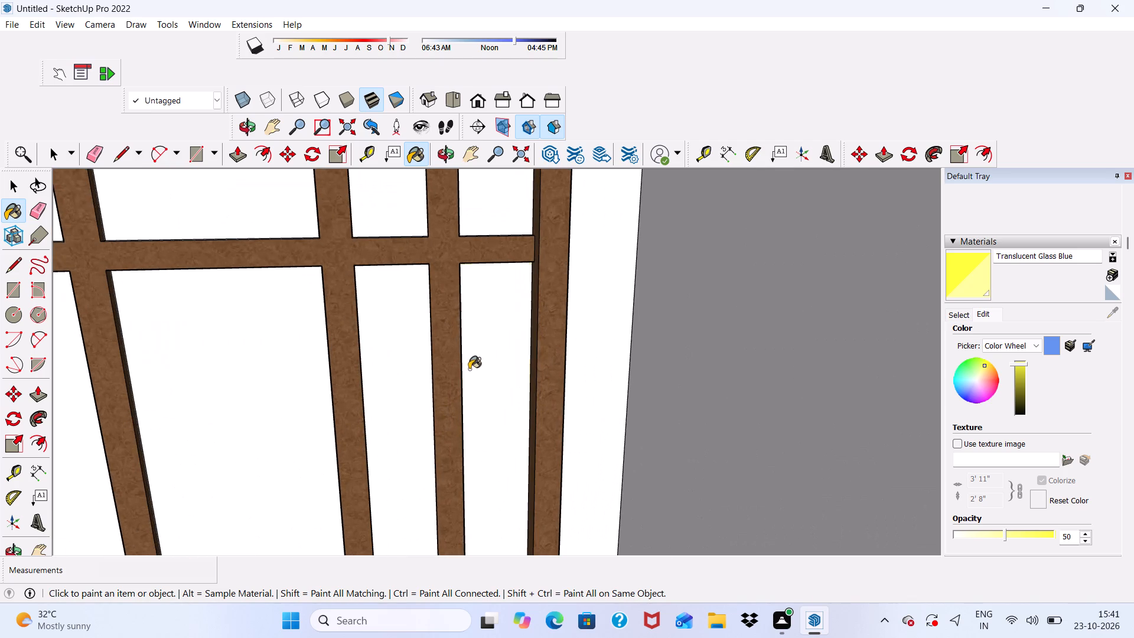
left_click(392, 369)
left_click(289, 387)
left_click(255, 211)
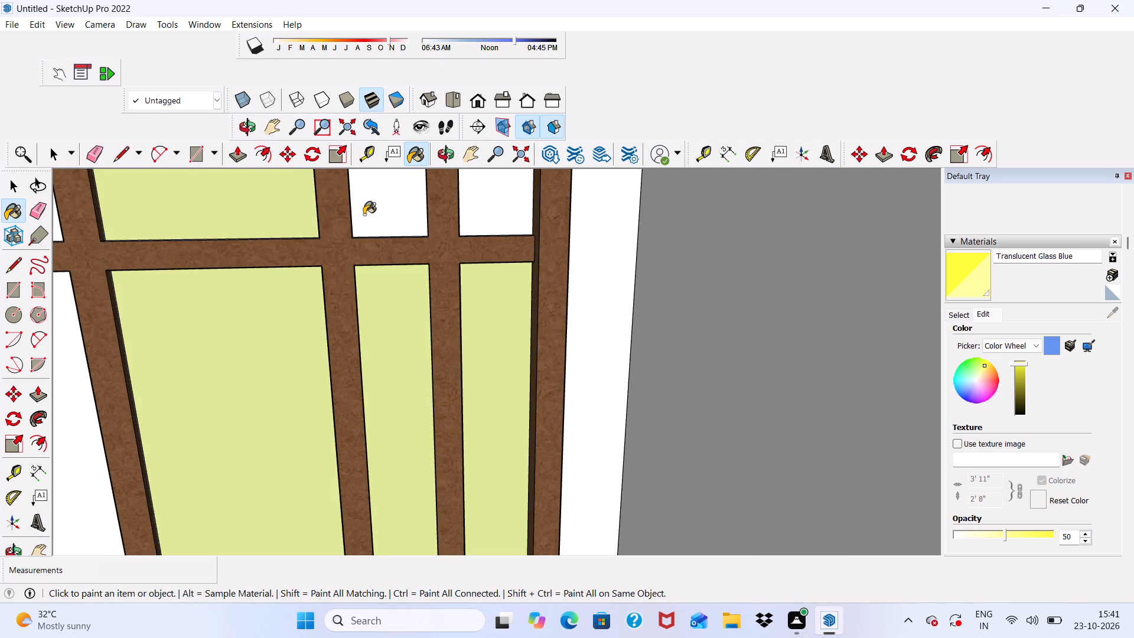
left_click(370, 213)
left_click(500, 214)
scroll(503, 264, "down", 10)
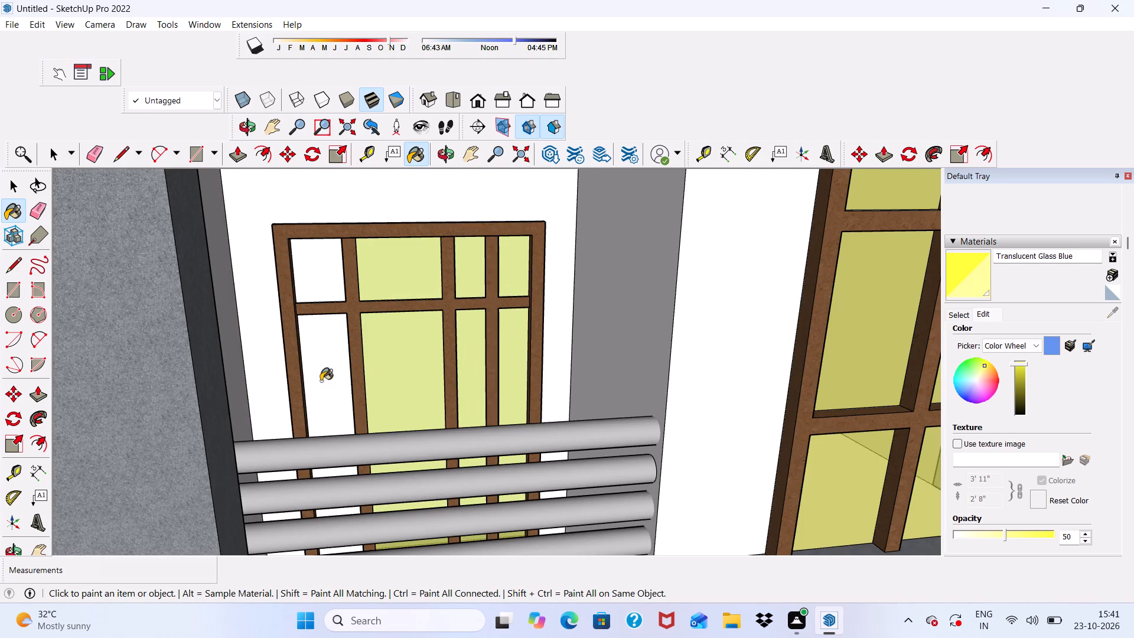
left_click(331, 379)
left_click(323, 276)
scroll(323, 295, "down", 6)
middle_click_drag(387, 426, 379, 187)
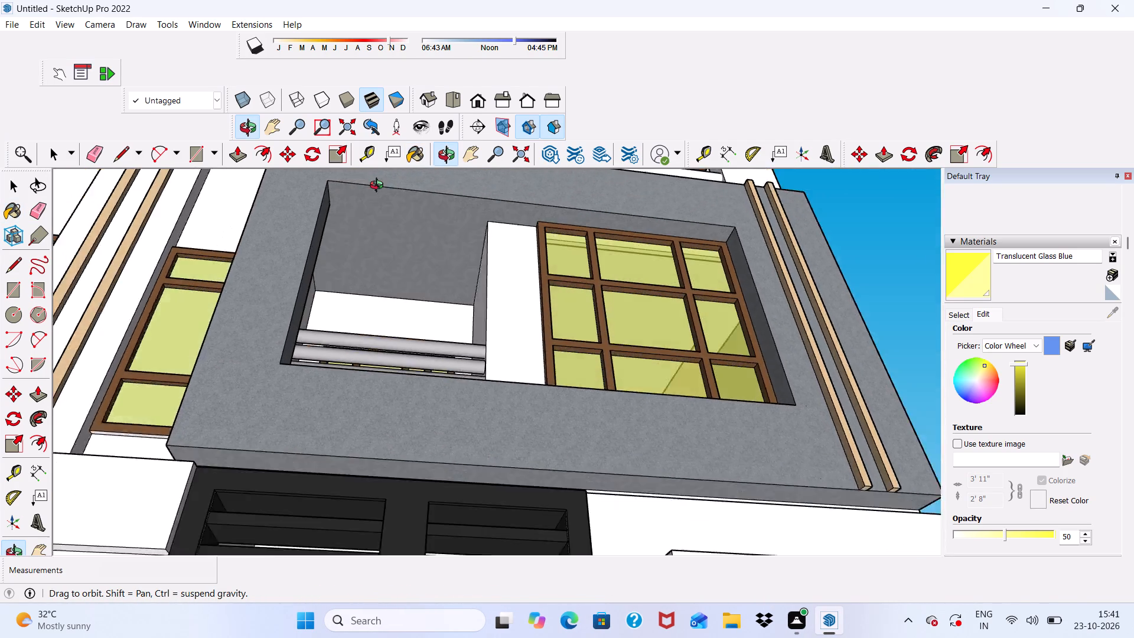
middle_click_drag(379, 187, 387, 341)
key("space")
scroll(370, 297, "down", 10)
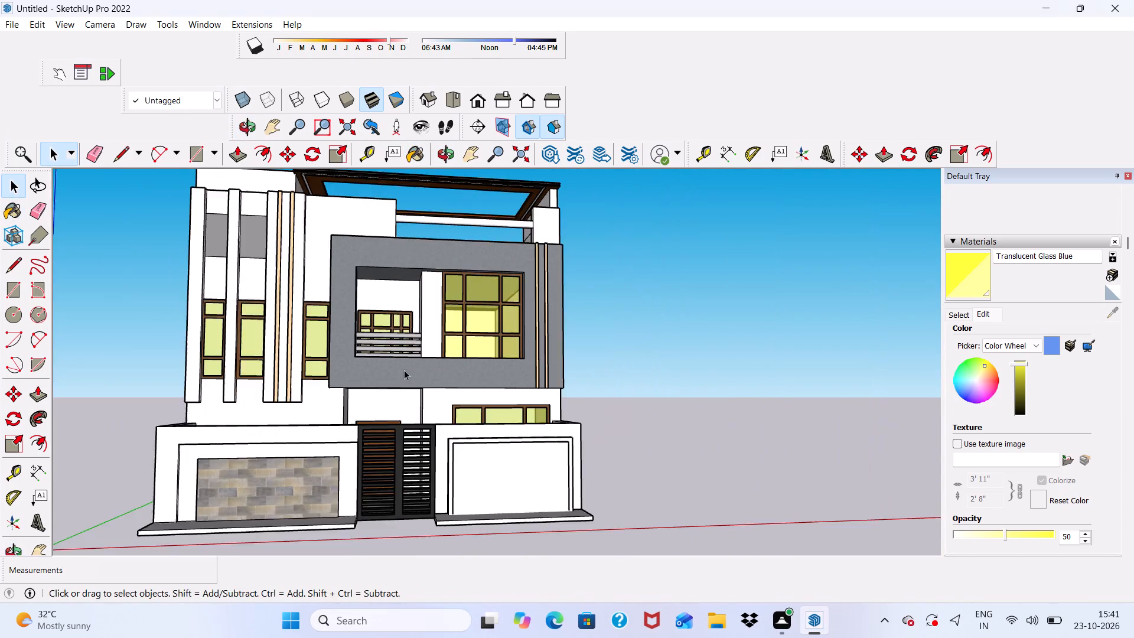
Paint the ceiling of the entrance recess, below the grey first-floor frame, with Wood Floor Parquet from the Wood materials.
scroll(406, 372, "up", 1)
middle_click_drag(406, 372, 323, 422)
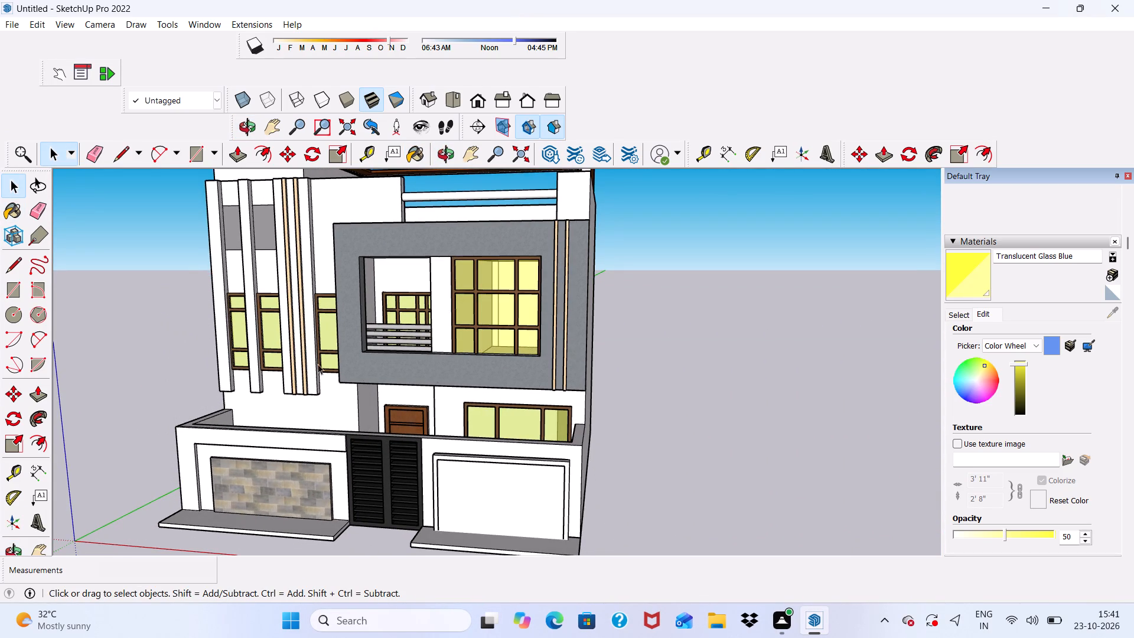
scroll(354, 357, "up", 4)
middle_click_drag(354, 357, 418, 330)
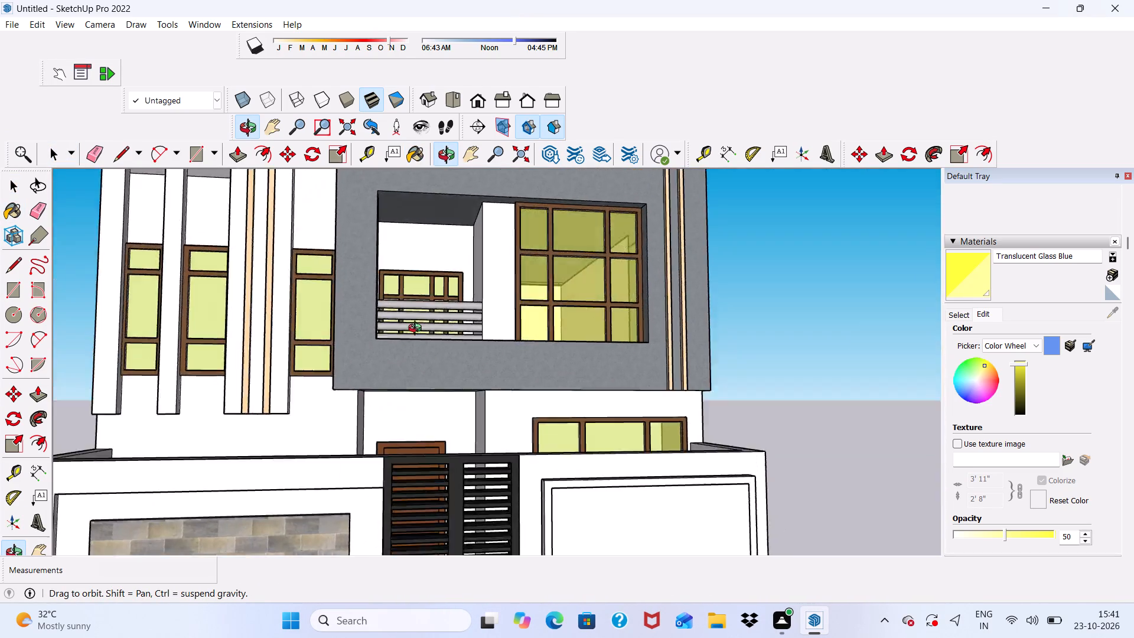
middle_click_drag(418, 330, 408, 290)
scroll(410, 376, "up", 5)
scroll(410, 376, "down", 1)
scroll(410, 424, "up", 6)
scroll(409, 422, "down", 1)
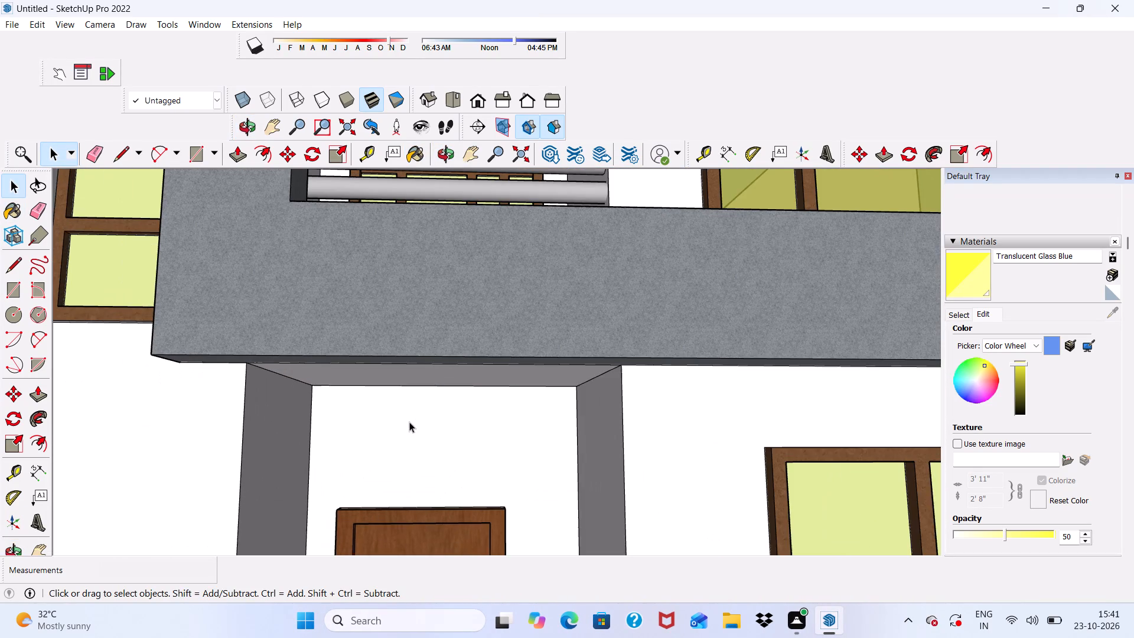
middle_click_drag(399, 344, 395, 304)
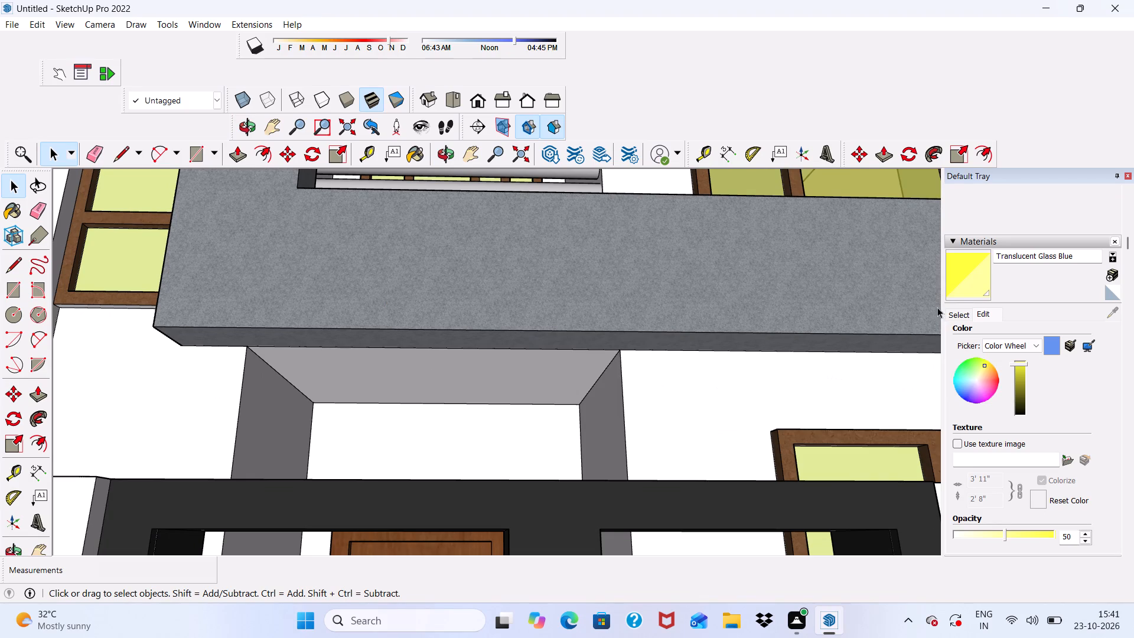
left_click(962, 313)
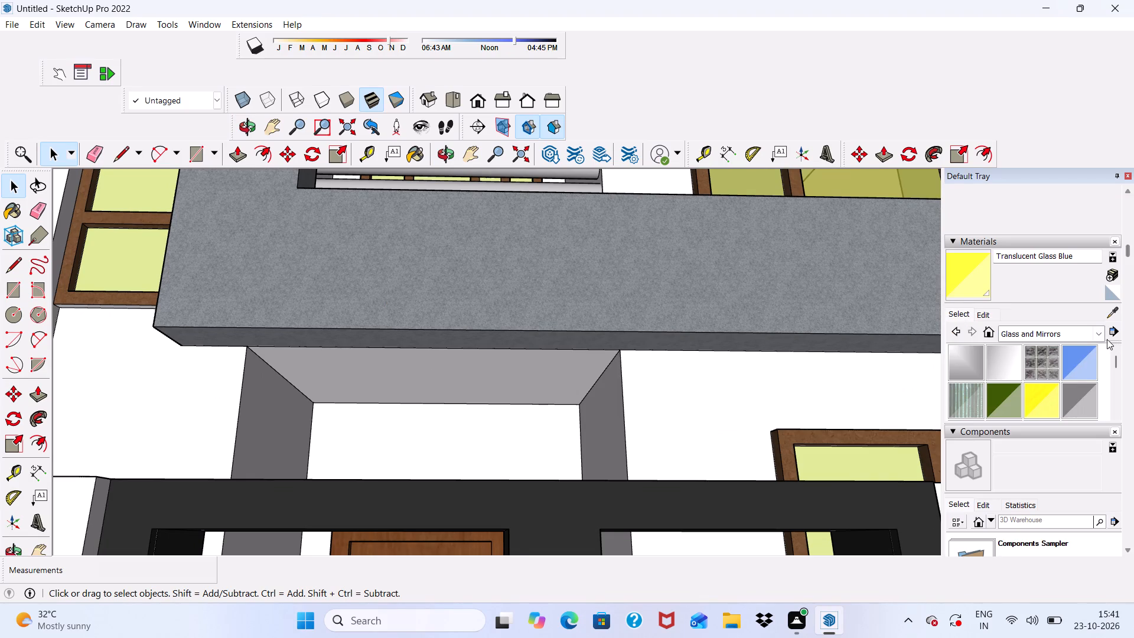
left_click(1099, 336)
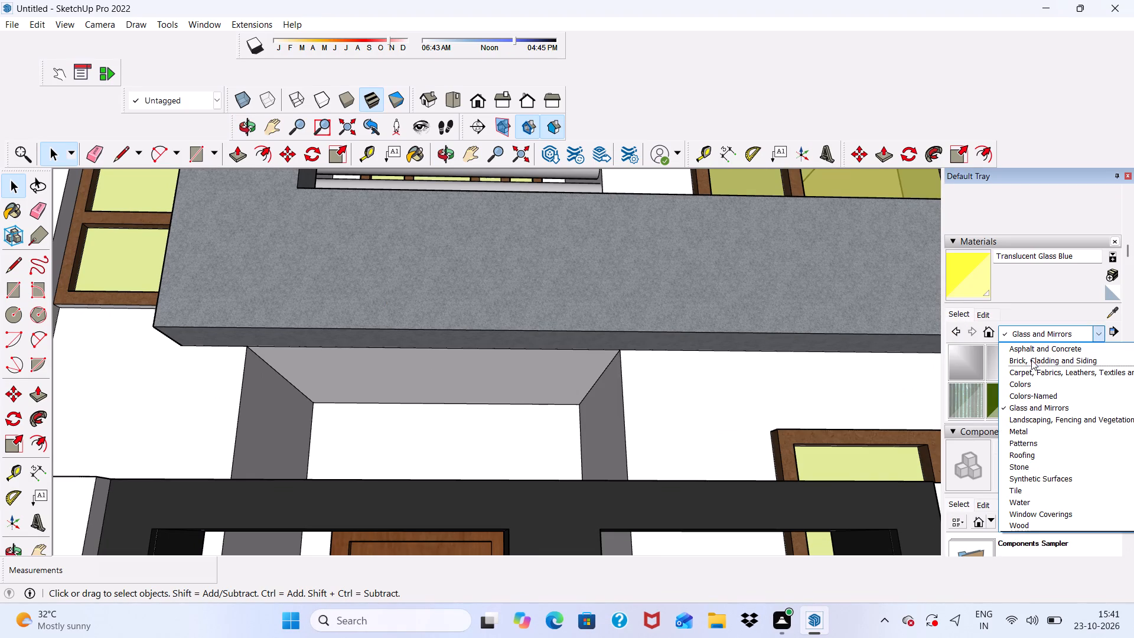
left_click(1021, 386)
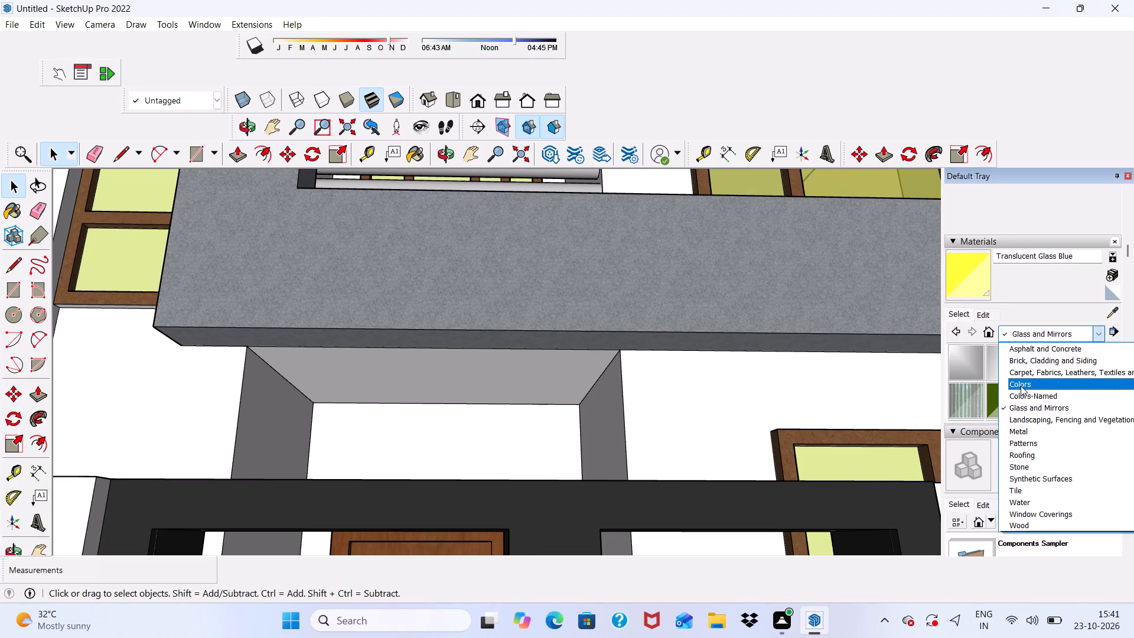
scroll(1005, 360, "down", 9)
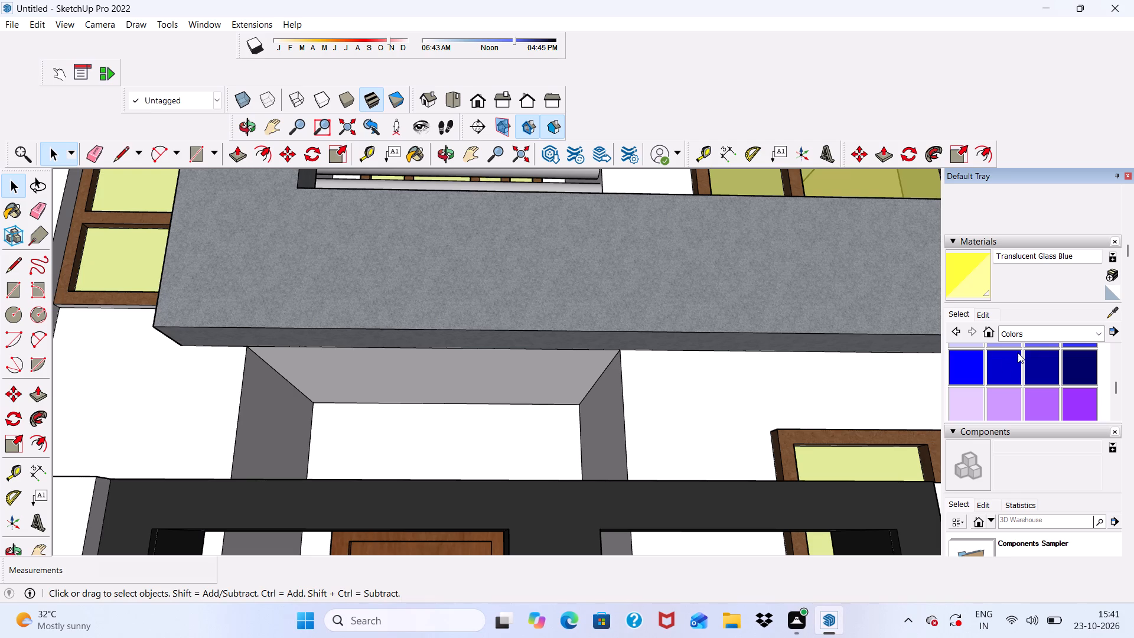
left_click(1091, 334)
scroll(1051, 374, "down", 2)
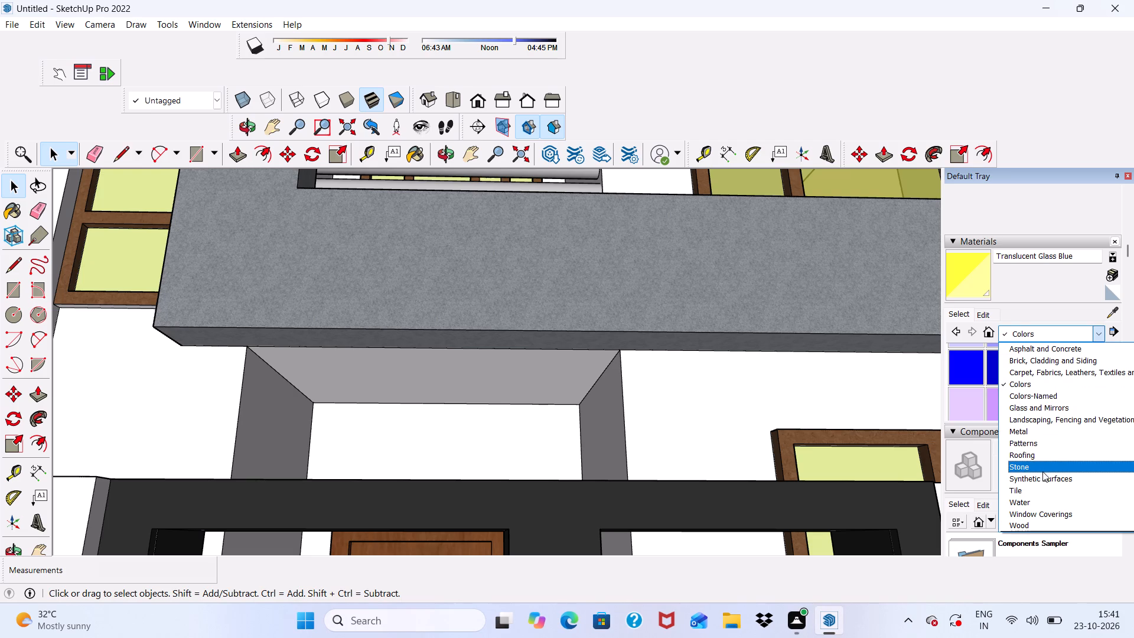
left_click(1032, 525)
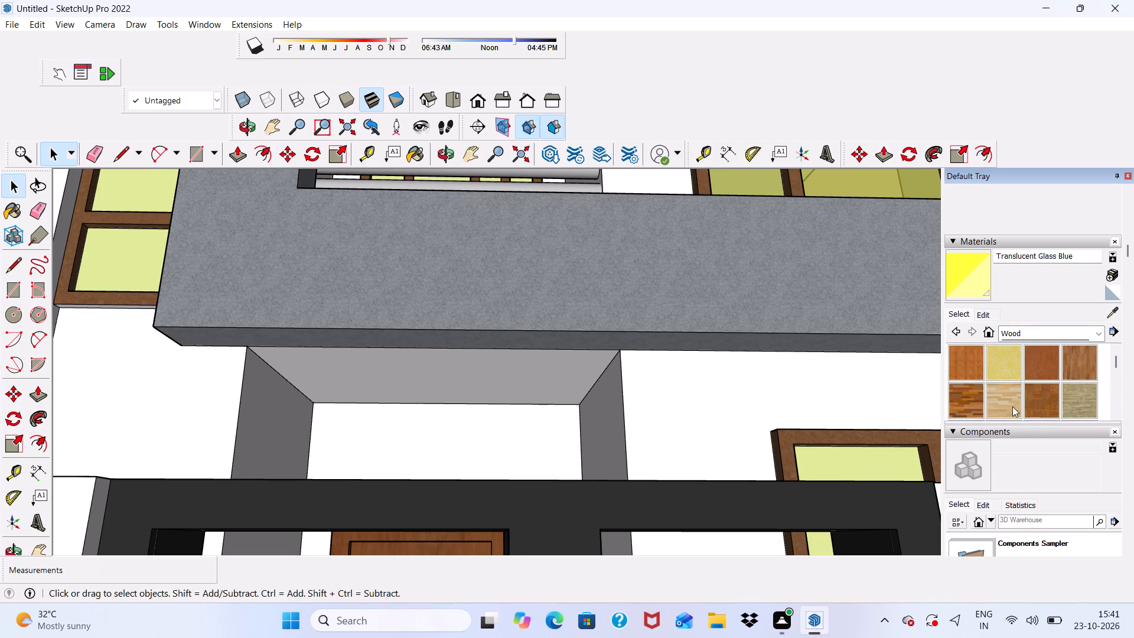
left_click(1037, 402)
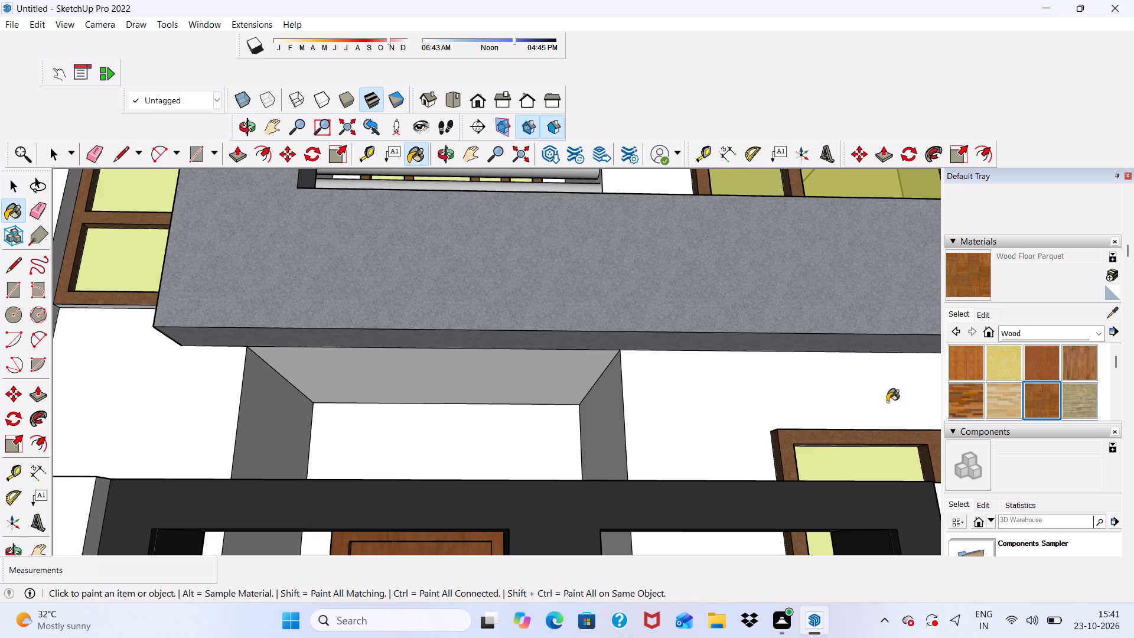
scroll(474, 405, "up", 4)
left_click(438, 362)
Examine the entrance recess, gate, boundary wall and windows of the facade from several angles.
scroll(437, 362, "down", 12)
scroll(463, 424, "up", 1)
middle_click_drag(463, 424, 325, 572)
scroll(311, 522, "up", 1)
scroll(318, 440, "down", 6)
middle_click_drag(384, 486, 641, 311)
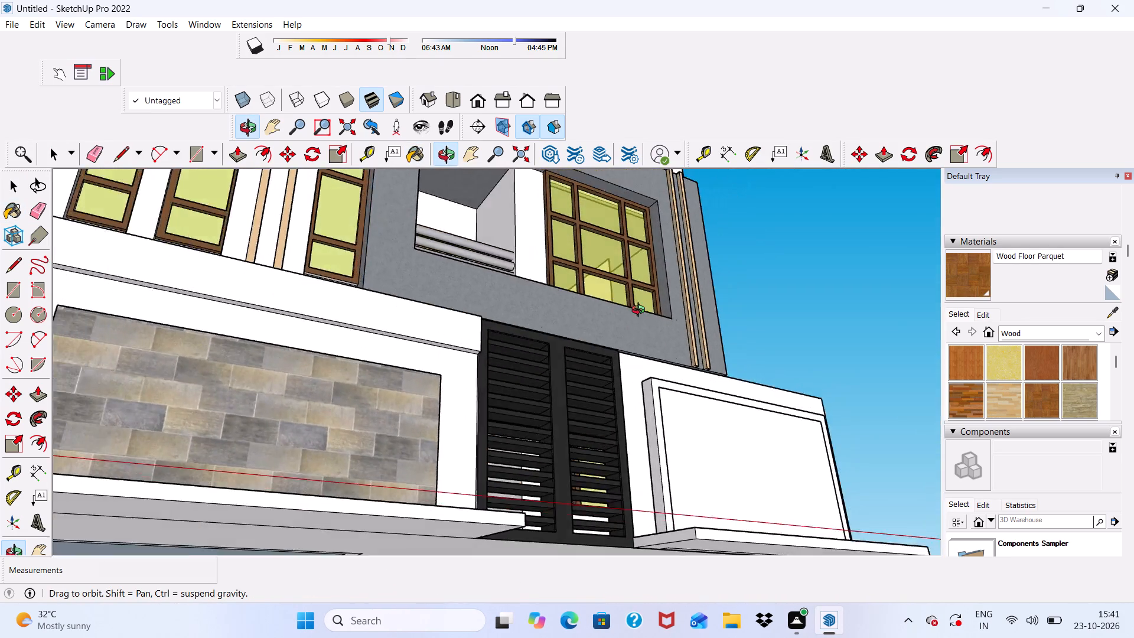
middle_click_drag(641, 311, 448, 528)
scroll(437, 370, "down", 4)
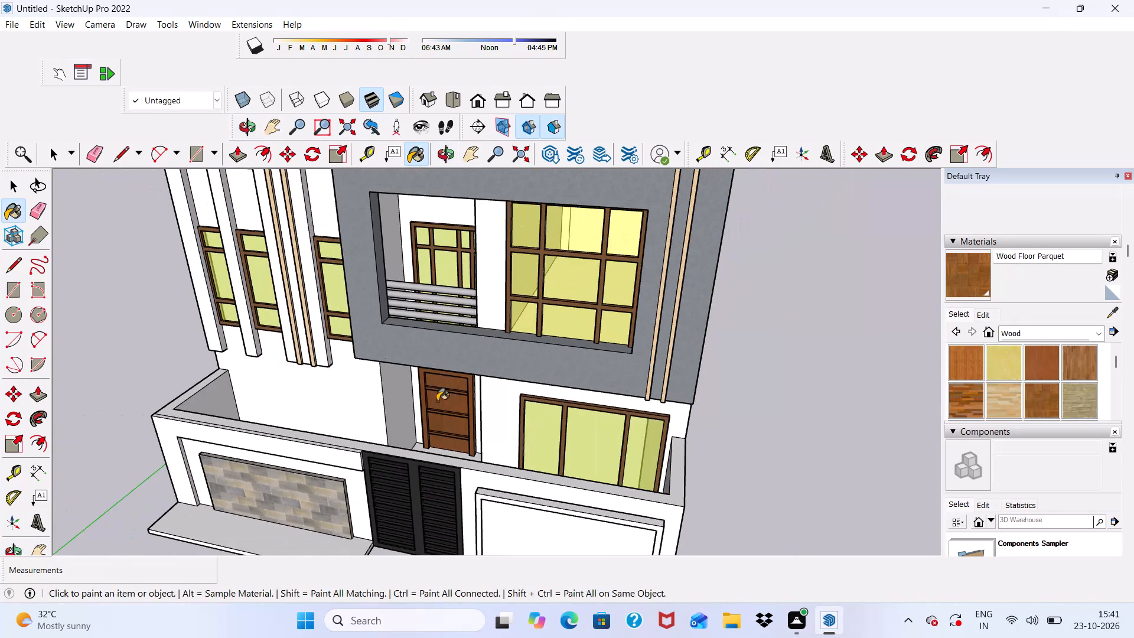
key("space")
scroll(448, 412, "down", 4)
middle_click_drag(445, 430, 592, 426)
scroll(525, 484, "up", 6)
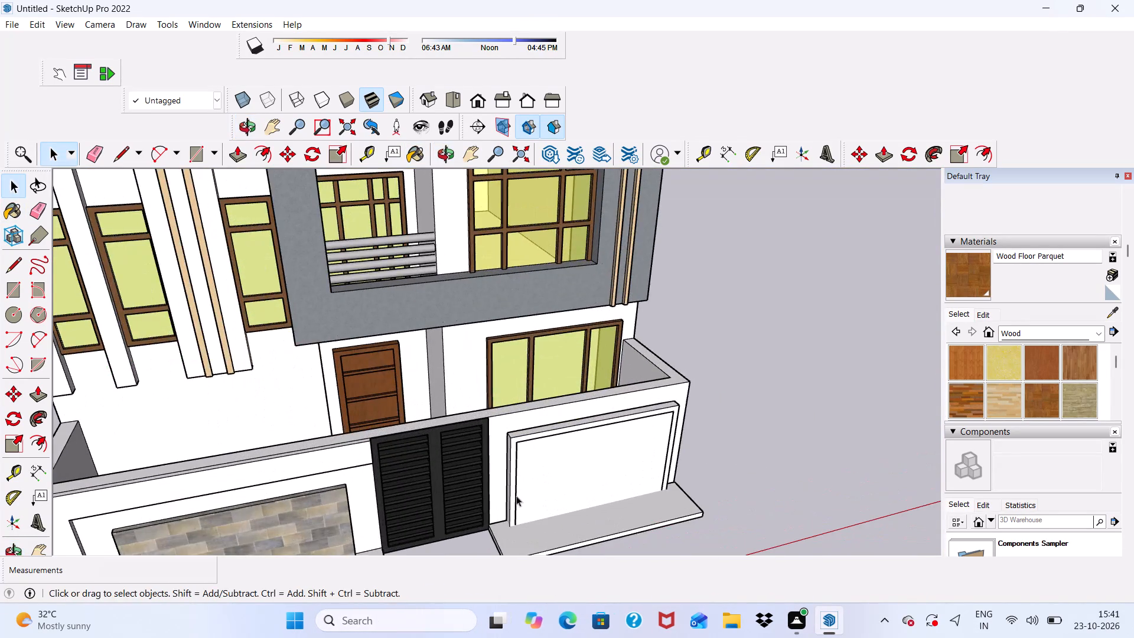
middle_click_drag(514, 500, 422, 344)
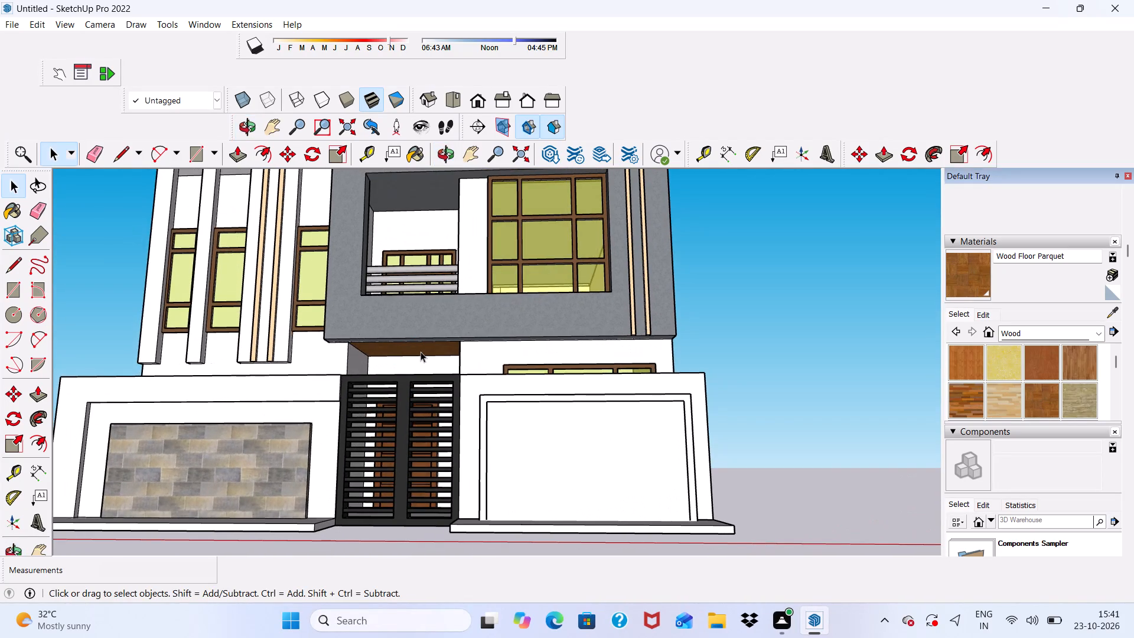
scroll(521, 501, "up", 10)
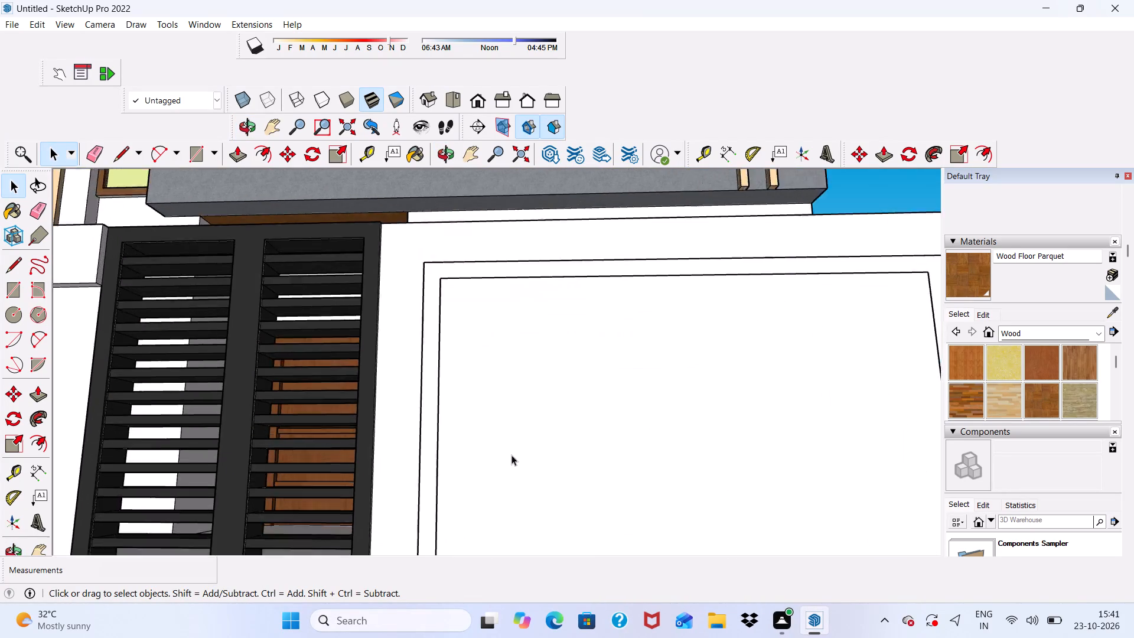
scroll(450, 421, "down", 9)
middle_click_drag(445, 456, 407, 529)
scroll(401, 522, "up", 1)
scroll(368, 471, "down", 4)
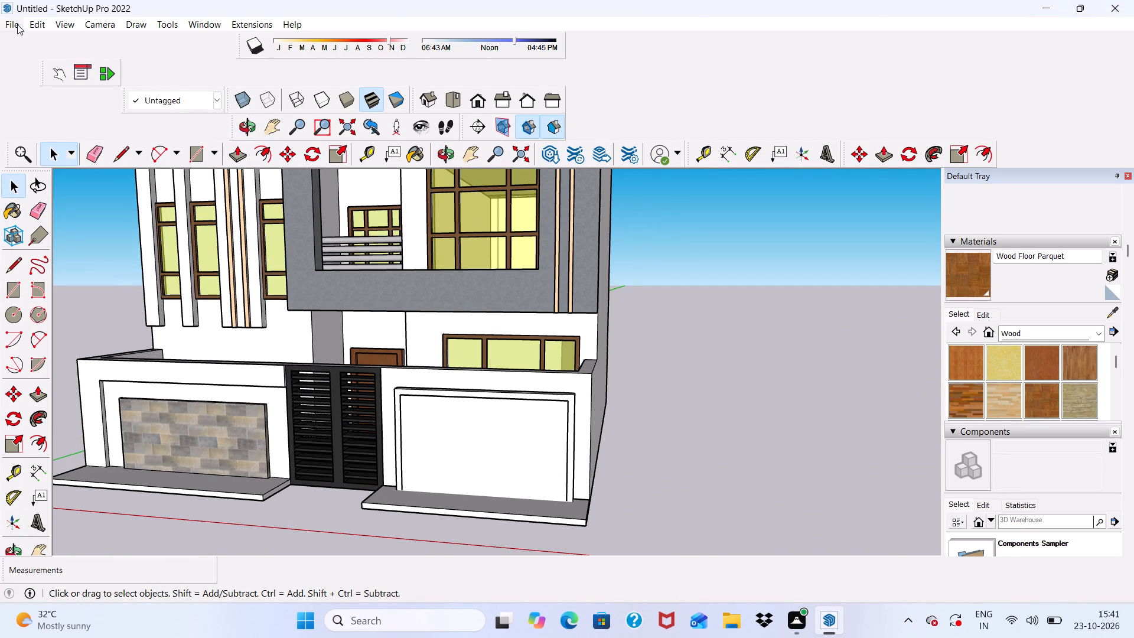
Import the SketchUp model PLANT-30 from the Downloads folder.
left_click(17, 24)
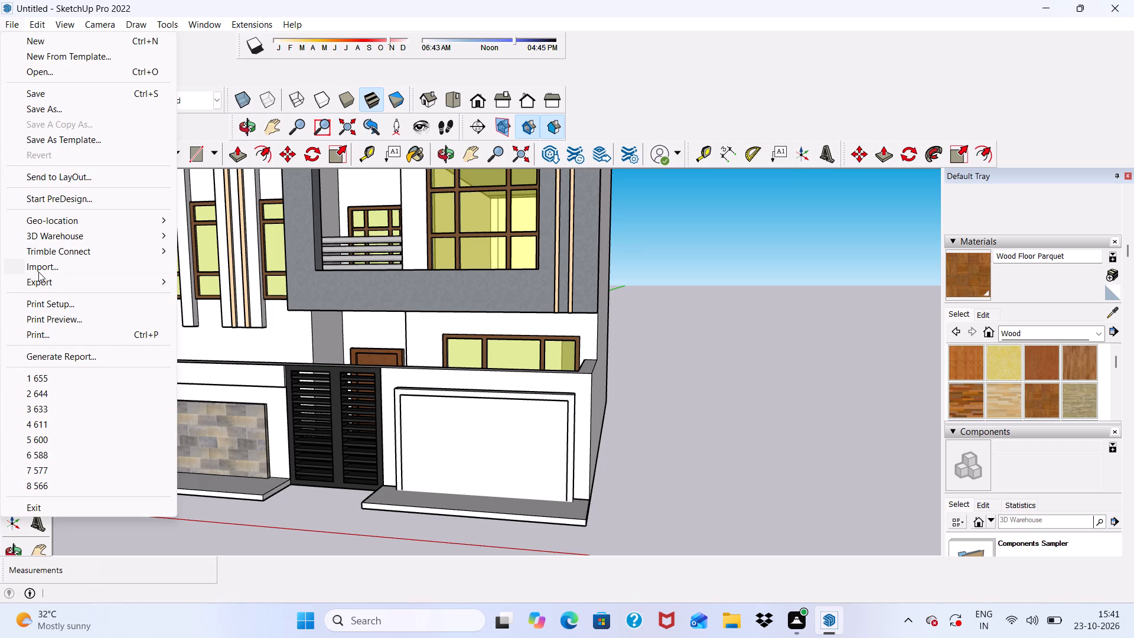
left_click(38, 272)
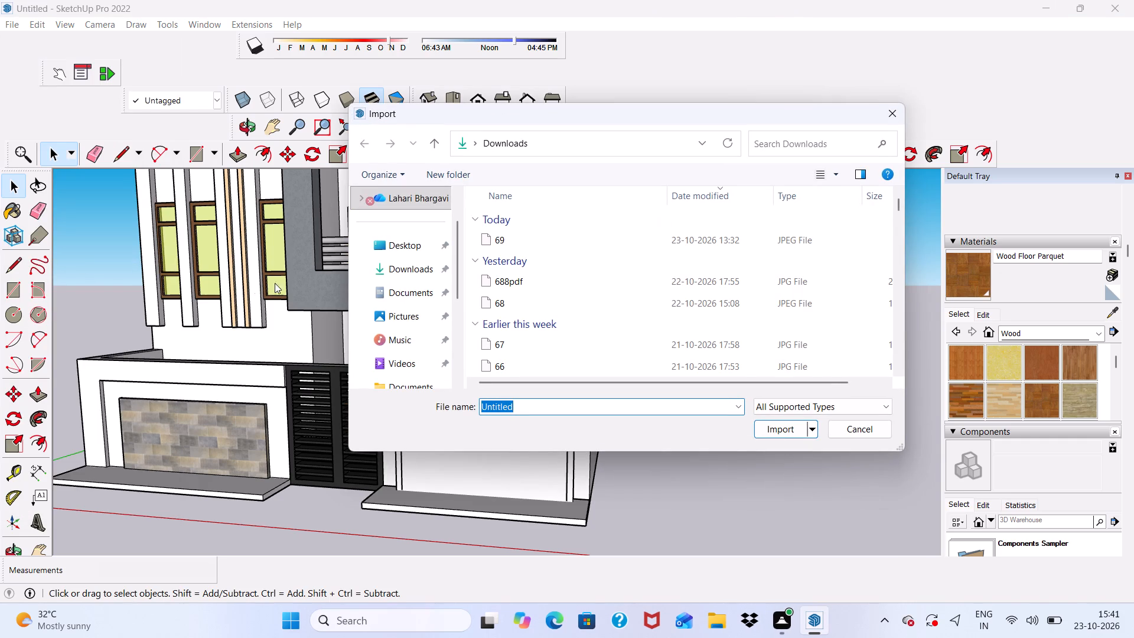
scroll(550, 275, "down", 4)
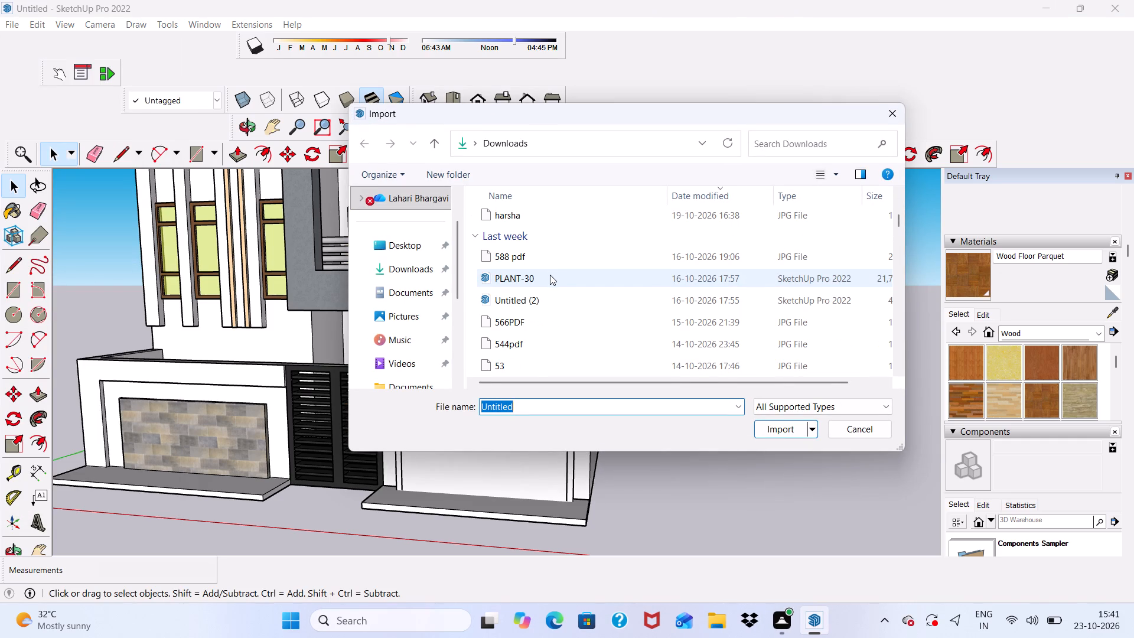
left_click(548, 280)
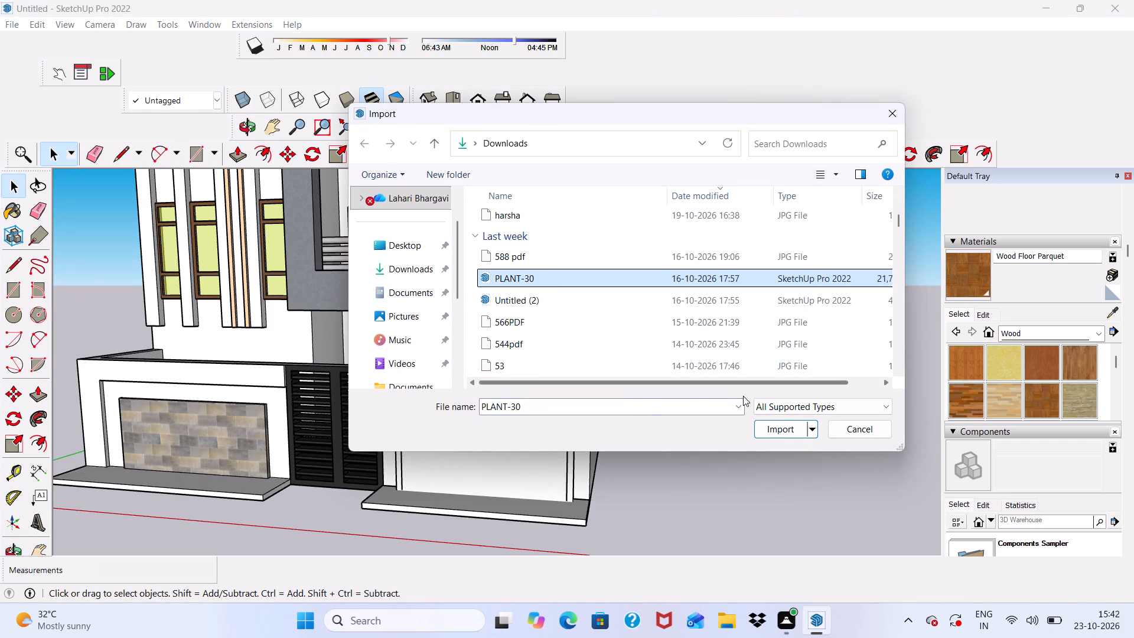
left_click(780, 431)
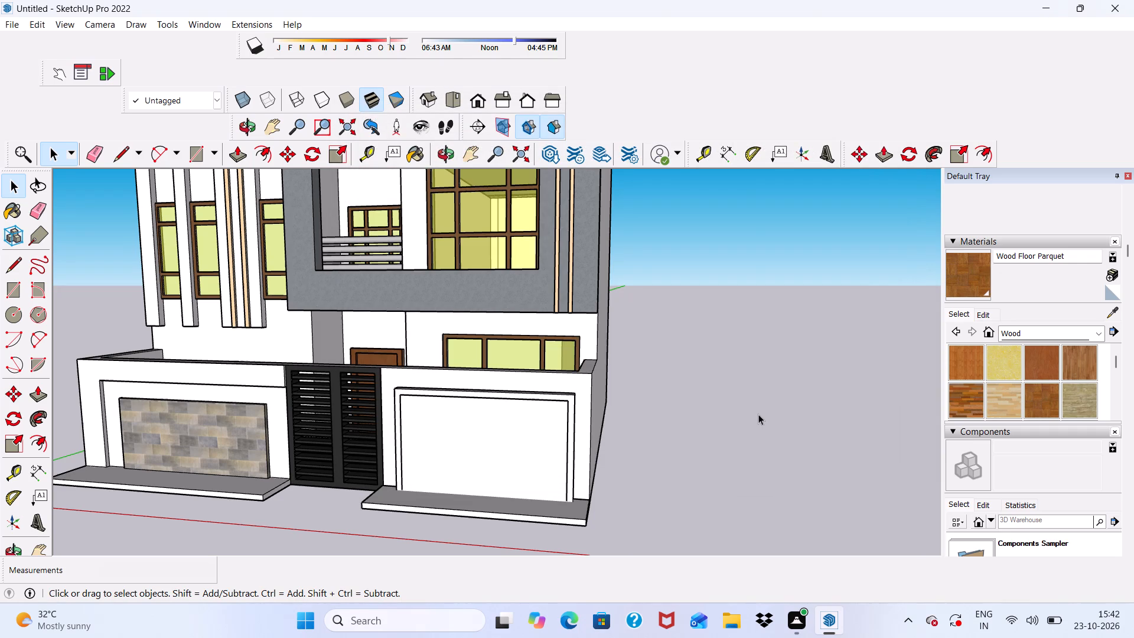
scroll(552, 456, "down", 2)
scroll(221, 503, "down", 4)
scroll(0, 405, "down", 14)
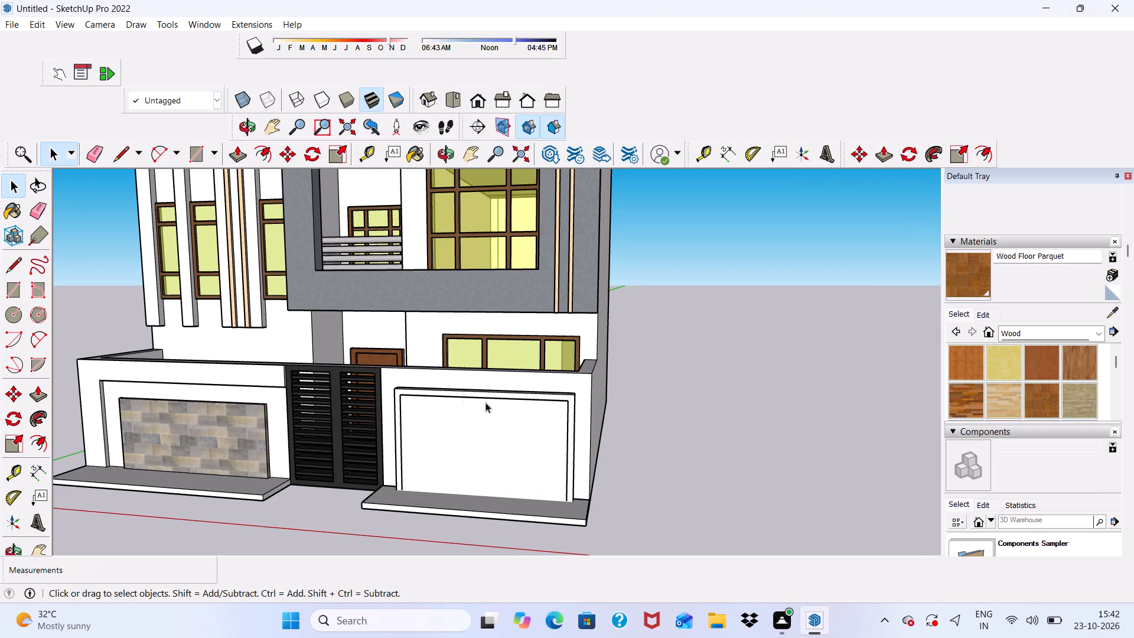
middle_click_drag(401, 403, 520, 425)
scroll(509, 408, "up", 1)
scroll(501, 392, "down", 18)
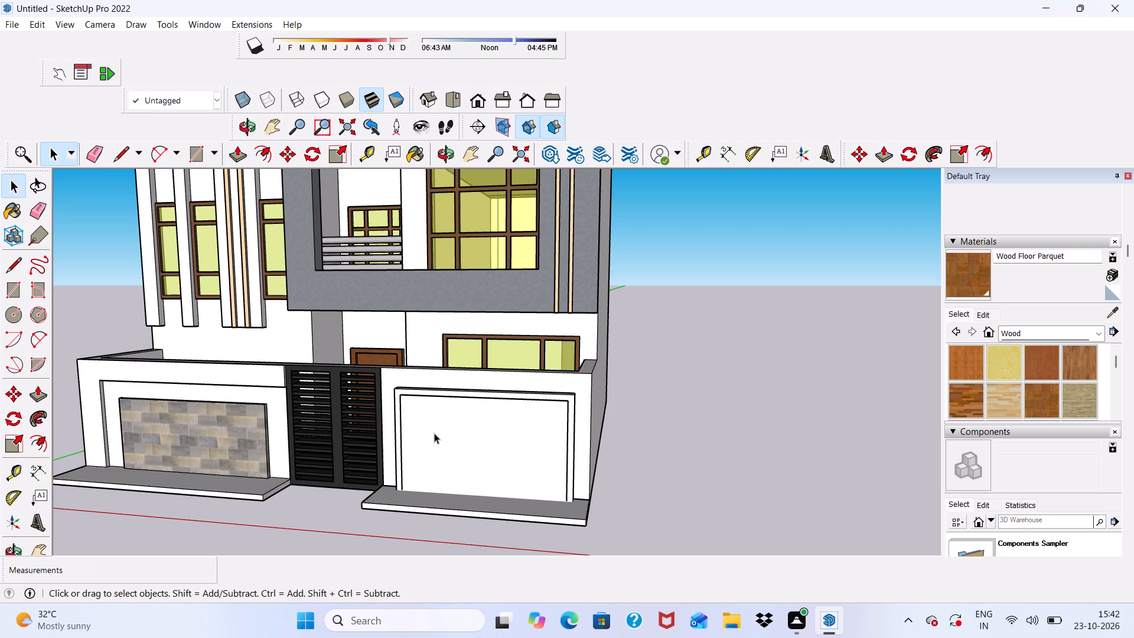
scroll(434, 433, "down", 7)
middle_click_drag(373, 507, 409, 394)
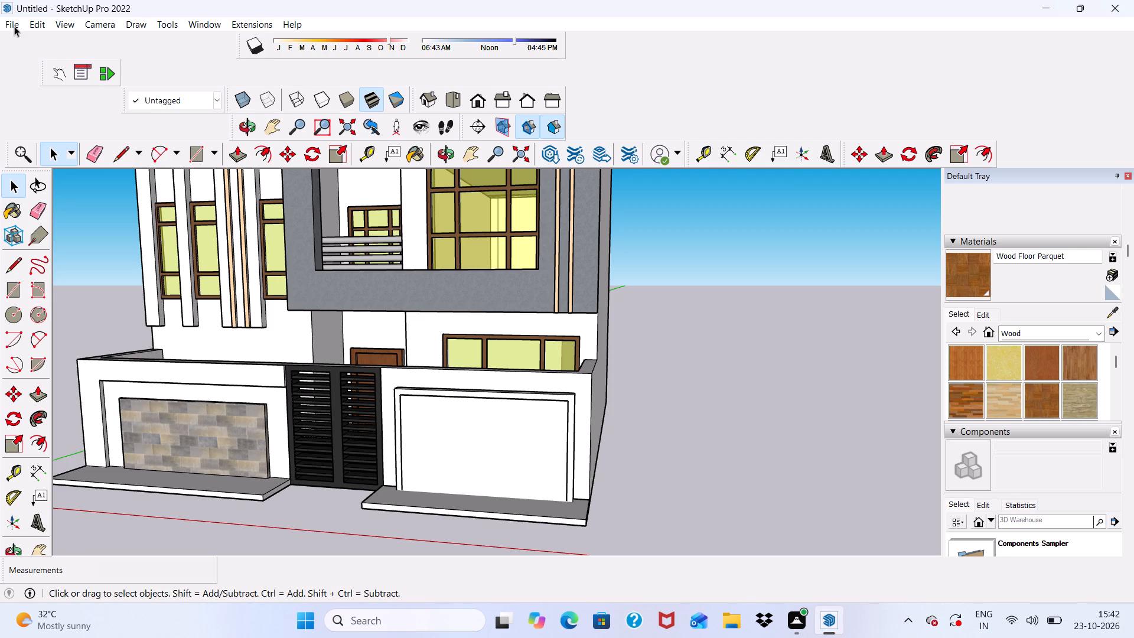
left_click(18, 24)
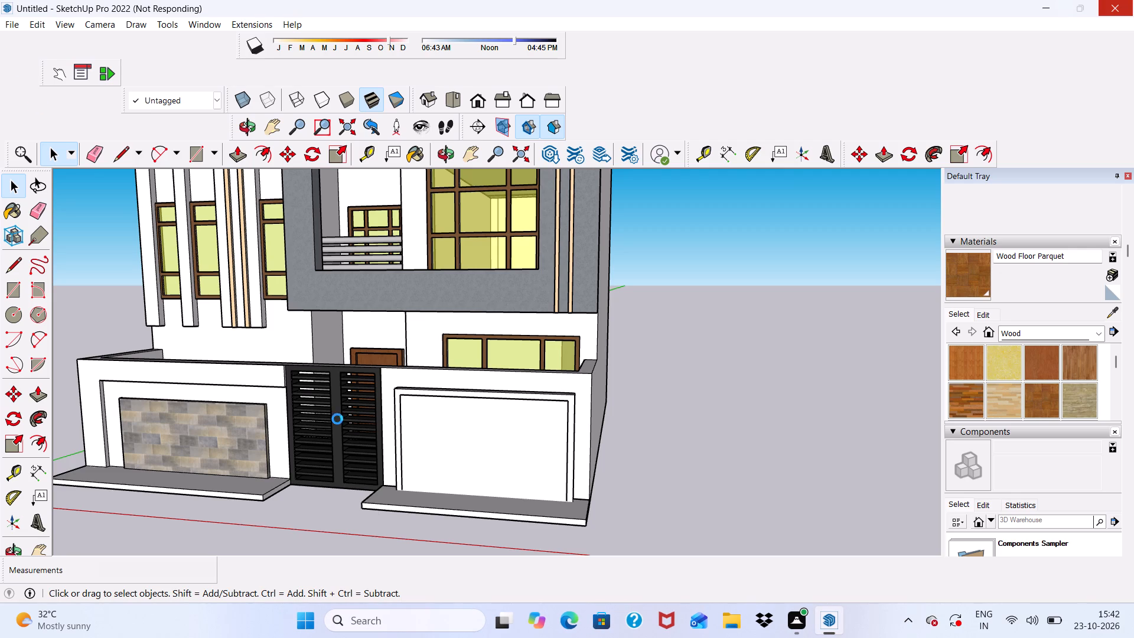
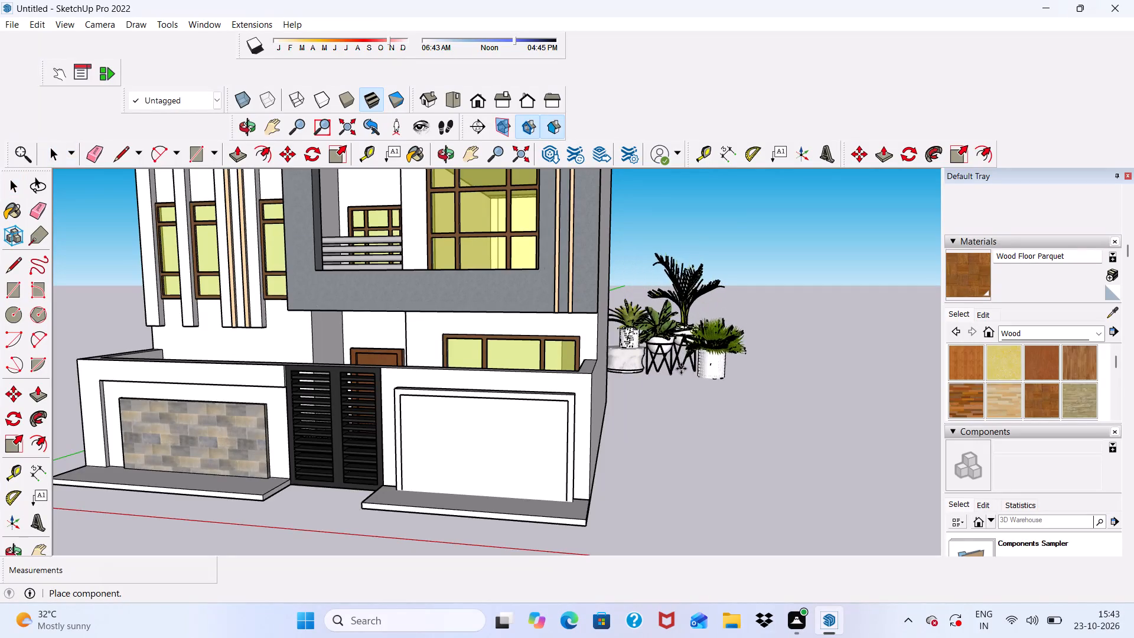
Place the imported PLANT-30 plants on the ground in front of the gate and the white framed wall.
scroll(721, 350, "down", 3)
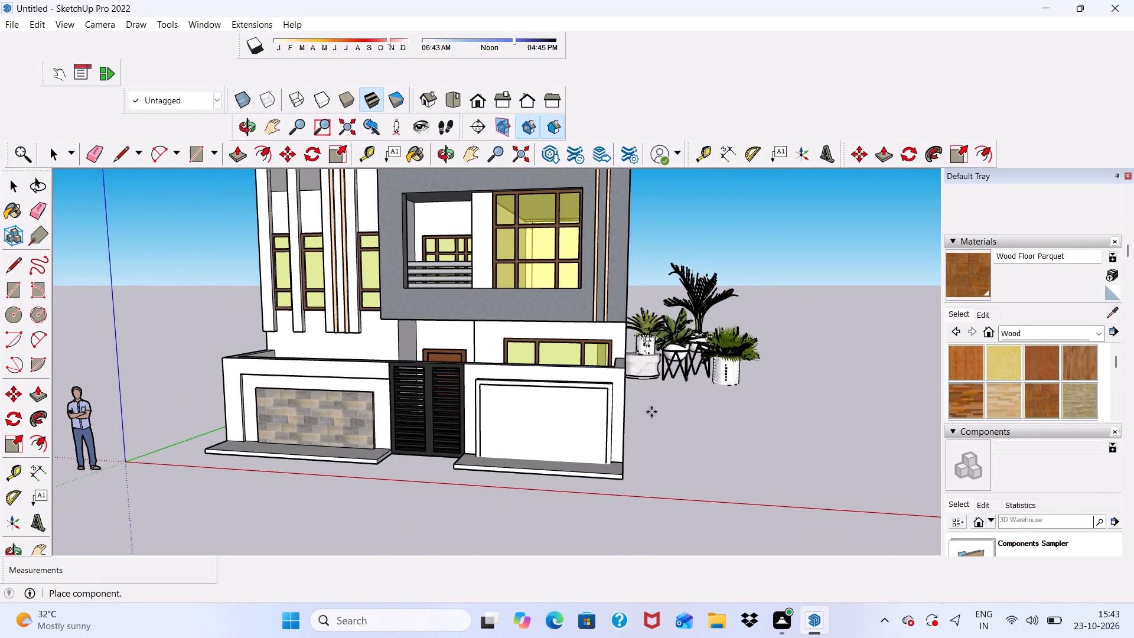
scroll(490, 520, "up", 2)
scroll(488, 480, "down", 4)
scroll(475, 392, "up", 2)
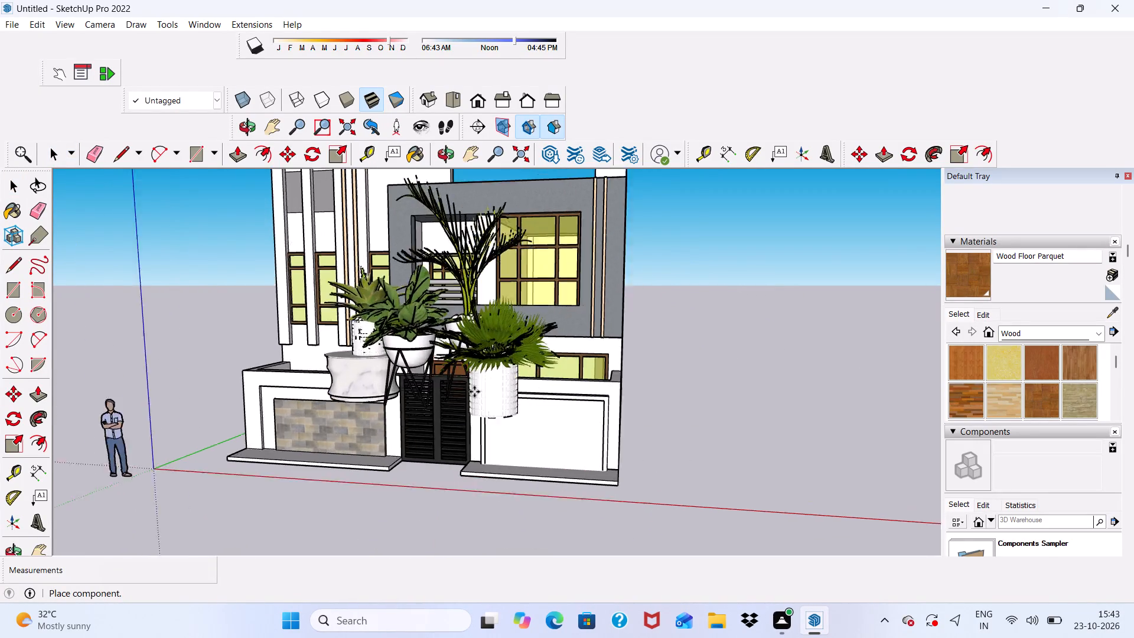
scroll(474, 392, "up", 3)
scroll(477, 392, "down", 9)
middle_click_drag(510, 458, 566, 446)
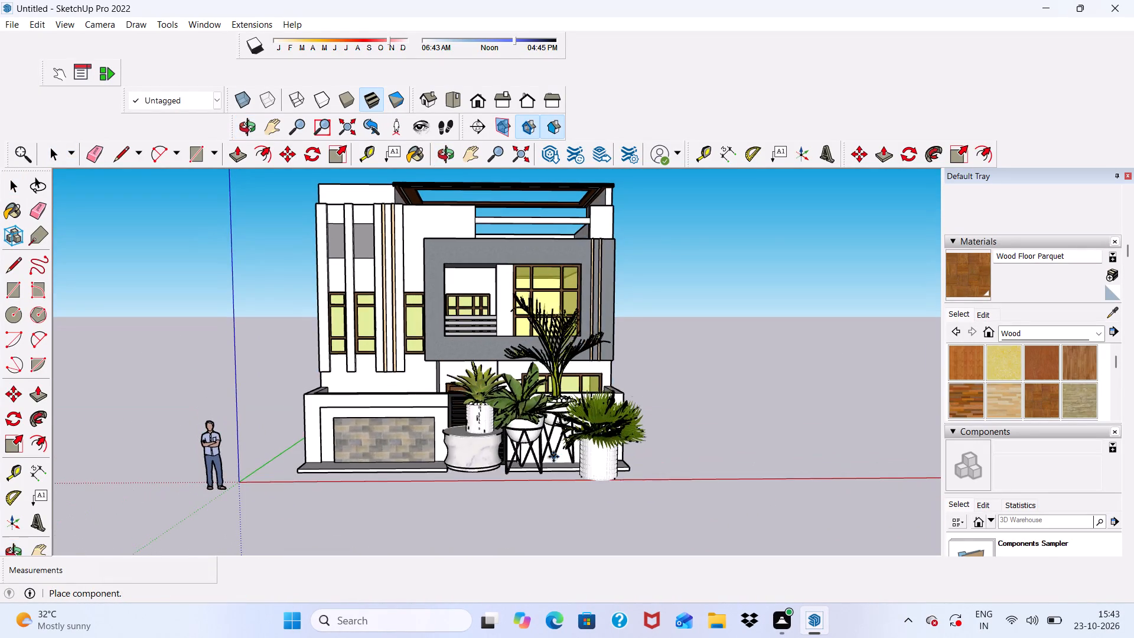
scroll(460, 391, "down", 8)
scroll(514, 428, "up", 10)
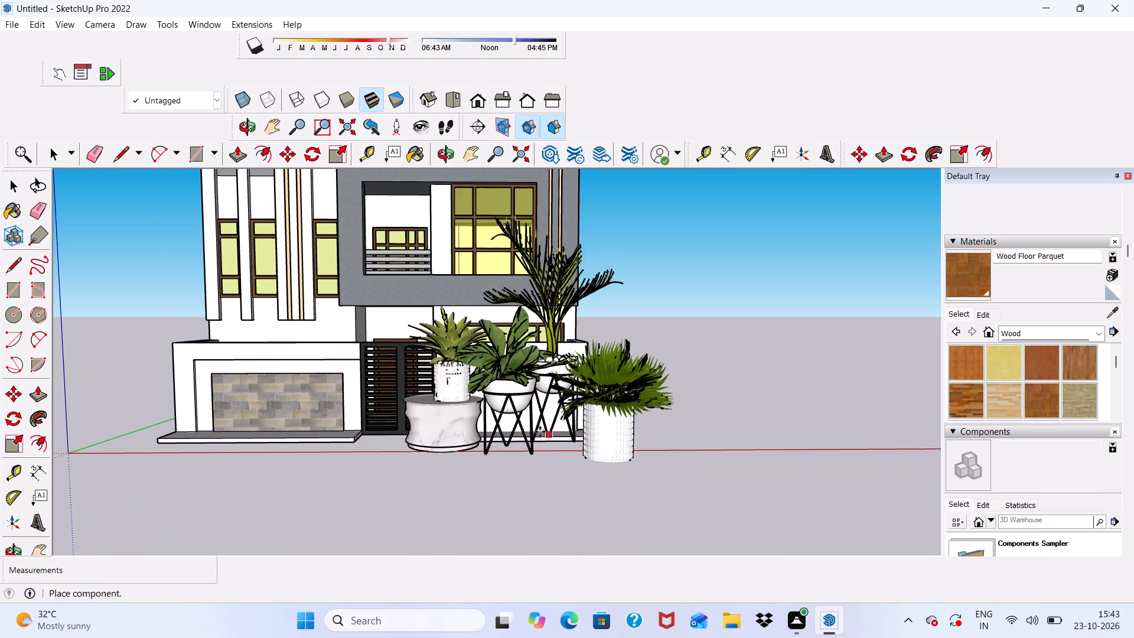
scroll(540, 432, "up", 1)
left_click(540, 432)
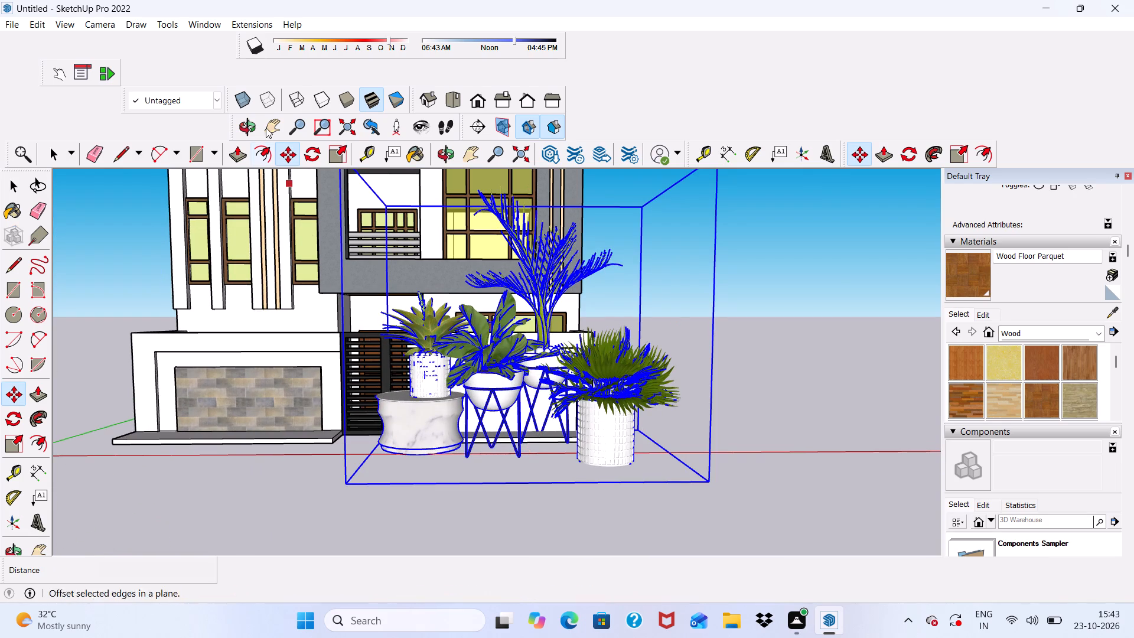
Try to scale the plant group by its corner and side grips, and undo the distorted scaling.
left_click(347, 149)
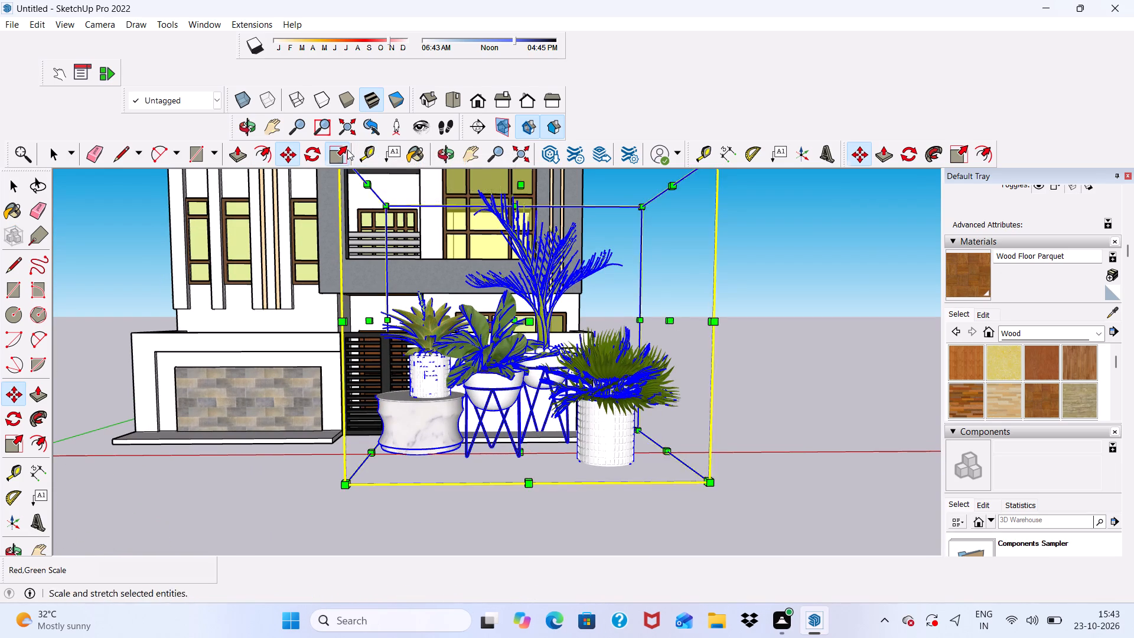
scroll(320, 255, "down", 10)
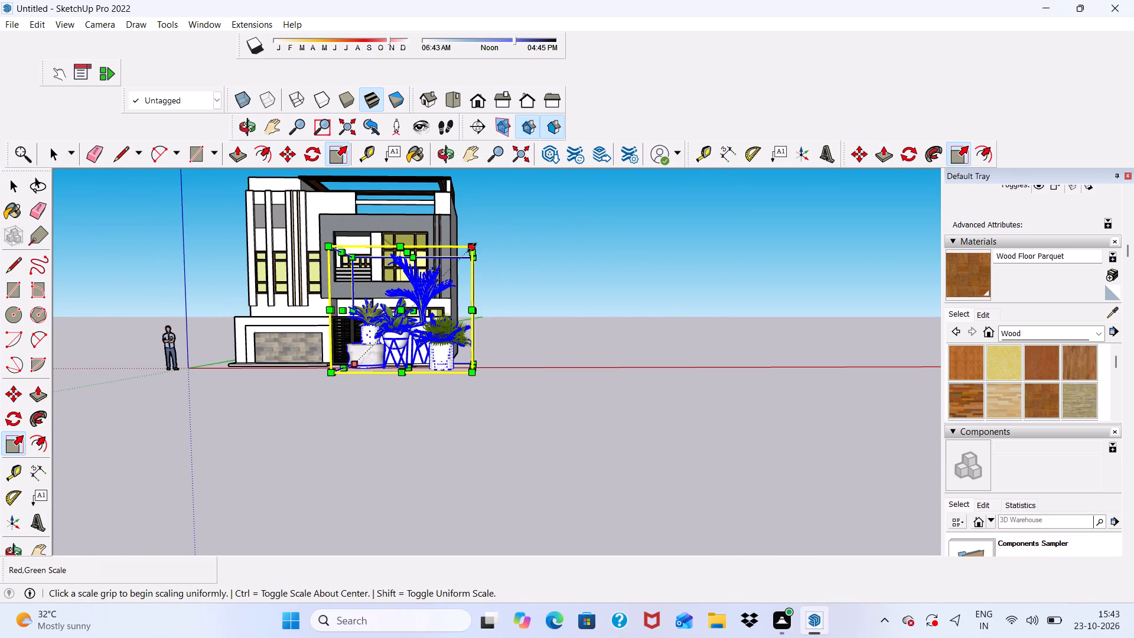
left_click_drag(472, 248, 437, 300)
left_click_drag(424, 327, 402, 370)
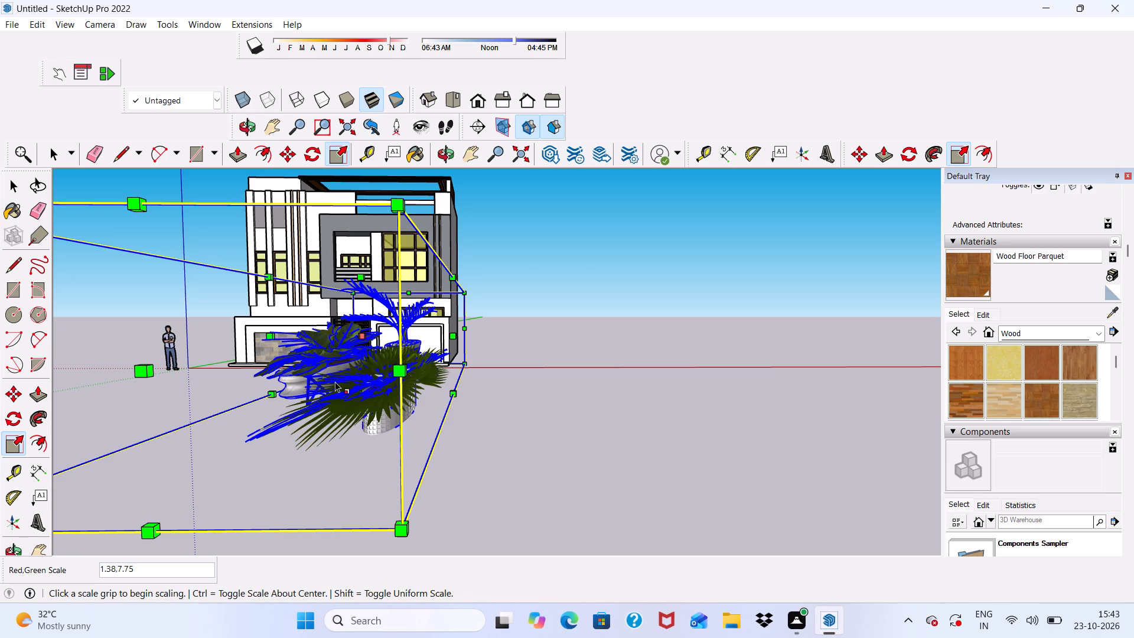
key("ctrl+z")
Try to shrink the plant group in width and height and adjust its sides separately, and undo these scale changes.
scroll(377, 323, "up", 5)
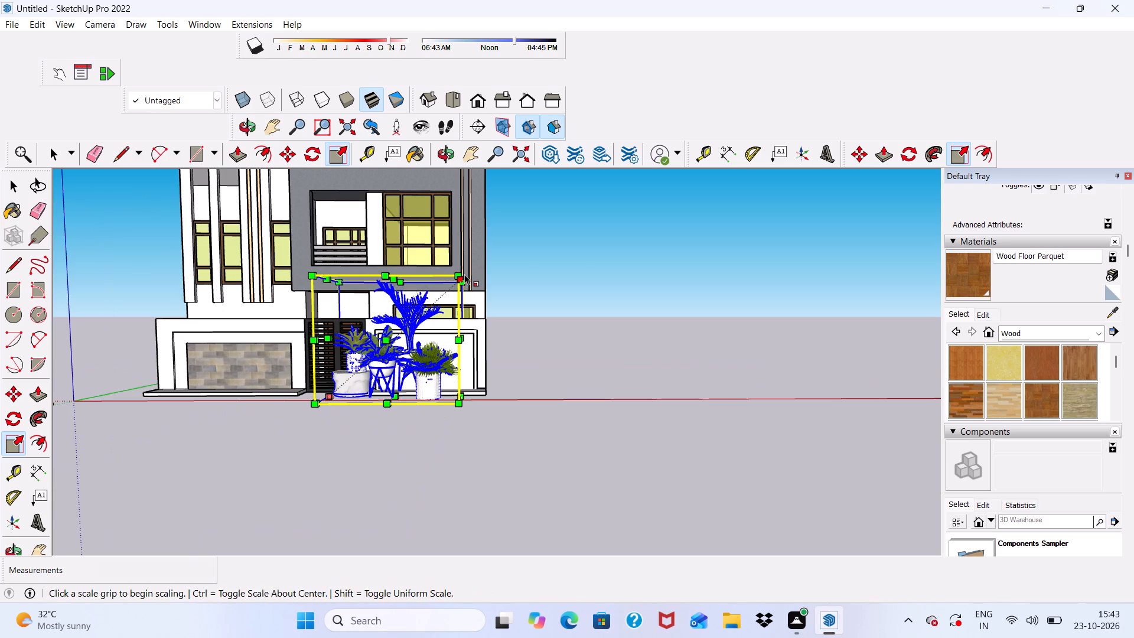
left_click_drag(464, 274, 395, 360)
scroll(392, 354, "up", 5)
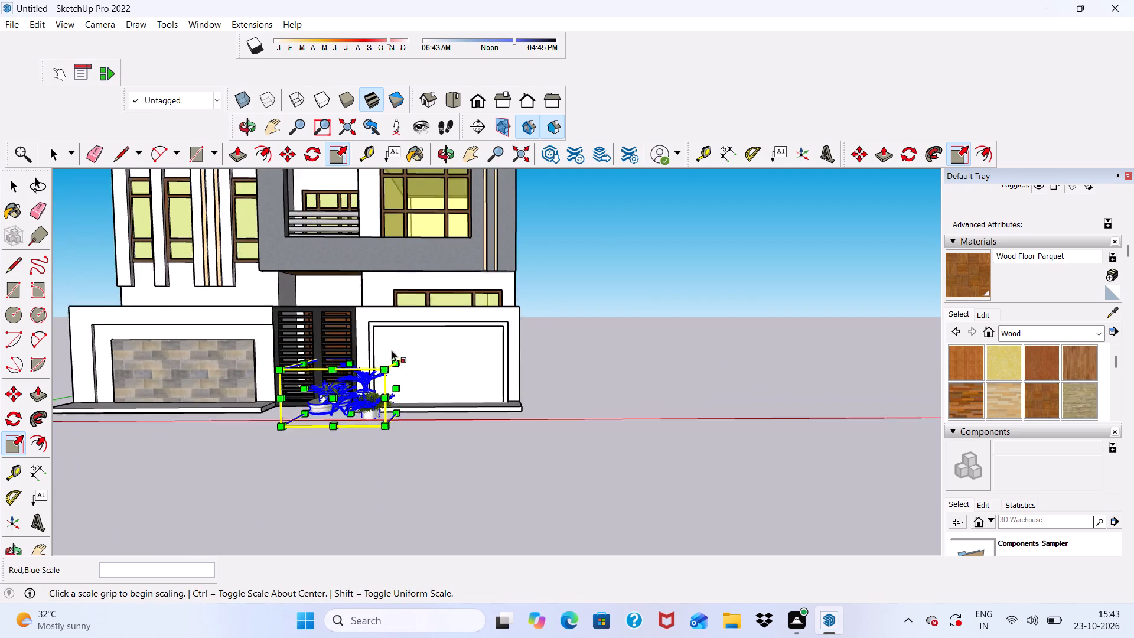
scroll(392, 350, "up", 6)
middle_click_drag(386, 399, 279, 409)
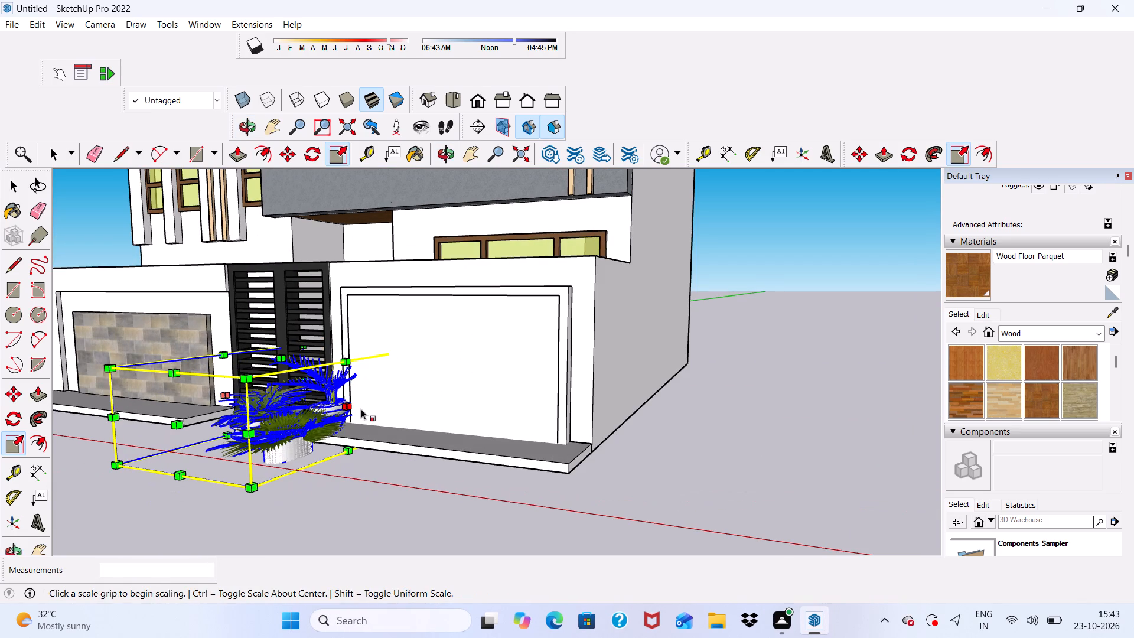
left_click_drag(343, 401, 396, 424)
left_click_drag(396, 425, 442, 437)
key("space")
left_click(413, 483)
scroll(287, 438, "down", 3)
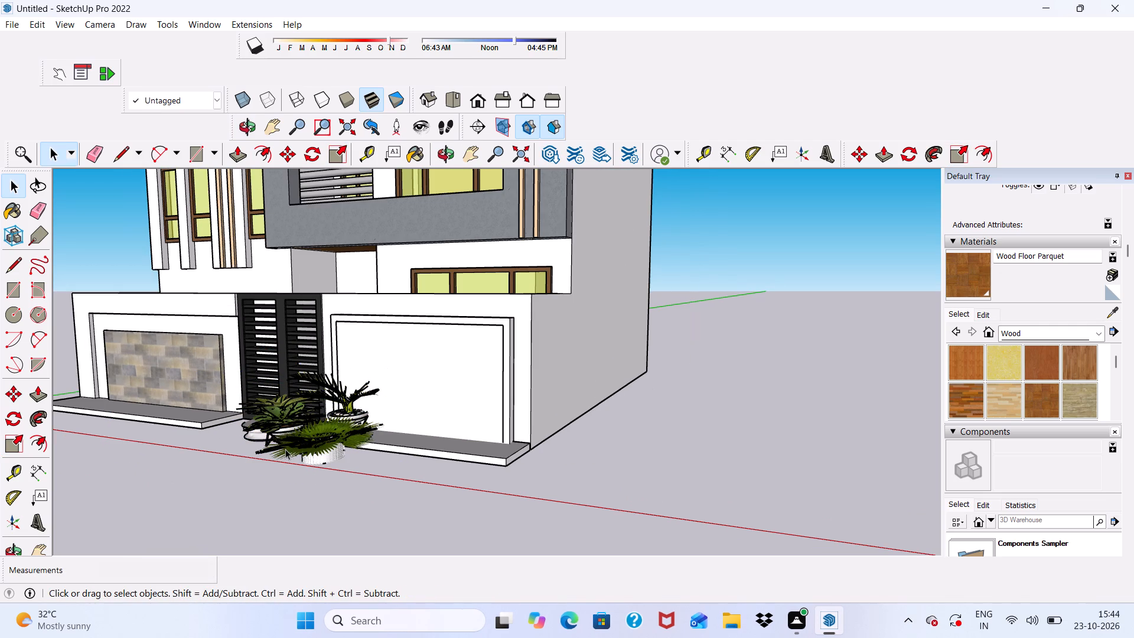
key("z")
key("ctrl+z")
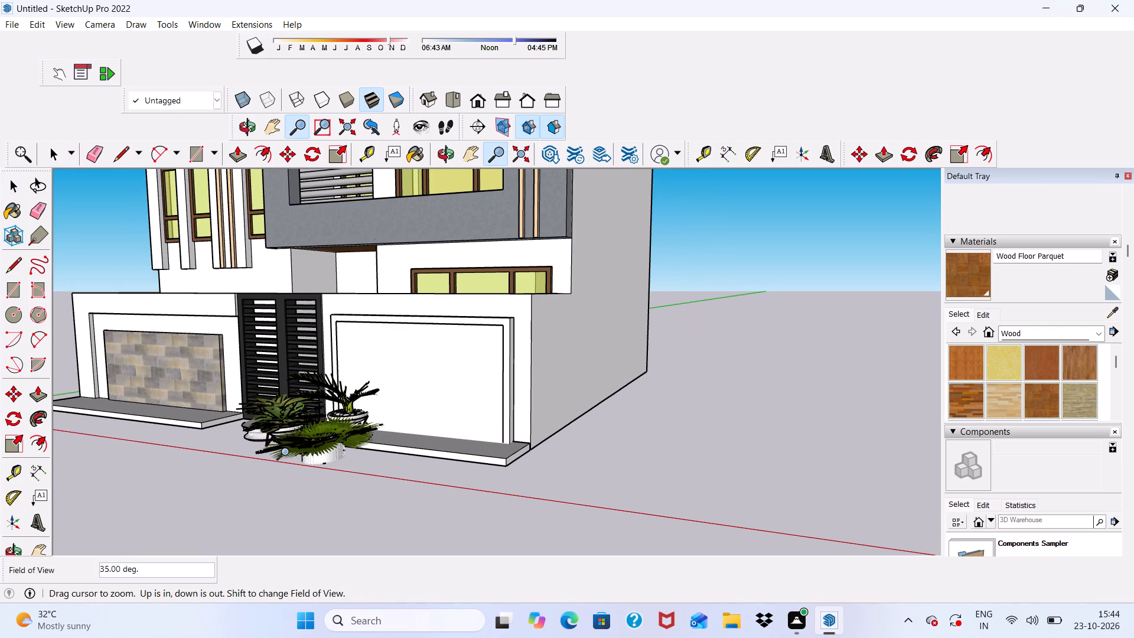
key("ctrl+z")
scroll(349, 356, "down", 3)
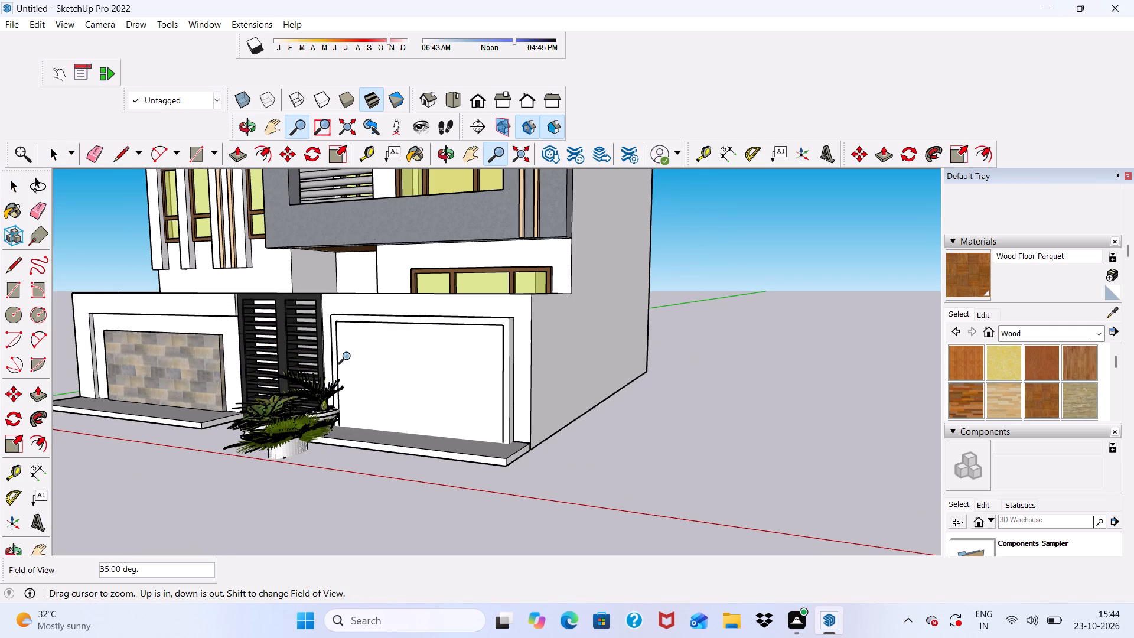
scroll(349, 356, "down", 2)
Scale the whole plant group down uniformly so the potted plants are well below the boundary wall's height.
key("space")
middle_click_drag(348, 391, 470, 395)
left_click(464, 390)
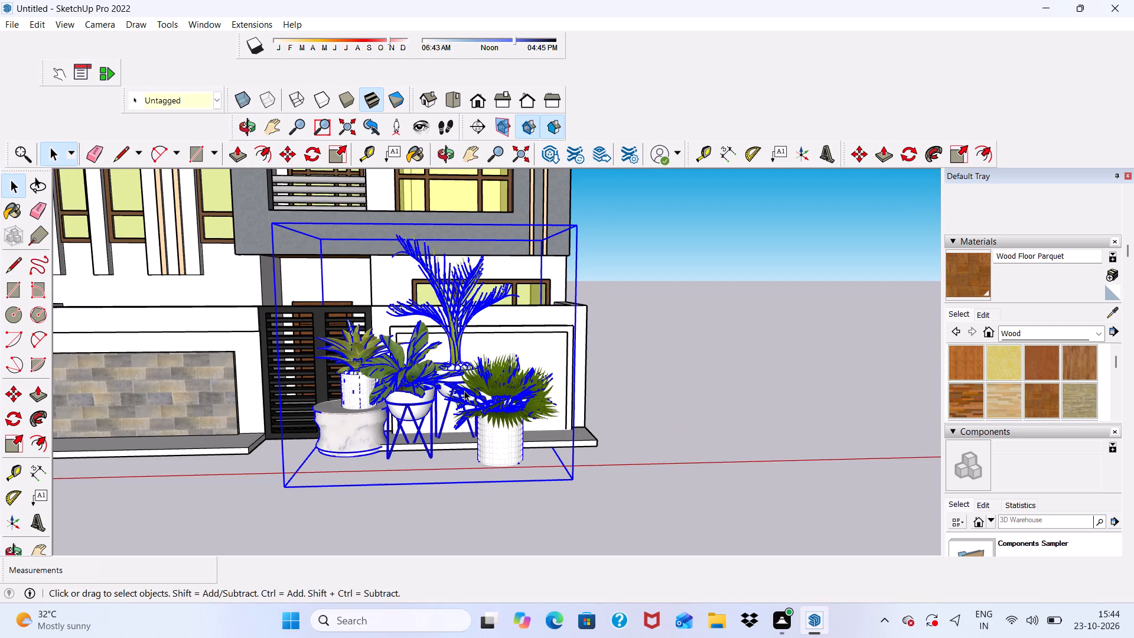
left_click(336, 158)
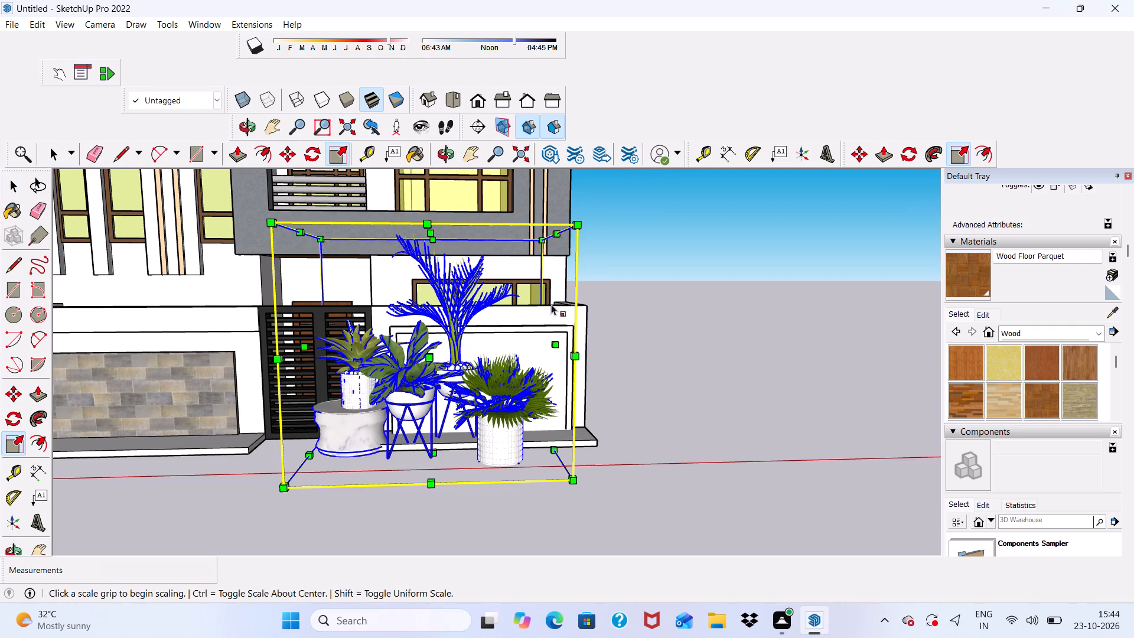
left_click_drag(576, 229, 480, 324)
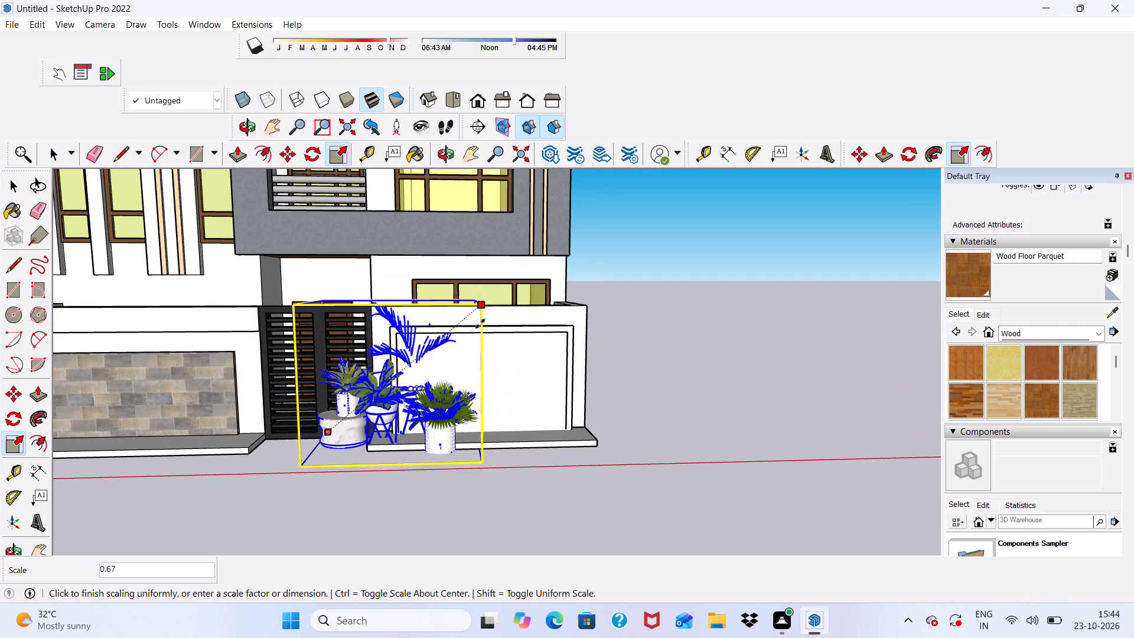
left_click_drag(480, 324, 419, 371)
key("space")
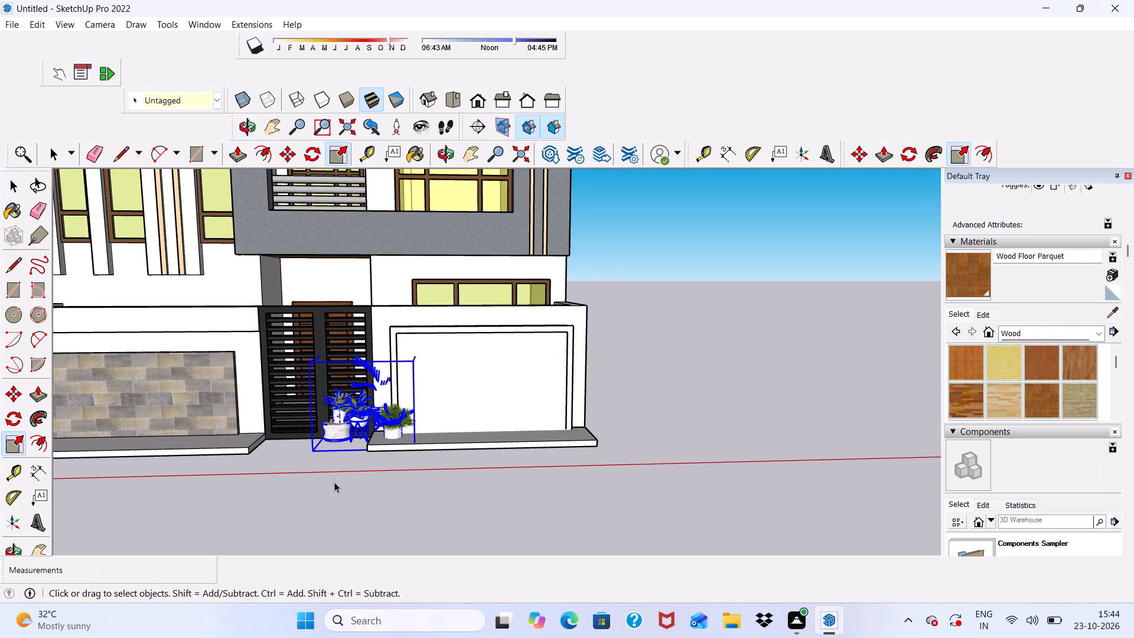
left_click(334, 482)
Move the plant group about 4' 8 5/16" from the gate onto the ledge in front of the white framed wall panel.
scroll(390, 432, "up", 1)
left_click(395, 428)
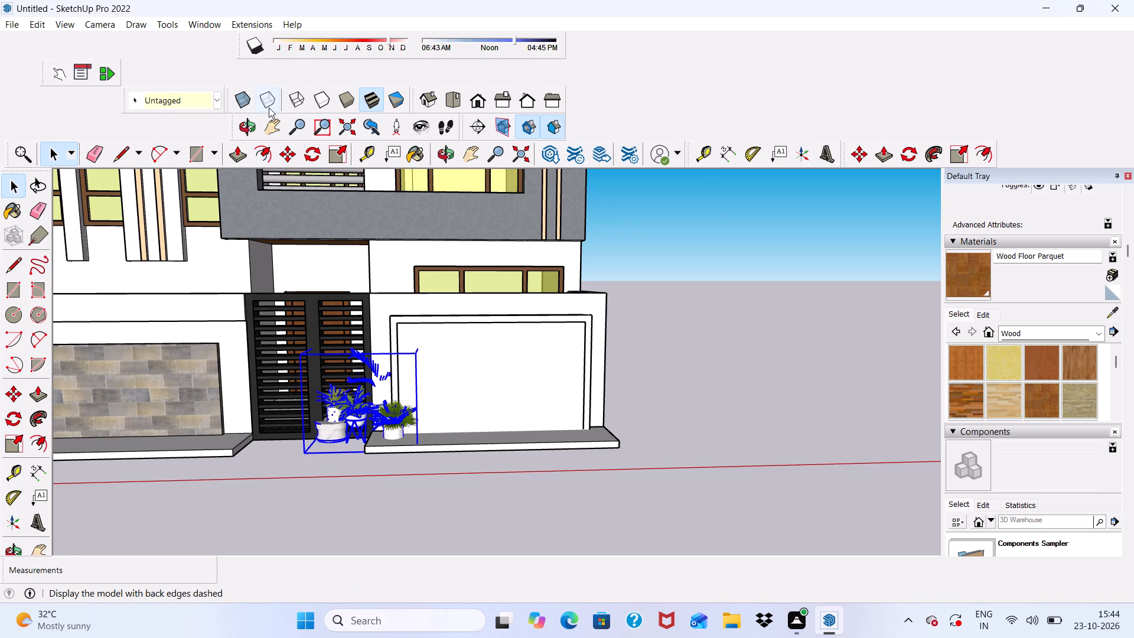
left_click(283, 151)
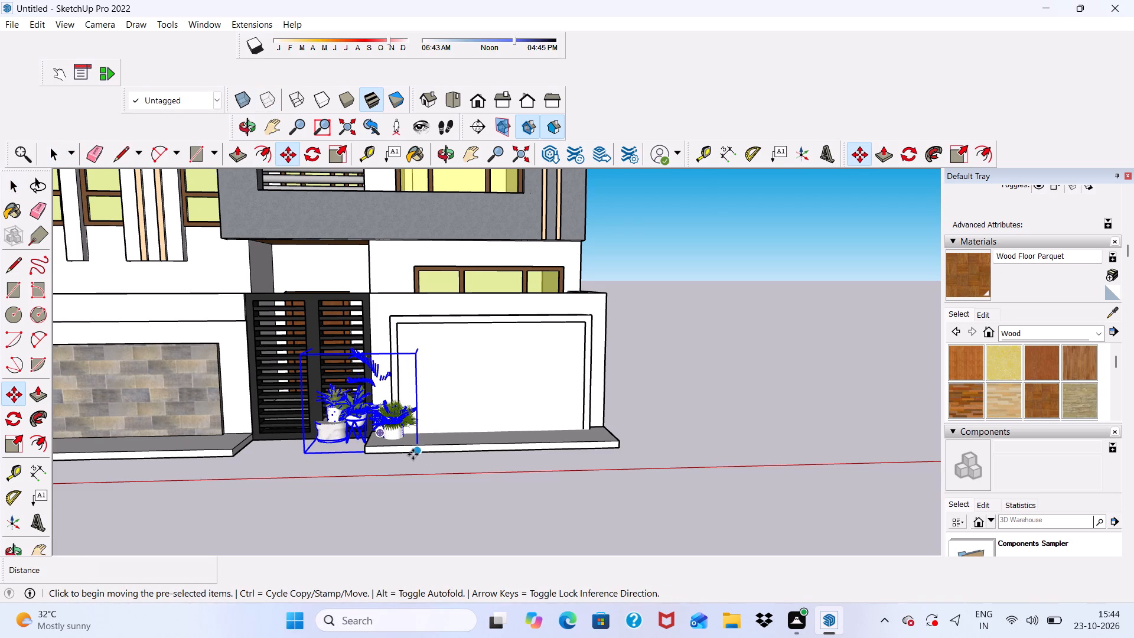
left_click(413, 453)
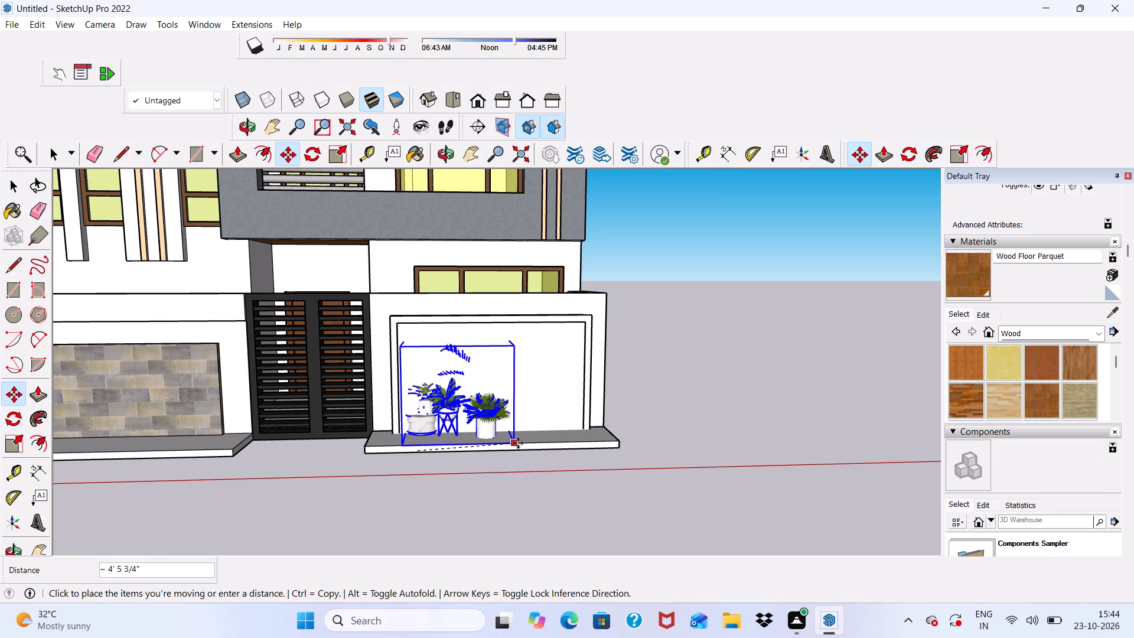
left_click(520, 444)
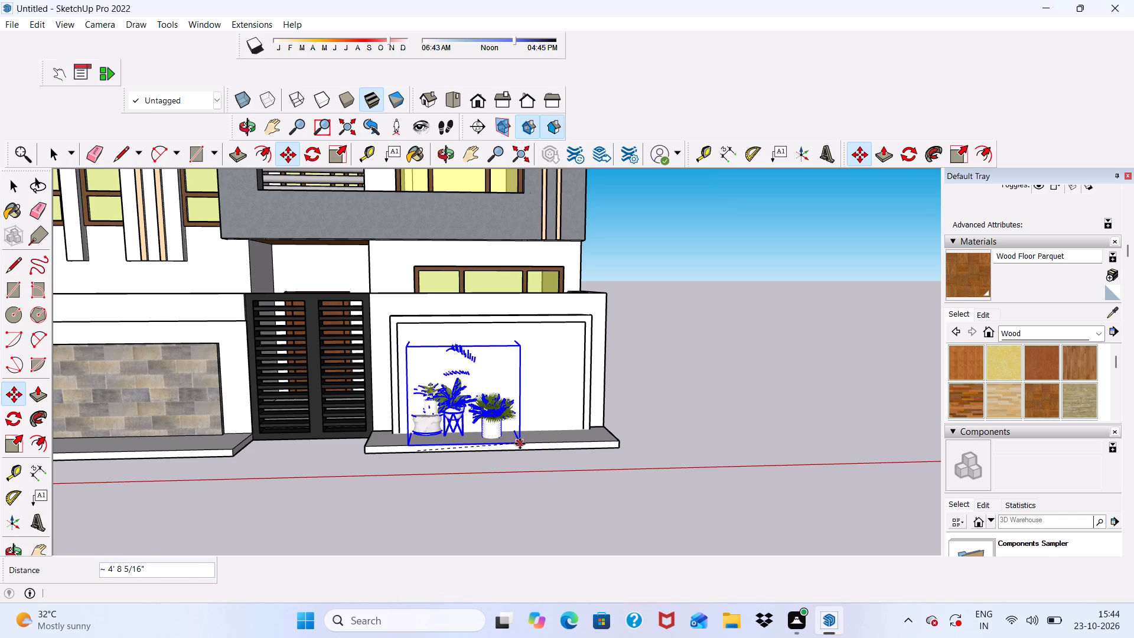
key("space")
left_click(451, 481)
Move the plant group 1' 1 13/16" along the ledge towards the gate.
scroll(446, 406, "up", 2)
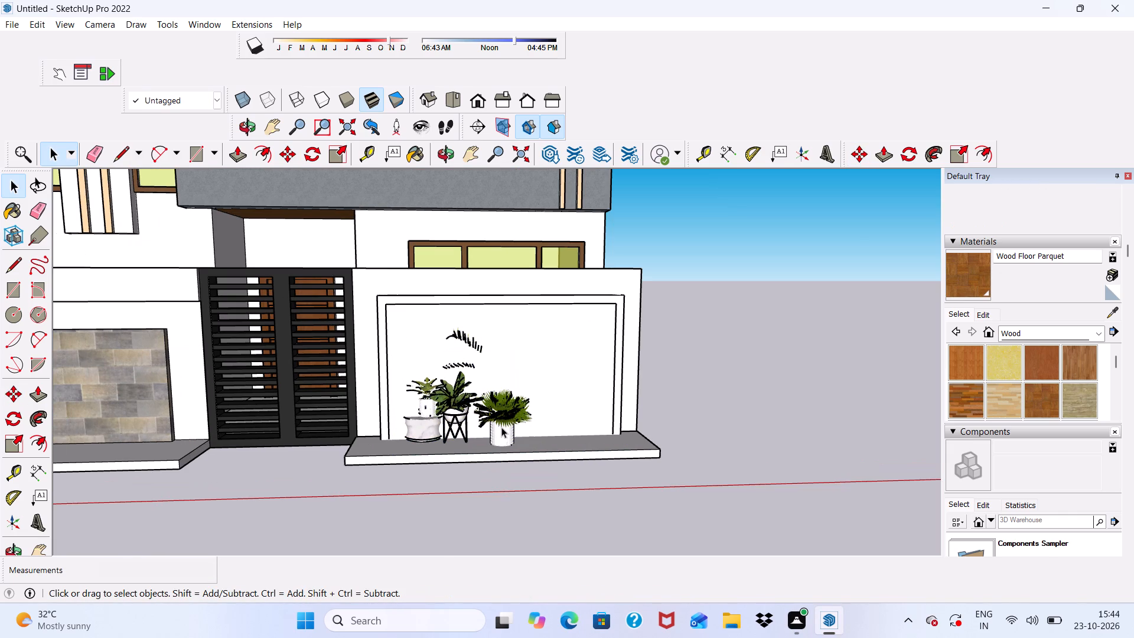
left_click(501, 427)
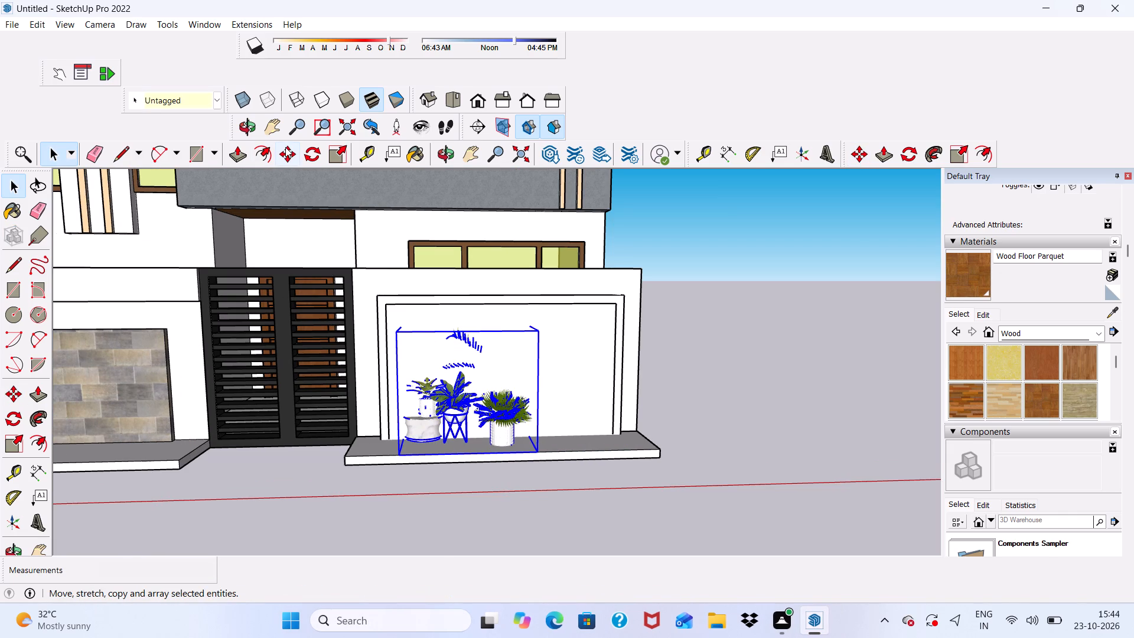
left_click(285, 147)
left_click(397, 458)
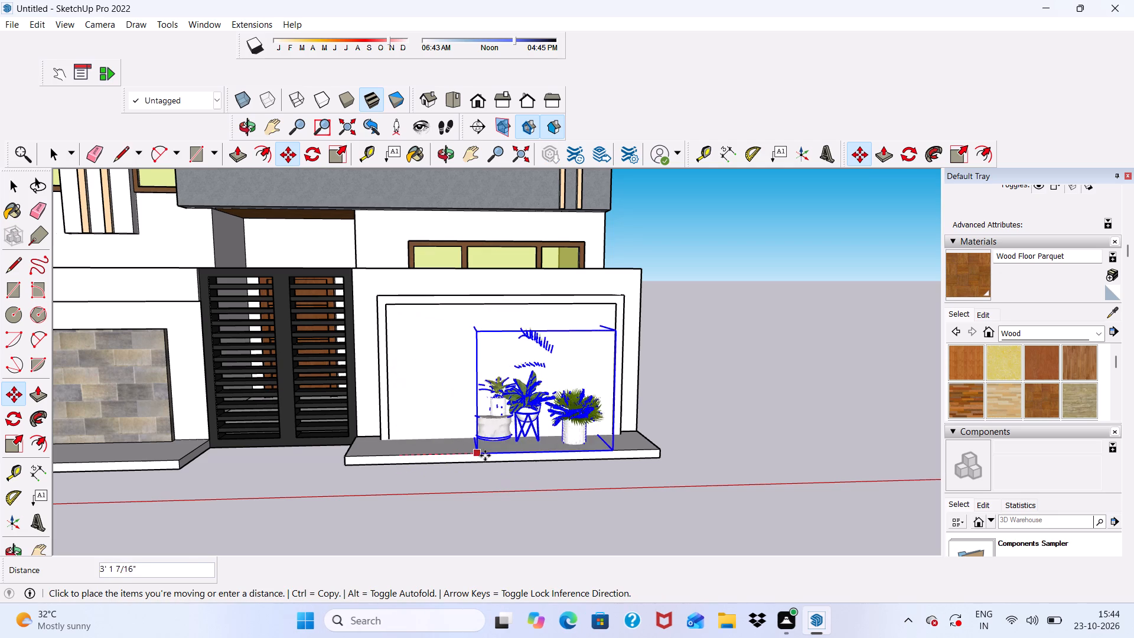
left_click(367, 460)
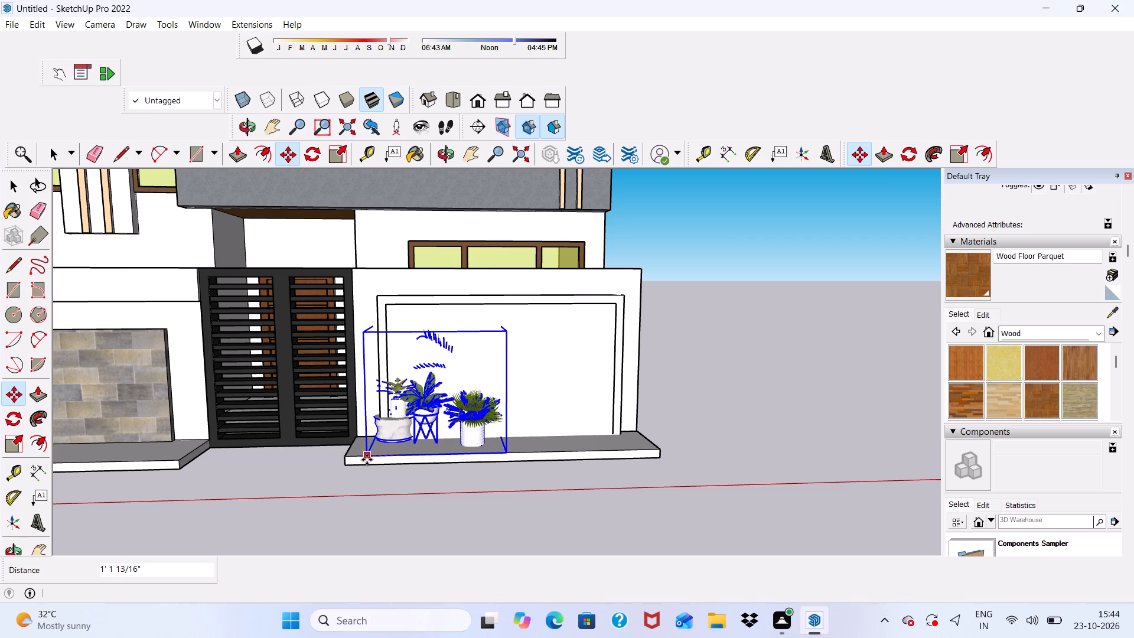
Move the plant group another 1' 1/16" so the pots sit at the gate end of the ledge.
scroll(397, 412, "up", 4)
scroll(397, 412, "down", 4)
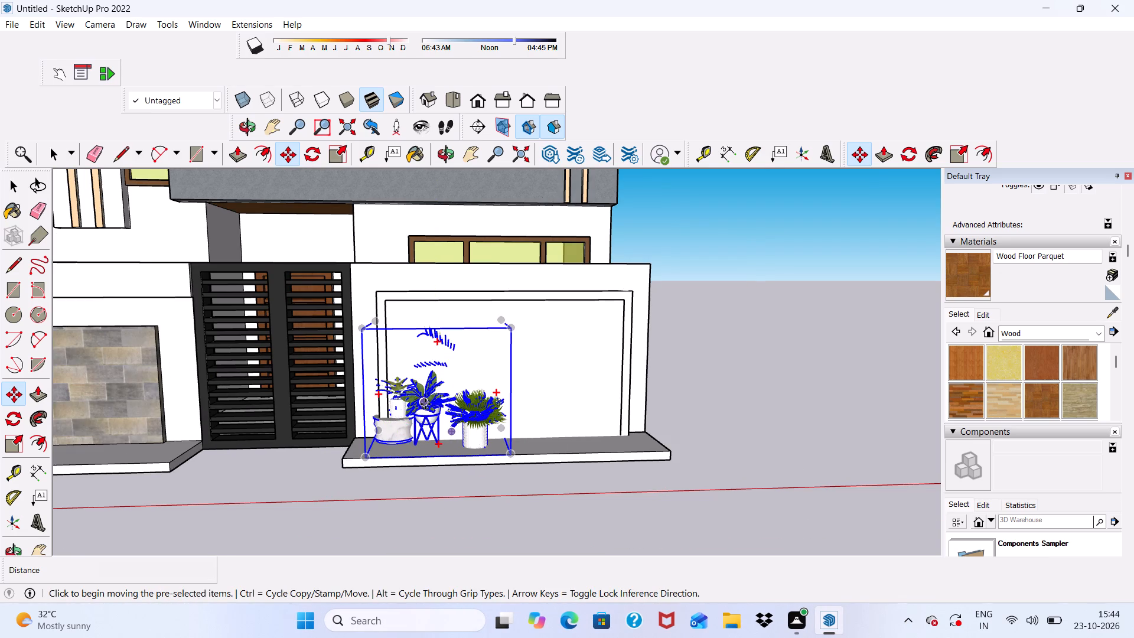
left_click(425, 404)
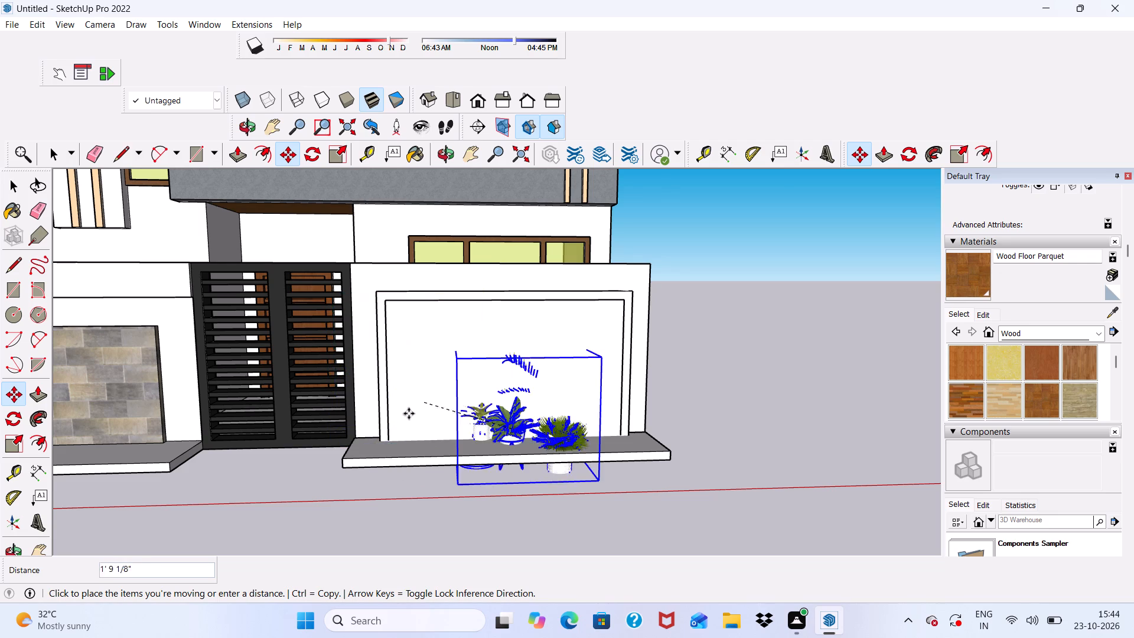
scroll(406, 414, "down", 2)
scroll(408, 369, "up", 4)
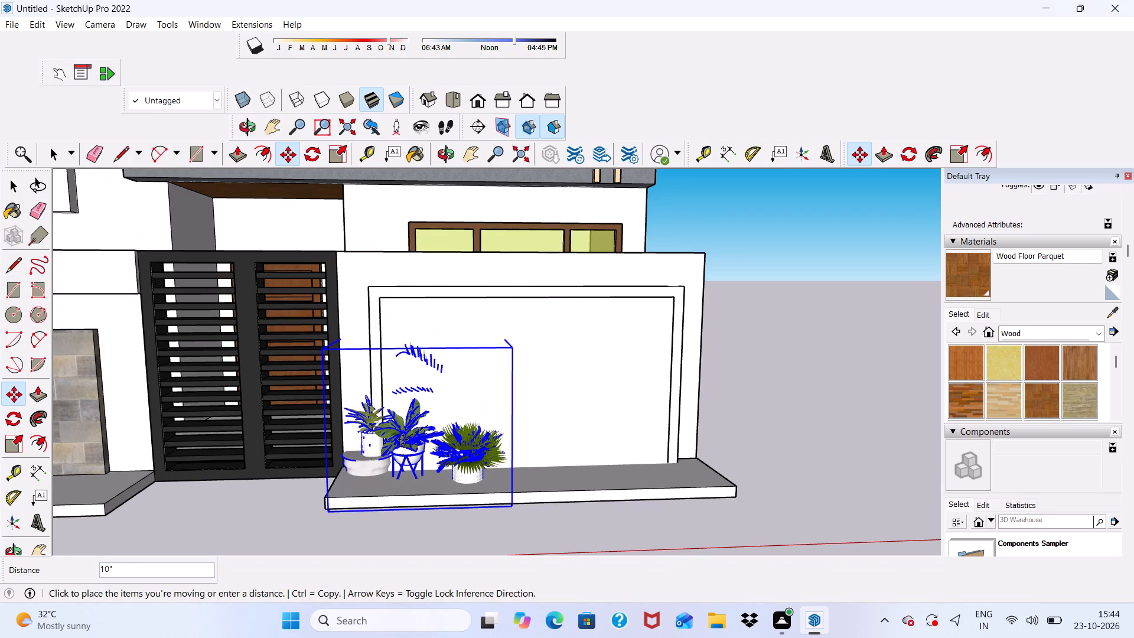
left_click(393, 423)
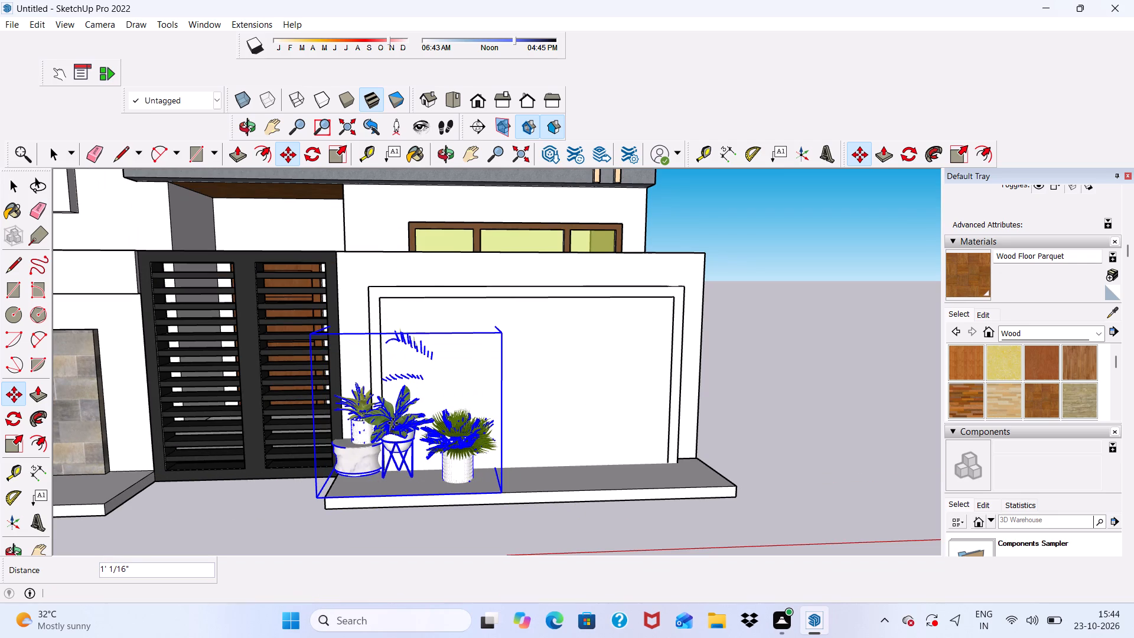
key("space")
scroll(308, 464, "down", 2)
left_click(283, 493)
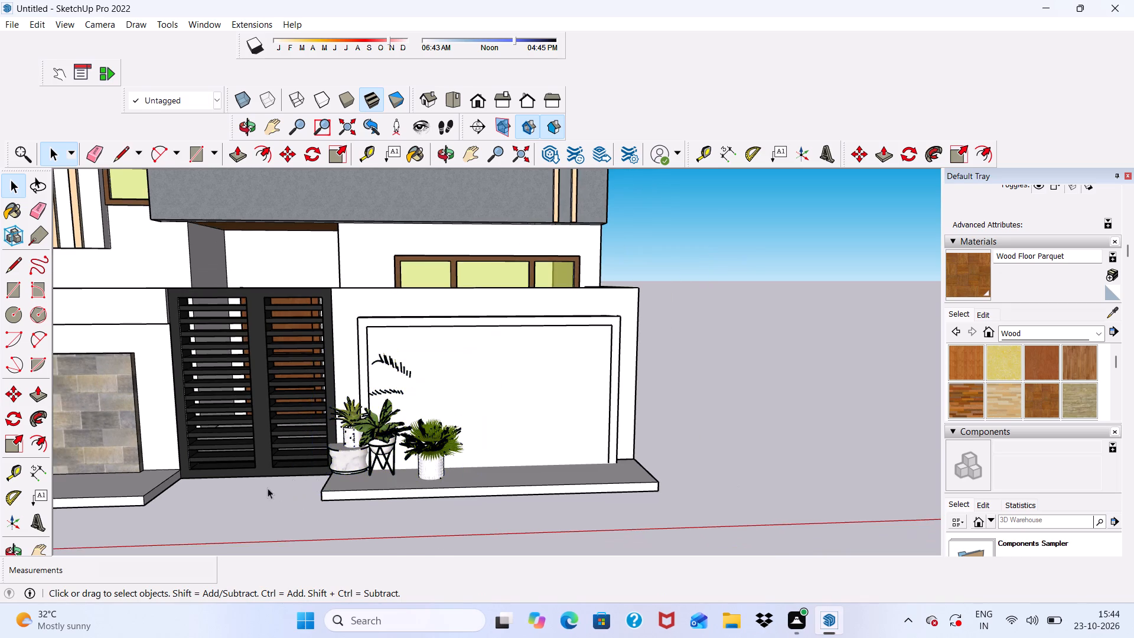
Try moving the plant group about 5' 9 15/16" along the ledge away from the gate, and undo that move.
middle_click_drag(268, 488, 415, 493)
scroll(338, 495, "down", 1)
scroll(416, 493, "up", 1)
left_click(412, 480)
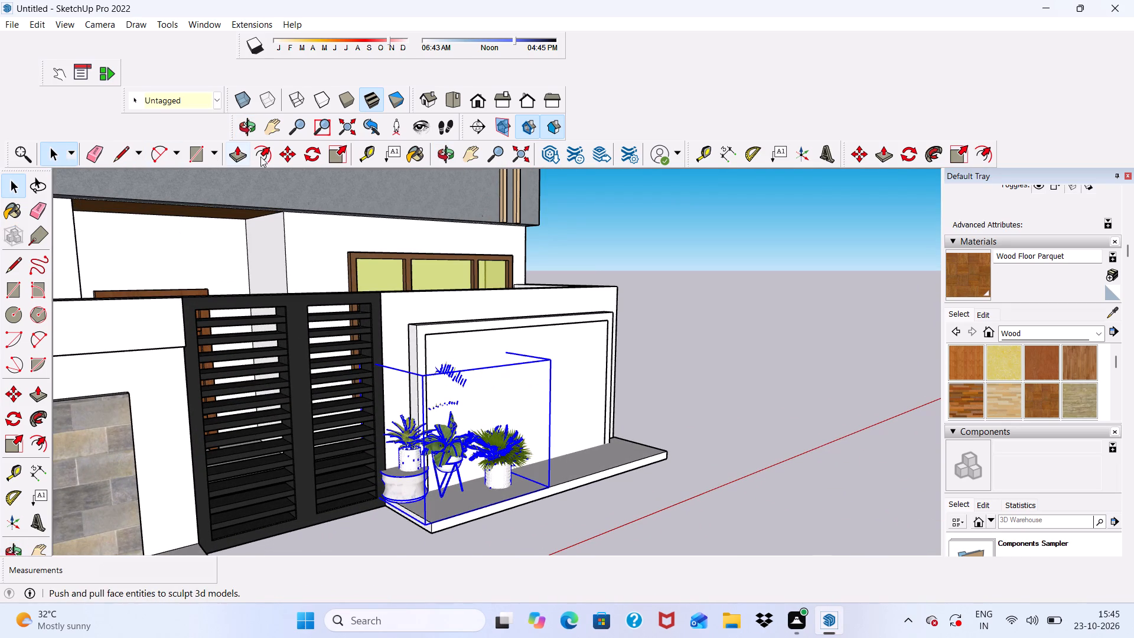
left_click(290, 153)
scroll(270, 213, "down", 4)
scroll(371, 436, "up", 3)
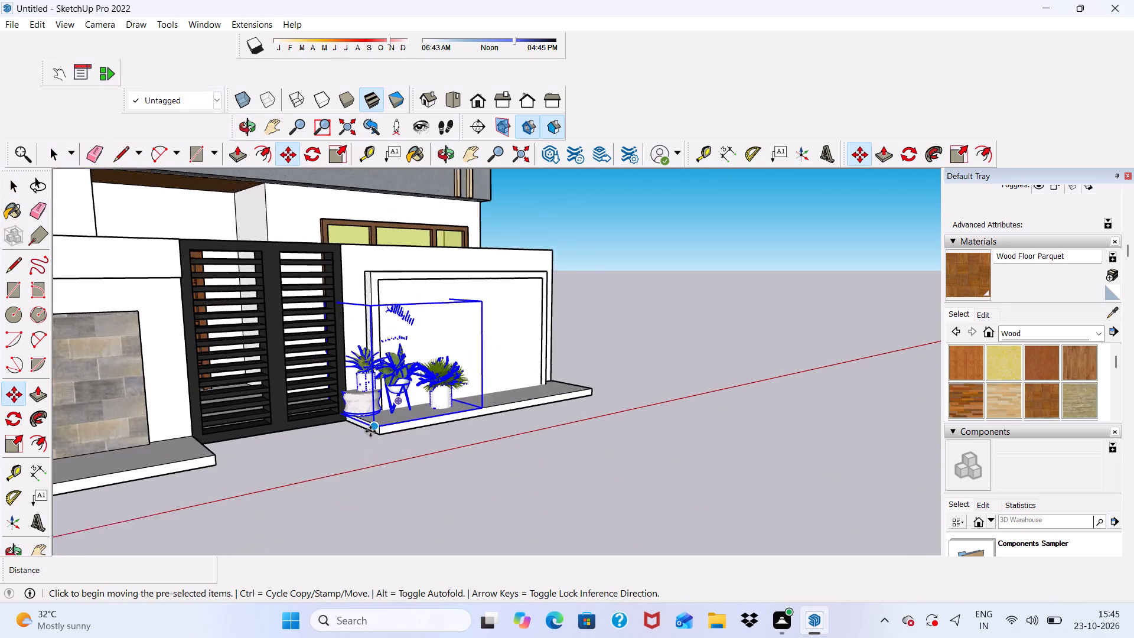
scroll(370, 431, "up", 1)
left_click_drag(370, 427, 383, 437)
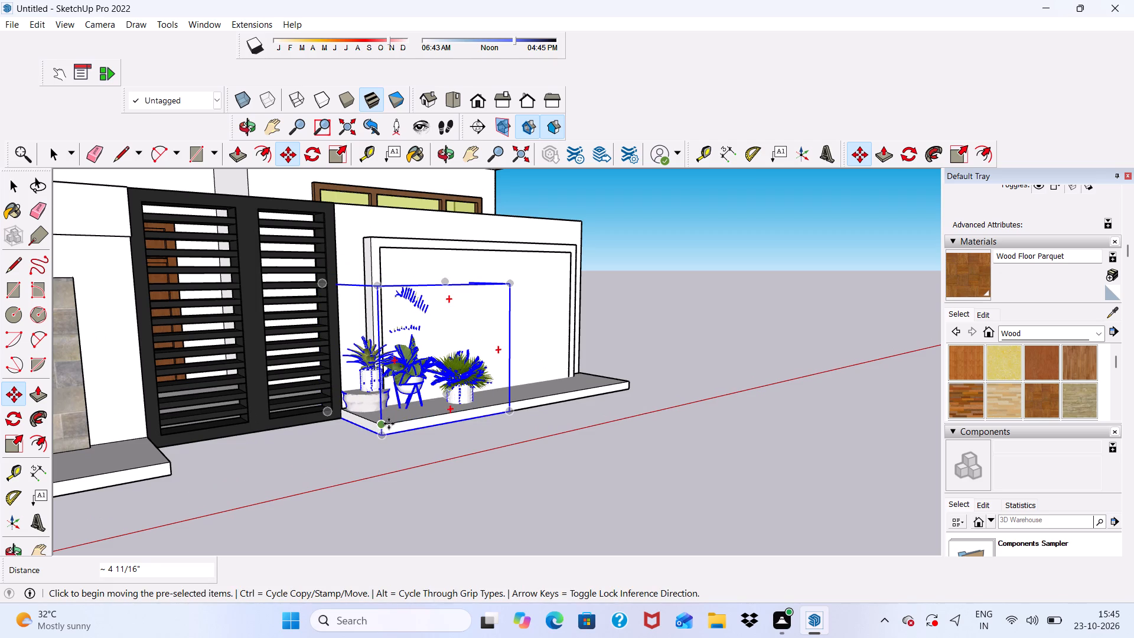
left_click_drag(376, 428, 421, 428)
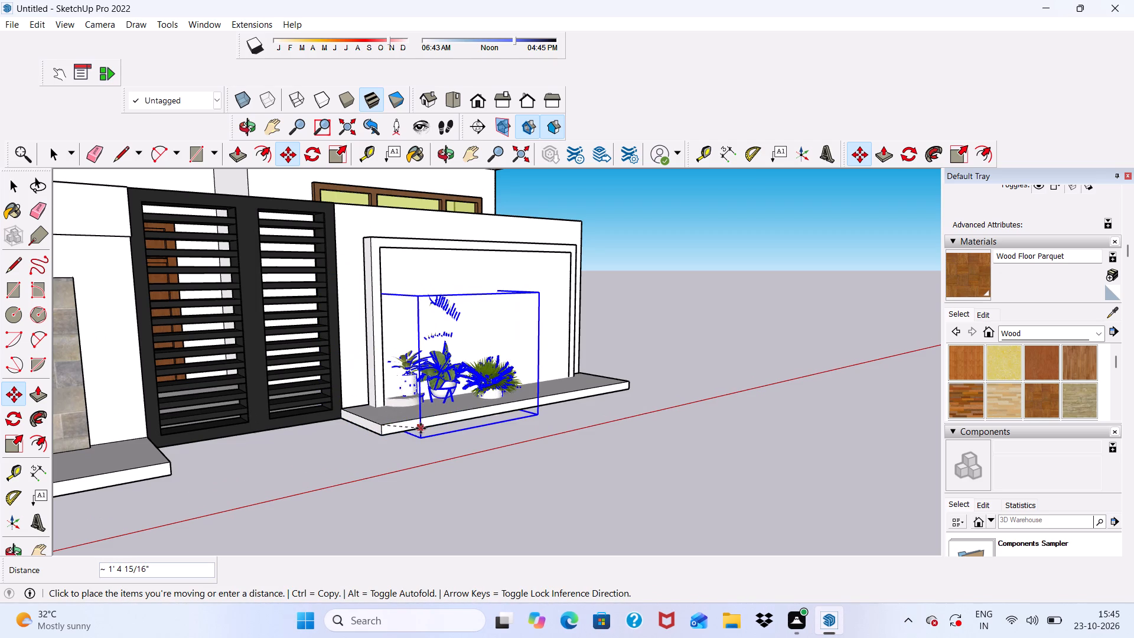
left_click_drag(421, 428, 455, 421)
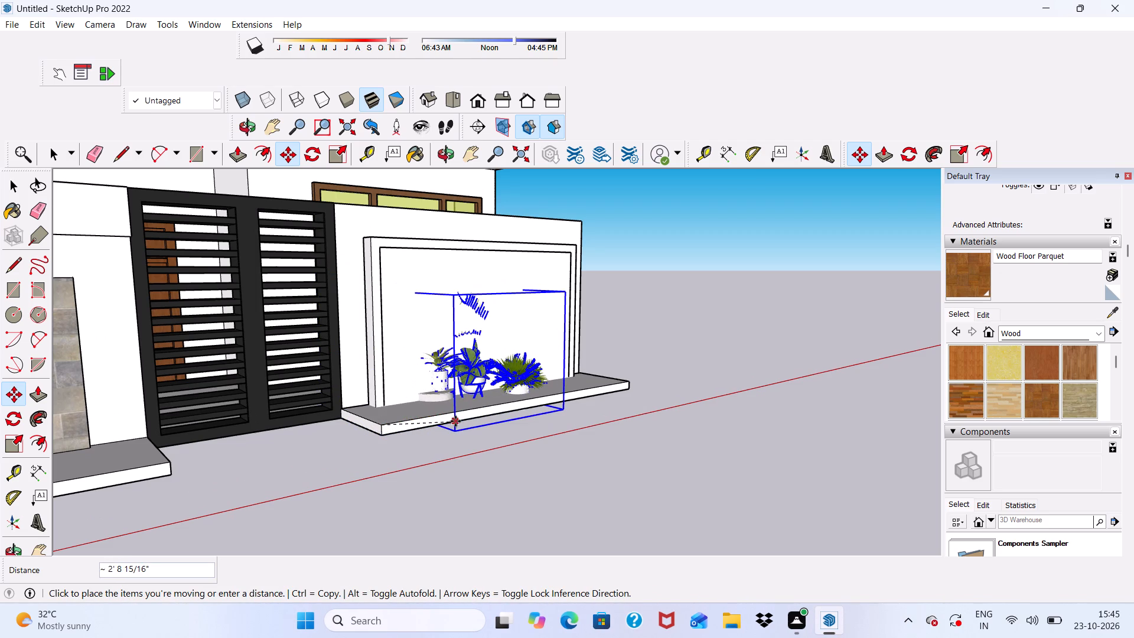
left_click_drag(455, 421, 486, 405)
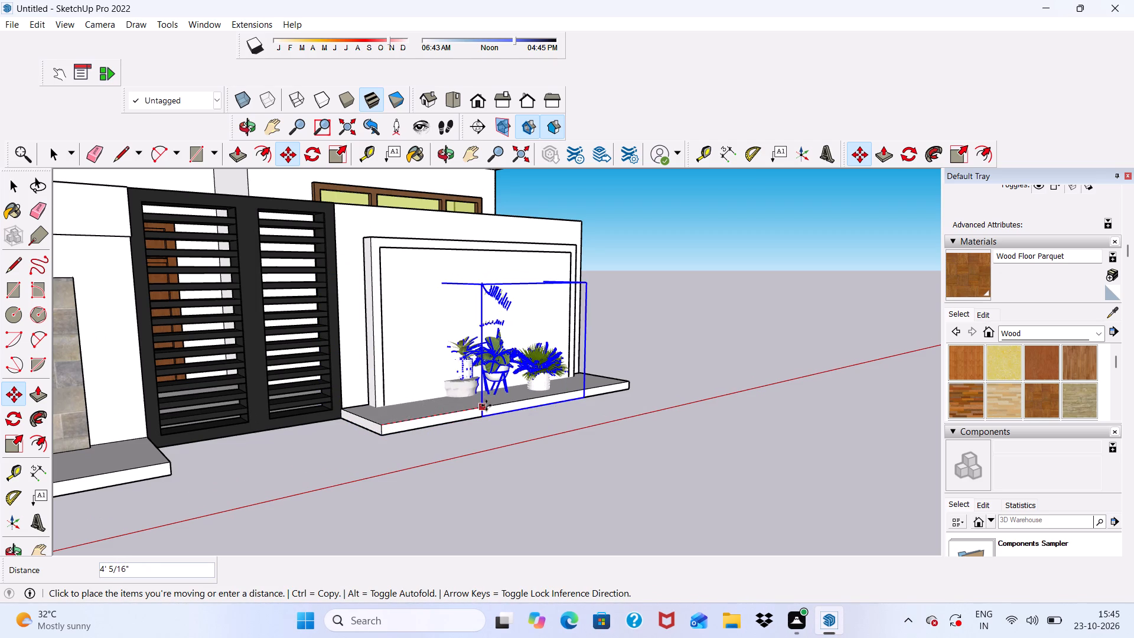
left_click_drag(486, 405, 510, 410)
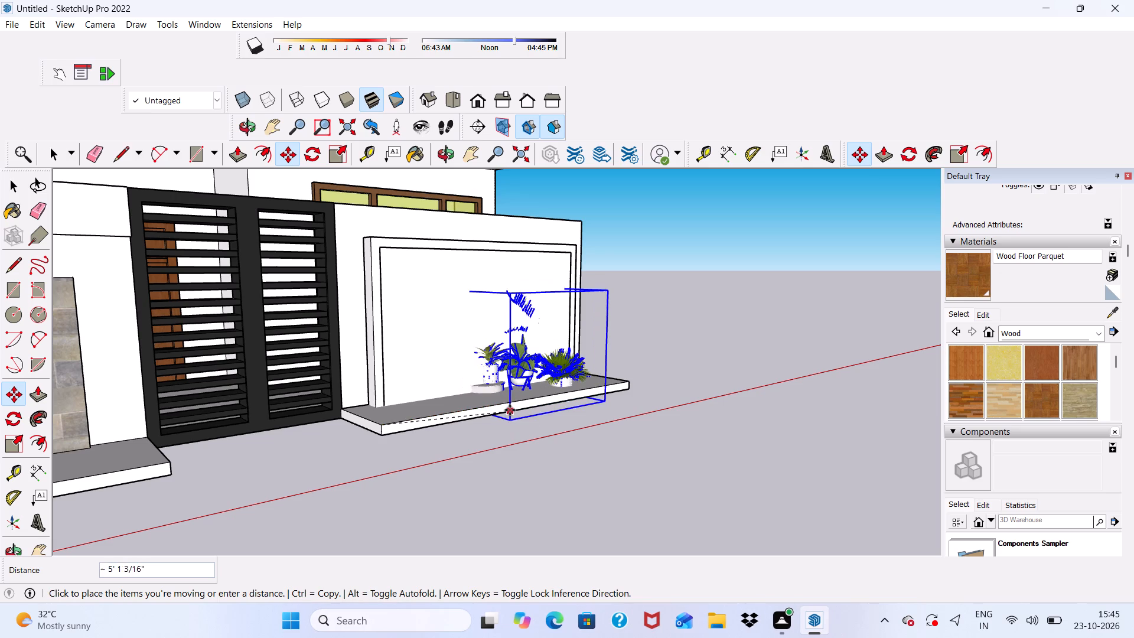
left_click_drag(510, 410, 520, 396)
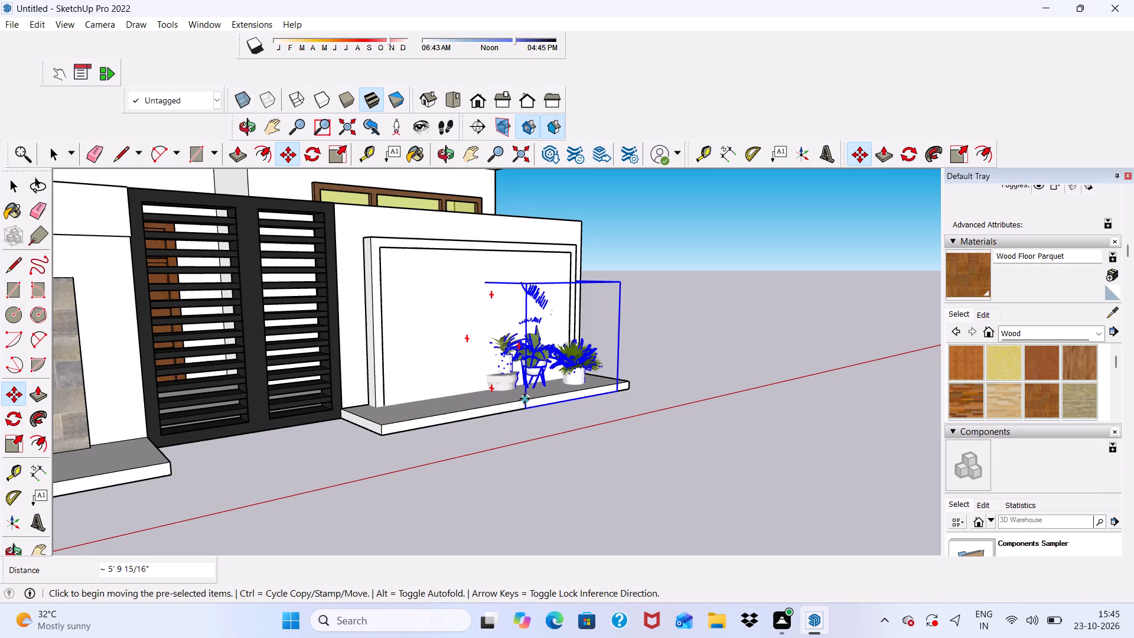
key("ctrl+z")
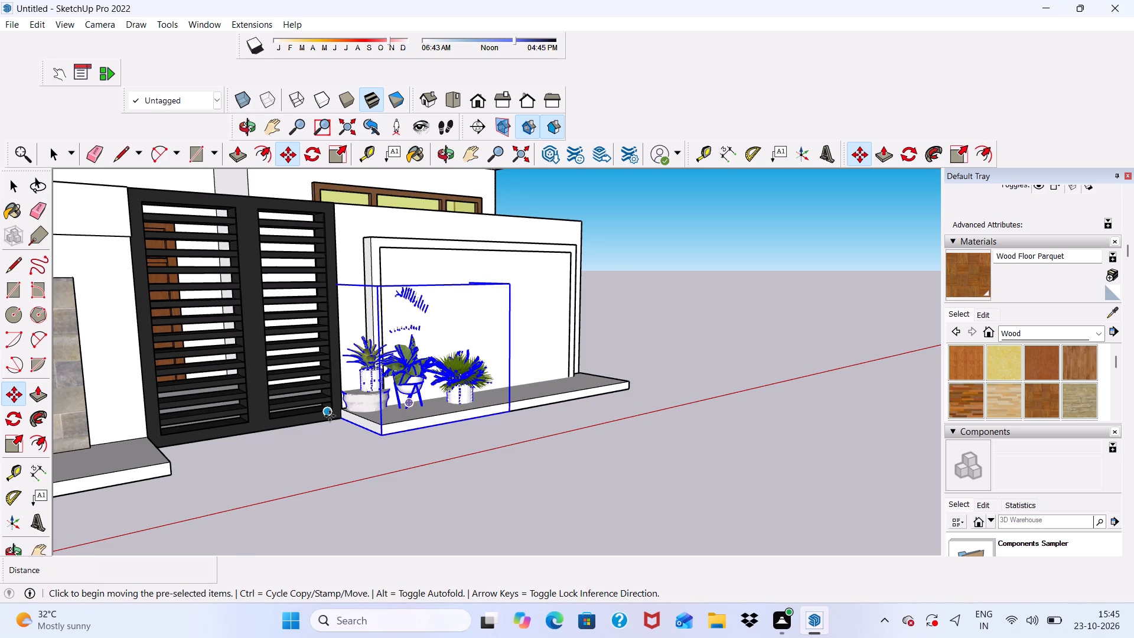
Move the plant group 6' 2 1/8" outward, clear of the ledge in front of the boundary wall.
left_click(330, 416)
left_click(302, 467)
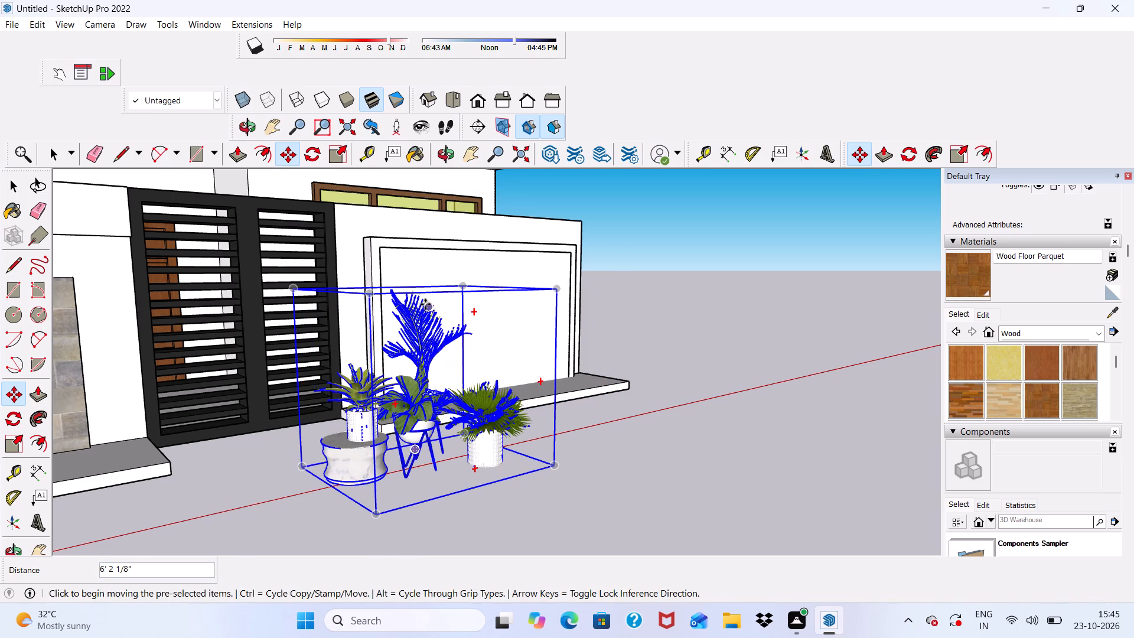
Move the plant group about 5' 9 3/16" back onto the ledge in front of the white framed panel and deselect it.
left_click(417, 448)
left_click_drag(417, 448, 423, 435)
left_click_drag(429, 426, 451, 364)
left_click_drag(423, 429, 434, 402)
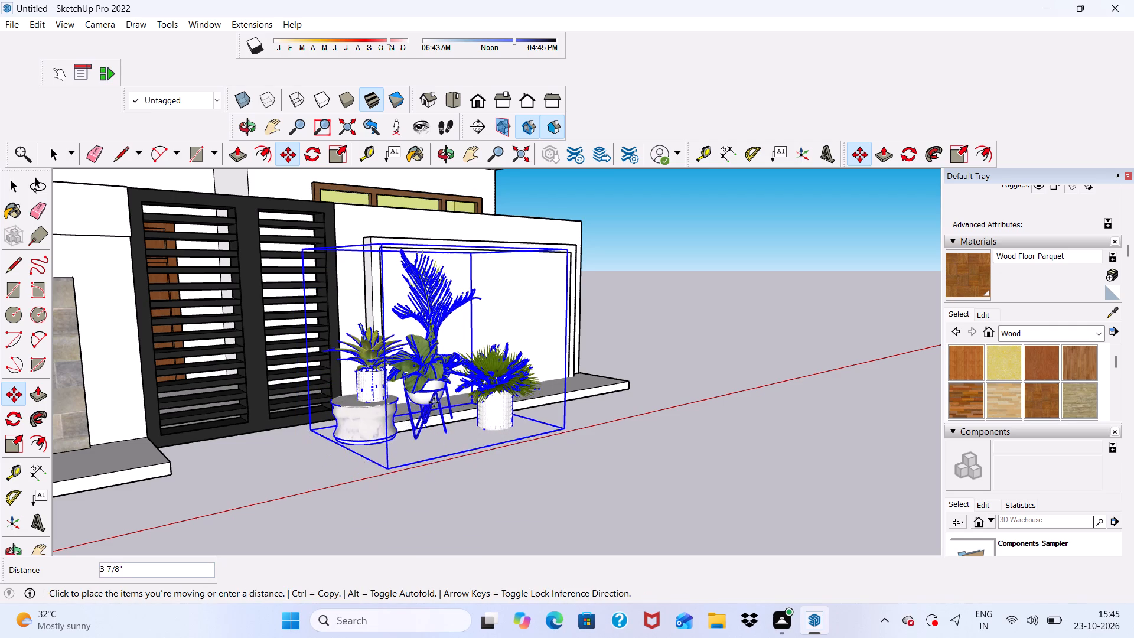
left_click_drag(434, 402, 458, 384)
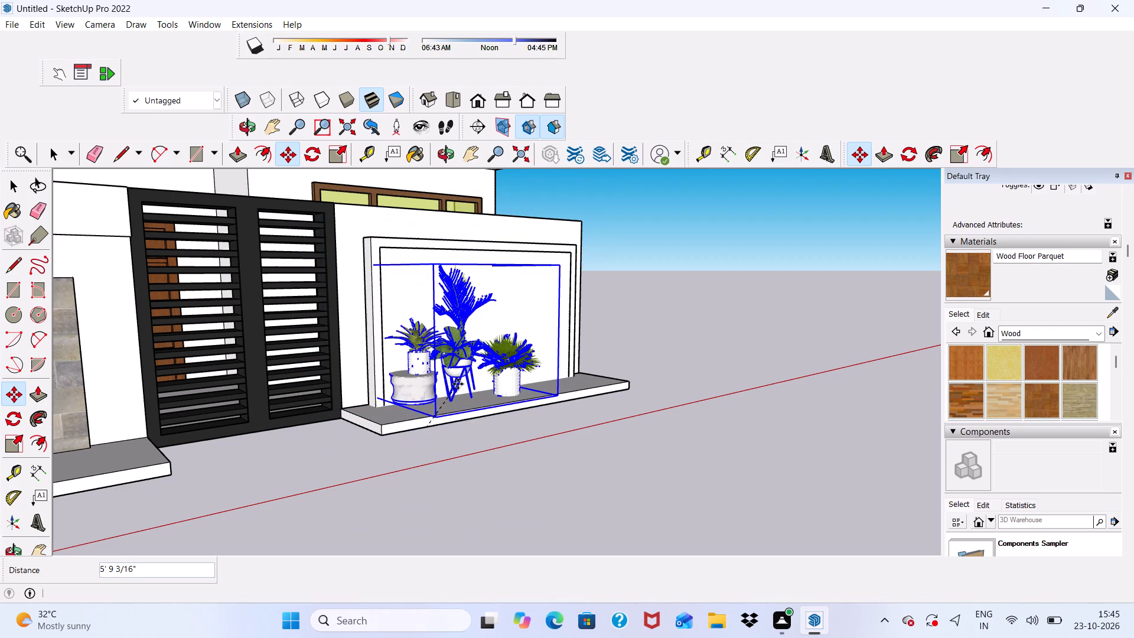
left_click(394, 470)
left_click(393, 470)
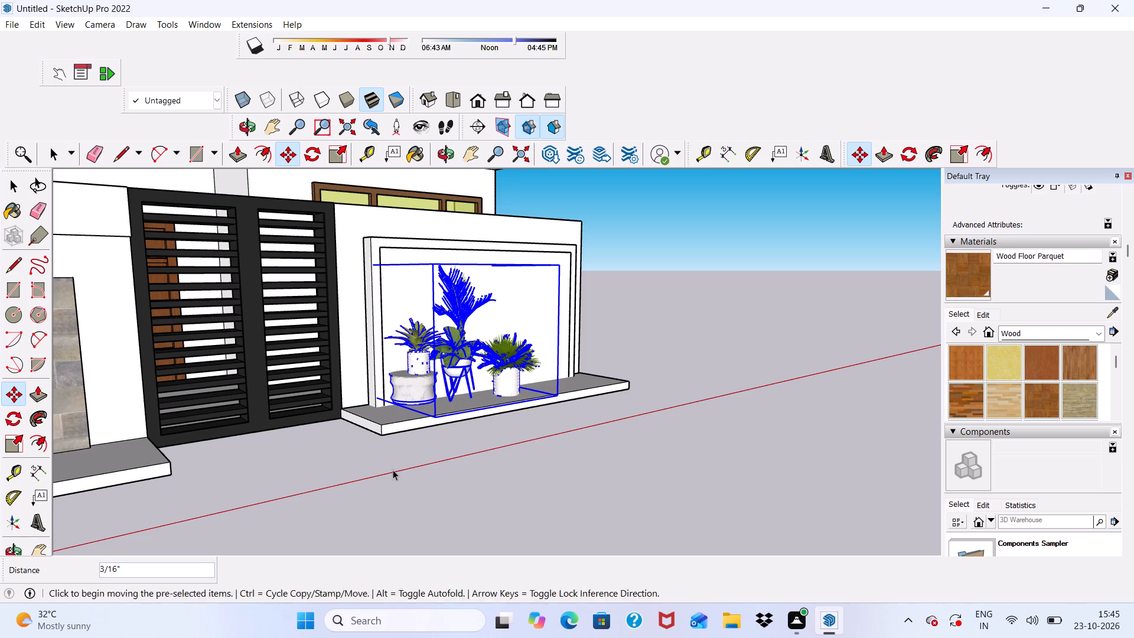
key("space")
left_click(392, 468)
Examine the plants' placement on the ledge and the whole front facade from several angles.
scroll(311, 437, "down", 4)
middle_click_drag(371, 486, 63, 522)
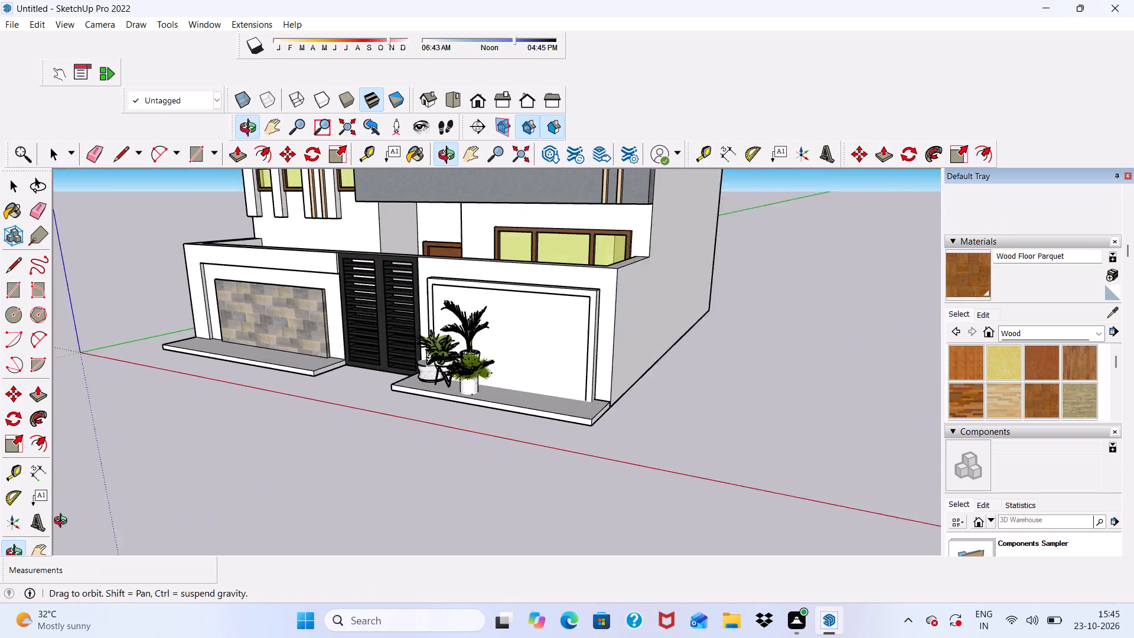
middle_click_drag(63, 522, 60, 523)
scroll(527, 371, "up", 5)
scroll(409, 349, "up", 10)
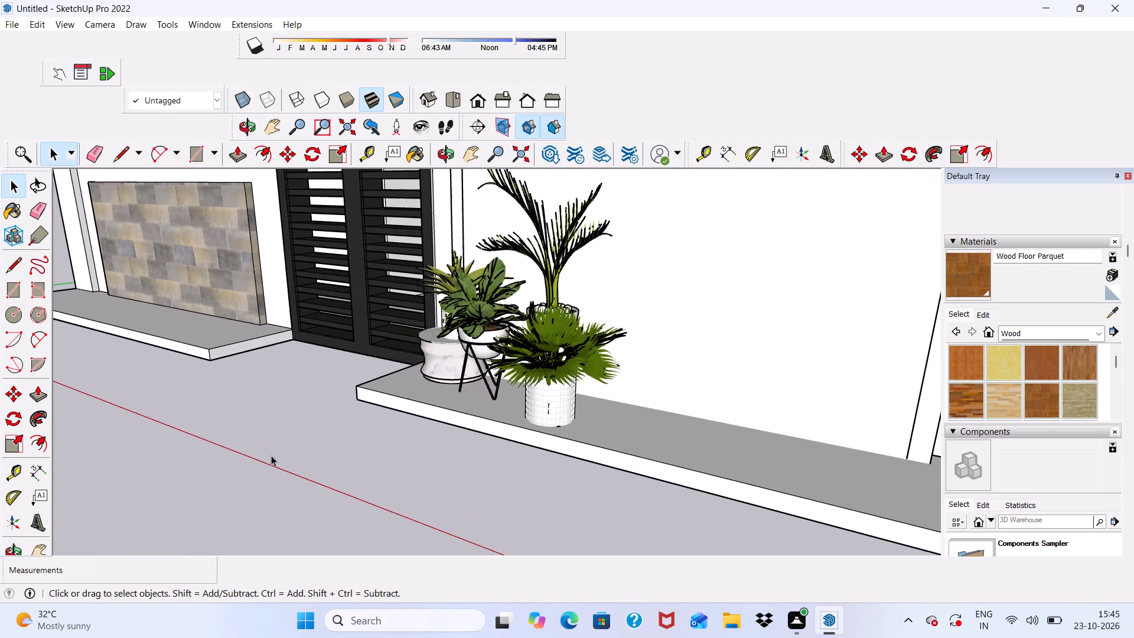
middle_click_drag(271, 455, 501, 442)
scroll(476, 360, "down", 6)
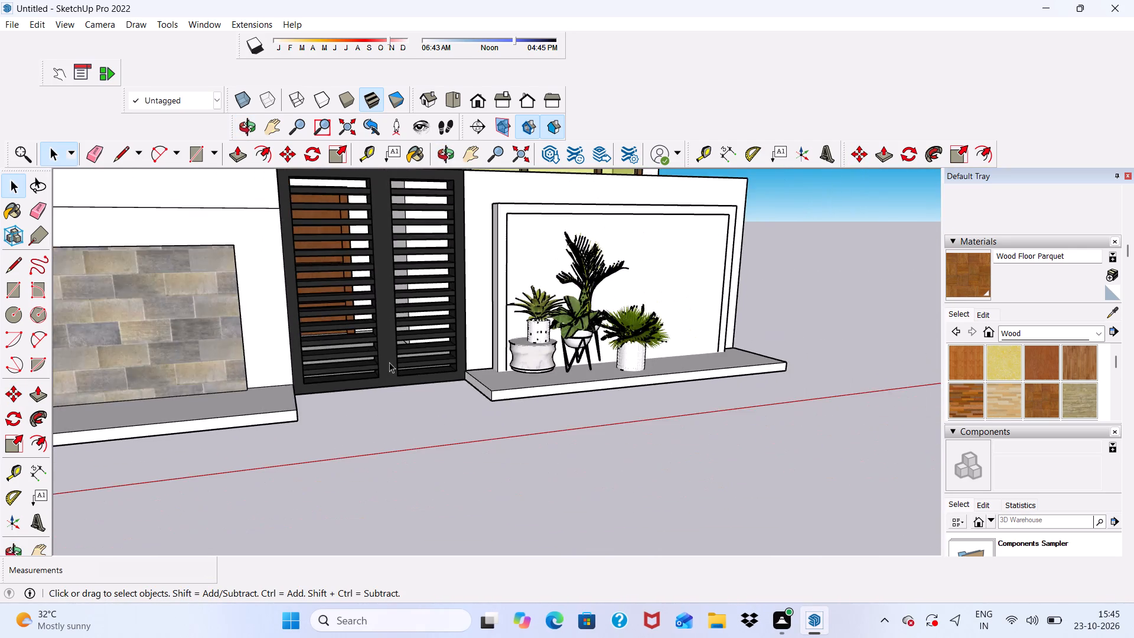
scroll(389, 362, "down", 4)
scroll(465, 374, "up", 5)
scroll(468, 379, "down", 10)
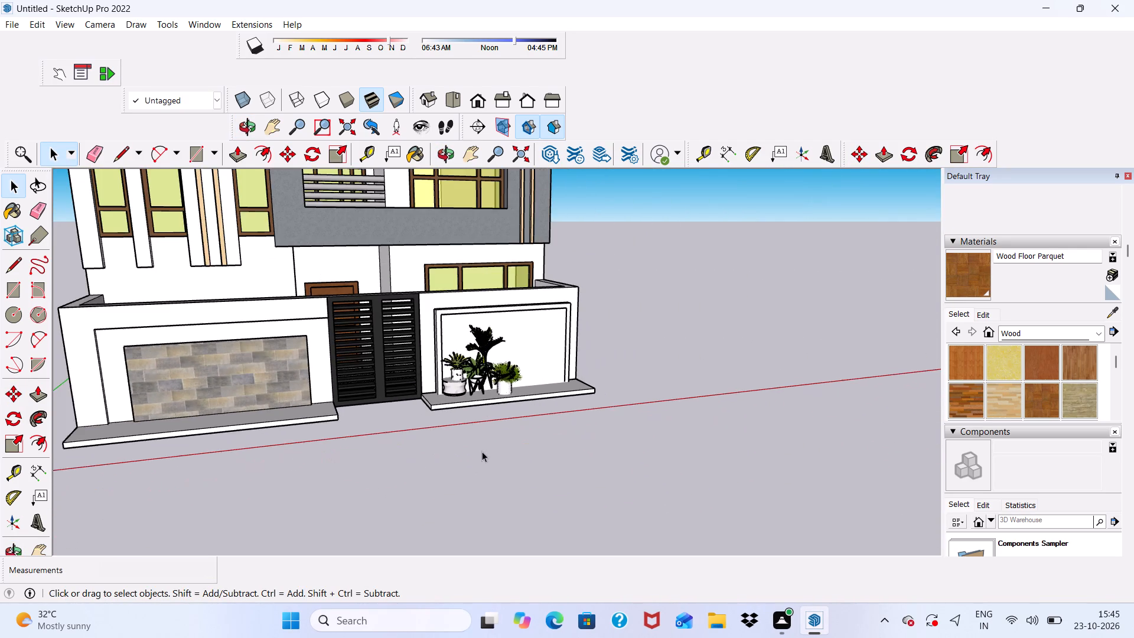
middle_click_drag(482, 460, 404, 471)
left_click_drag(482, 470, 458, 489)
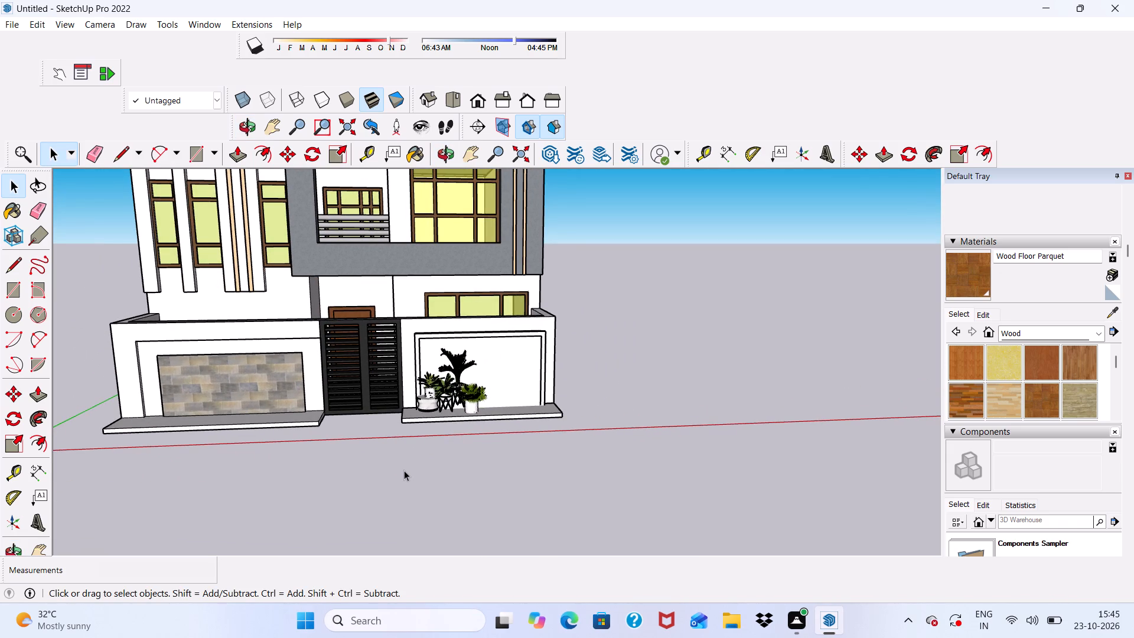
scroll(404, 470, "down", 4)
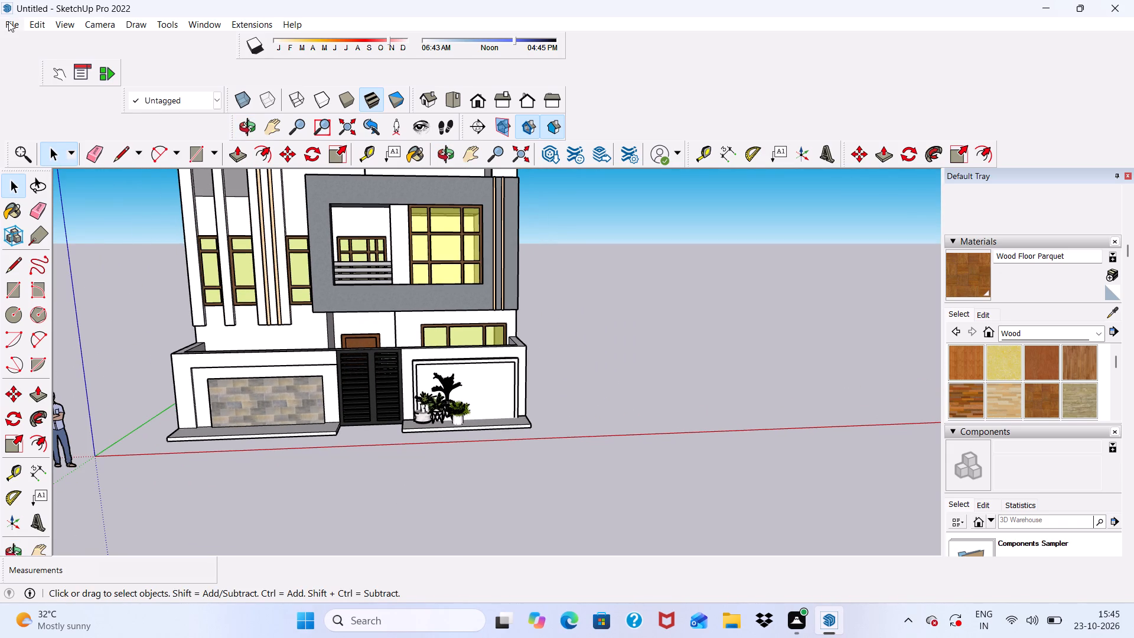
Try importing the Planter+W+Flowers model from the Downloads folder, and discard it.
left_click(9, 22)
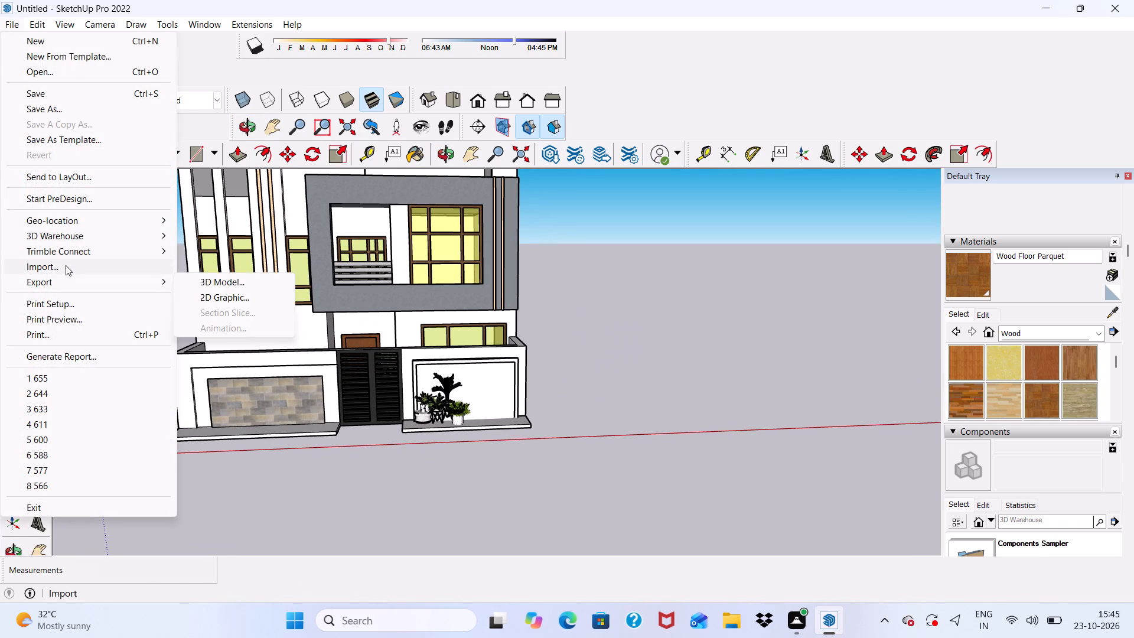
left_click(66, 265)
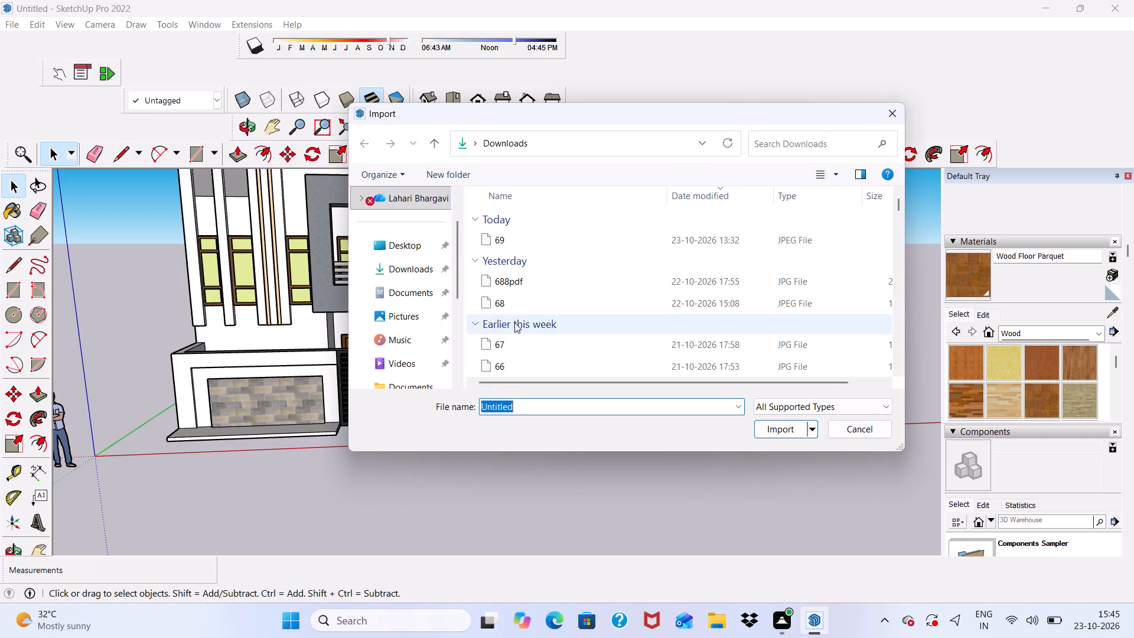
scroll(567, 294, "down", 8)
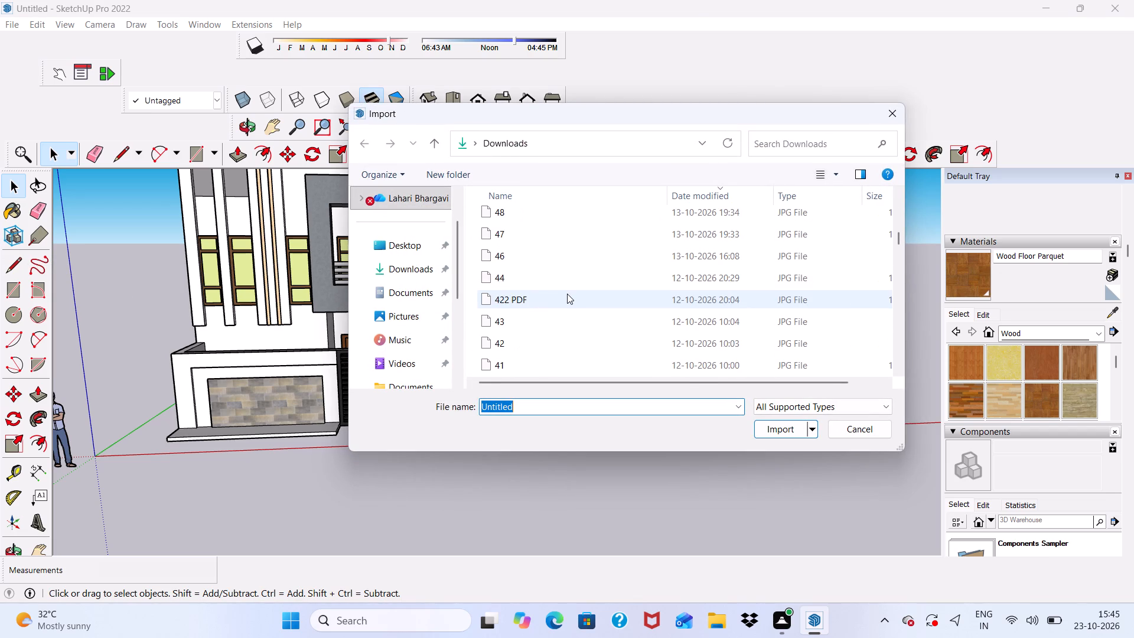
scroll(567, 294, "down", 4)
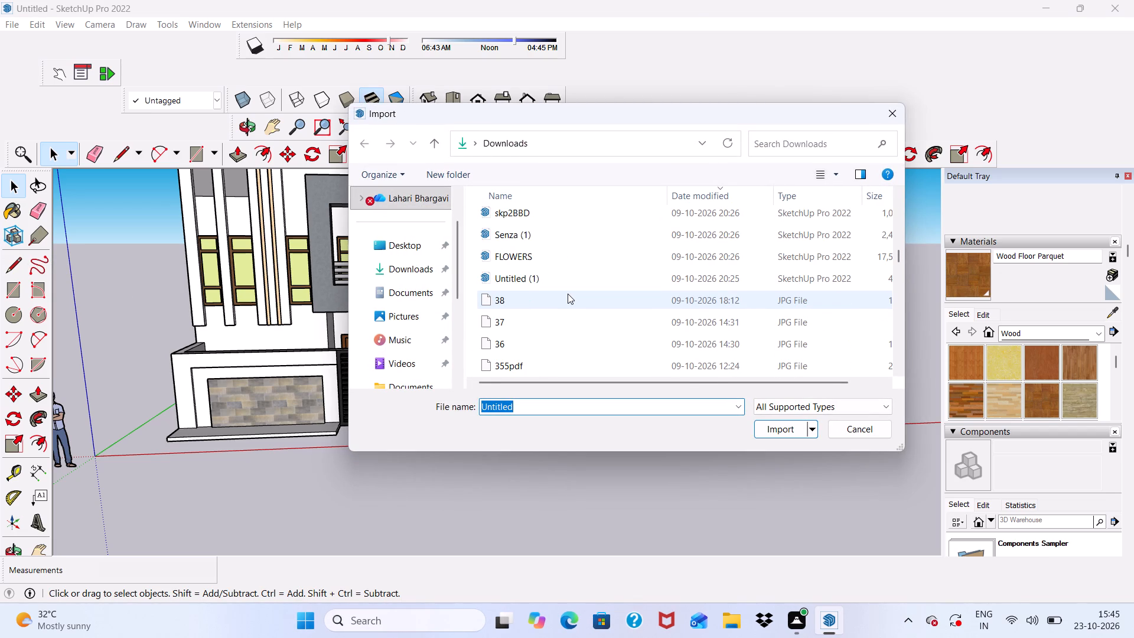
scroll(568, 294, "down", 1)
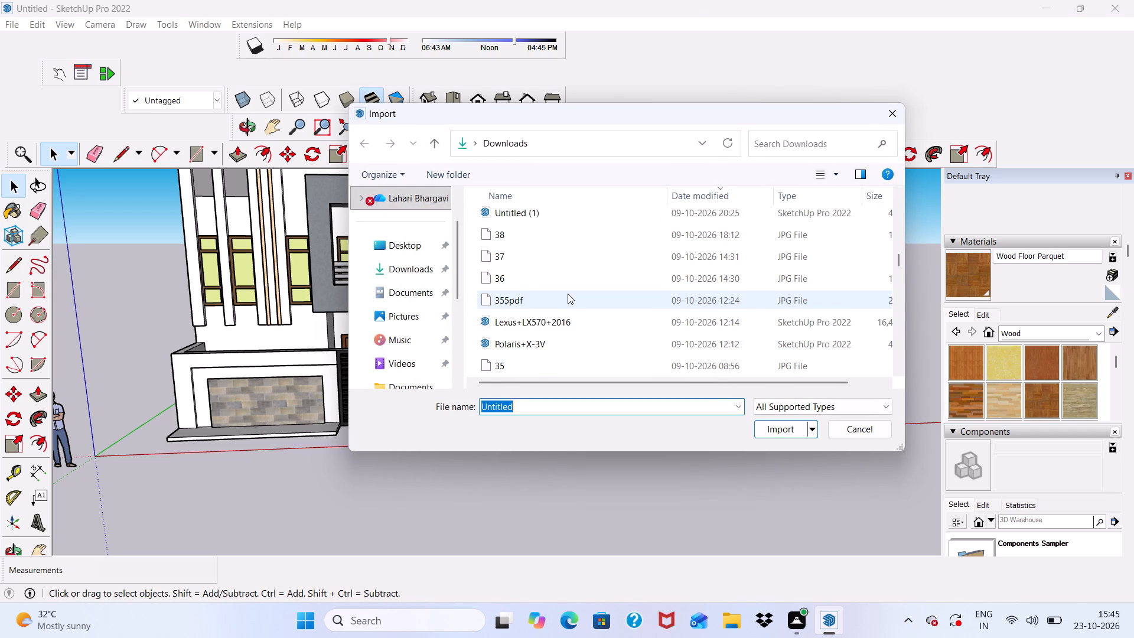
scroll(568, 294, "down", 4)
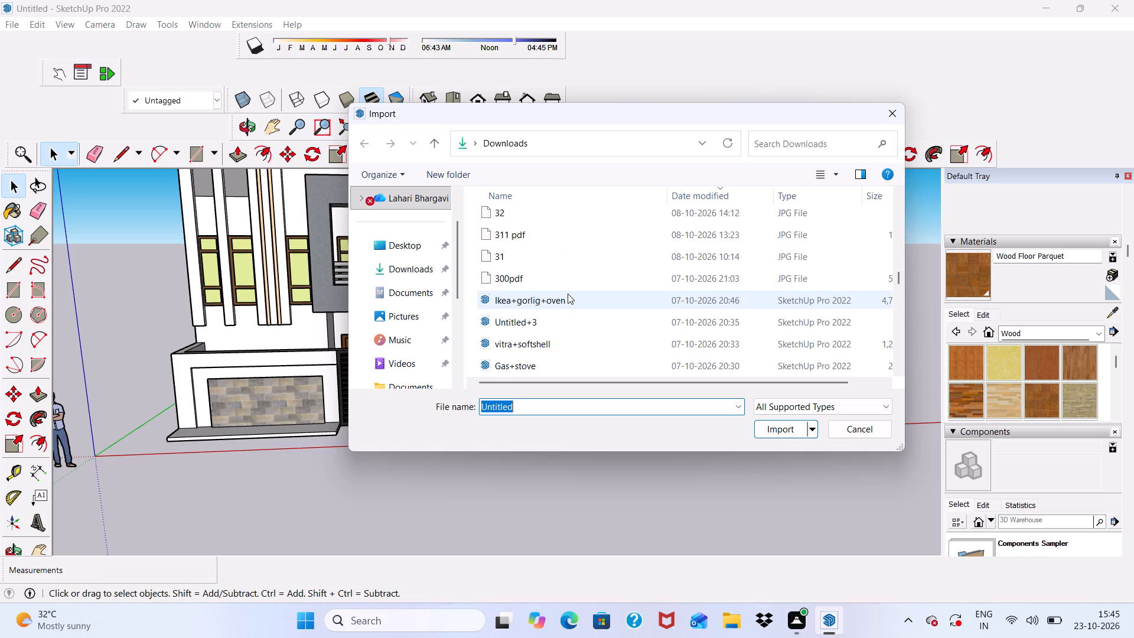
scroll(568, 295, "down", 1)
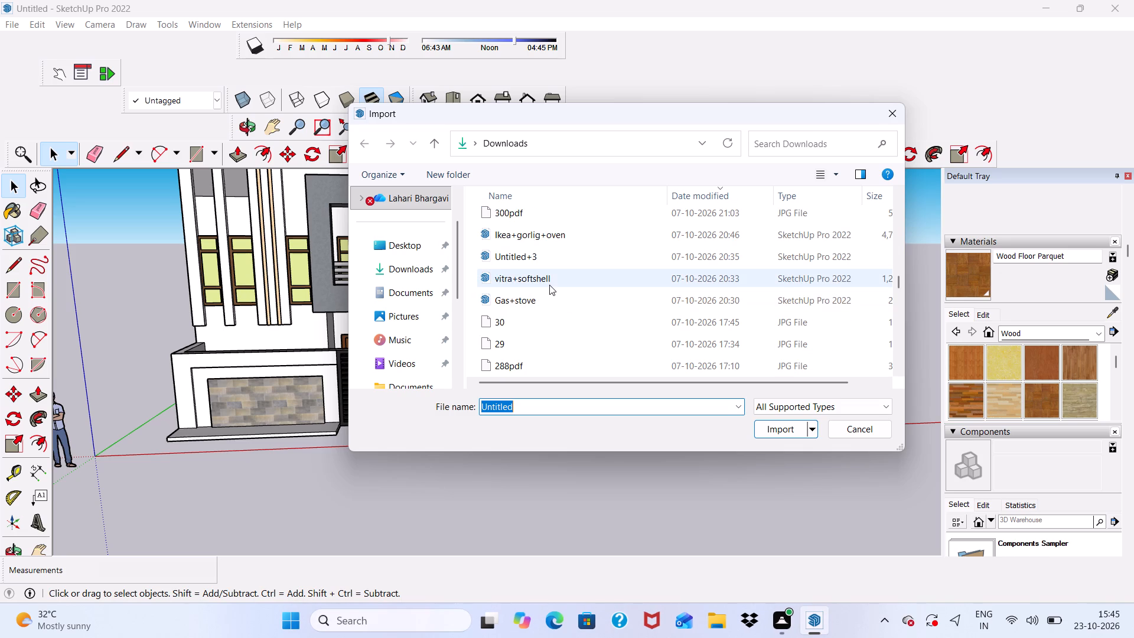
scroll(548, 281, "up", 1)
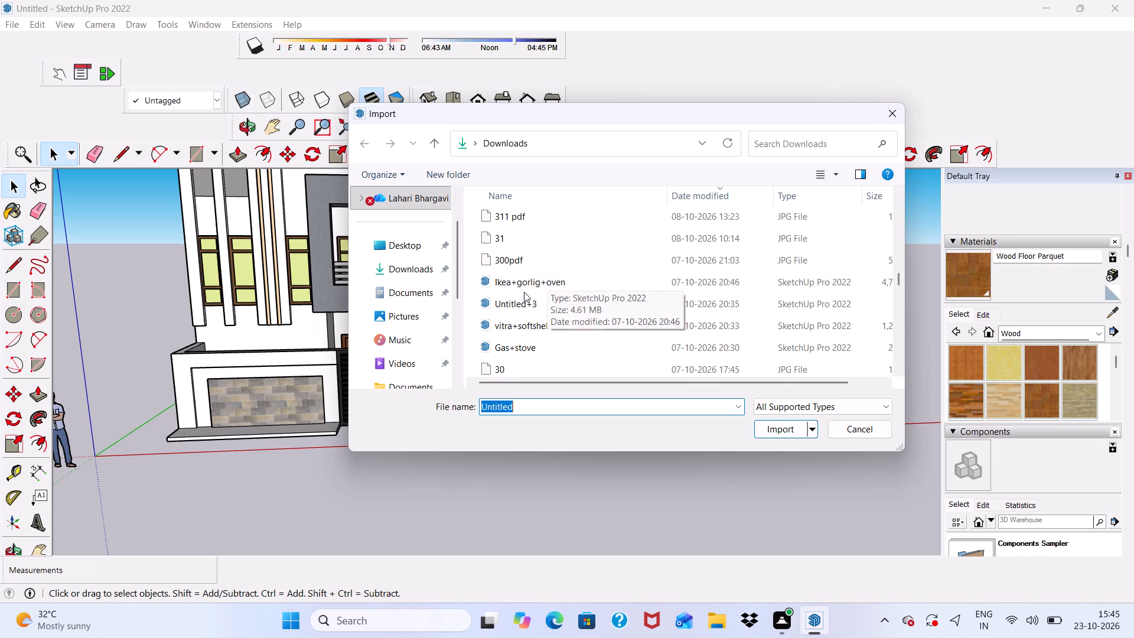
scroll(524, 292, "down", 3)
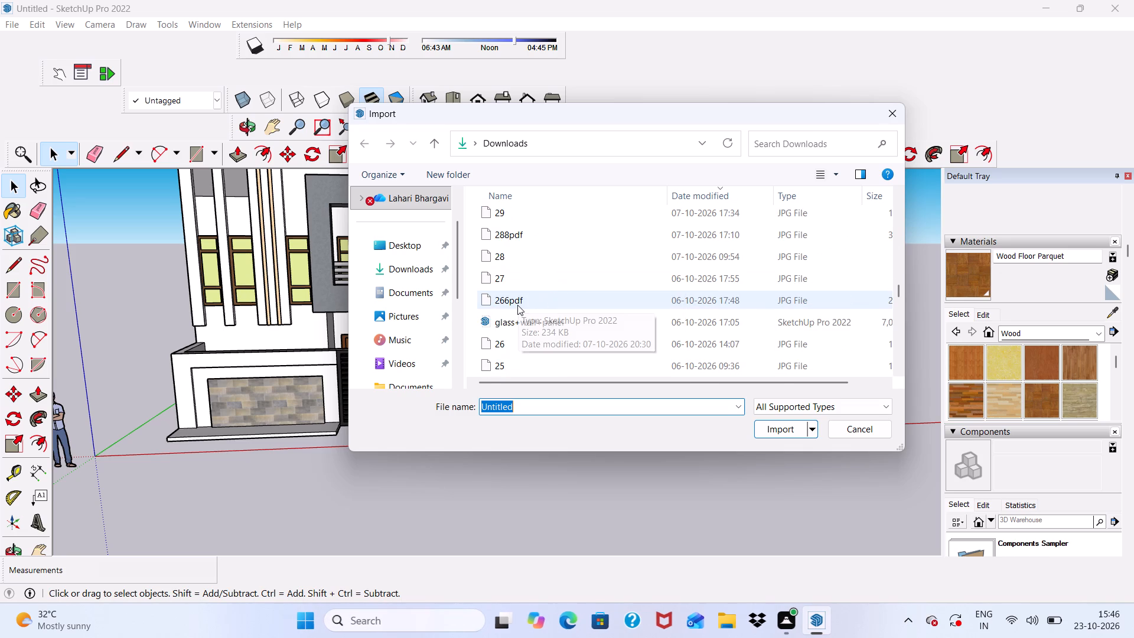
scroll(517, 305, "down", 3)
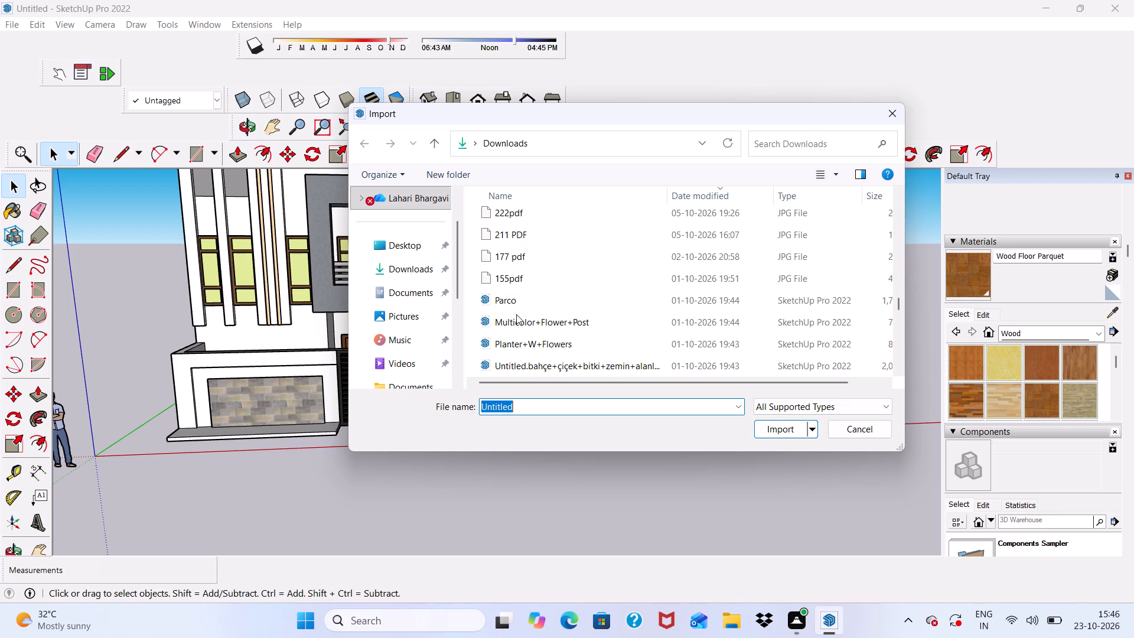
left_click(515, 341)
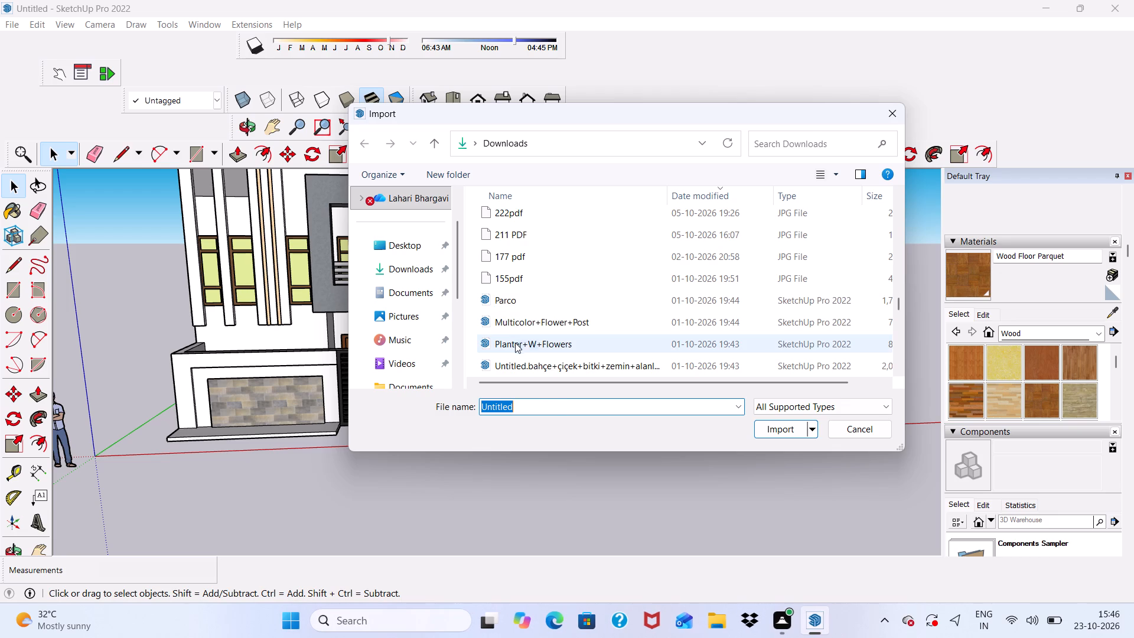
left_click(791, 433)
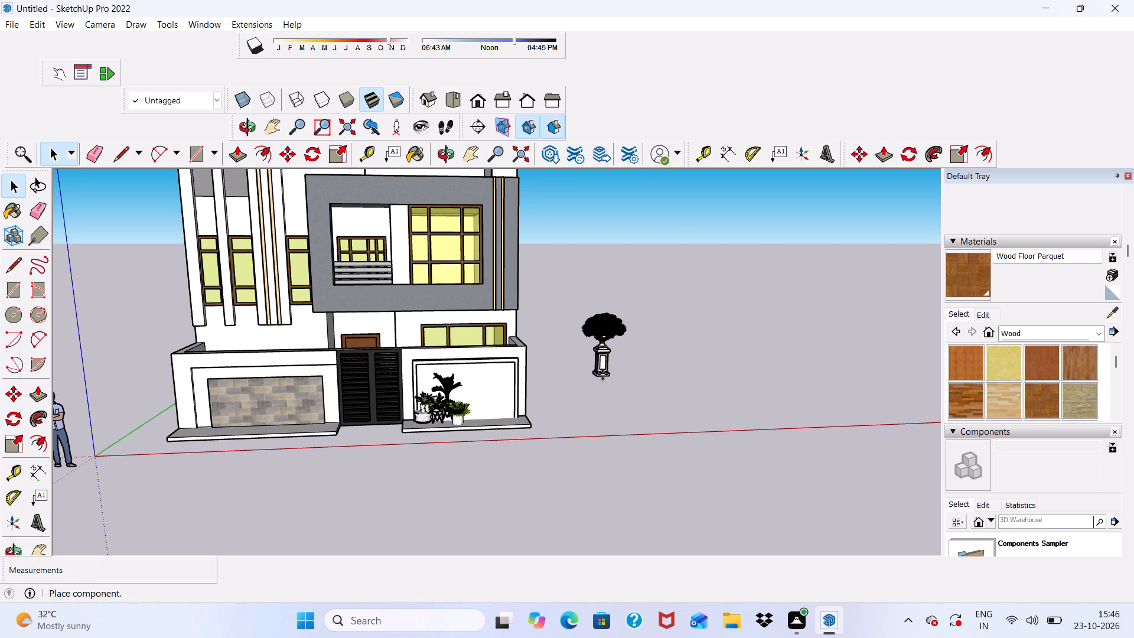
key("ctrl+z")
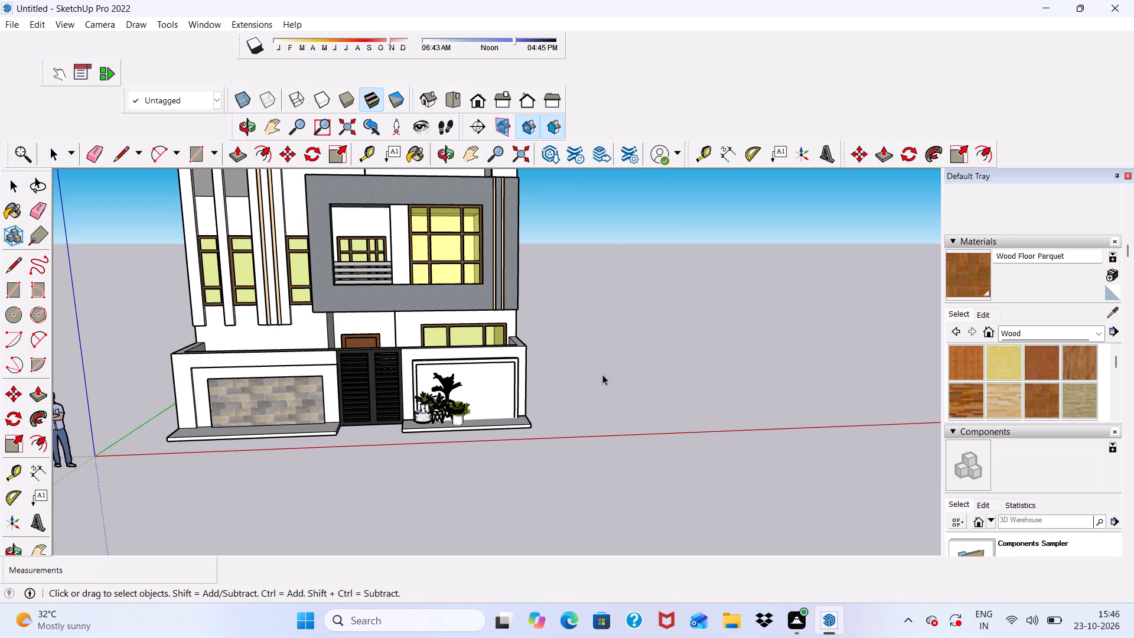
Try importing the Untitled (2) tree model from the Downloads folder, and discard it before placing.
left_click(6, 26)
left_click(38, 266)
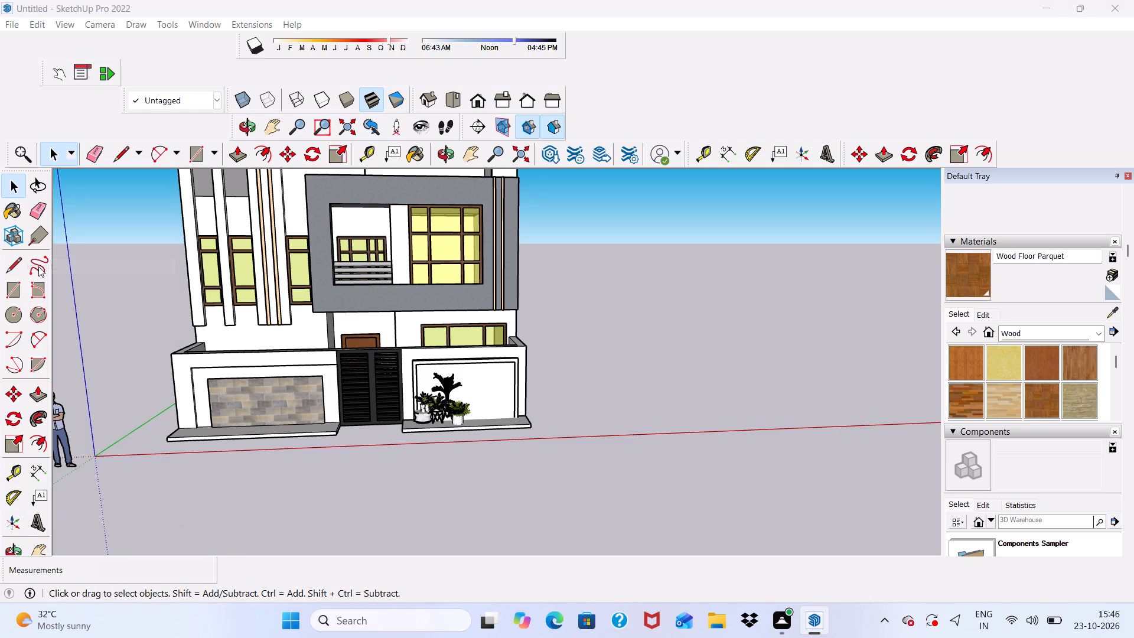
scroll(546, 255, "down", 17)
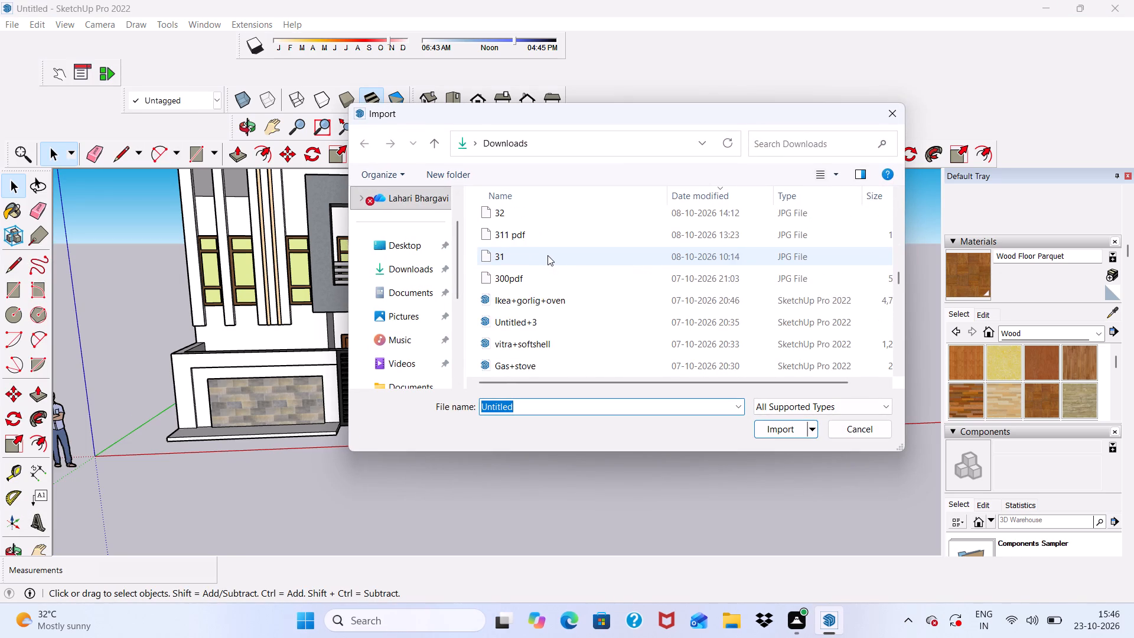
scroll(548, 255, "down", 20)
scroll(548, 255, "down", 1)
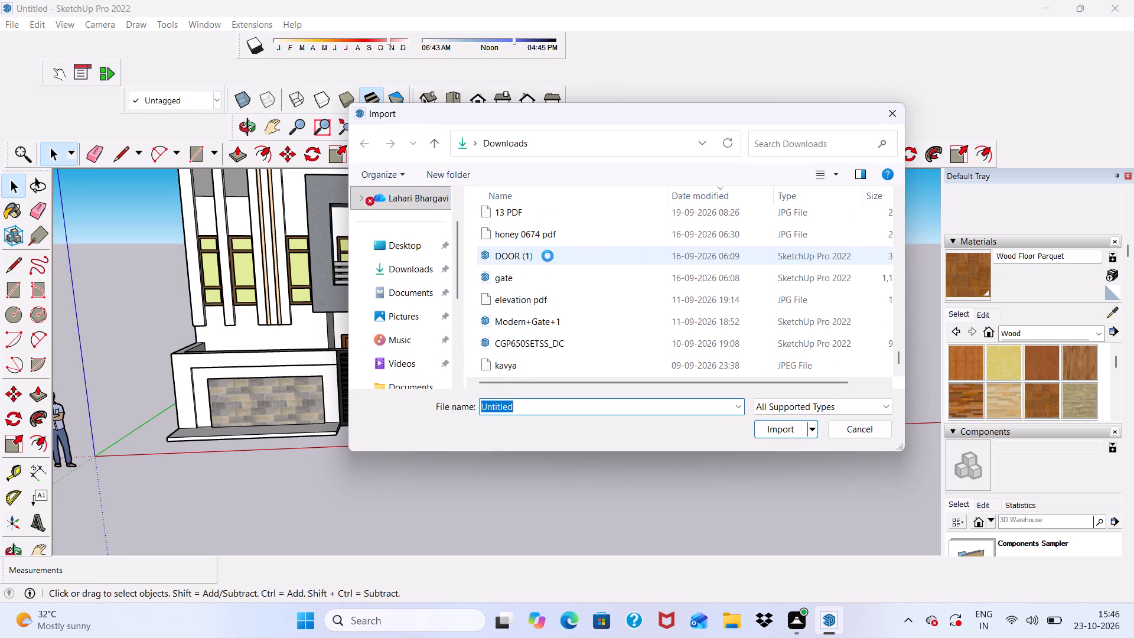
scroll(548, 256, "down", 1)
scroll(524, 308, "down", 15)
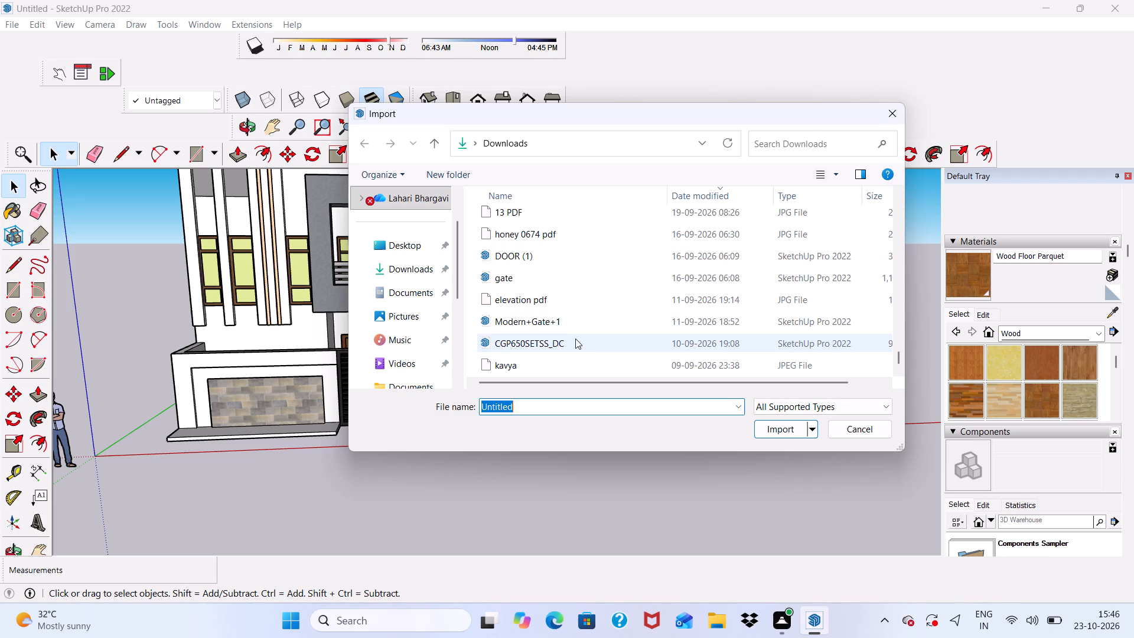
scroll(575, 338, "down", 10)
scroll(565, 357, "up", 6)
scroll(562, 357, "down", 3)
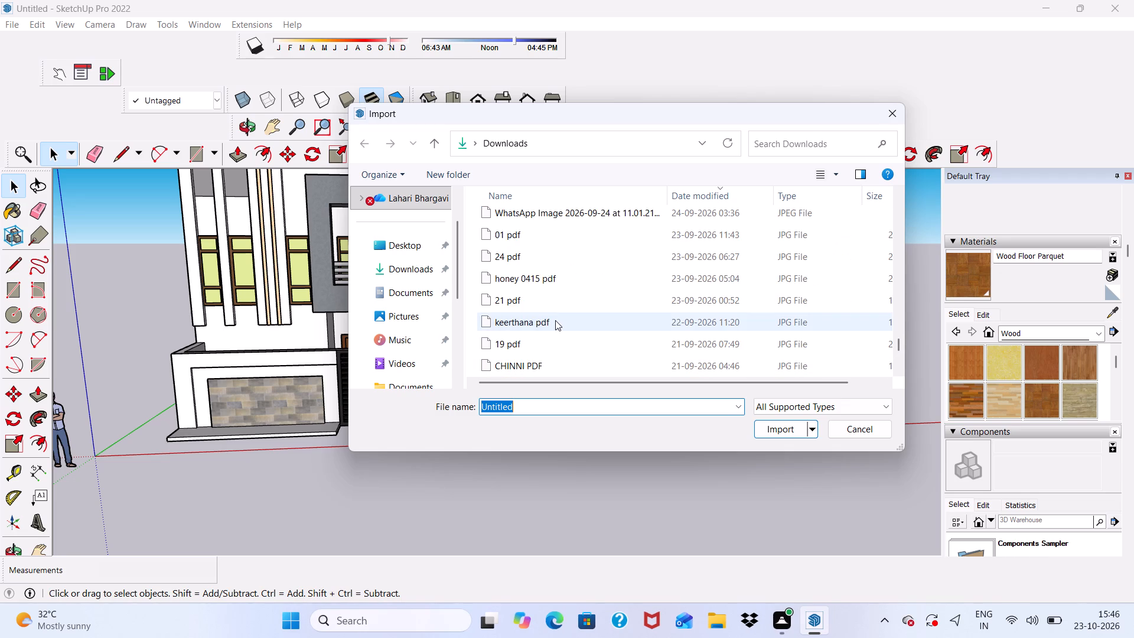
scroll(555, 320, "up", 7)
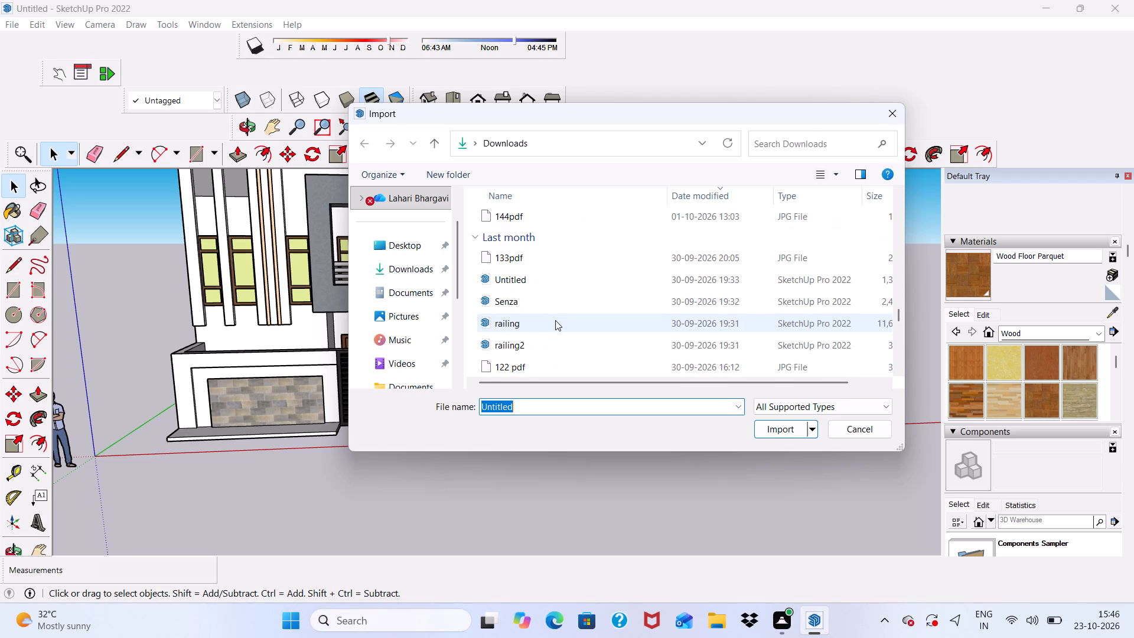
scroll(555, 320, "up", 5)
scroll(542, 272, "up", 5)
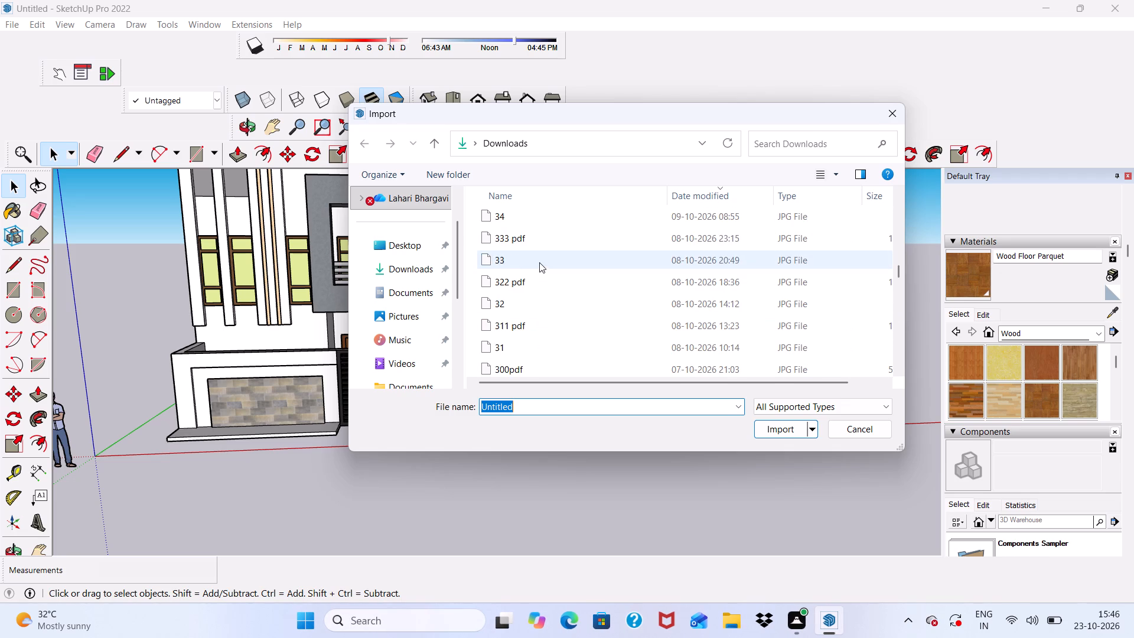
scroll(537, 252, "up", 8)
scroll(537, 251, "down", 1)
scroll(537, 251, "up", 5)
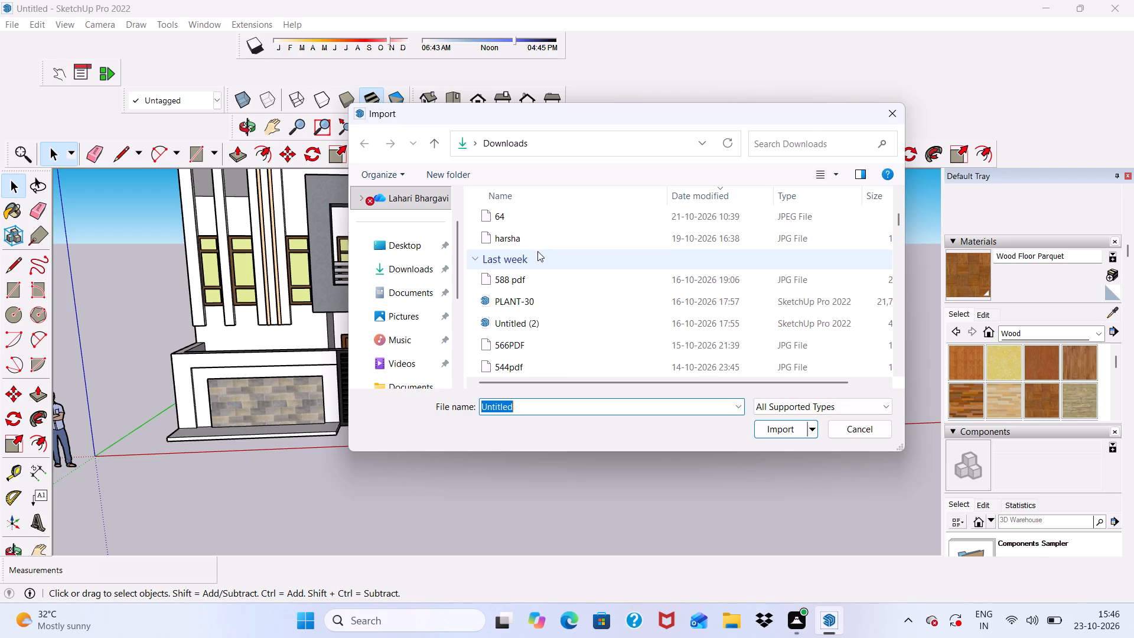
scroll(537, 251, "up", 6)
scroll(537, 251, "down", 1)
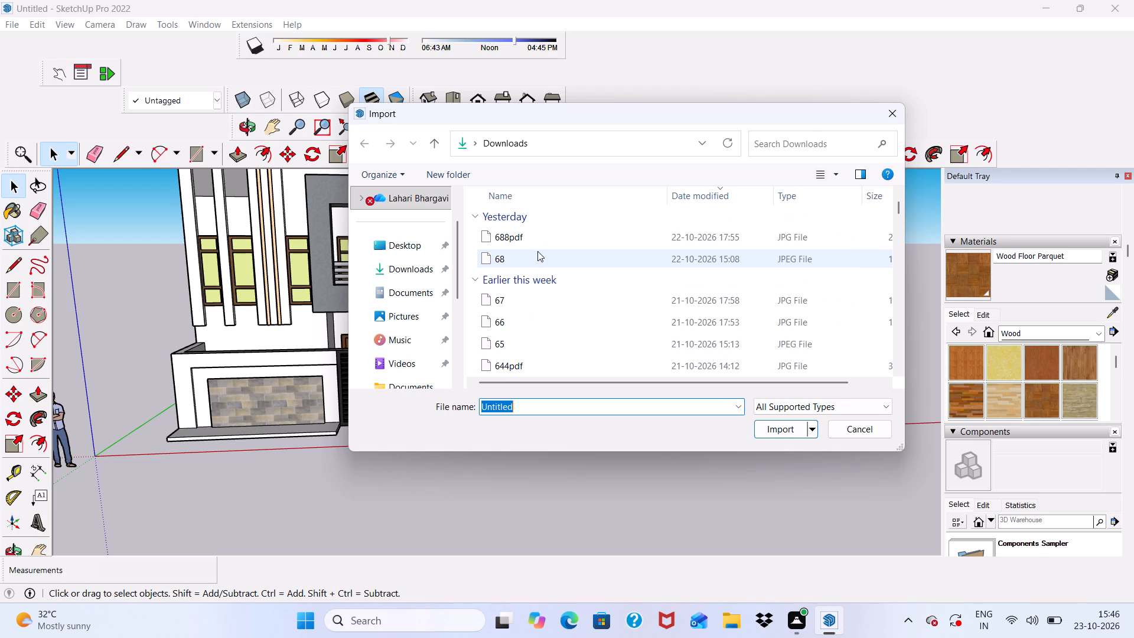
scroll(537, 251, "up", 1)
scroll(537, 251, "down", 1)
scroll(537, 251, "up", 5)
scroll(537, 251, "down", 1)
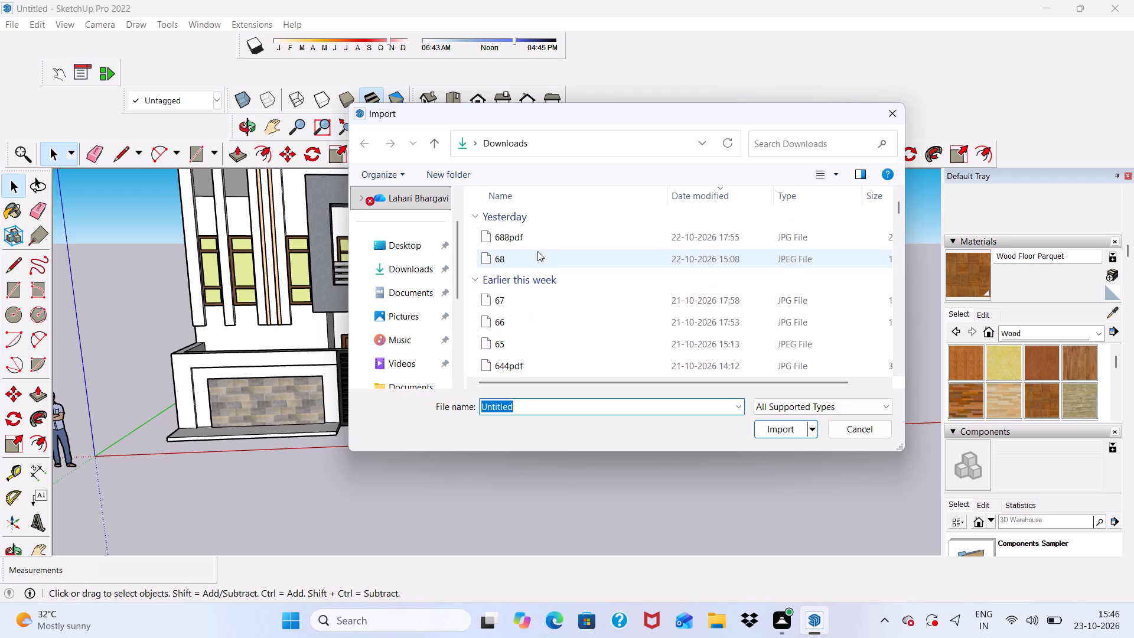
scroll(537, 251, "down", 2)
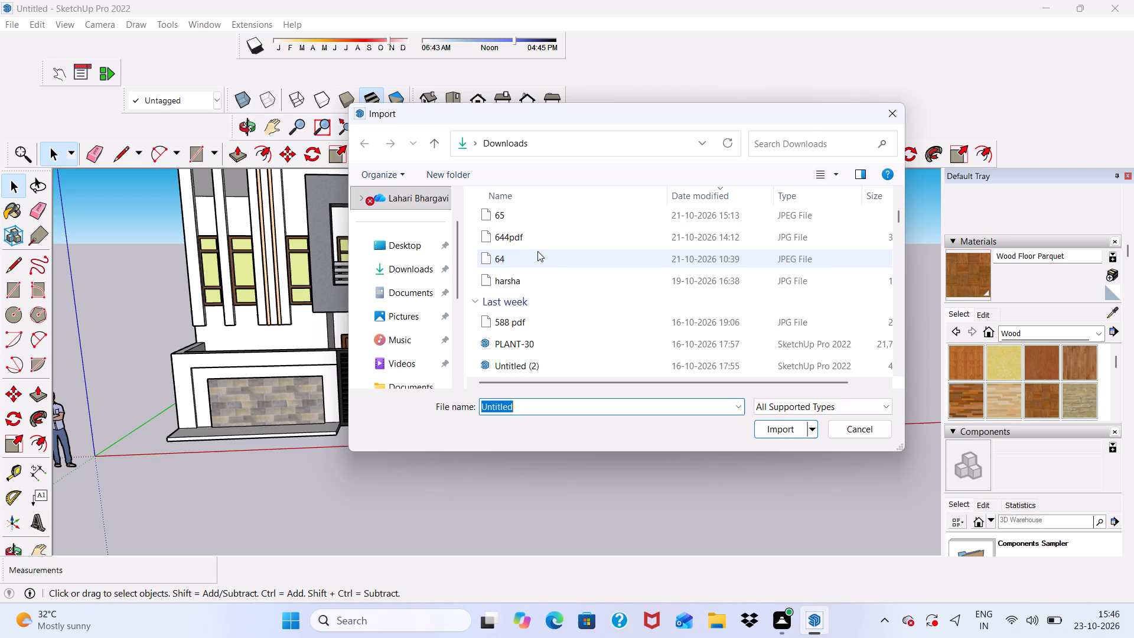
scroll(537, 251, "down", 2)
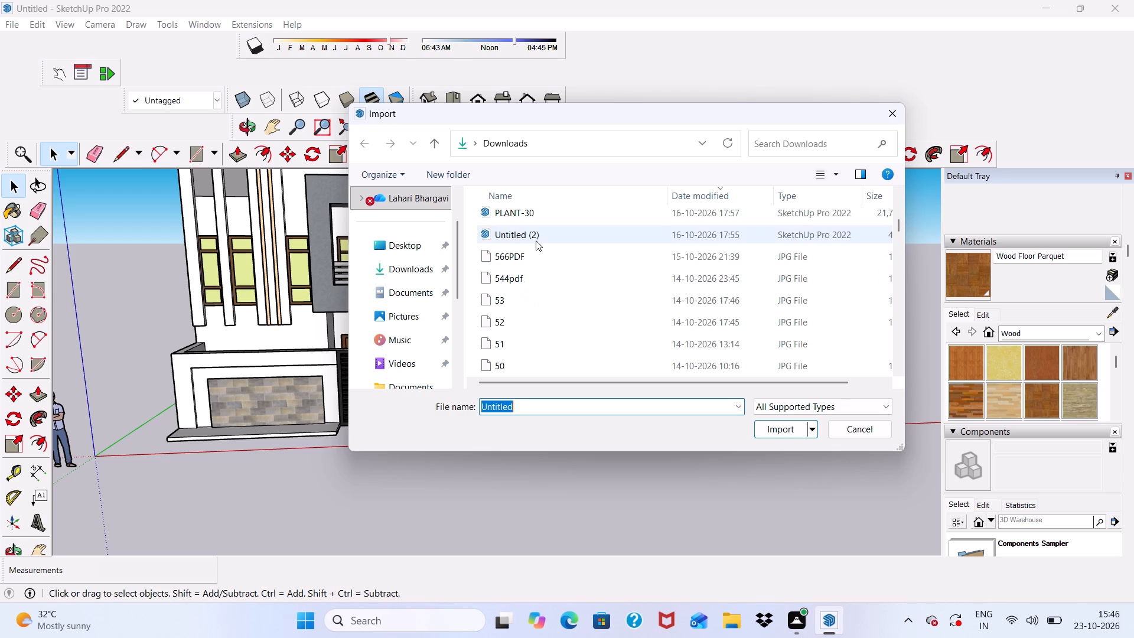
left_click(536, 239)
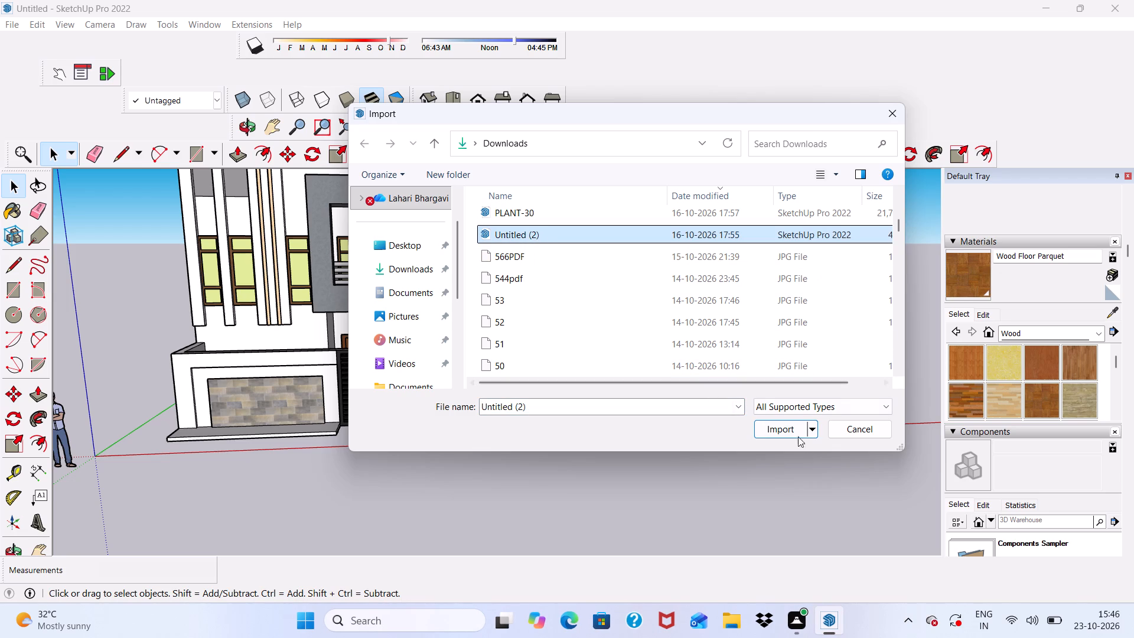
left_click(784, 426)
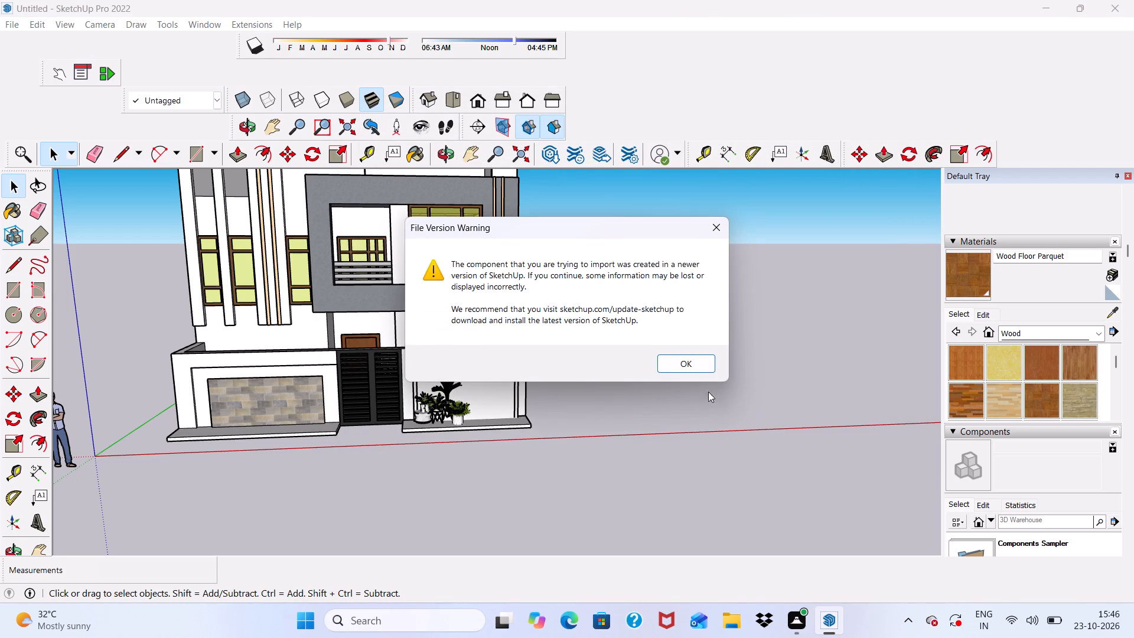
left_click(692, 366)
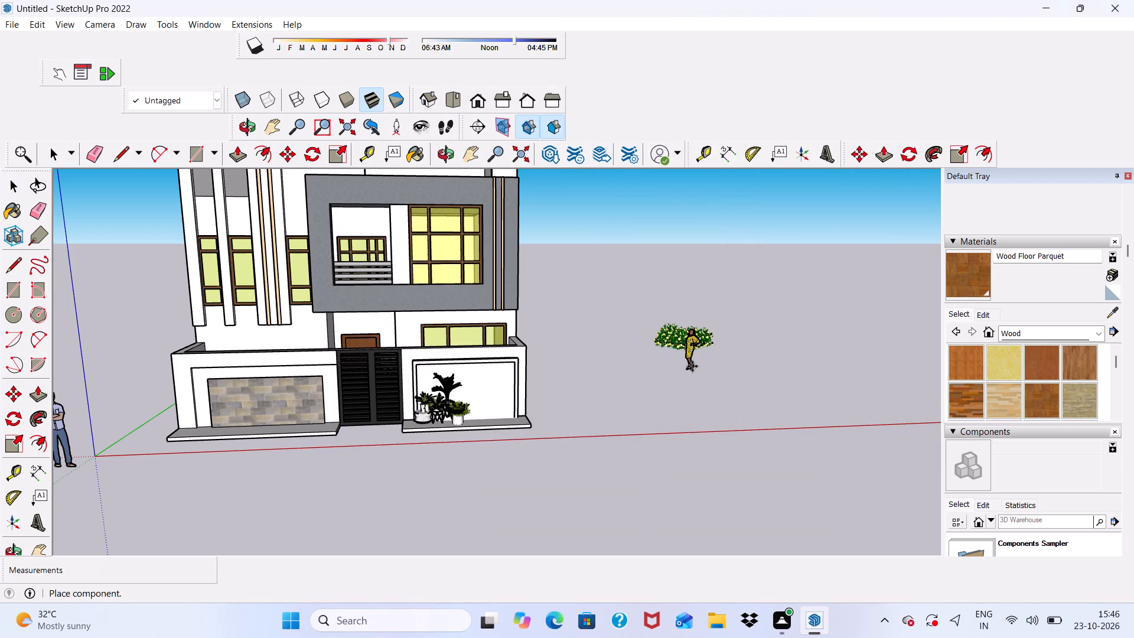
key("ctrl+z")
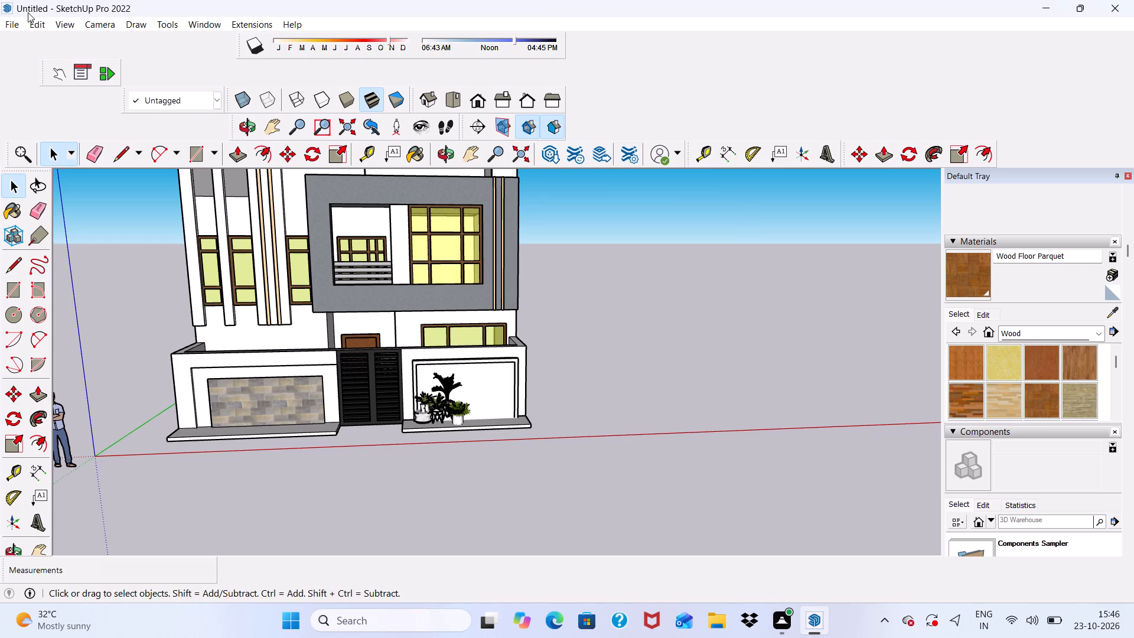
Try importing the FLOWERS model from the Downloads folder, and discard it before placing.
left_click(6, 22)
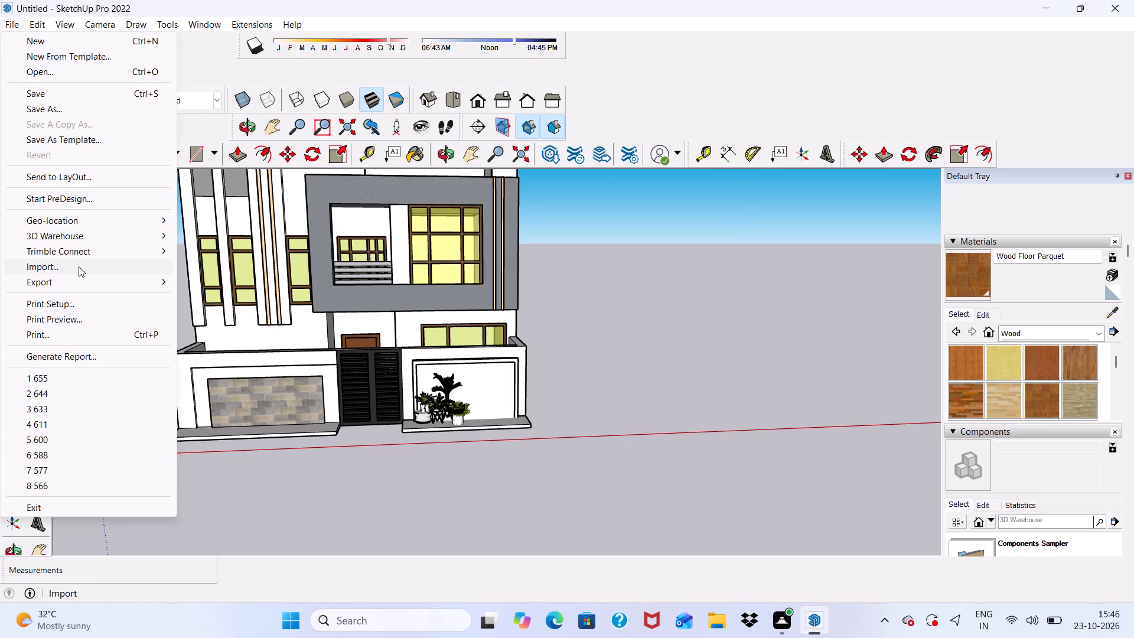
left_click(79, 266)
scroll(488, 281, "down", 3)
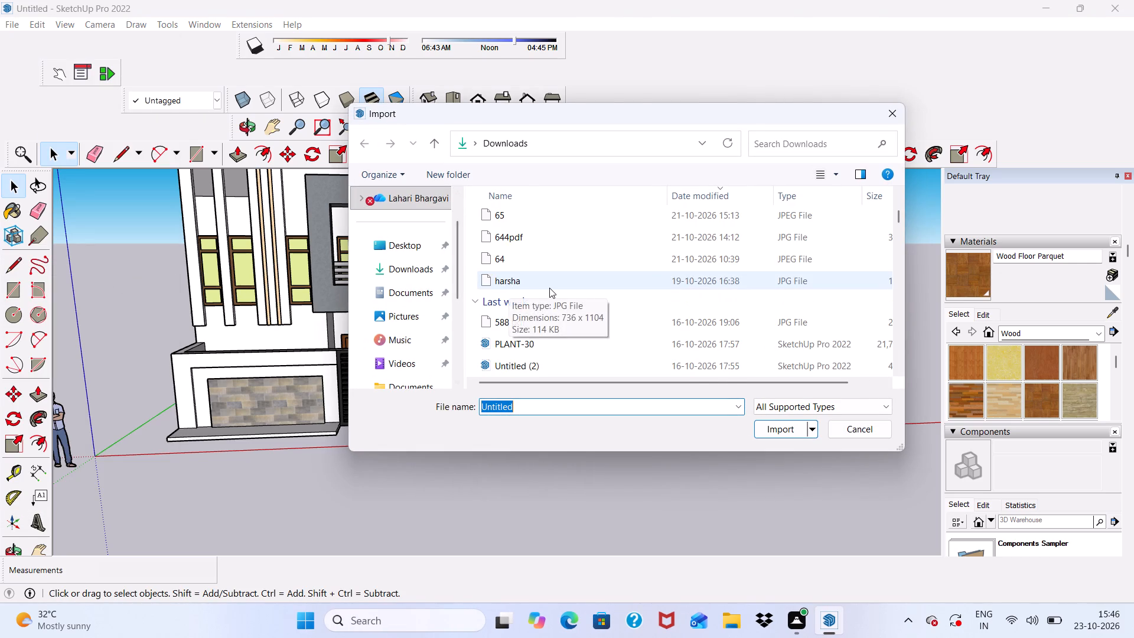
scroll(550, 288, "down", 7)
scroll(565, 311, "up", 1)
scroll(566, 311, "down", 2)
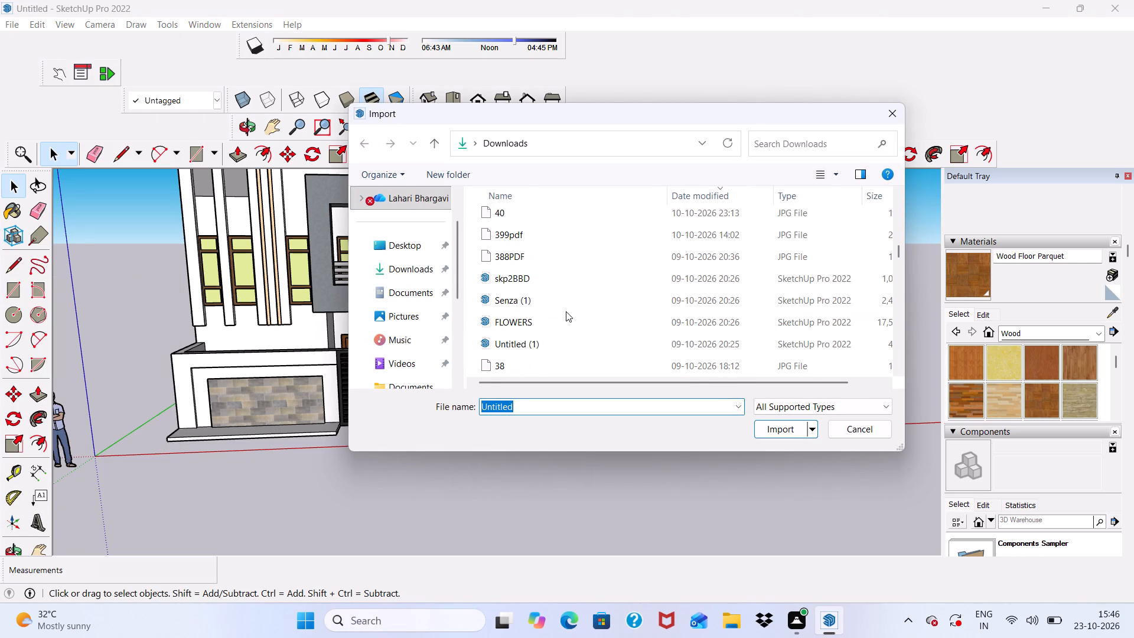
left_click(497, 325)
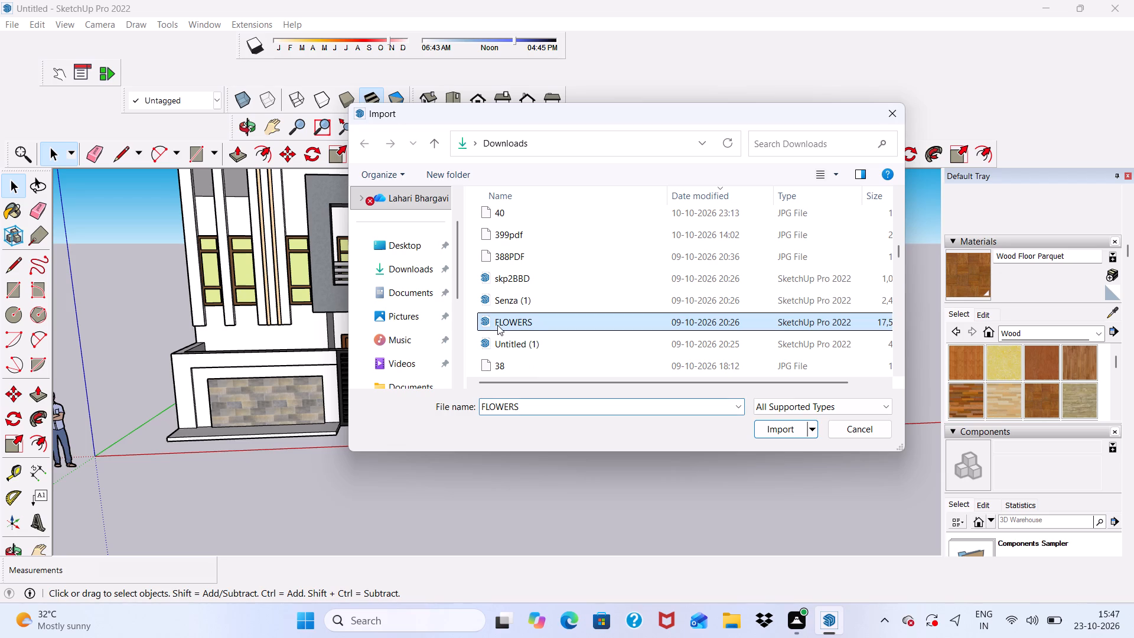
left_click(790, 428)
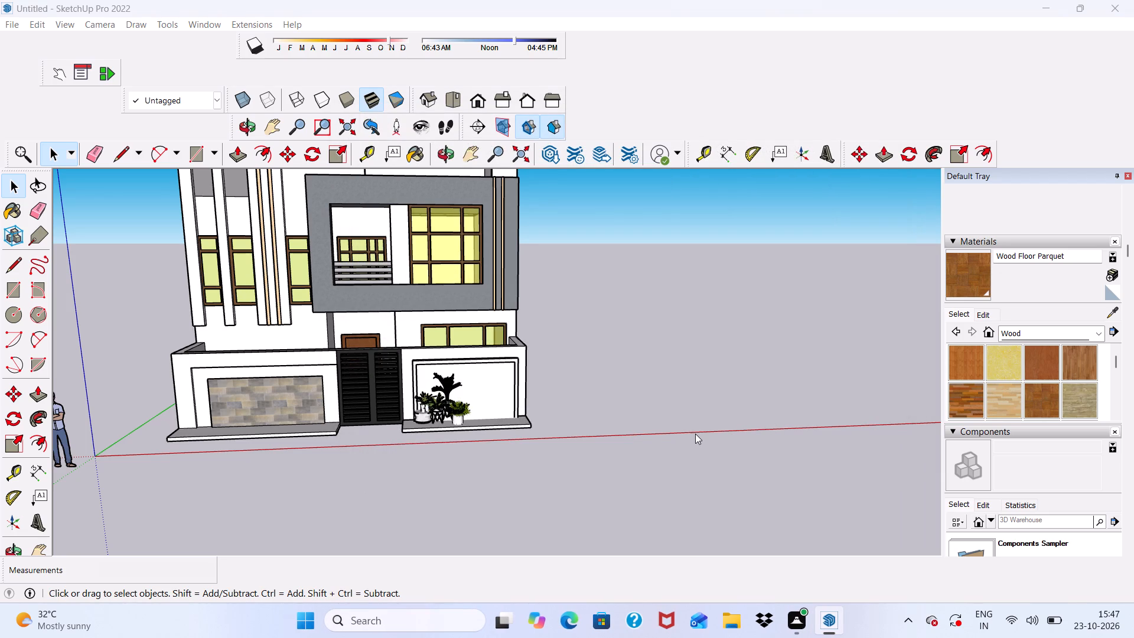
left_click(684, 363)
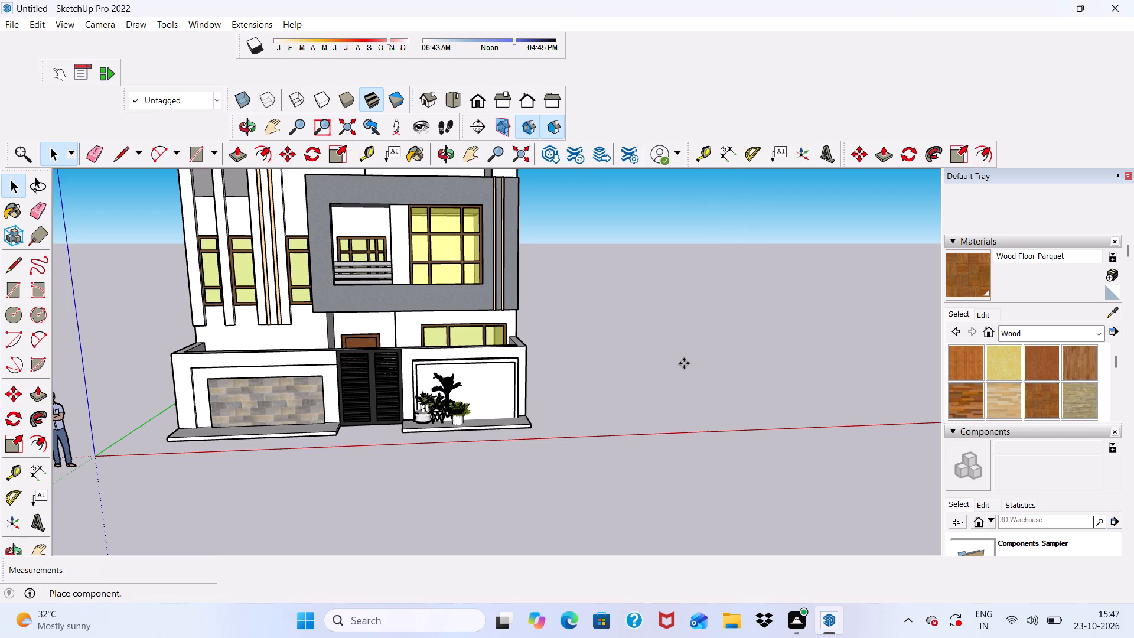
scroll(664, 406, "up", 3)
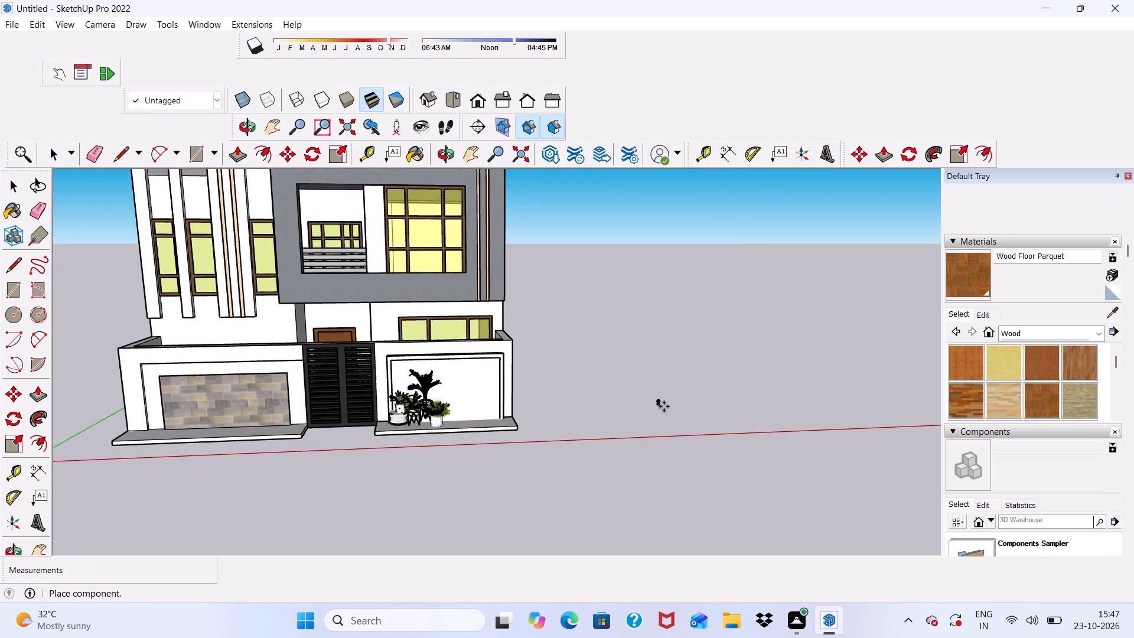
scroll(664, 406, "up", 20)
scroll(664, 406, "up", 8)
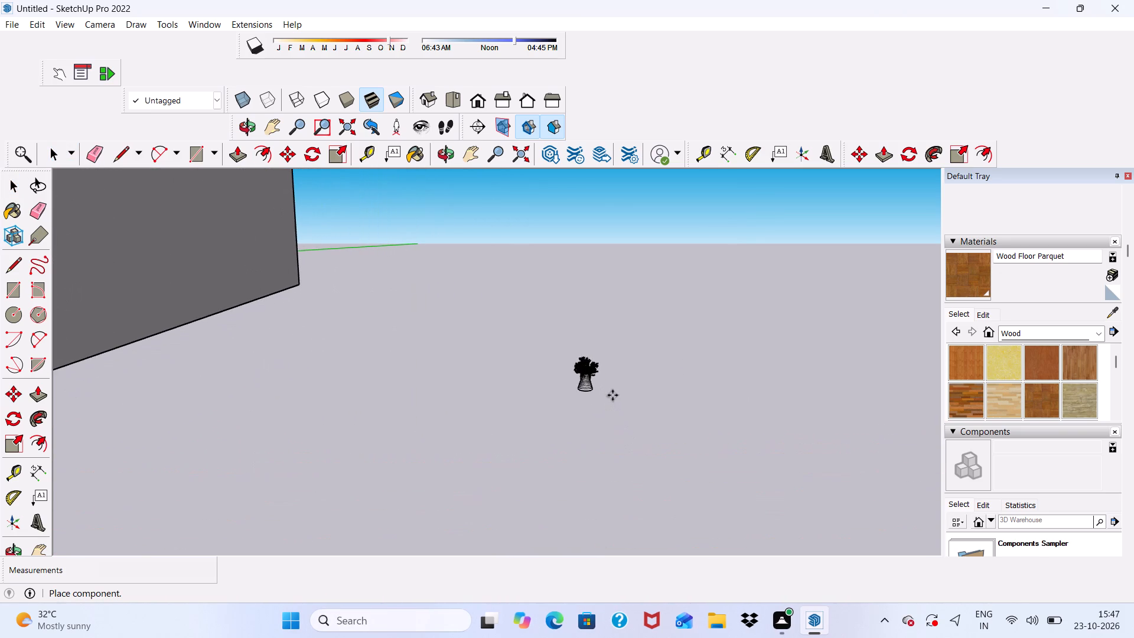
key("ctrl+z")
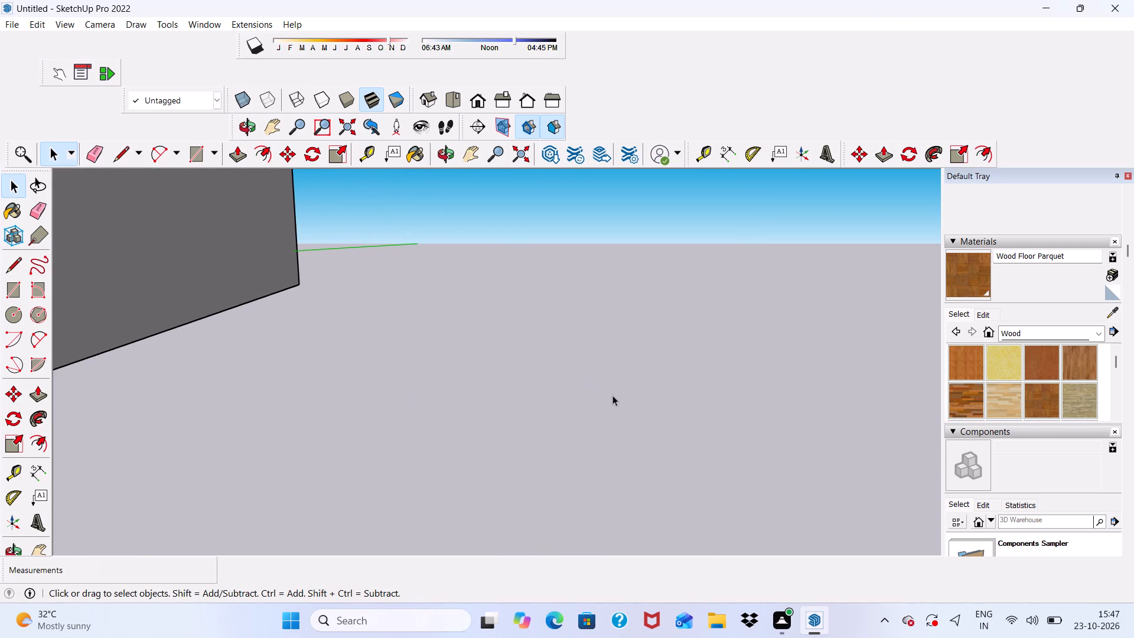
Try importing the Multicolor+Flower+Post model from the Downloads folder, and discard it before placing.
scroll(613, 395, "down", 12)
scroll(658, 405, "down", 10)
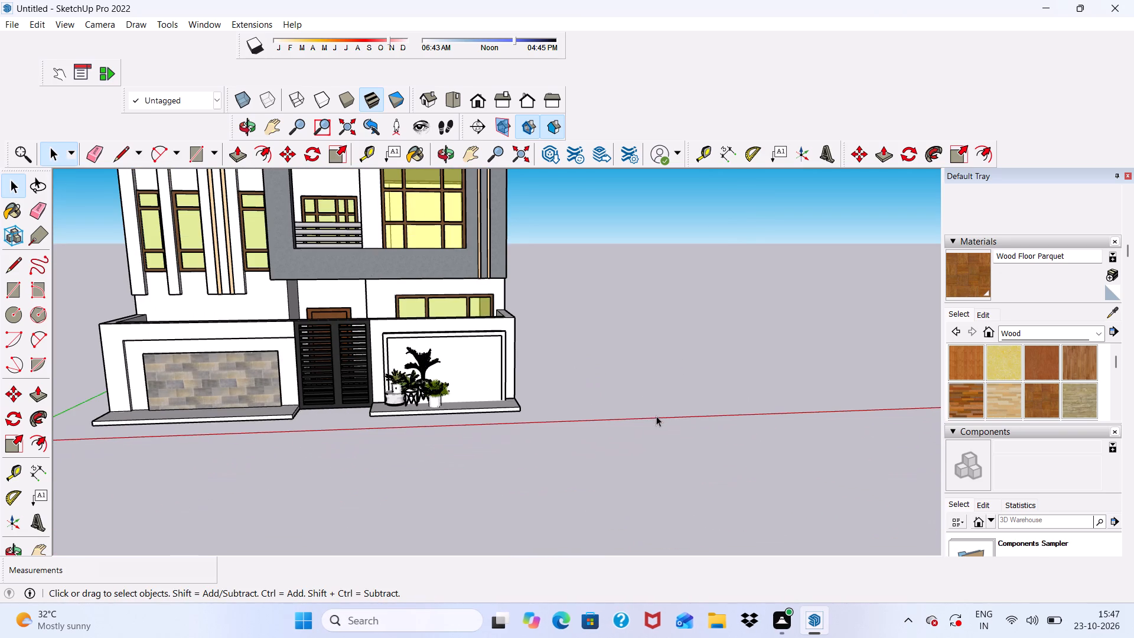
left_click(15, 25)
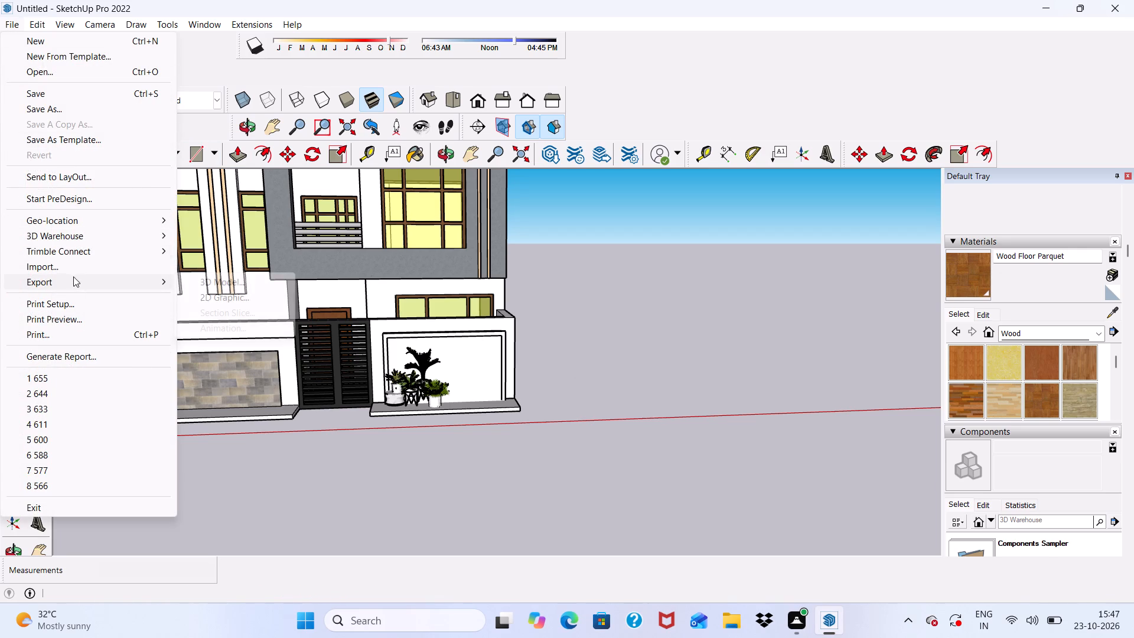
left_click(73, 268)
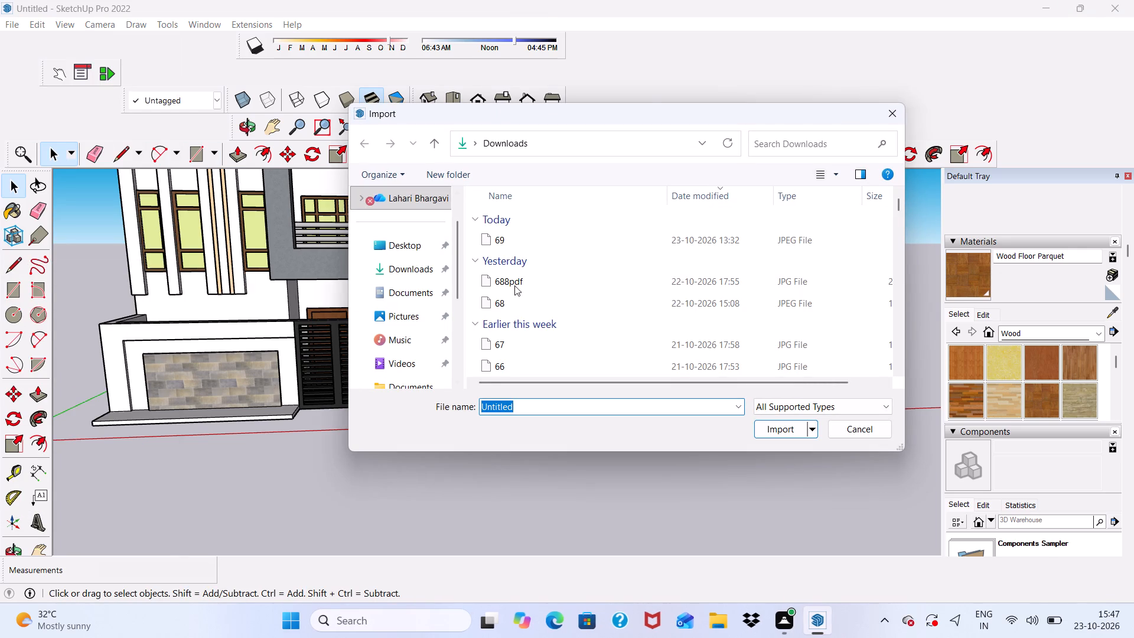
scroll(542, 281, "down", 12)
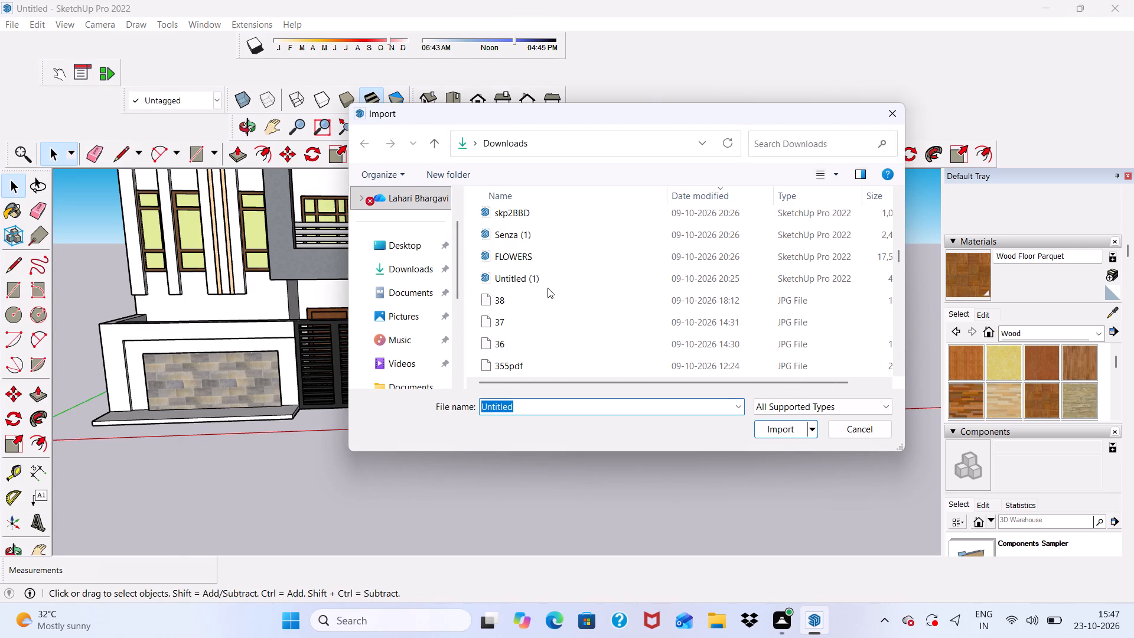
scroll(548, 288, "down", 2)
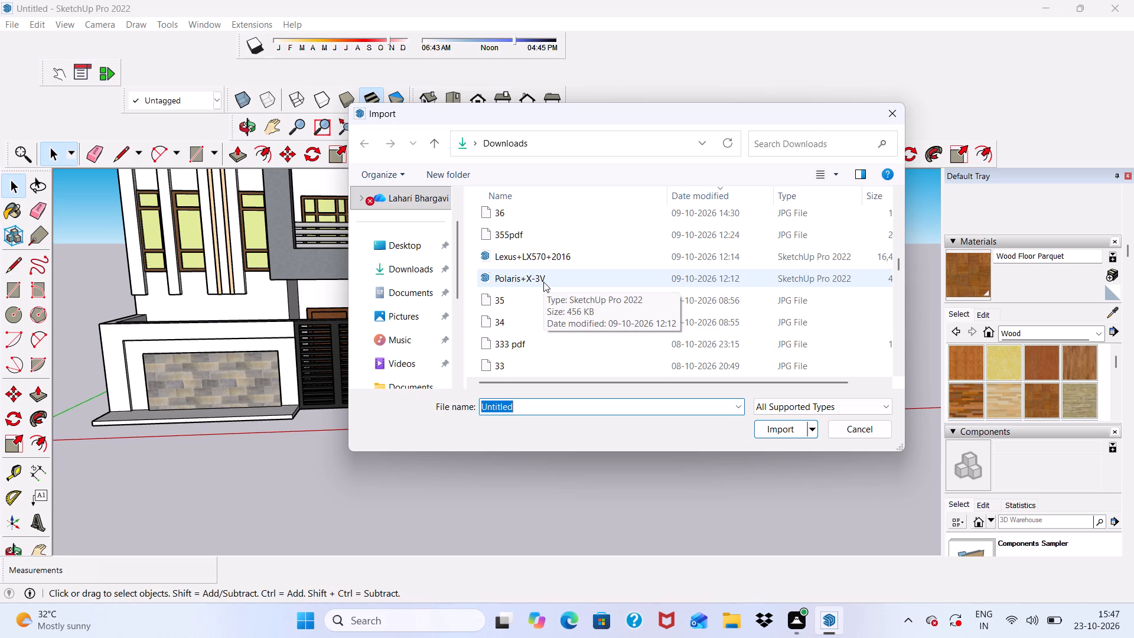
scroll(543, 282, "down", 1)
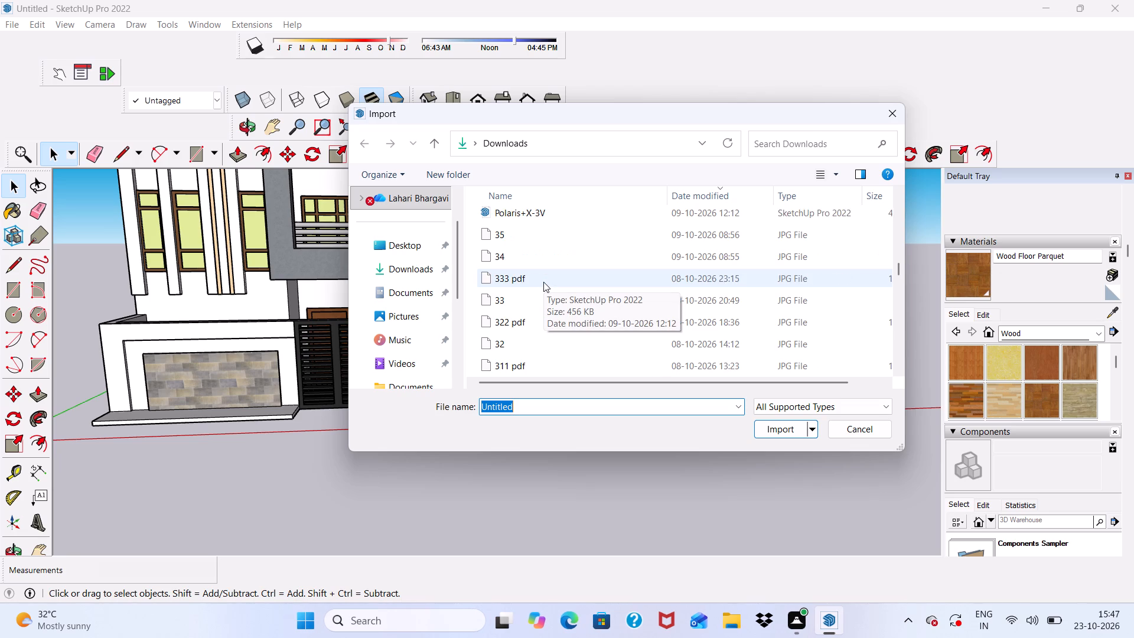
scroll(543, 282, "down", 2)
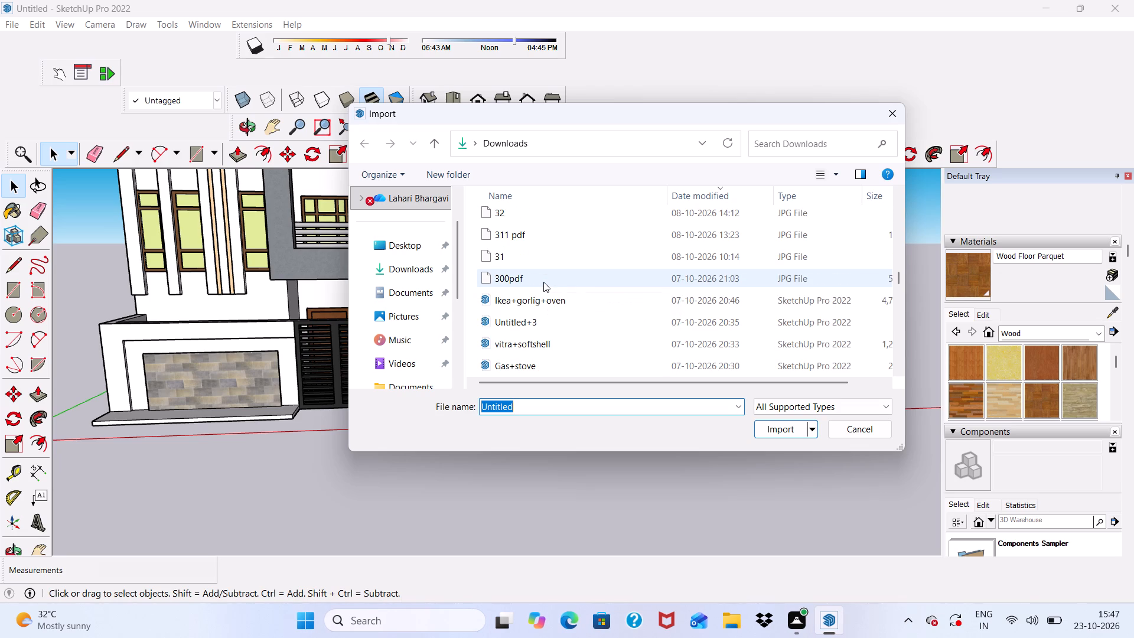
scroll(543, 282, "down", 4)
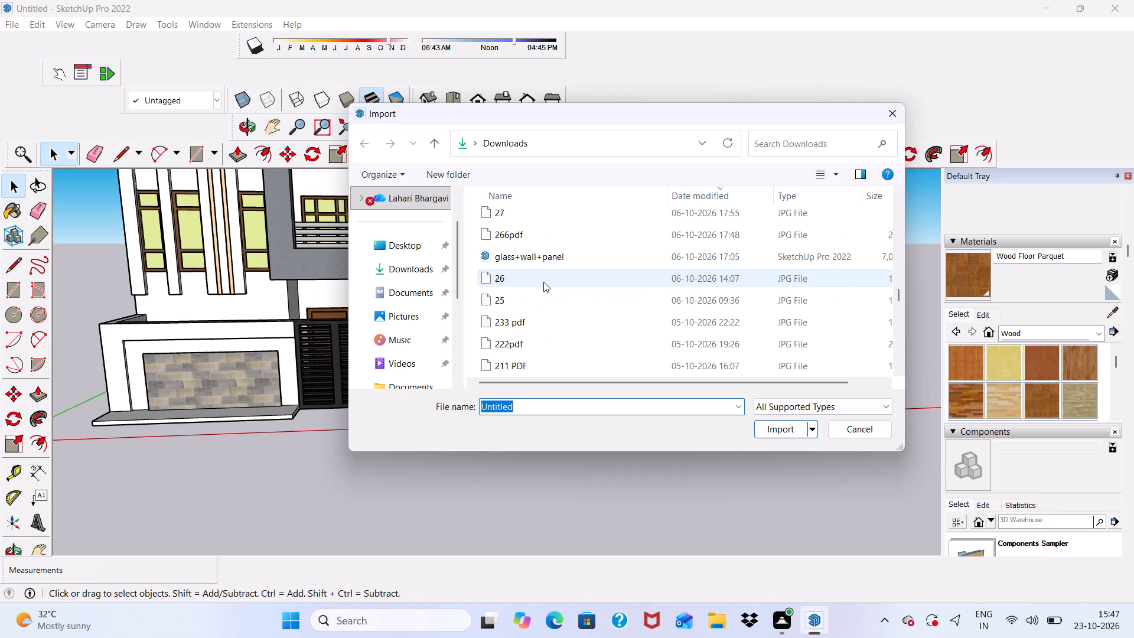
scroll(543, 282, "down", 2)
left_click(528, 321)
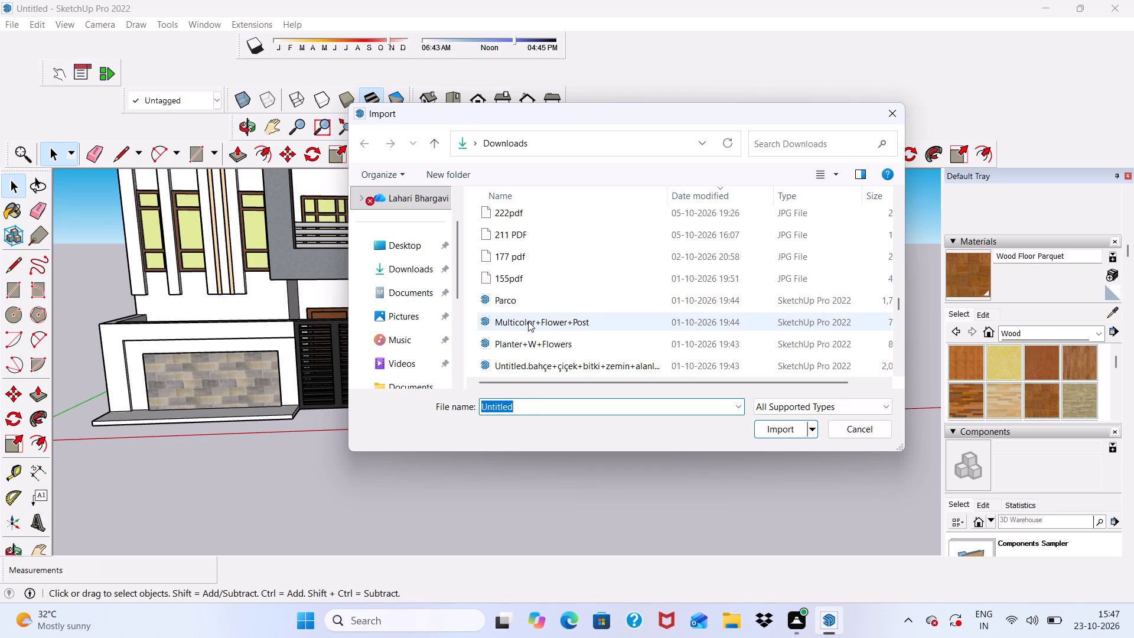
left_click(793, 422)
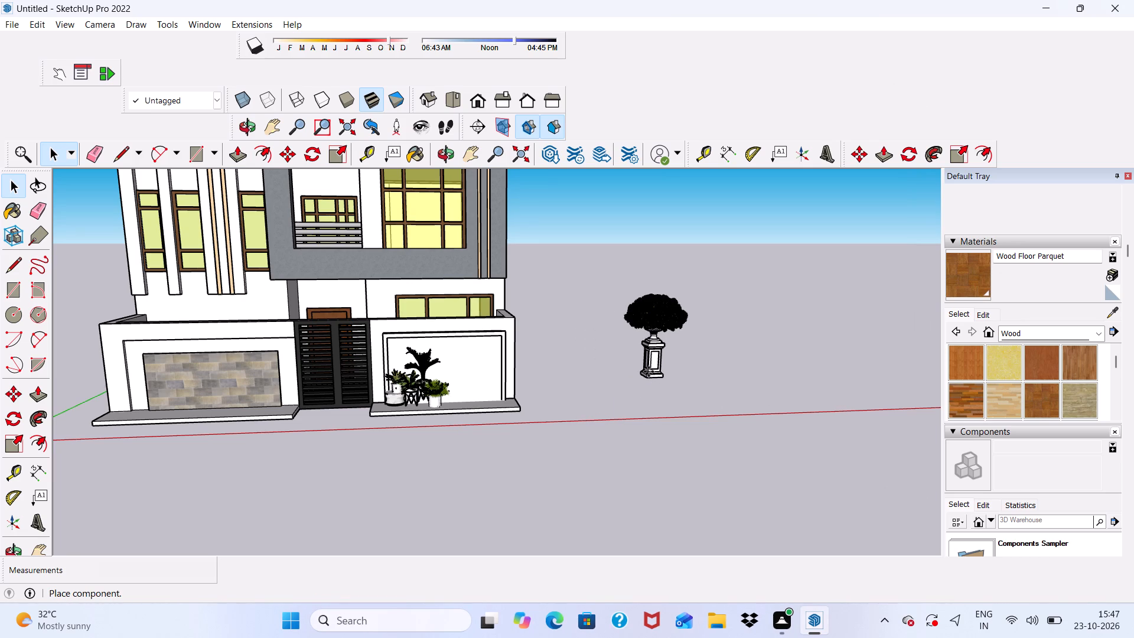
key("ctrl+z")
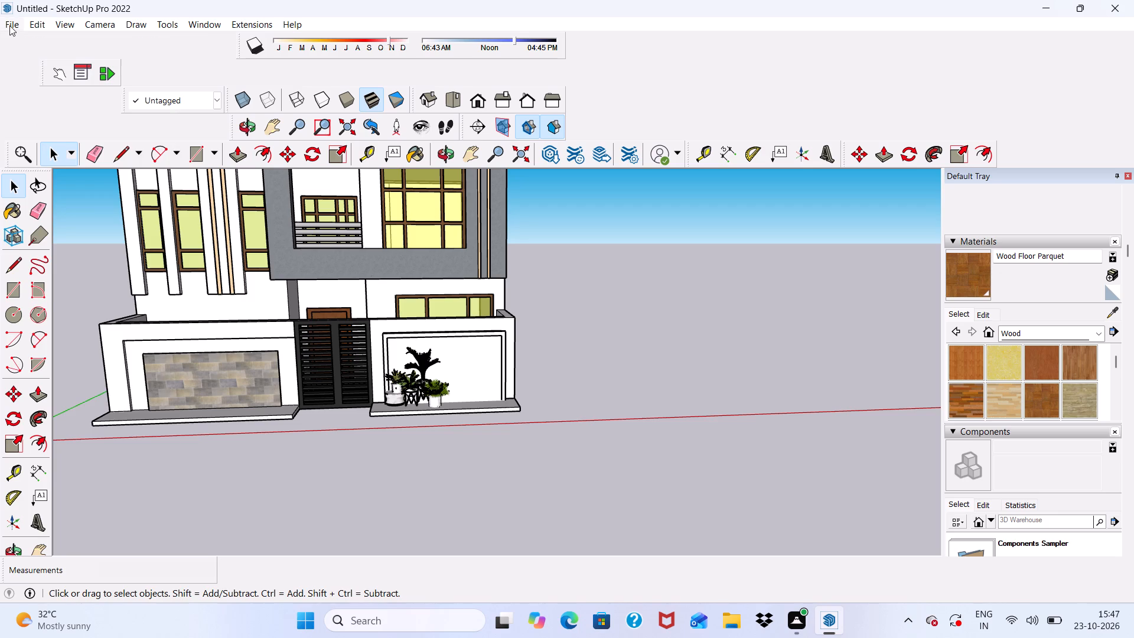
Import the Untitled.bahçe+çiçek+bitki+zemin+alanları planter model from the Downloads folder.
left_click(9, 25)
left_click(58, 261)
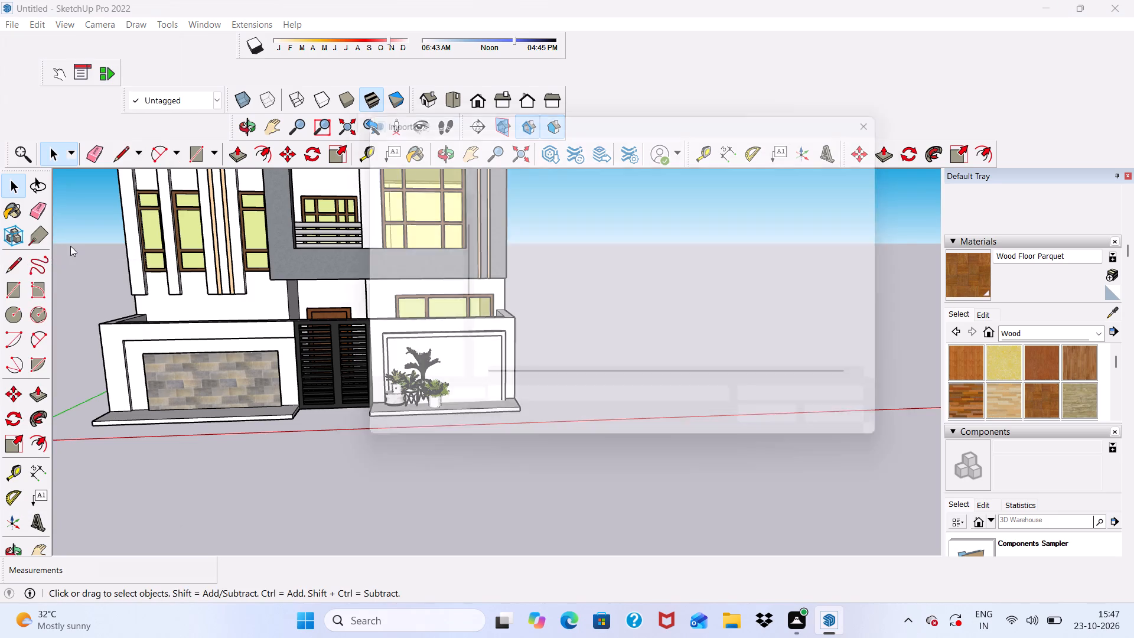
scroll(529, 268, "down", 13)
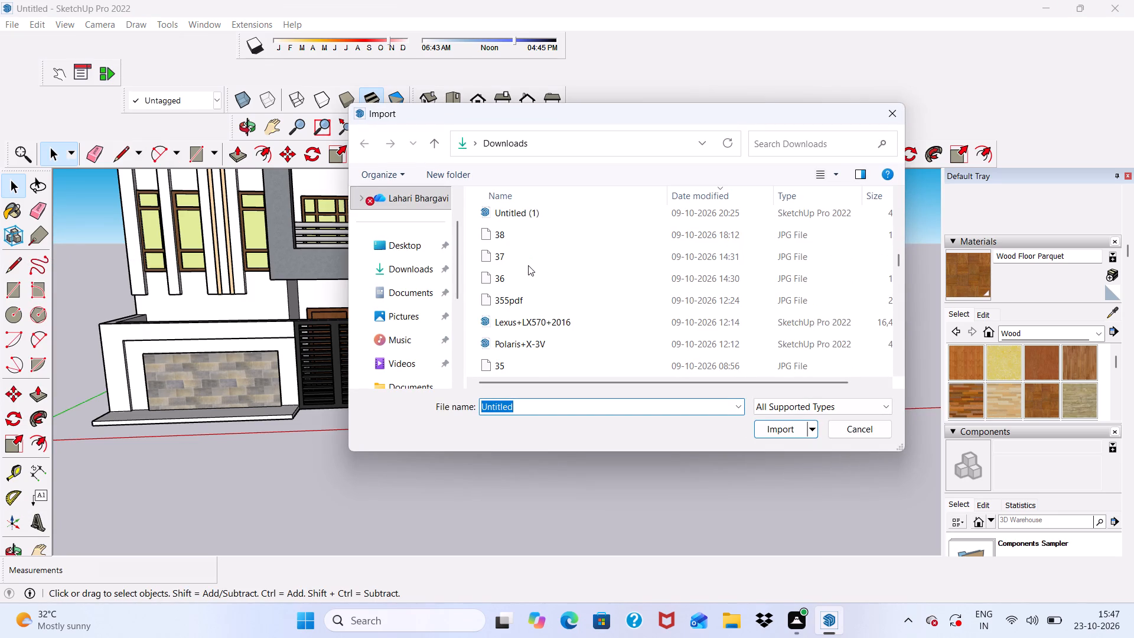
scroll(528, 265, "down", 5)
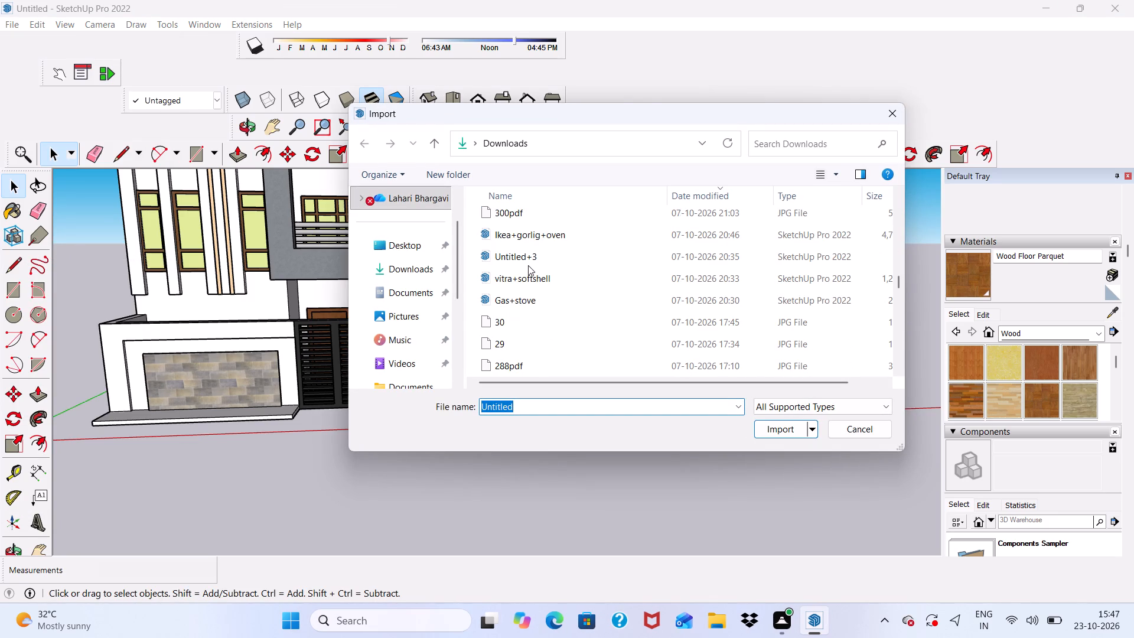
scroll(528, 265, "down", 5)
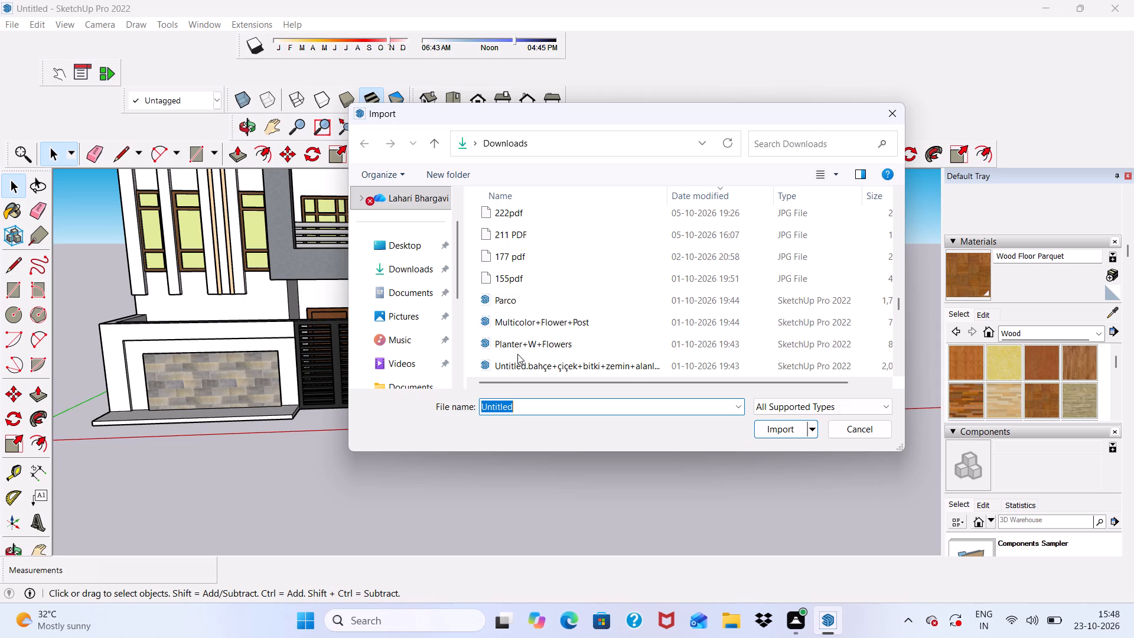
scroll(517, 354, "down", 1)
left_click(507, 309)
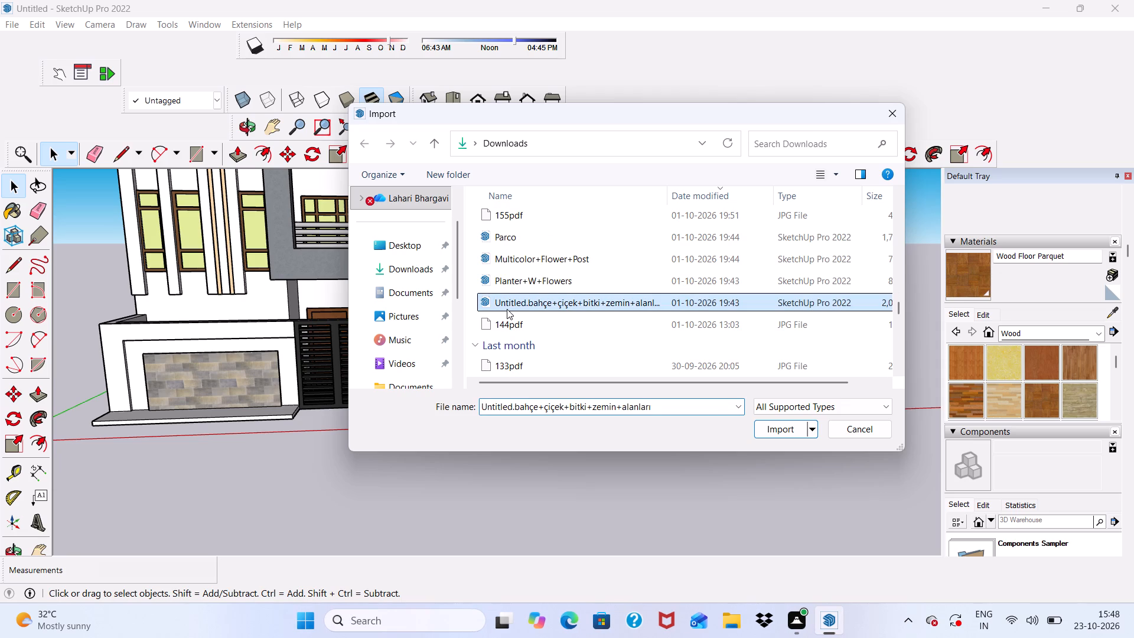
left_click(777, 431)
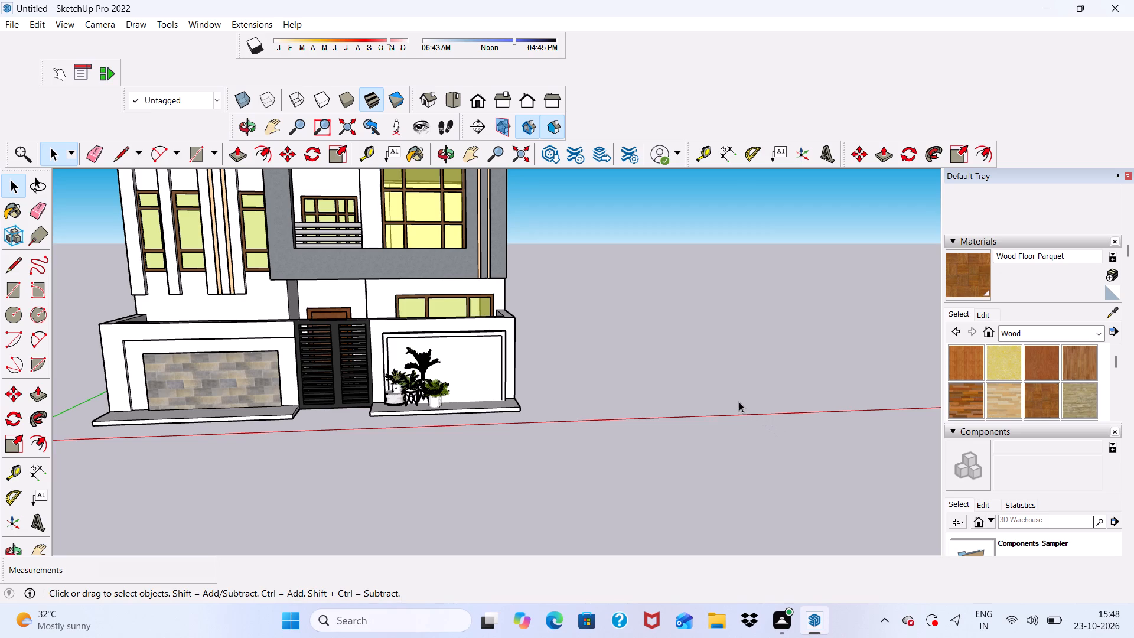
scroll(625, 415, "down", 2)
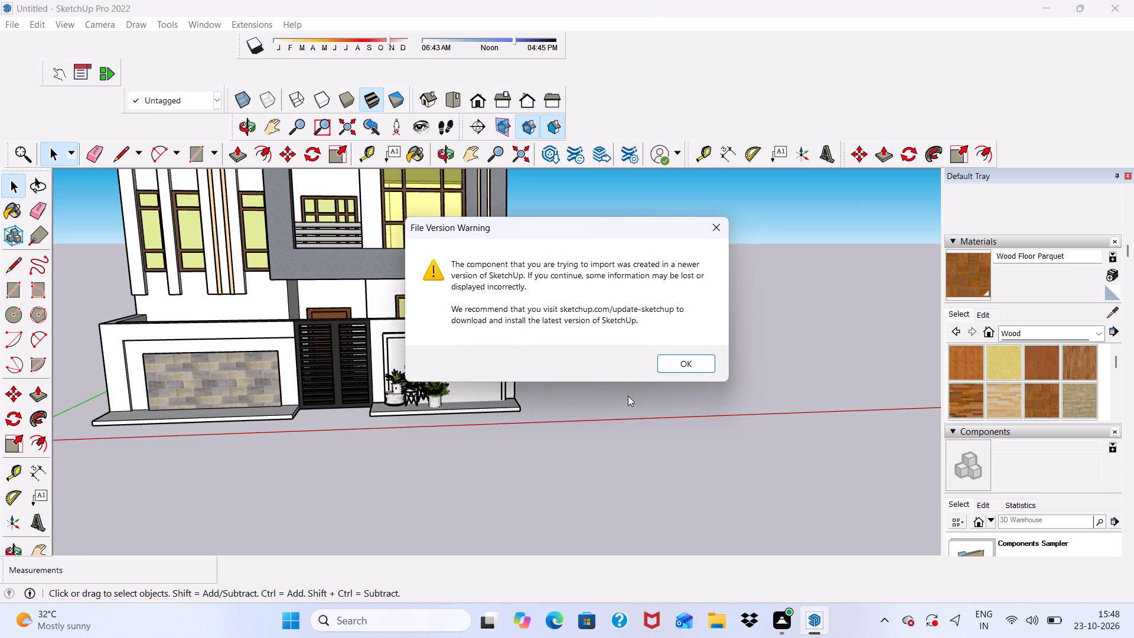
left_click(678, 365)
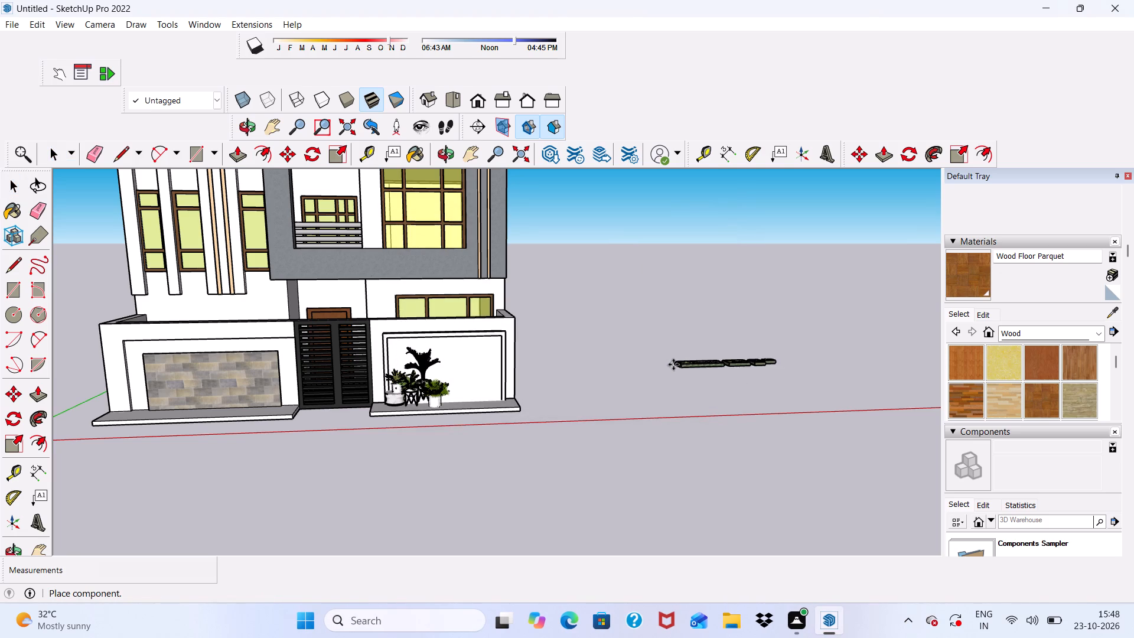
Place the imported row of four planter boxes at the ledge in front of the stone-clad wall panel.
scroll(643, 405, "up", 5)
scroll(452, 417, "up", 10)
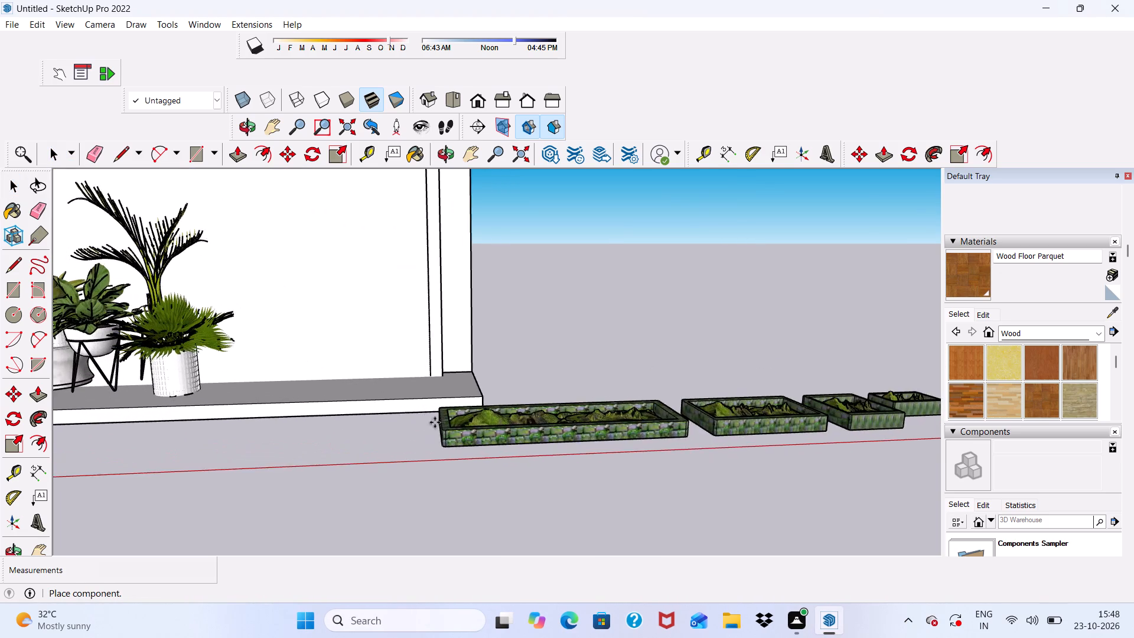
scroll(420, 424, "up", 5)
scroll(335, 422, "down", 4)
scroll(158, 496, "up", 1)
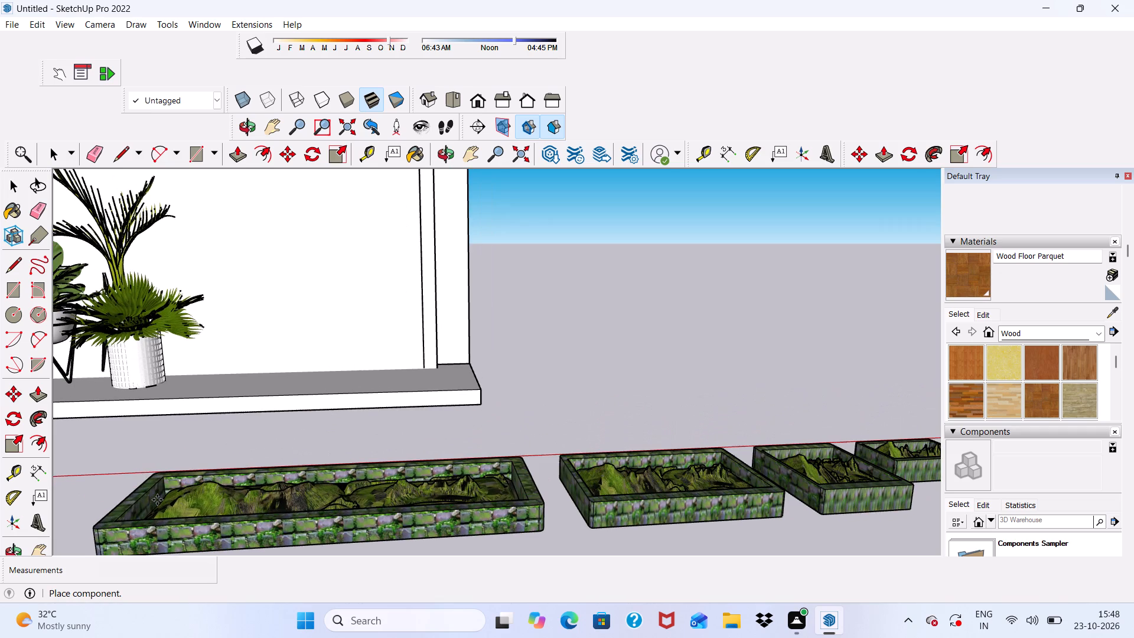
scroll(157, 500, "up", 3)
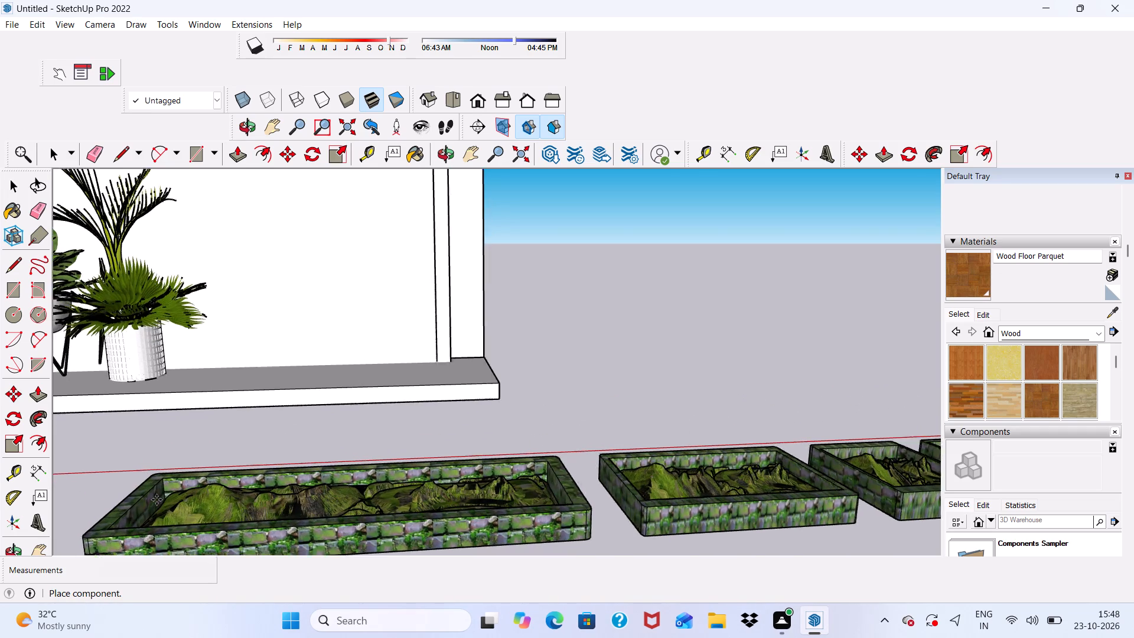
scroll(157, 500, "up", 2)
scroll(162, 444, "up", 5)
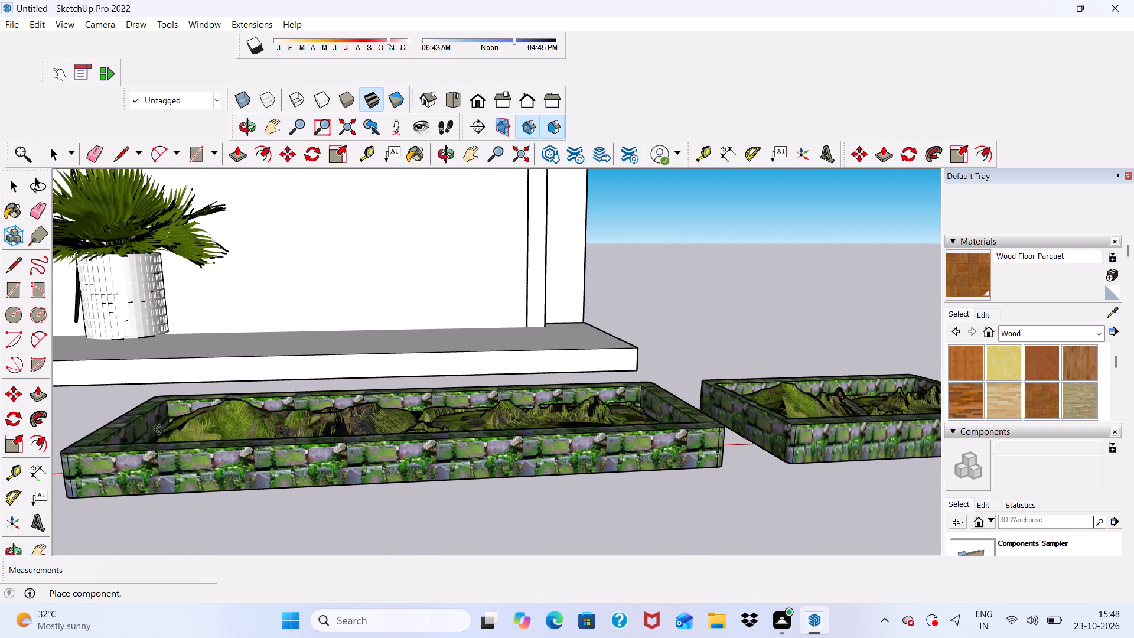
scroll(159, 429, "down", 2)
scroll(159, 429, "up", 14)
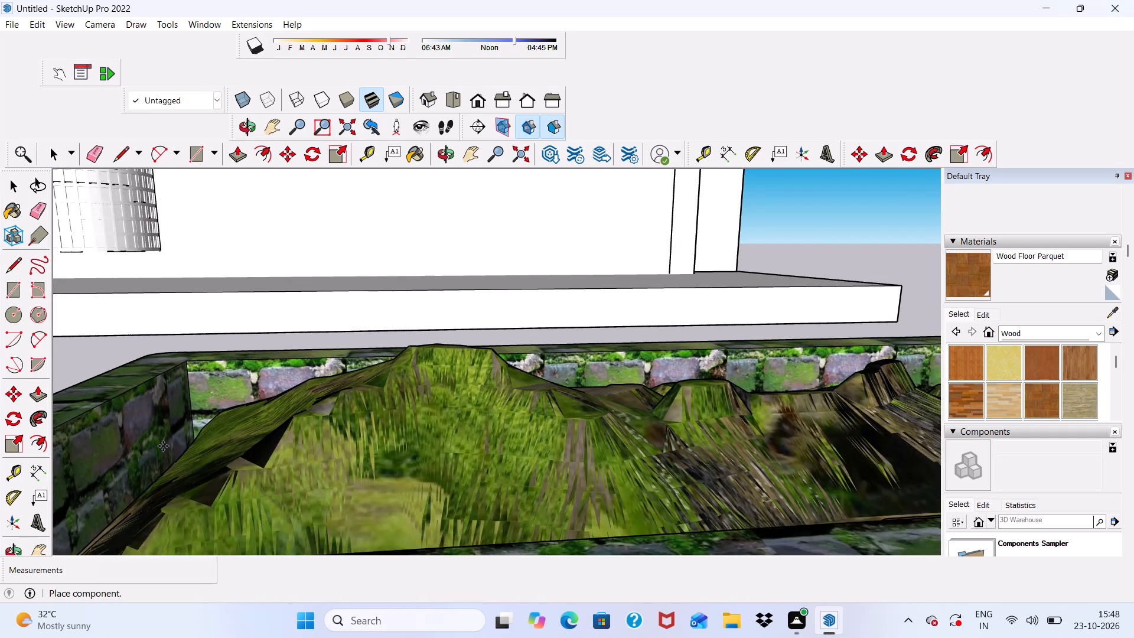
scroll(167, 420, "up", 4)
scroll(210, 351, "down", 5)
scroll(436, 287, "down", 11)
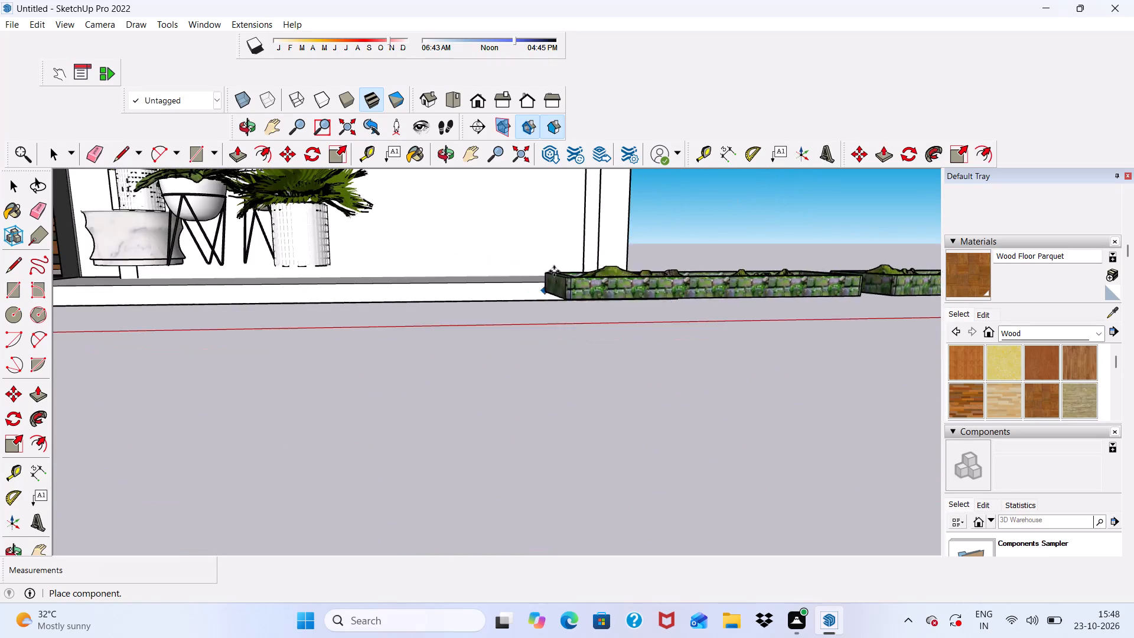
scroll(554, 271, "down", 10)
scroll(738, 336, "down", 13)
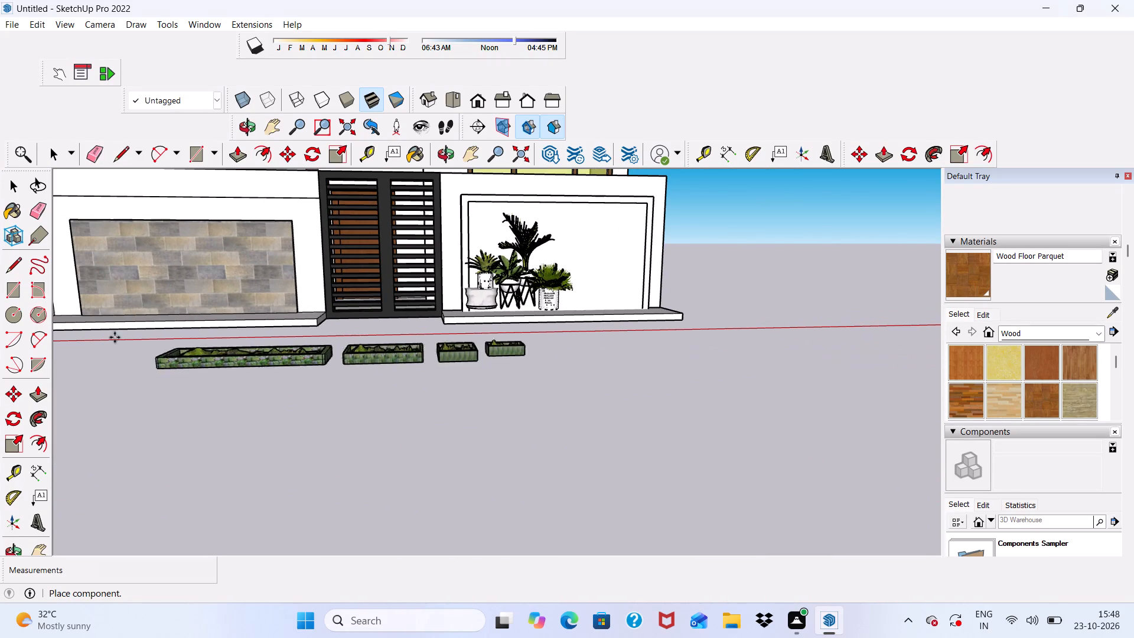
scroll(32, 250, "up", 4)
scroll(165, 310, "up", 4)
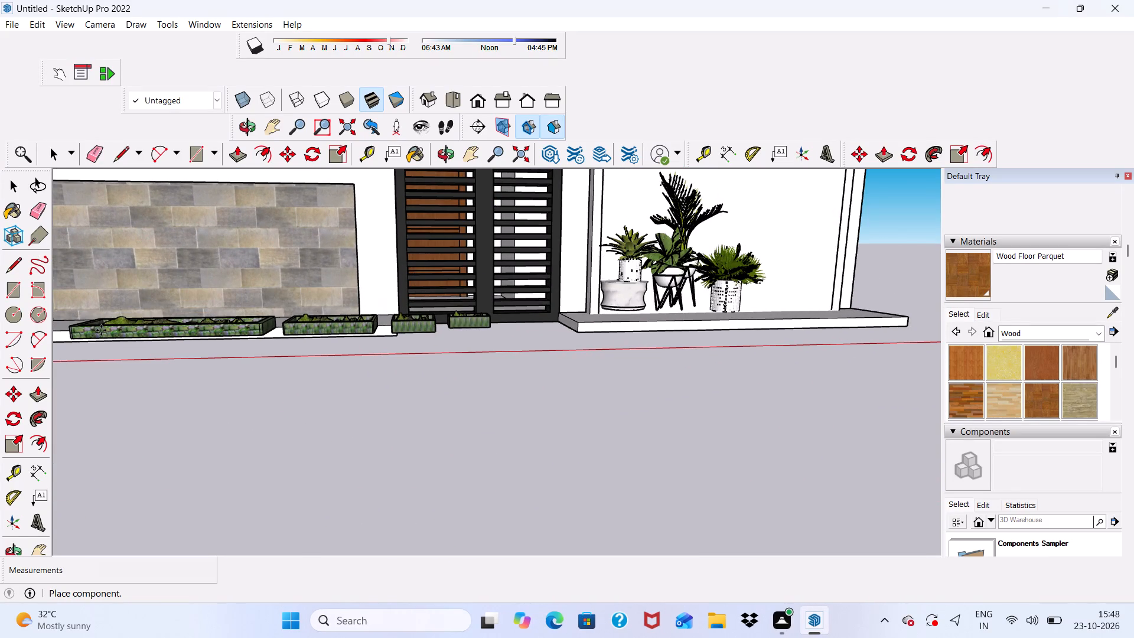
left_click(101, 330)
Move the planter row back about 6' 2 3/16" onto the ledge's outer end, and shift it about 2 7/8" more.
middle_click_drag(307, 453, 585, 481)
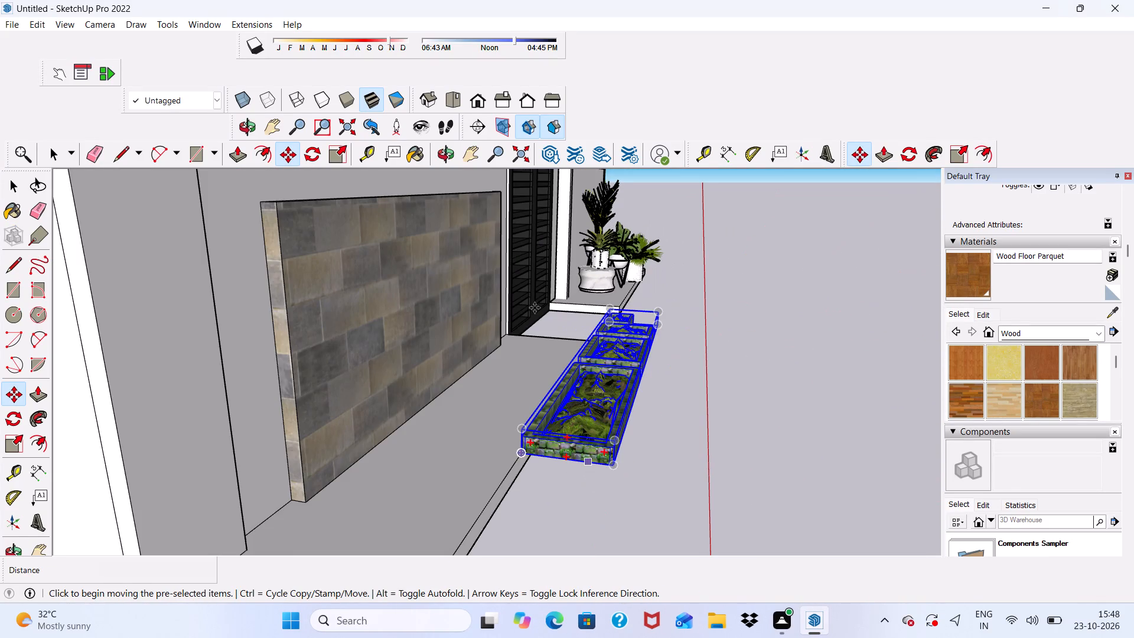
scroll(533, 301, "down", 3)
left_click_drag(529, 416, 308, 512)
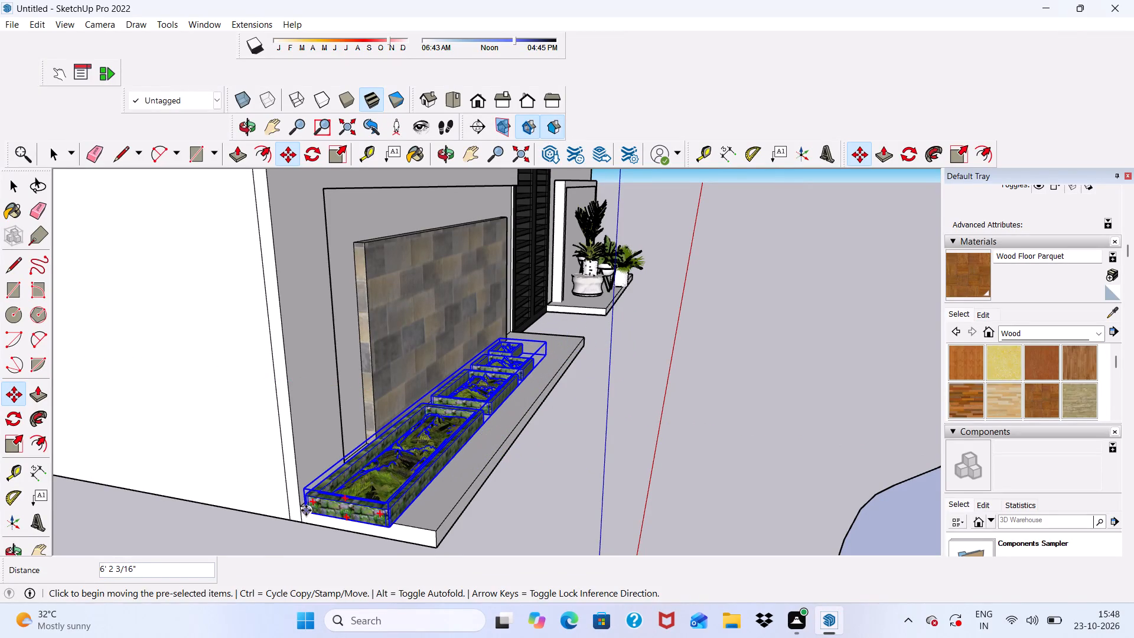
left_click_drag(306, 510, 305, 503)
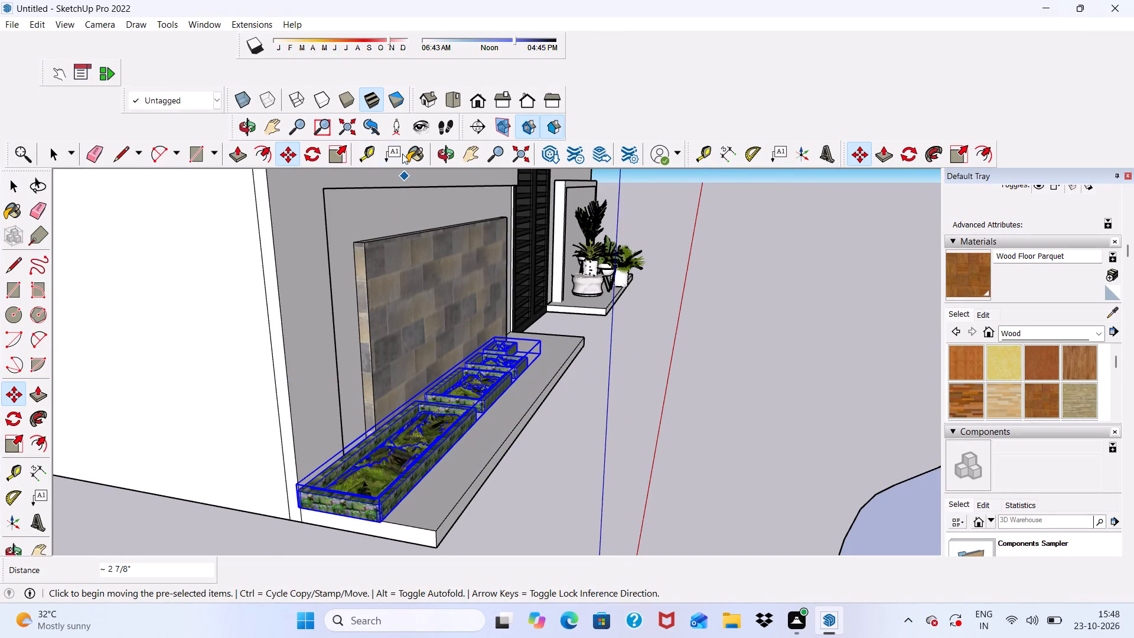
Scale the planter row outward along the green axis by about 1.3 so it fills the ledge's depth, and deselect it.
left_click(345, 146)
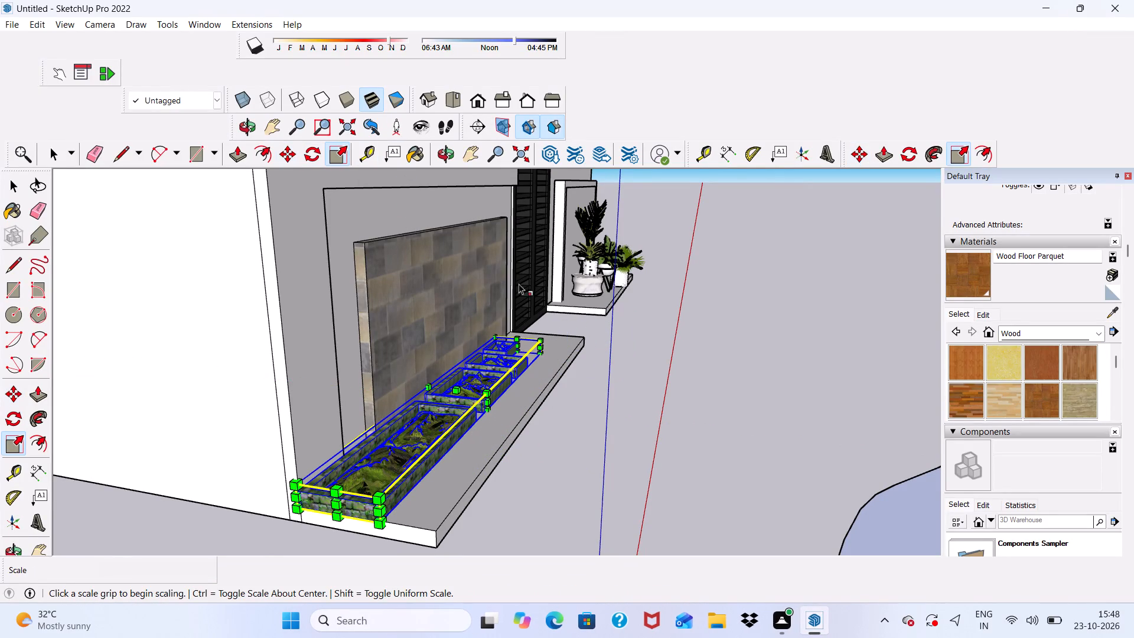
scroll(530, 311, "up", 4)
scroll(545, 359, "up", 1)
left_click_drag(550, 365, 624, 373)
scroll(501, 206, "down", 5)
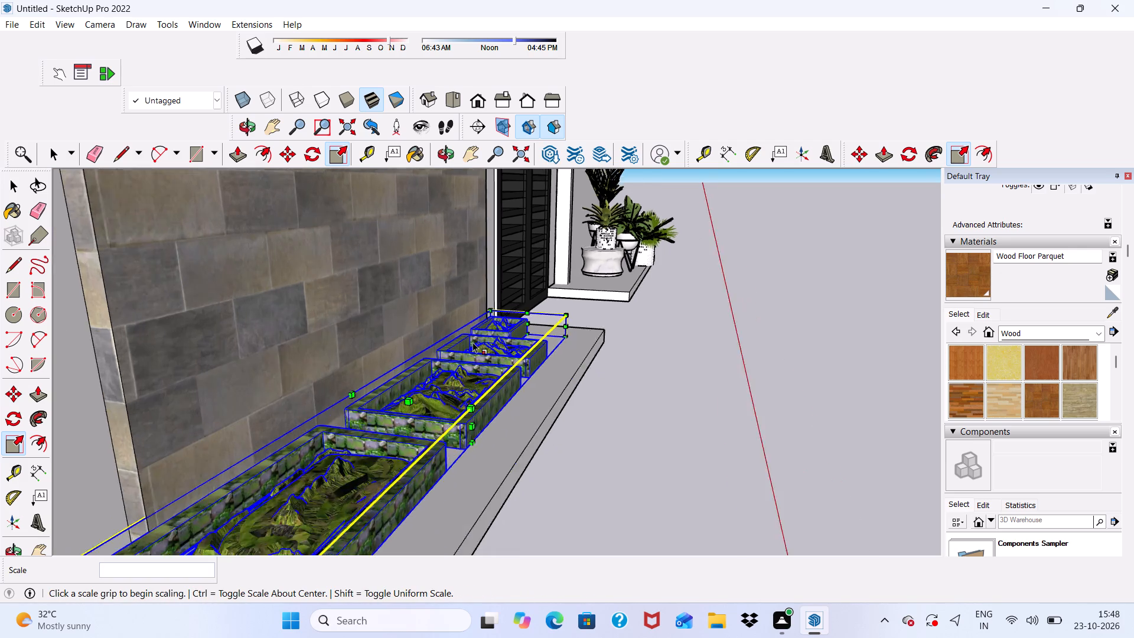
scroll(343, 389, "down", 4)
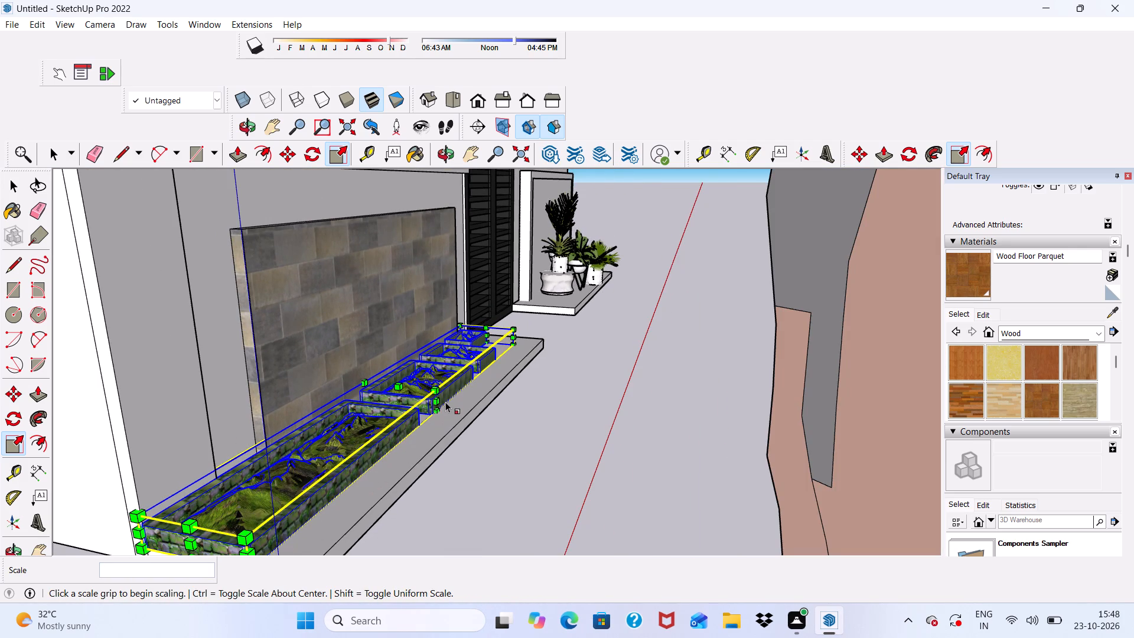
left_click_drag(438, 405, 459, 414)
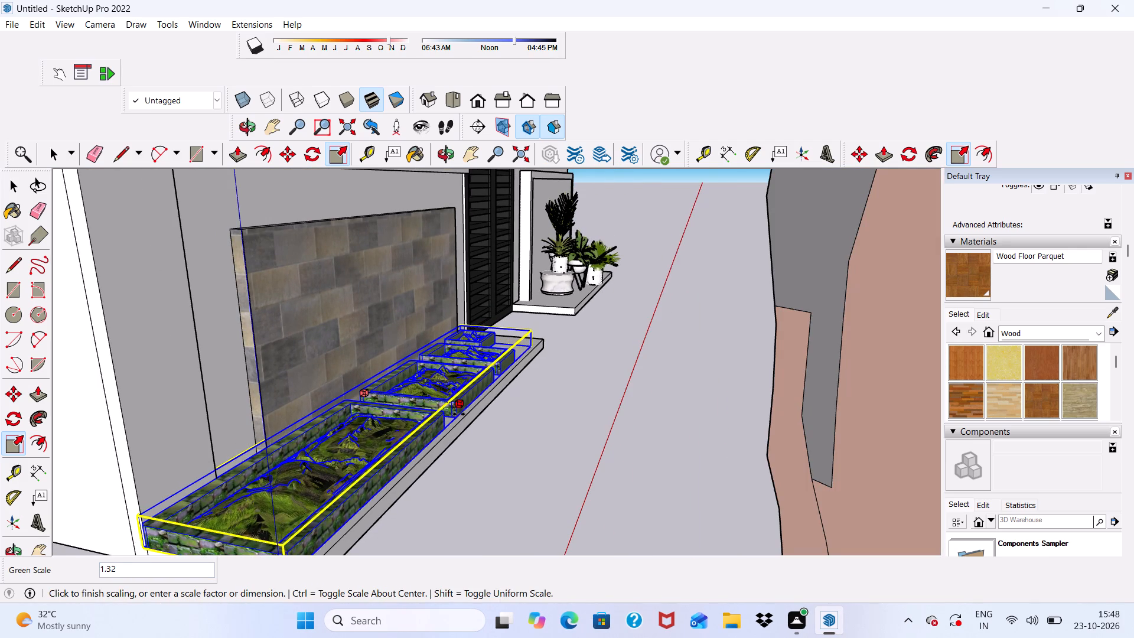
left_click_drag(459, 414, 462, 416)
key("space")
left_click(522, 441)
scroll(477, 403, "down", 4)
middle_click_drag(467, 454, 70, 517)
scroll(204, 355, "up", 9)
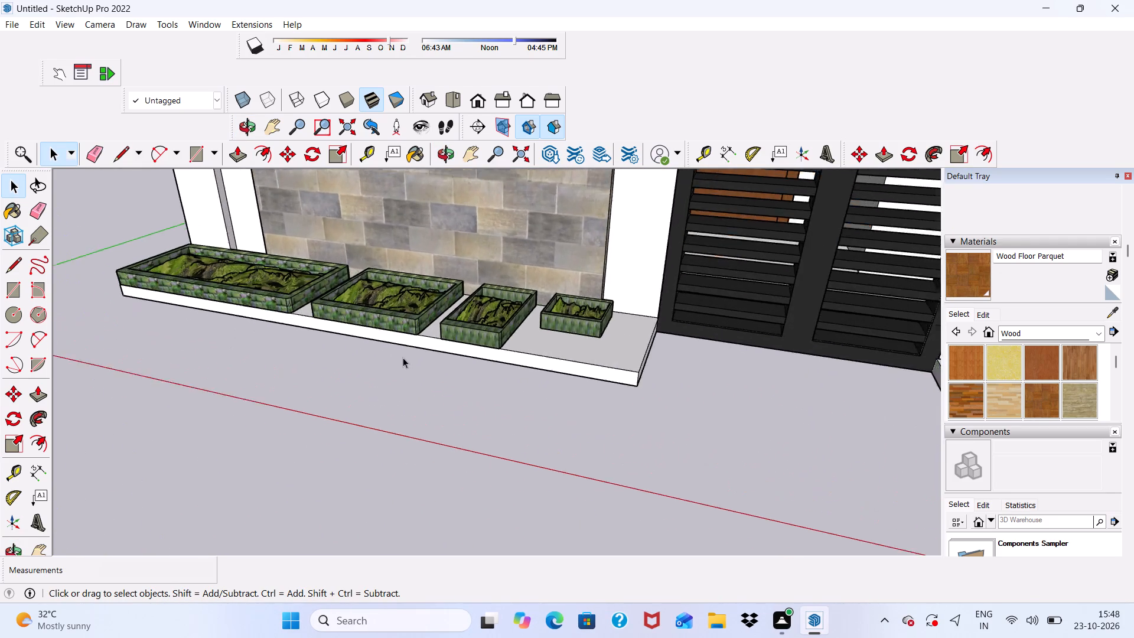
Examine the fit of the planter row on the ledge in front of the stone-clad wall panel.
scroll(403, 357, "up", 9)
middle_click_drag(397, 276, 369, 300)
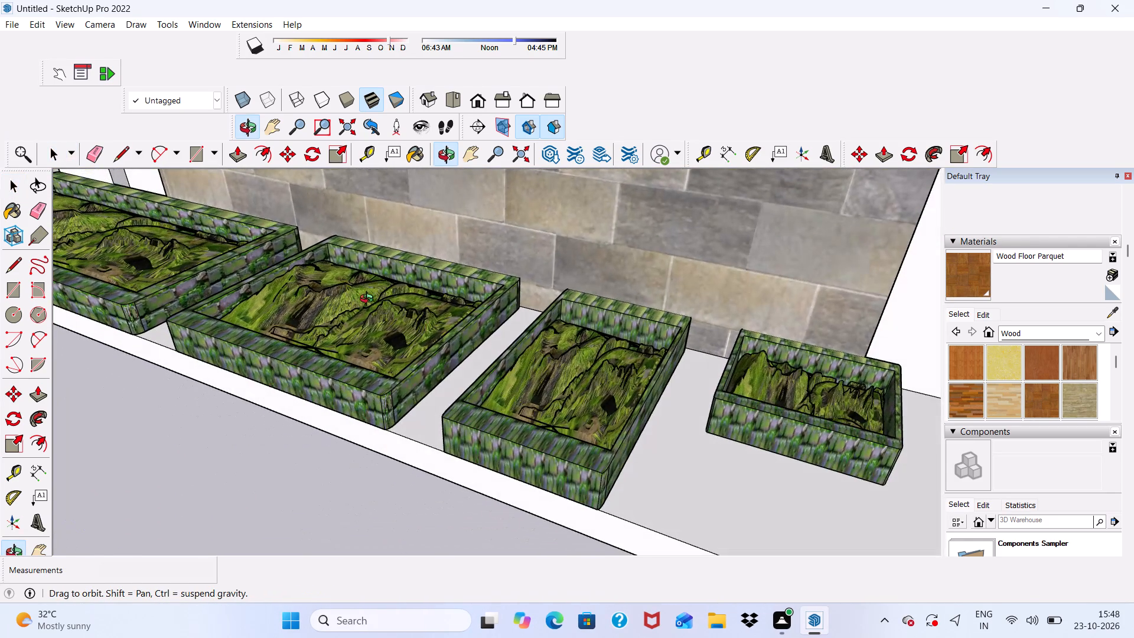
middle_click_drag(369, 300, 370, 300)
scroll(610, 356, "up", 1)
scroll(557, 280, "down", 10)
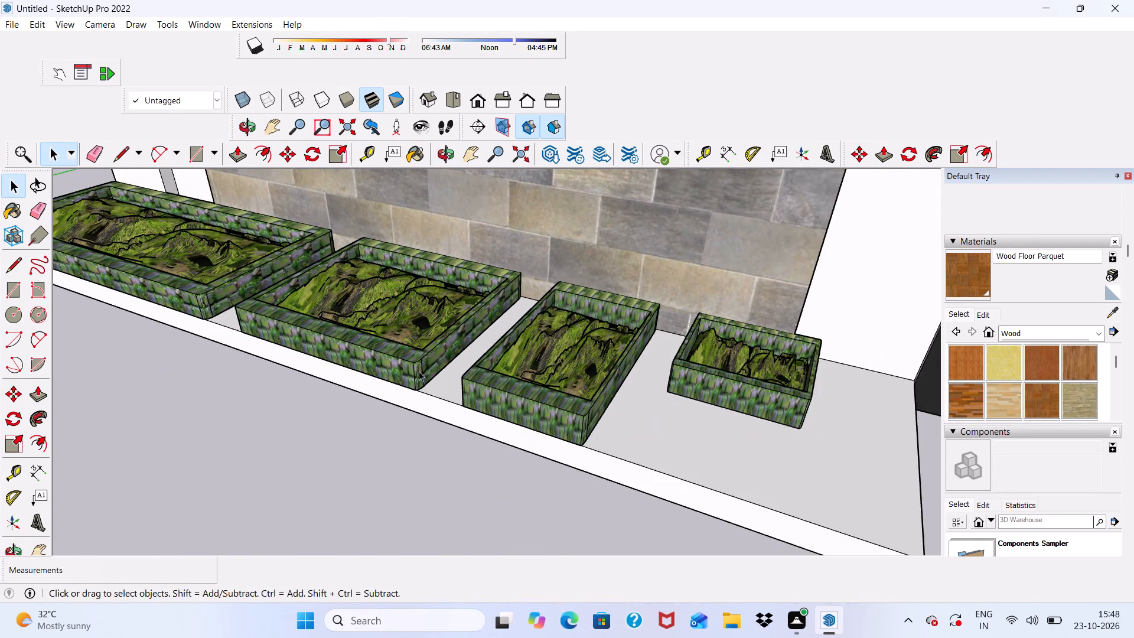
middle_click_drag(379, 433, 418, 327)
key("space")
key("space")
key("space")
key("space")
key("space")
key("space")
scroll(407, 350, "down", 3)
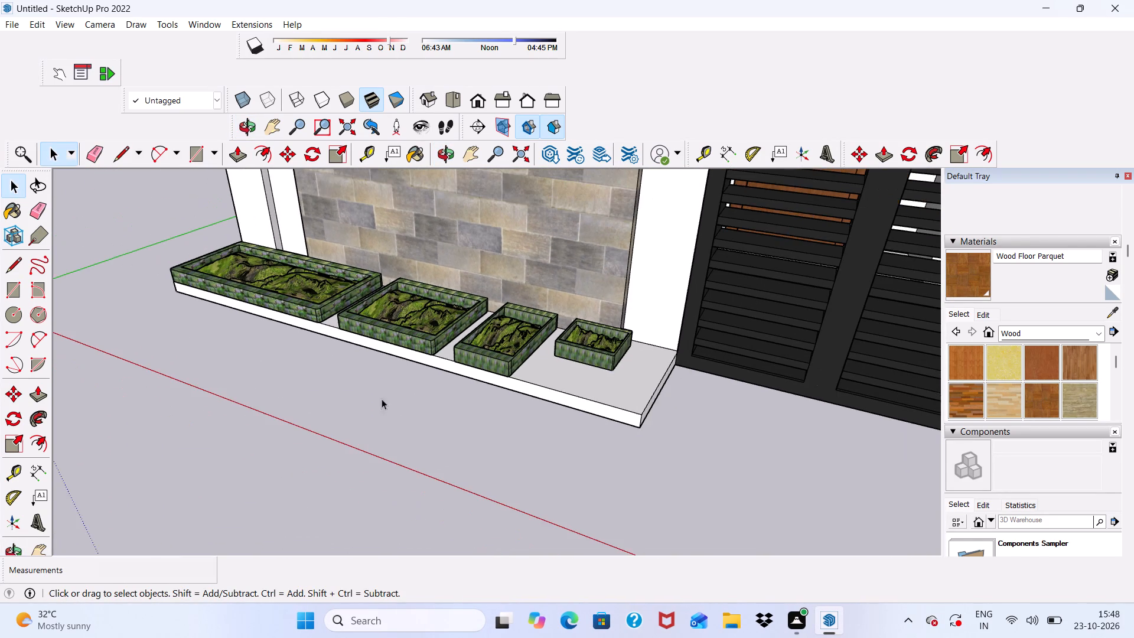
middle_click_drag(382, 428, 336, 399)
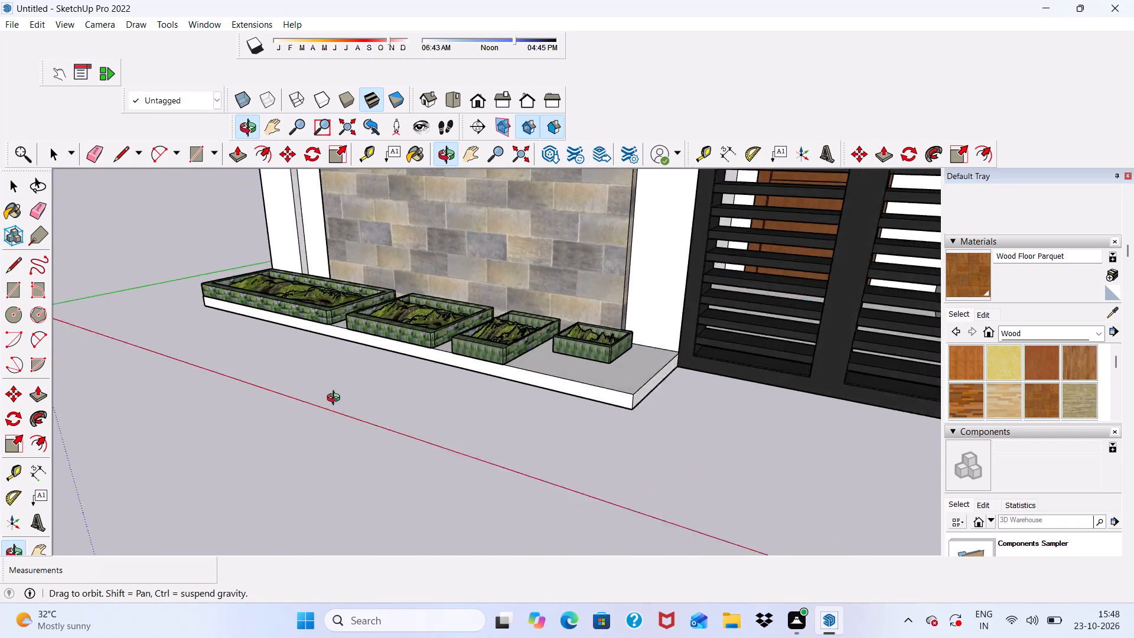
middle_click_drag(336, 399, 328, 401)
scroll(314, 357, "up", 1)
scroll(312, 341, "down", 5)
Review the whole front facade, from both planted ledges and the gate up to the upper floors and roof.
middle_click_drag(337, 364, 463, 398)
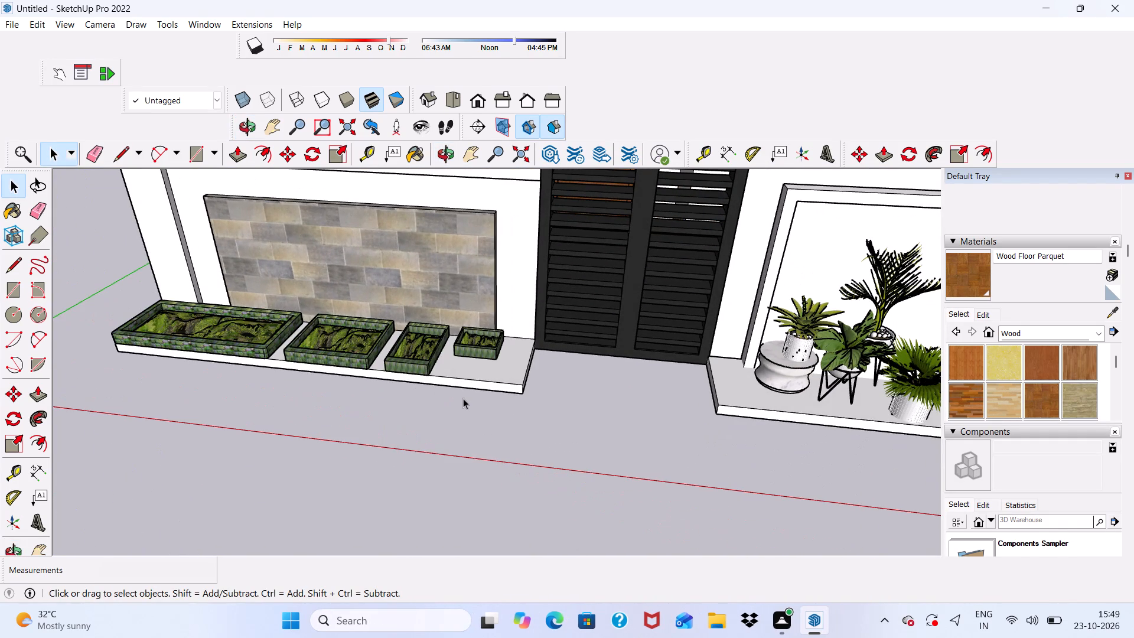
scroll(460, 406, "down", 6)
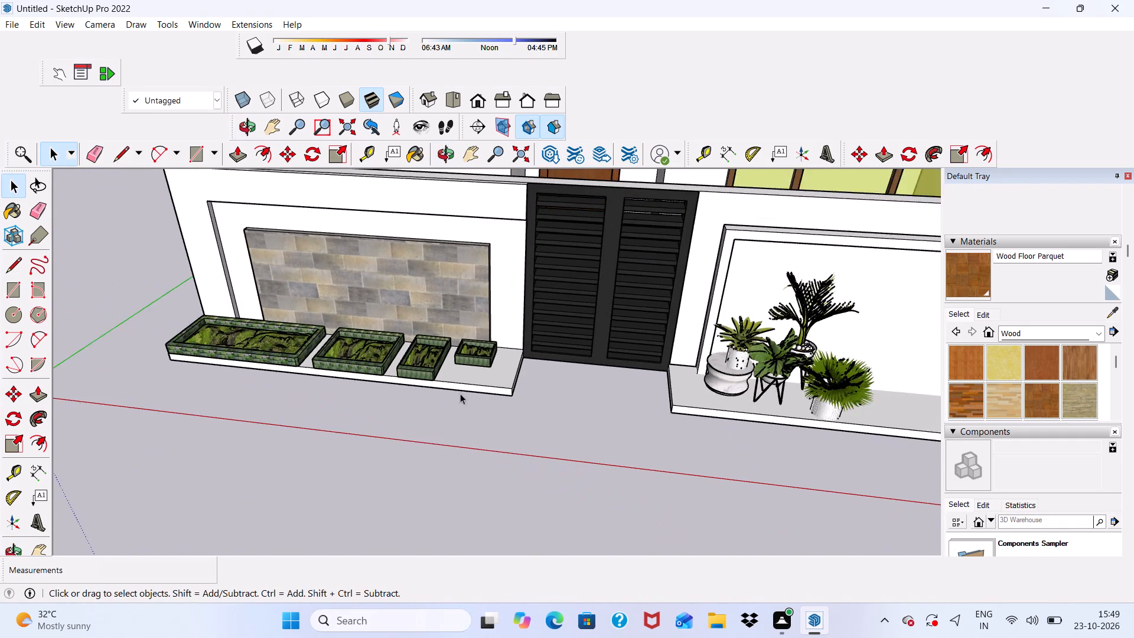
scroll(460, 393, "down", 2)
scroll(505, 376, "up", 3)
scroll(497, 375, "down", 4)
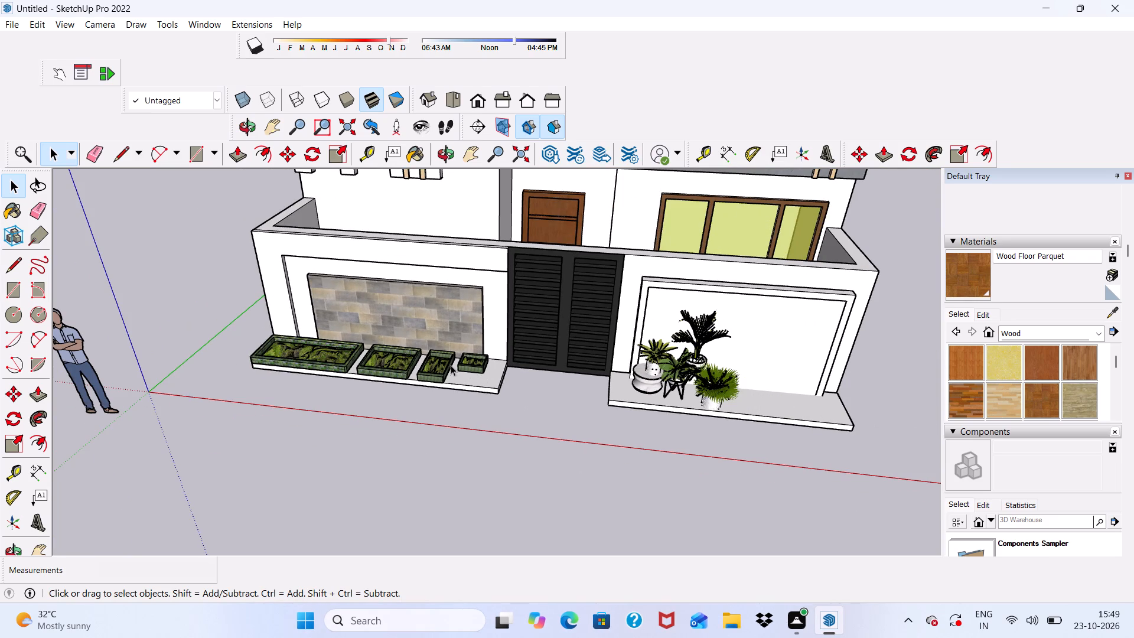
scroll(392, 370, "down", 6)
middle_click_drag(454, 406, 477, 256)
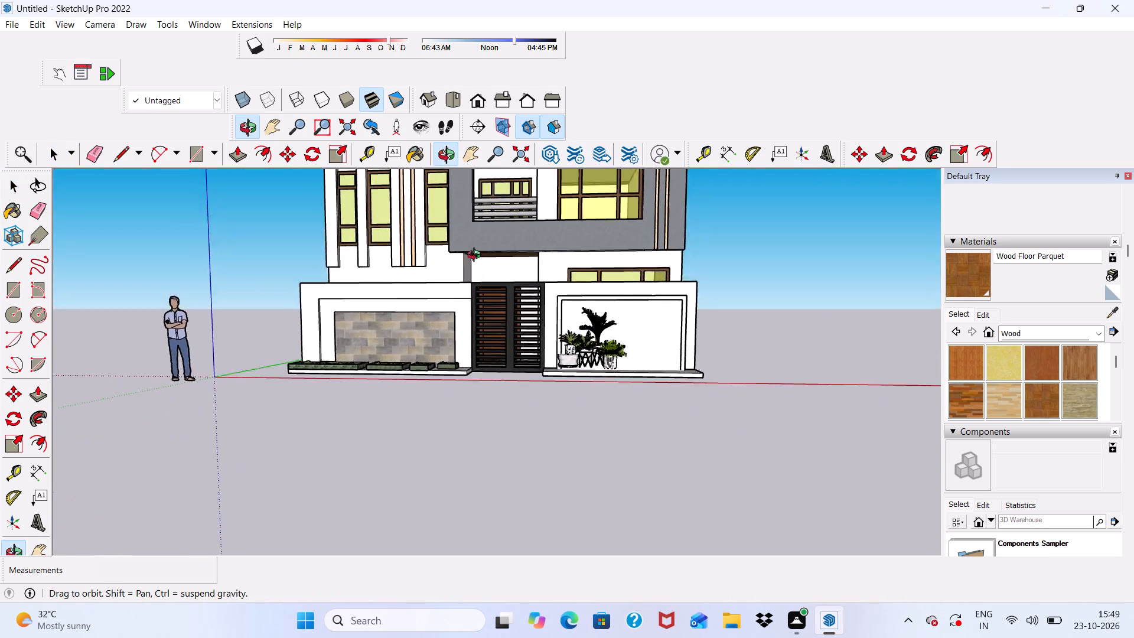
middle_click_drag(477, 256, 477, 253)
scroll(477, 253, "up", 1)
scroll(432, 303, "down", 5)
scroll(442, 228, "up", 5)
scroll(436, 240, "down", 11)
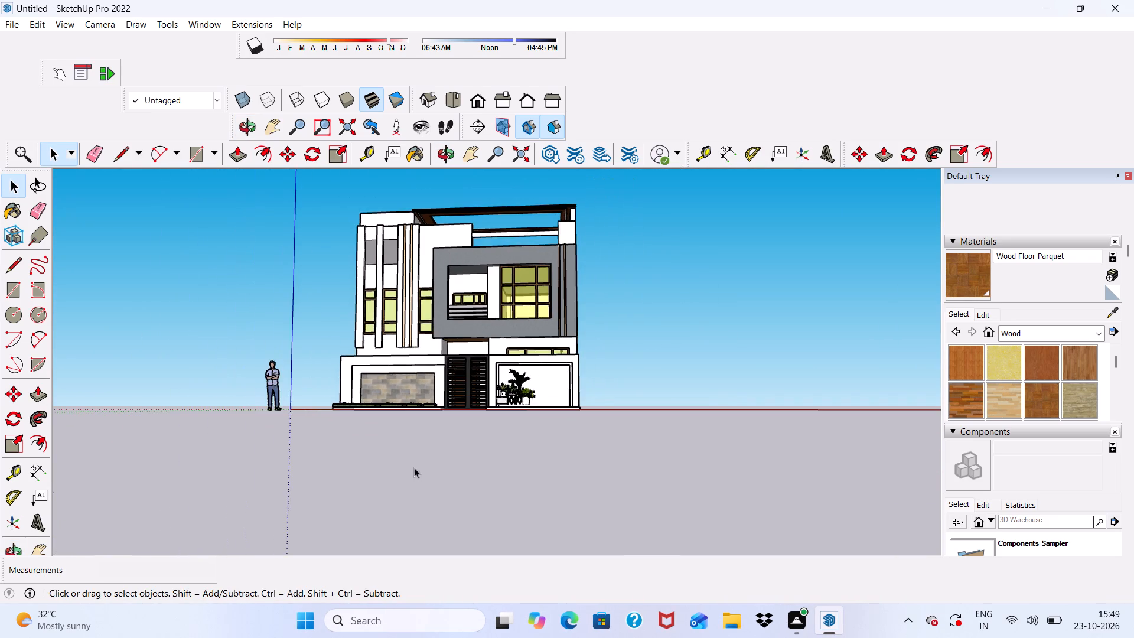
scroll(402, 255, "up", 11)
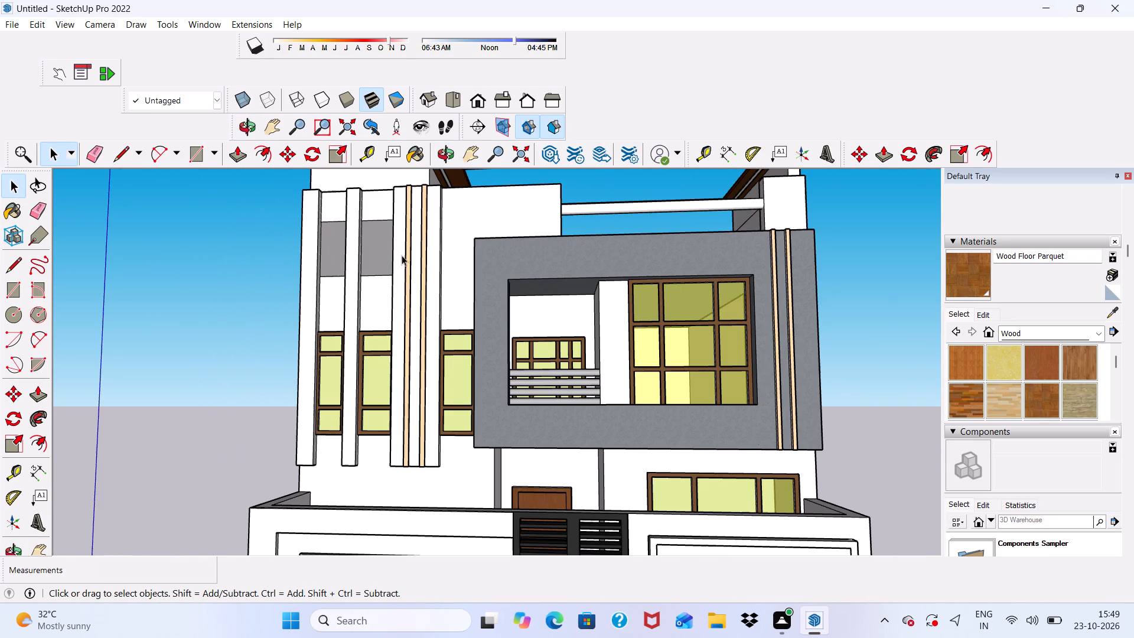
middle_click_drag(402, 255, 440, 336)
scroll(415, 289, "down", 5)
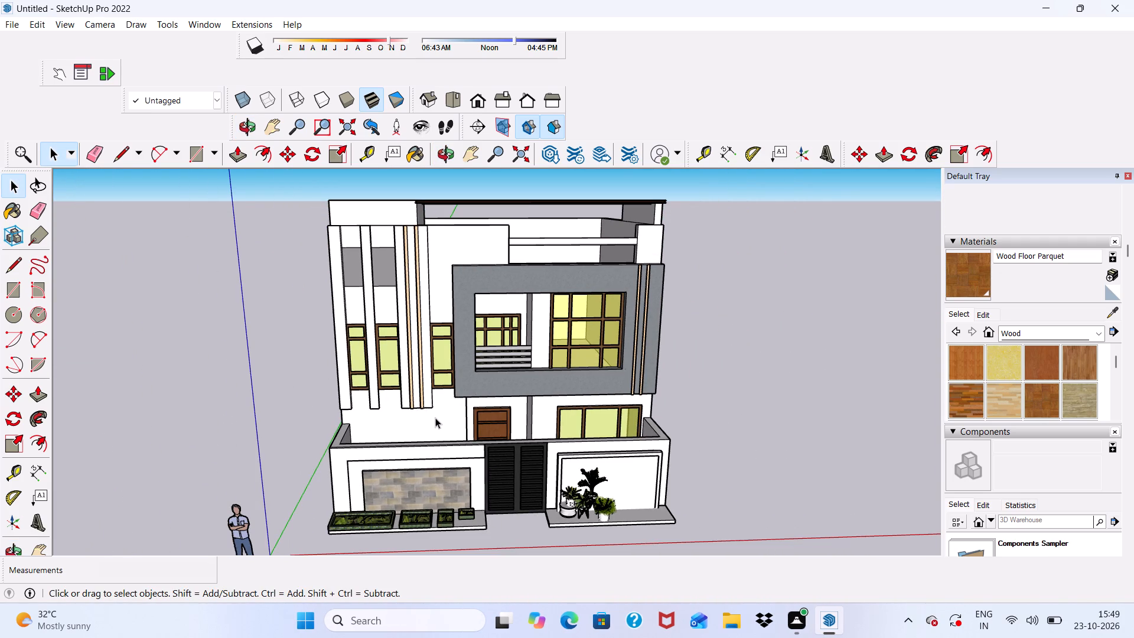
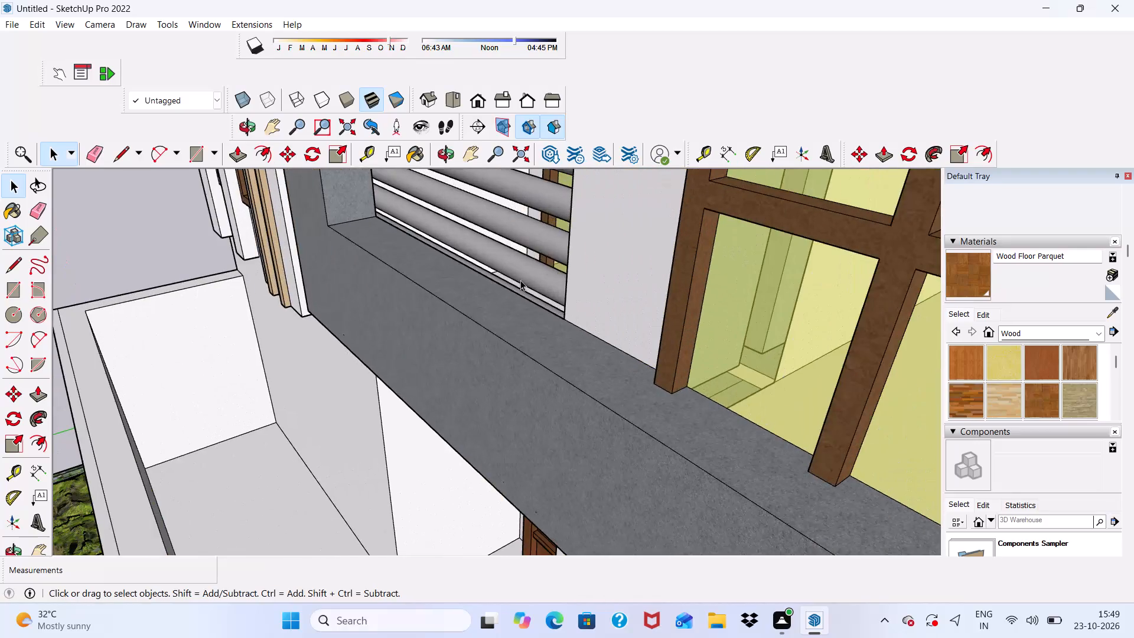
Save the house model under the file name 699 as a SketchUp model in the Documents folder.
middle_click_drag(520, 280, 532, 320)
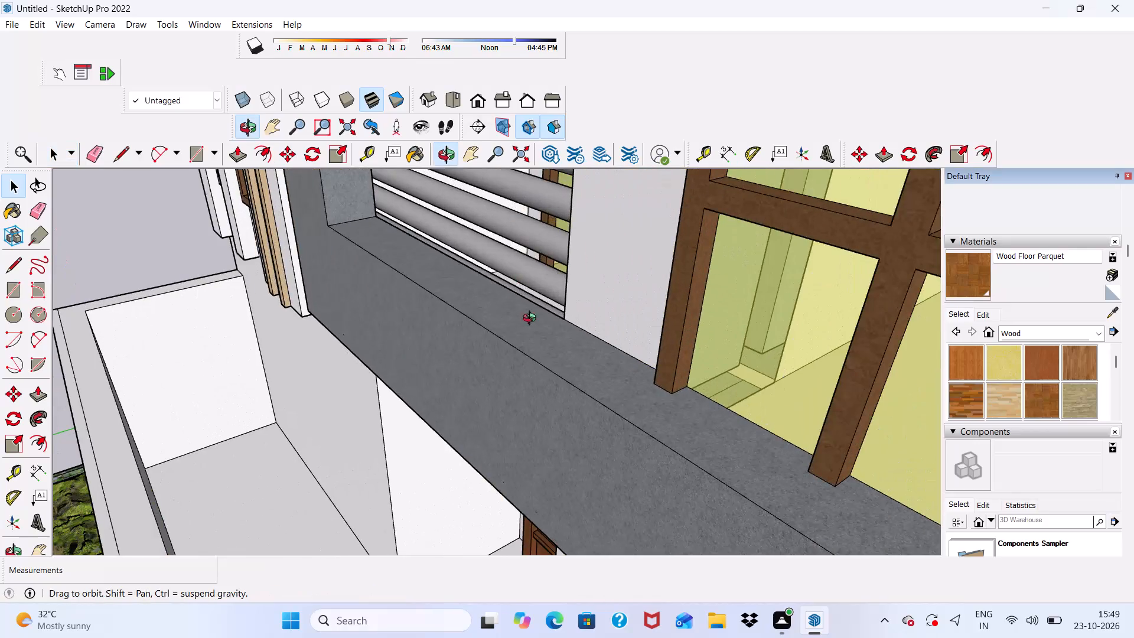
middle_click_drag(532, 320, 624, 323)
scroll(641, 270, "down", 7)
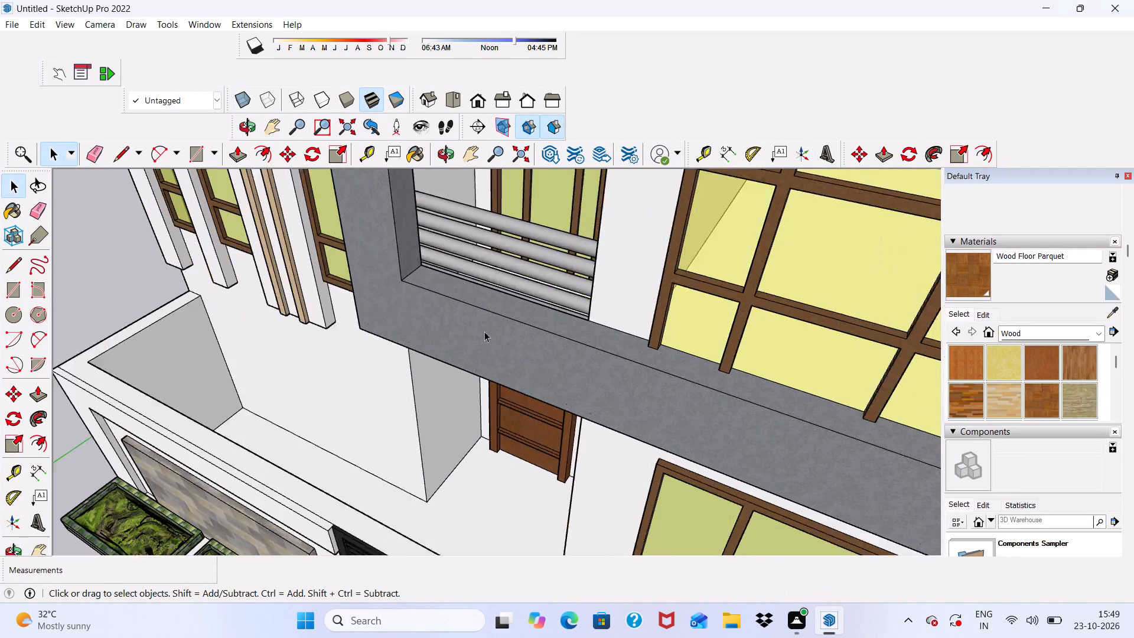
scroll(484, 331, "down", 7)
middle_click_drag(205, 539, 353, 423)
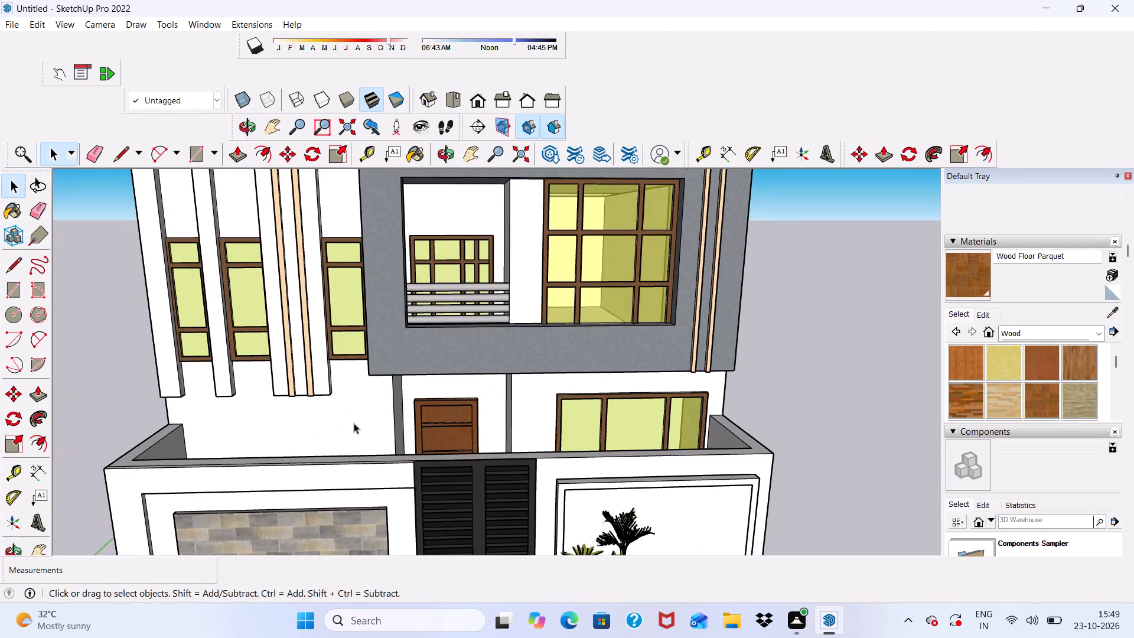
scroll(354, 423, "down", 8)
middle_click_drag(359, 443, 361, 466)
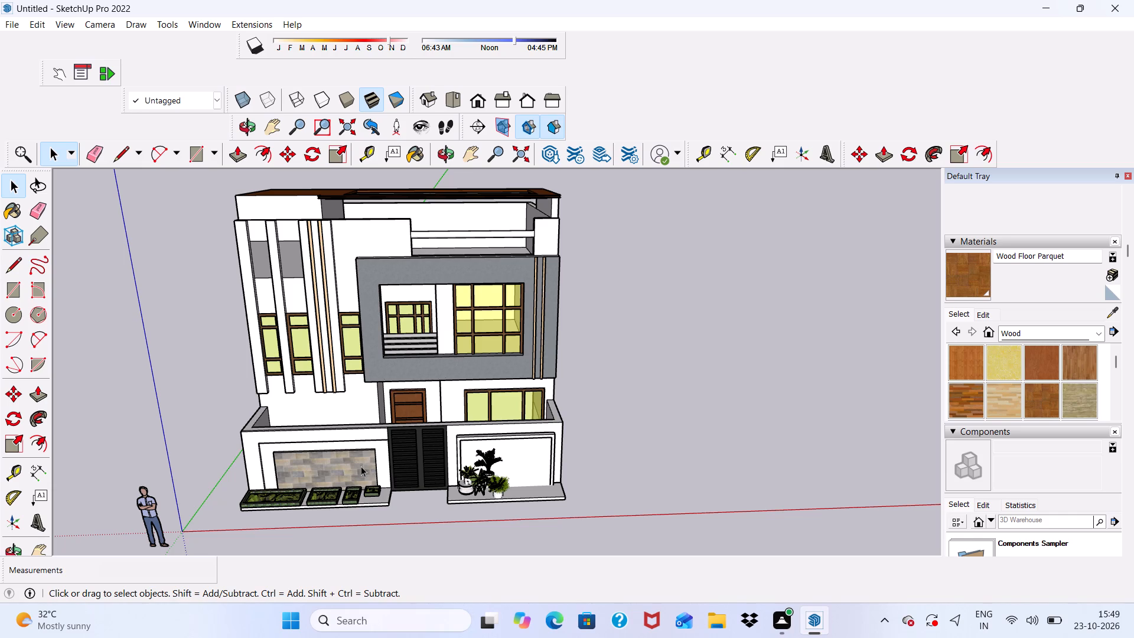
key("ctrl+s")
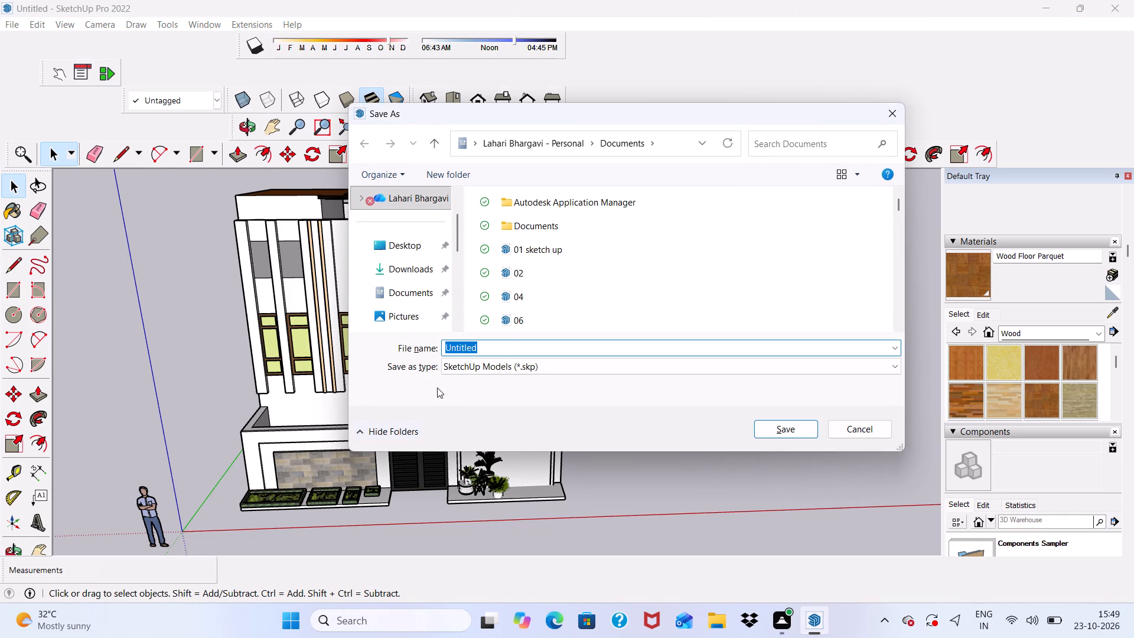
left_click(507, 338)
left_click(507, 343)
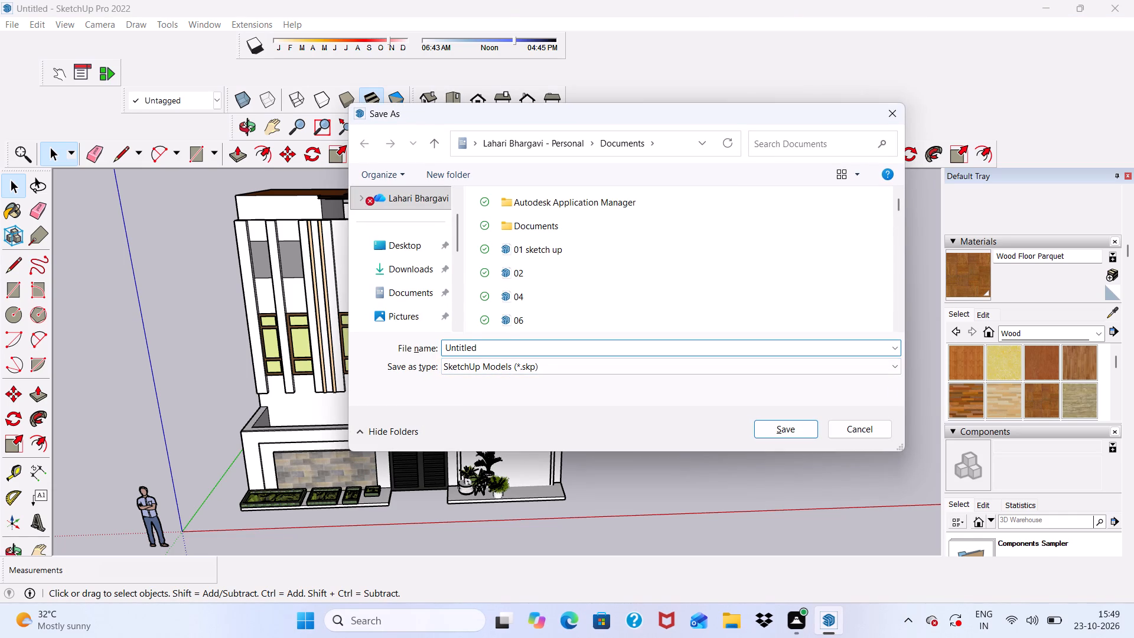
key("BackSpace")
key("BackSpace")
key("BackSpace")
key("BackSpace")
key("BackSpace")
key("BackSpace")
key("BackSpace")
key("BackSpace")
key("BackSpace")
key("BackSpace")
key("BackSpace")
key("BackSpace")
key("BackSpace")
key("BackSpace")
key("BackSpace")
key("BackSpace")
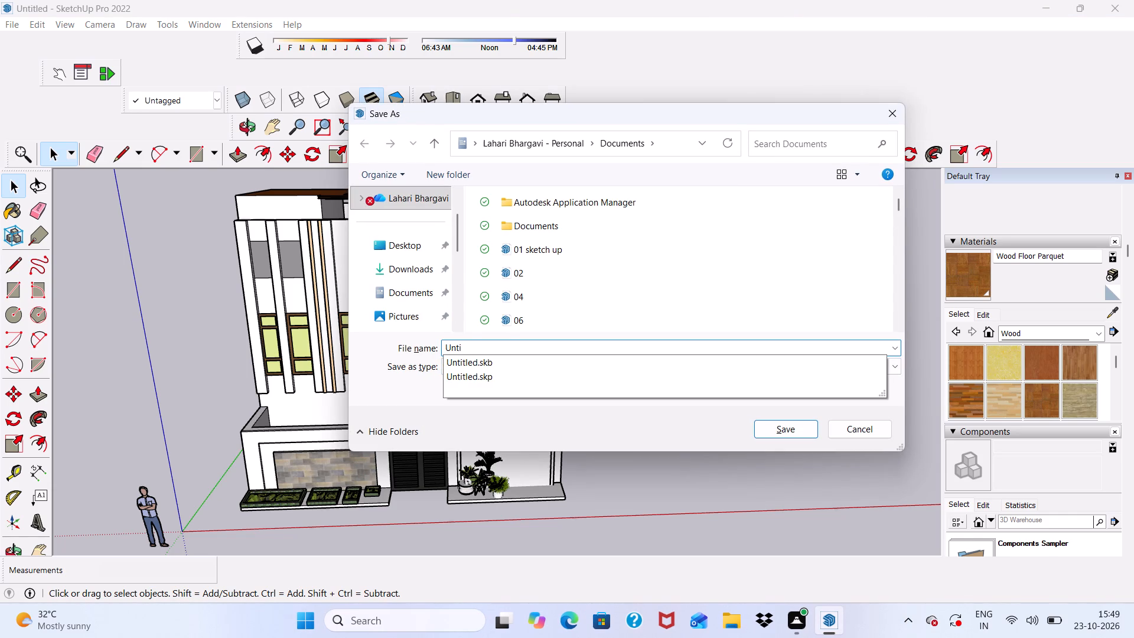
type("699")
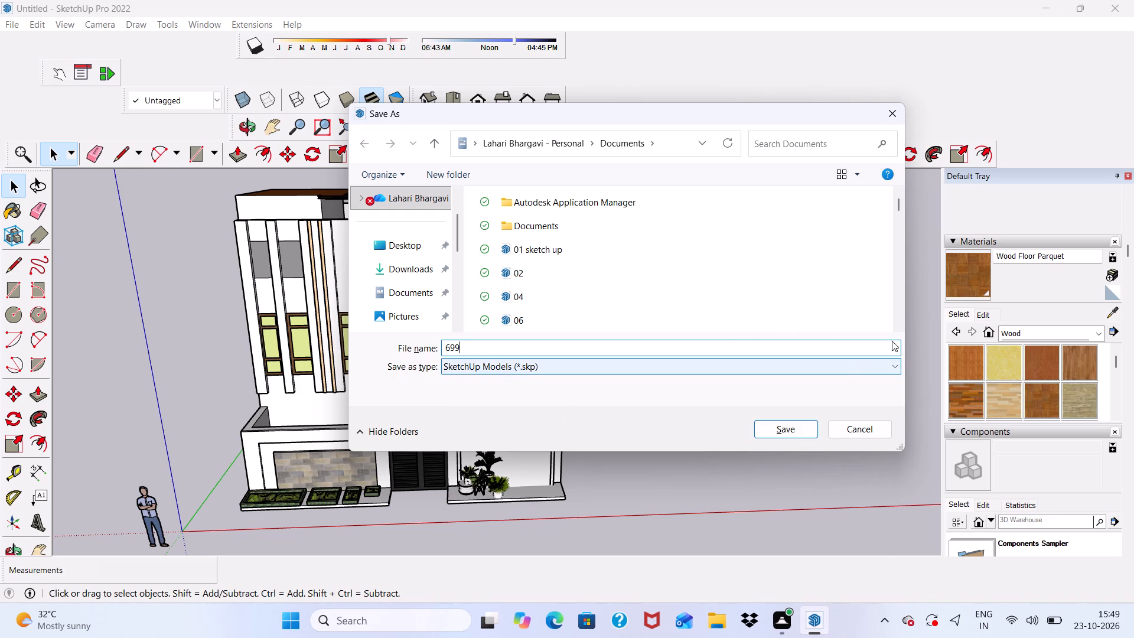
left_click(782, 428)
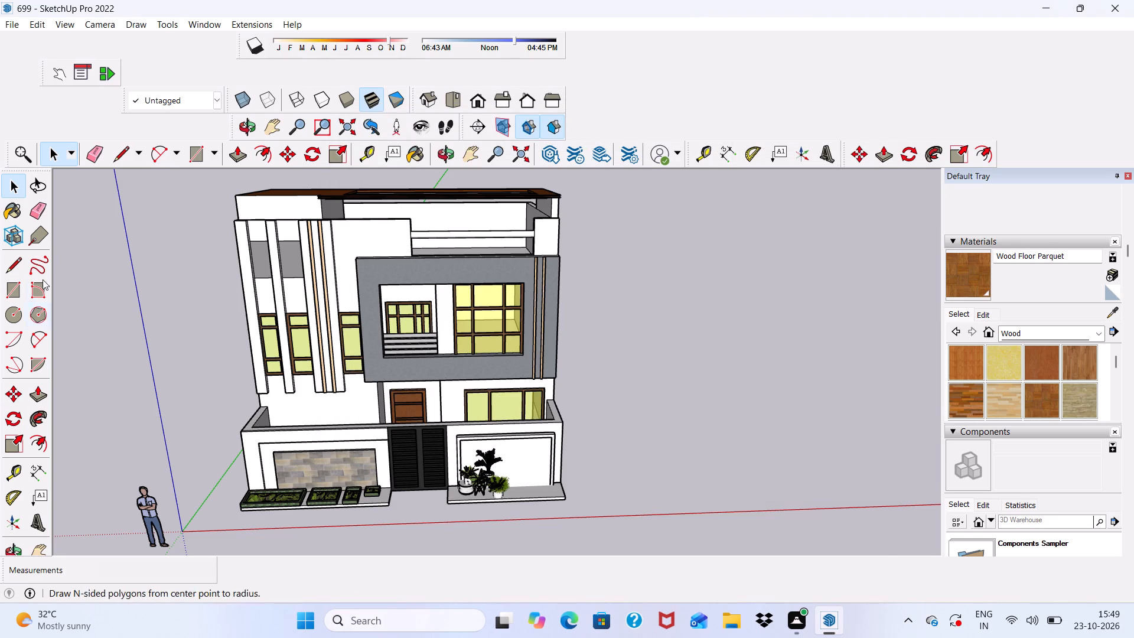
Export the front view of the house as a 2D JPEG image named 699pdf in the Downloads folder.
left_click(9, 30)
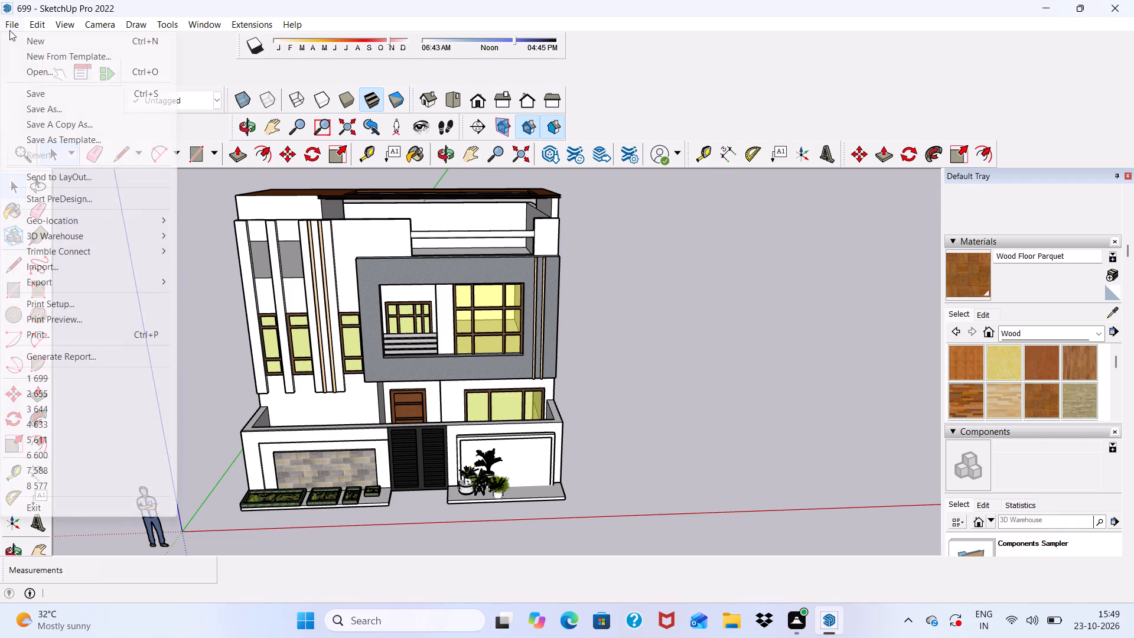
left_click(51, 281)
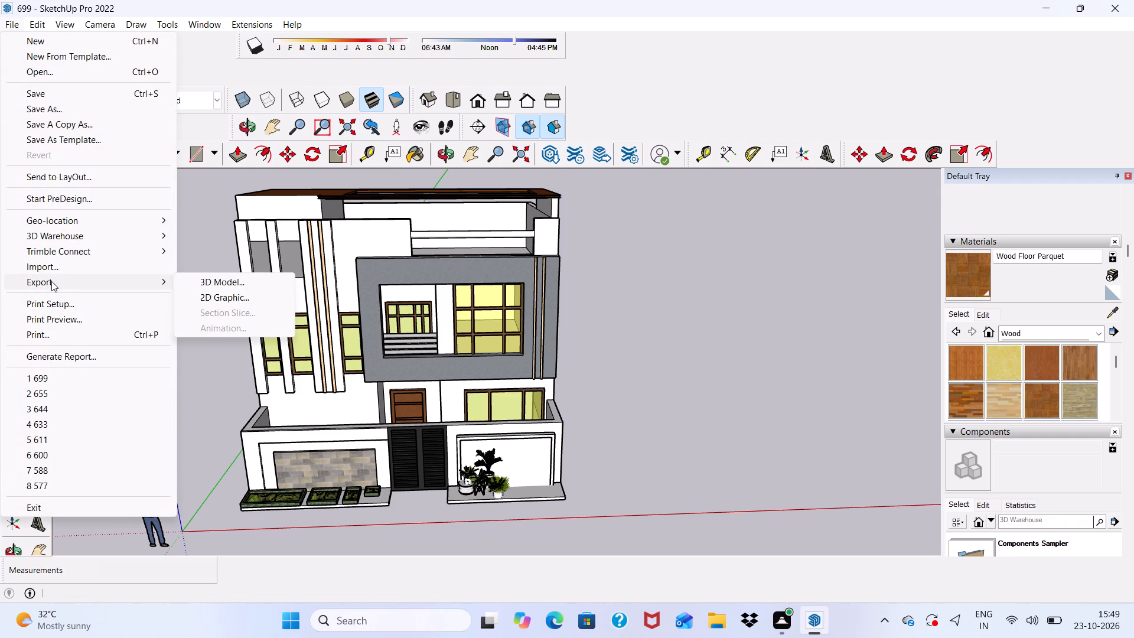
left_click(96, 281)
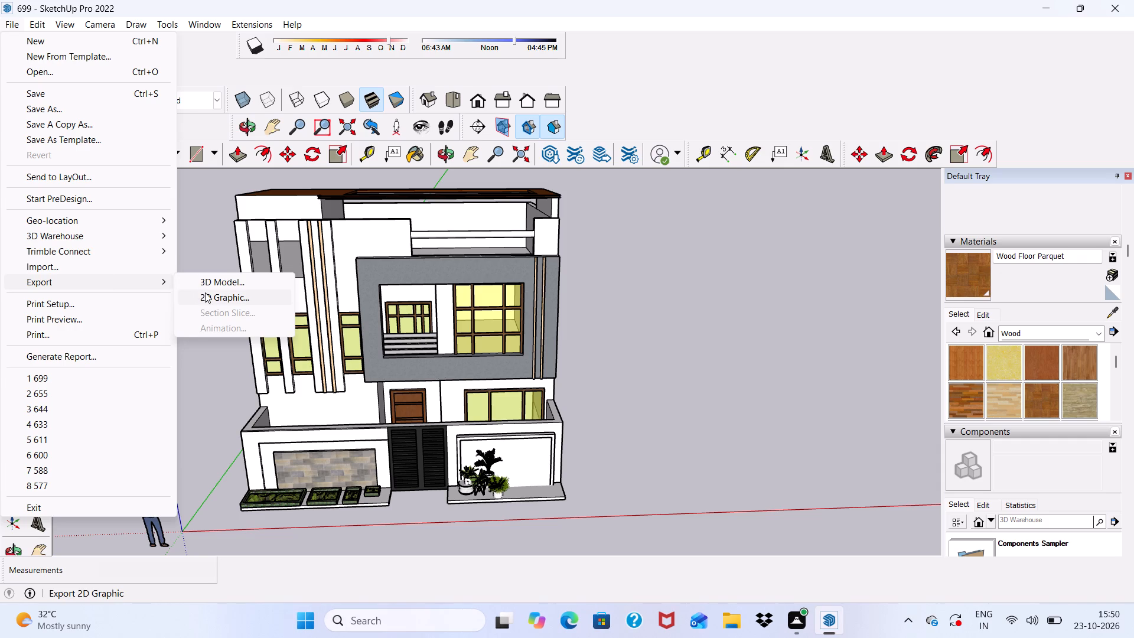
left_click(205, 292)
left_click(514, 353)
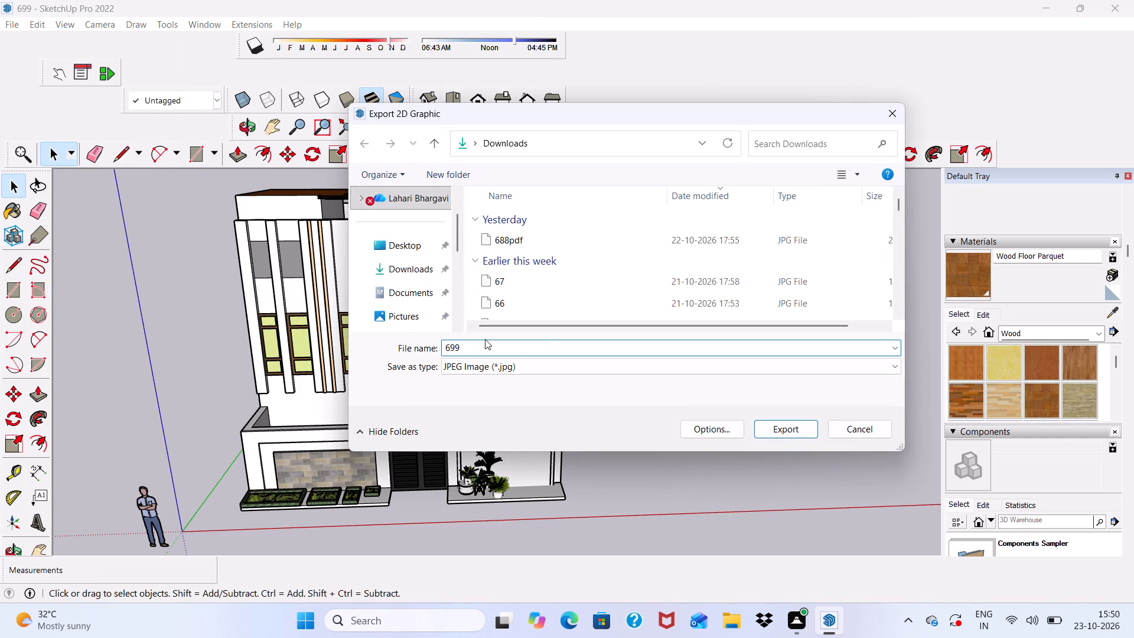
type("pdf")
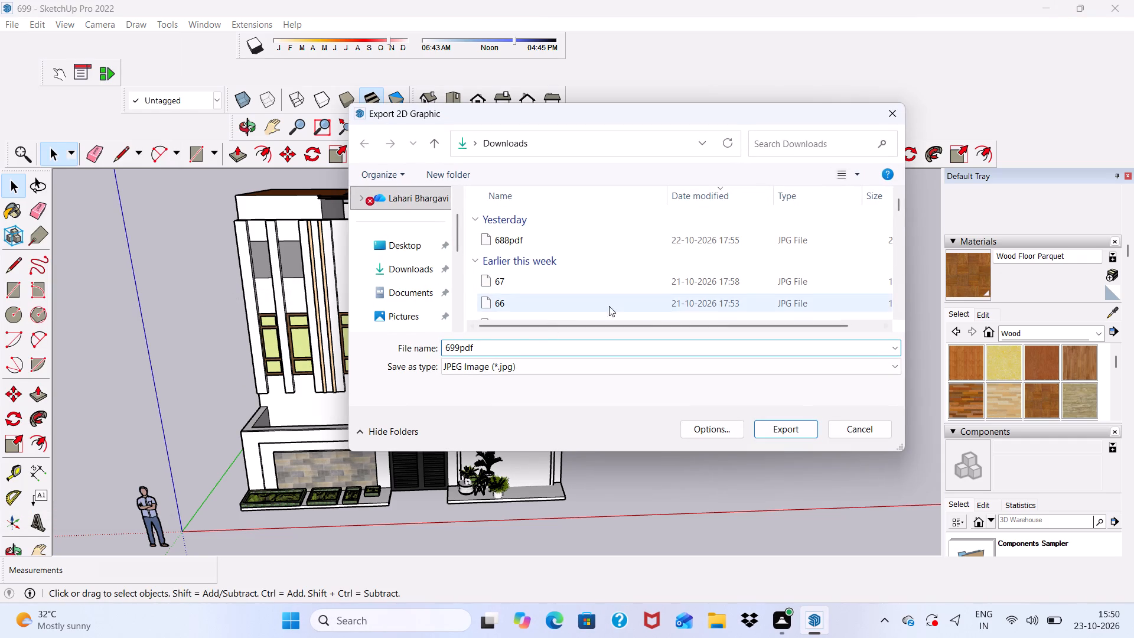
left_click(807, 427)
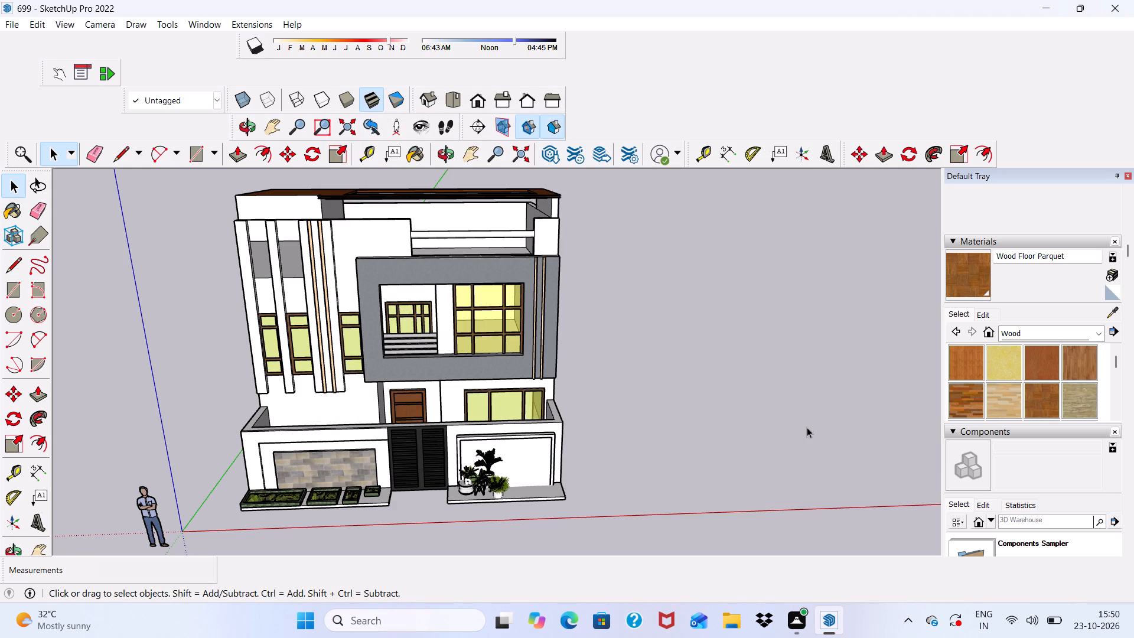
Erase the upper horizontal lines, the vertical seam and its short leftover segments from the upper part of the house's rear wall.
scroll(807, 427, "up", 2)
scroll(327, 379, "up", 3)
scroll(390, 265, "down", 8)
middle_click_drag(433, 363, 325, 388)
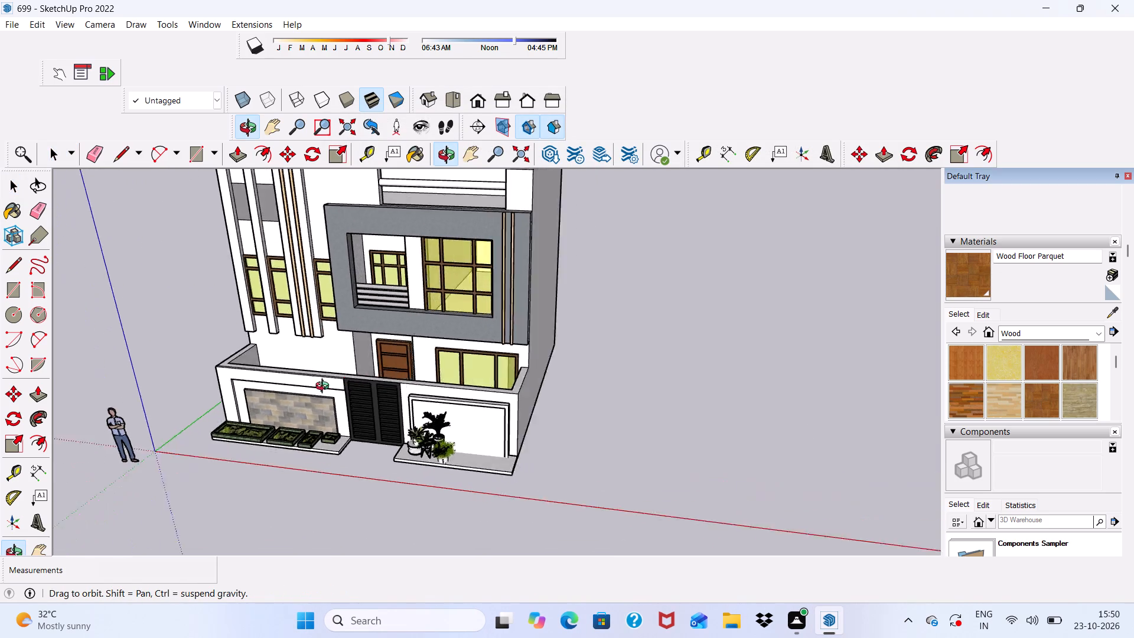
middle_click_drag(325, 388, 113, 405)
scroll(113, 405, "up", 5)
scroll(494, 295, "down", 10)
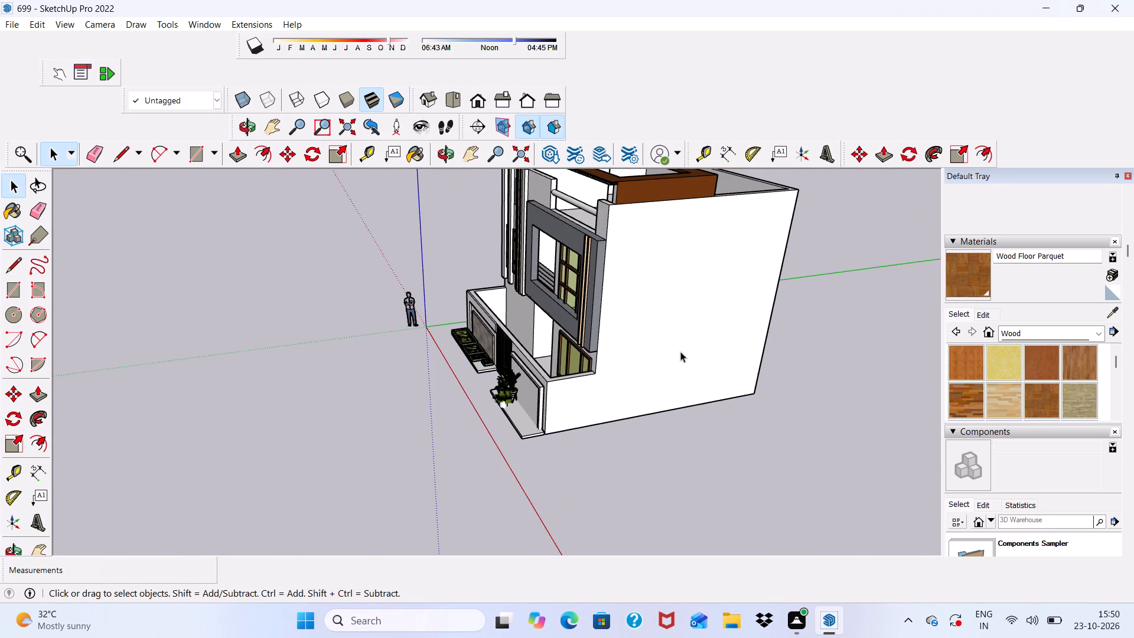
scroll(726, 214, "up", 6)
middle_click_drag(687, 306, 230, 337)
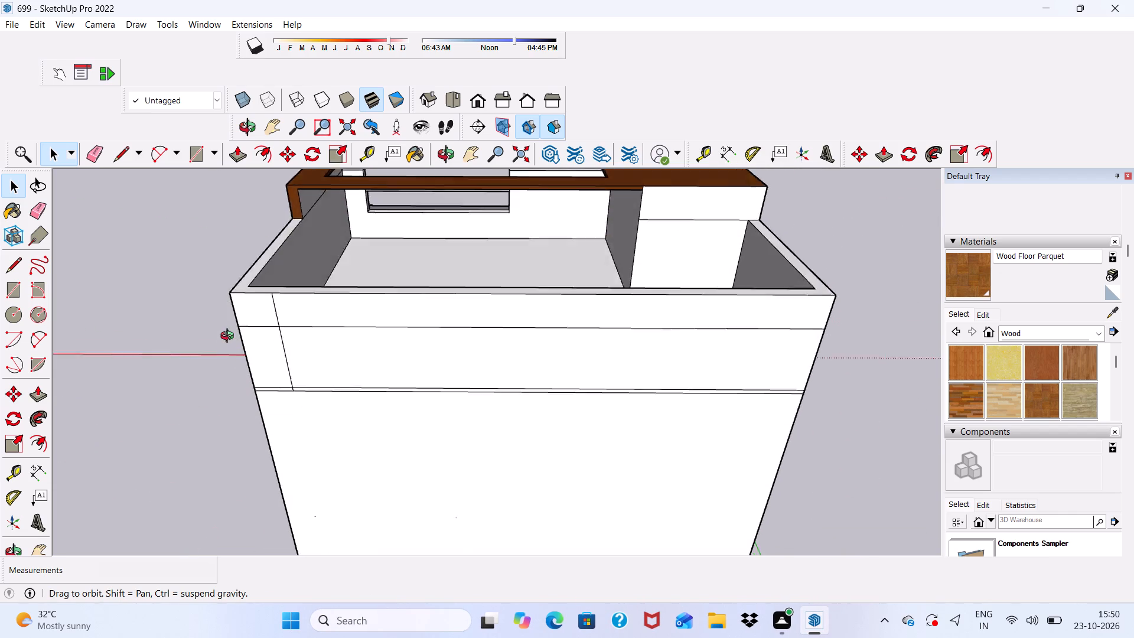
middle_click_drag(230, 337, 230, 333)
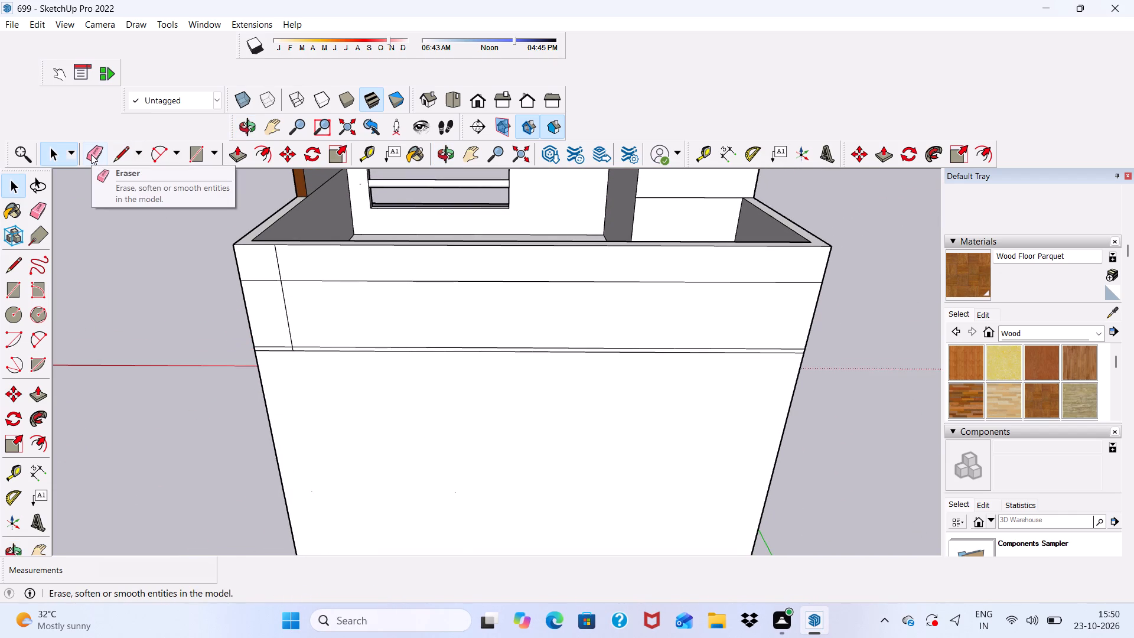
left_click(91, 154)
scroll(387, 327, "up", 1)
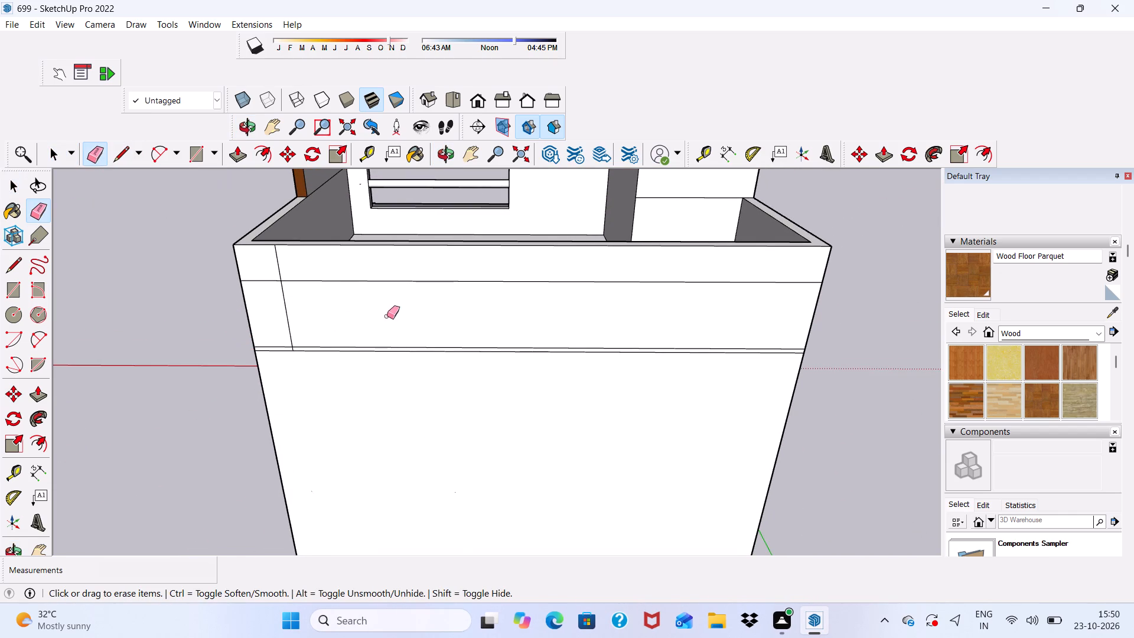
left_click_drag(378, 268, 379, 363)
left_click_drag(249, 249, 262, 303)
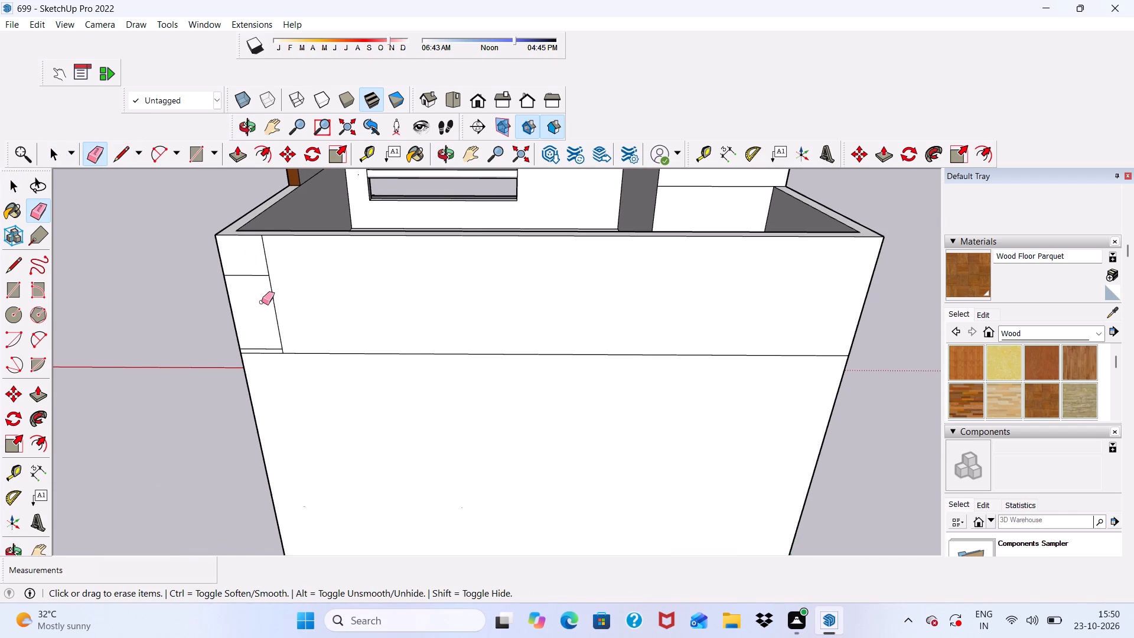
left_click_drag(275, 250, 261, 363)
left_click_drag(285, 315, 270, 331)
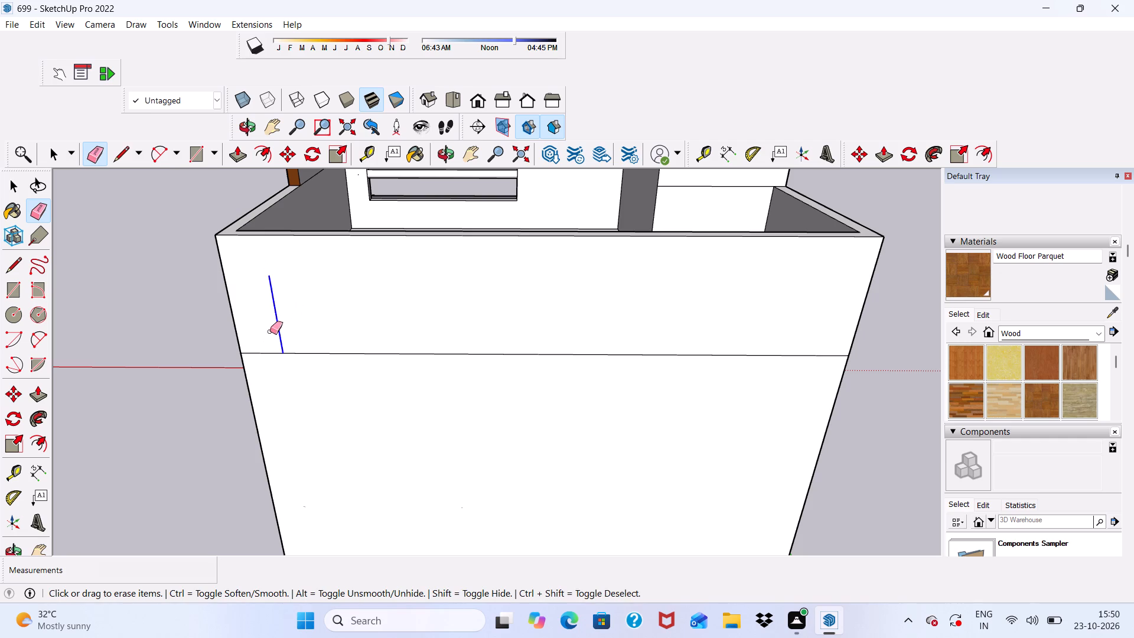
left_click_drag(270, 331, 268, 366)
Erase the remaining horizontal line across the rear wall, including all its leftover segments.
left_click_drag(281, 347, 611, 355)
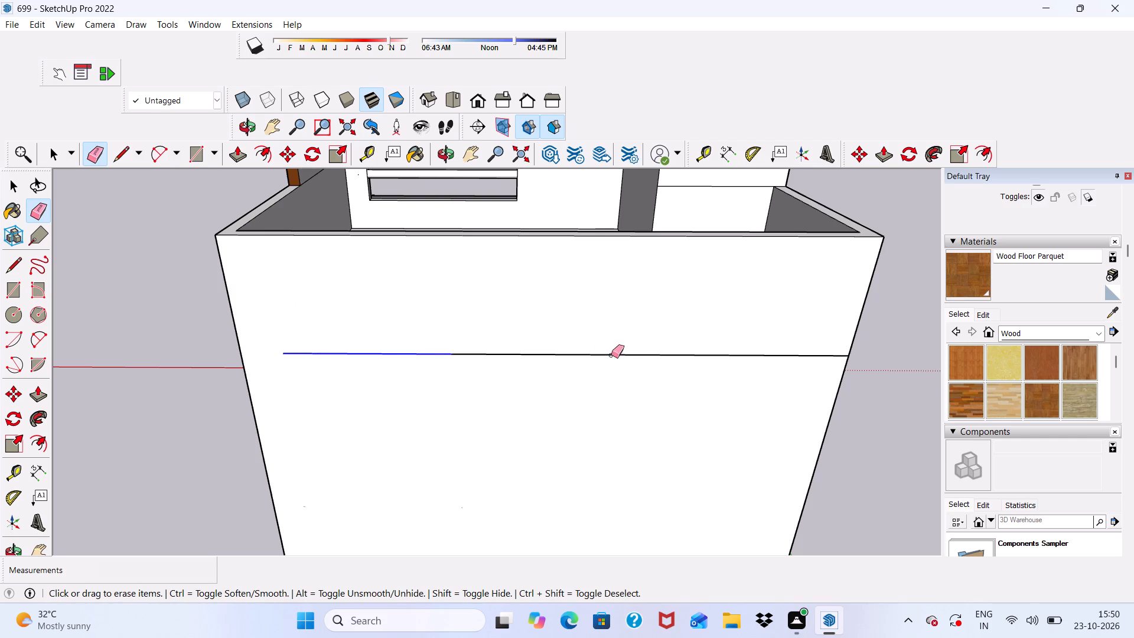
left_click_drag(611, 355, 834, 355)
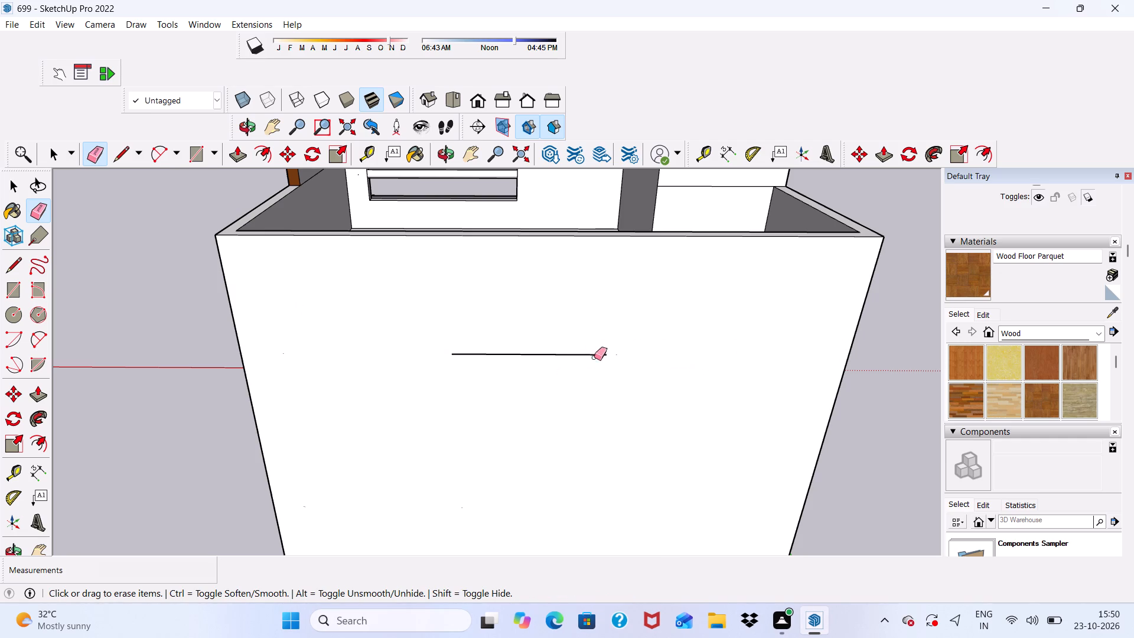
left_click_drag(563, 349, 550, 363)
left_click_drag(450, 345, 454, 362)
left_click_drag(461, 353, 454, 362)
left_click_drag(476, 349, 468, 363)
left_click(474, 353)
left_click_drag(446, 358, 421, 372)
Erase the two horizontal lines across the upper part of the side wall nearest the standing figure.
scroll(458, 376, "down", 2)
middle_click_drag(554, 408, 229, 389)
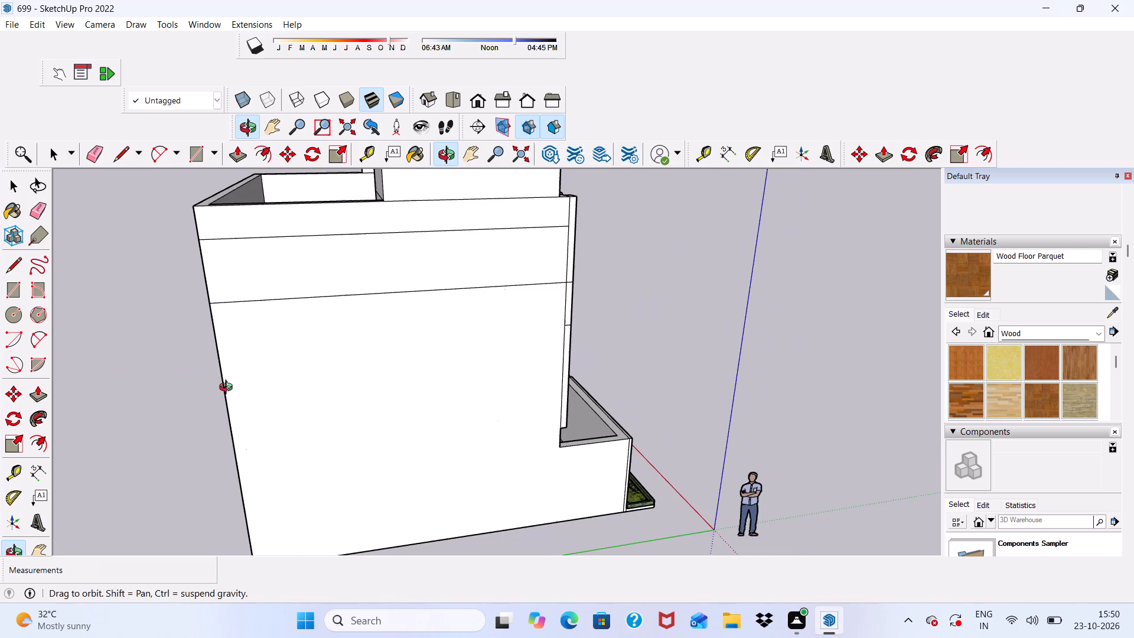
middle_click_drag(229, 389, 226, 388)
left_click_drag(399, 222, 393, 297)
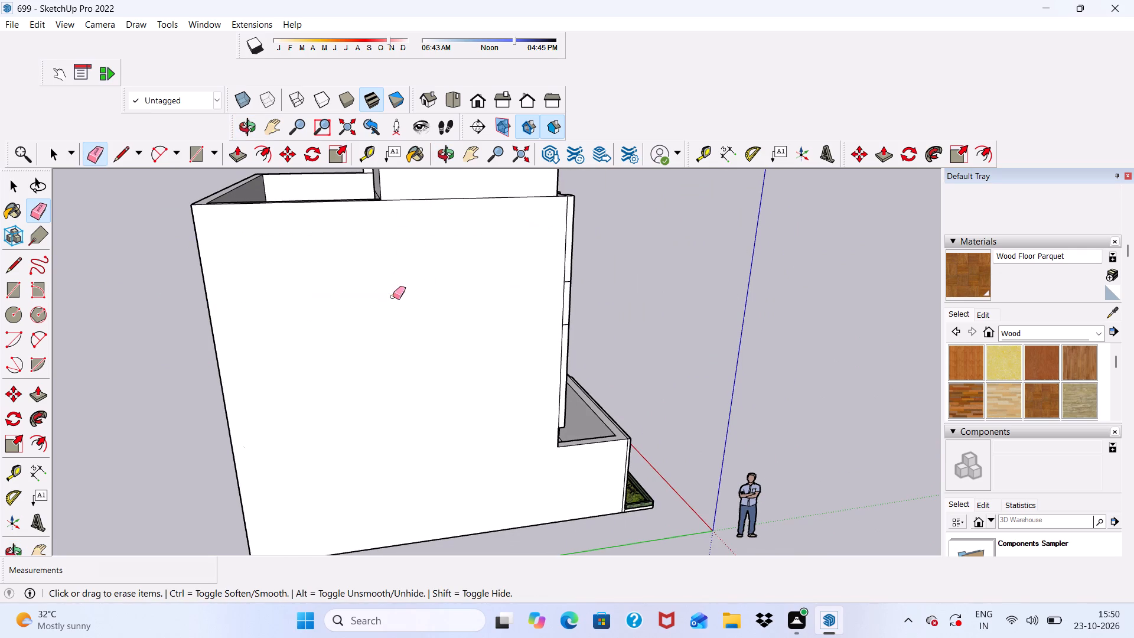
Erase the two short cross lines and the vertical seam between that side wall and the narrow projecting strip at its front edge.
scroll(572, 232, "up", 13)
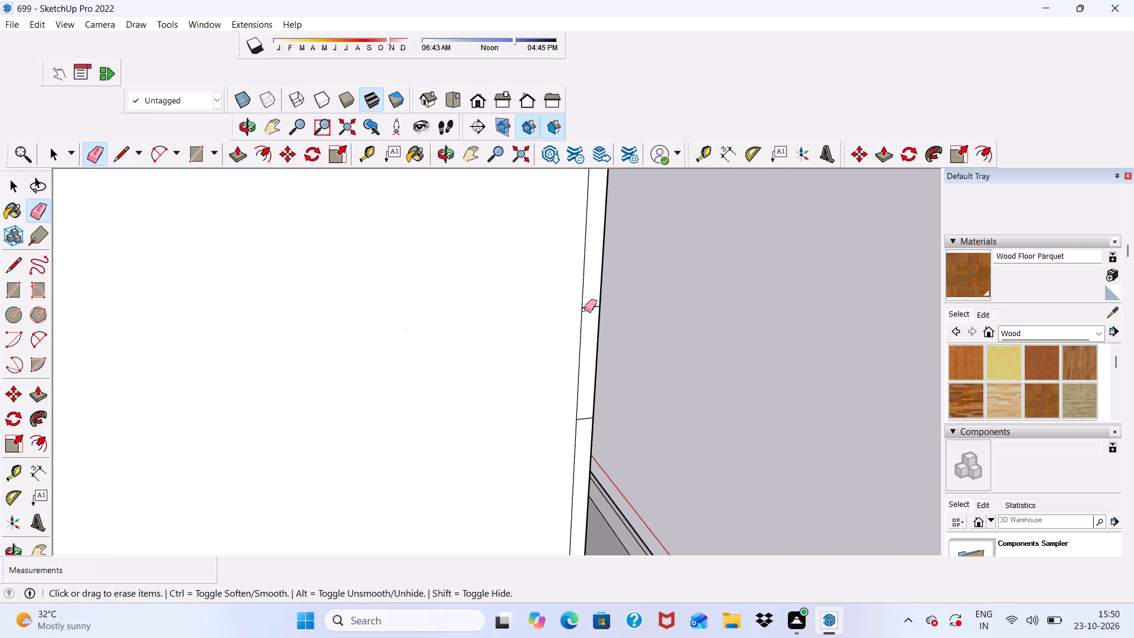
left_click_drag(586, 307, 579, 345)
left_click(578, 421)
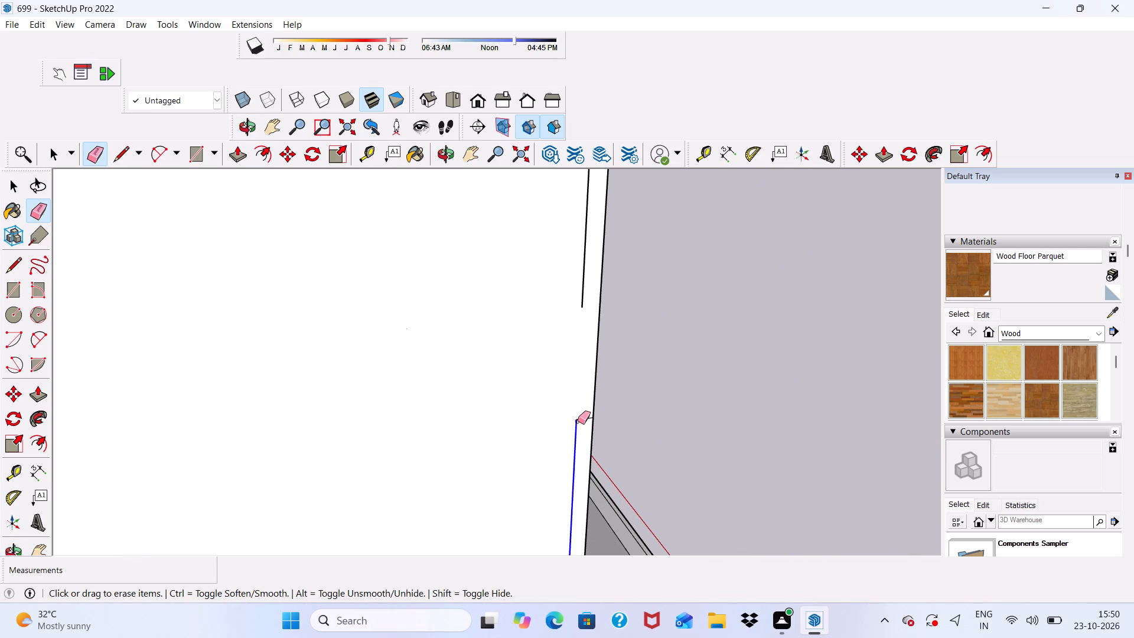
left_click(582, 419)
left_click_drag(591, 262, 581, 266)
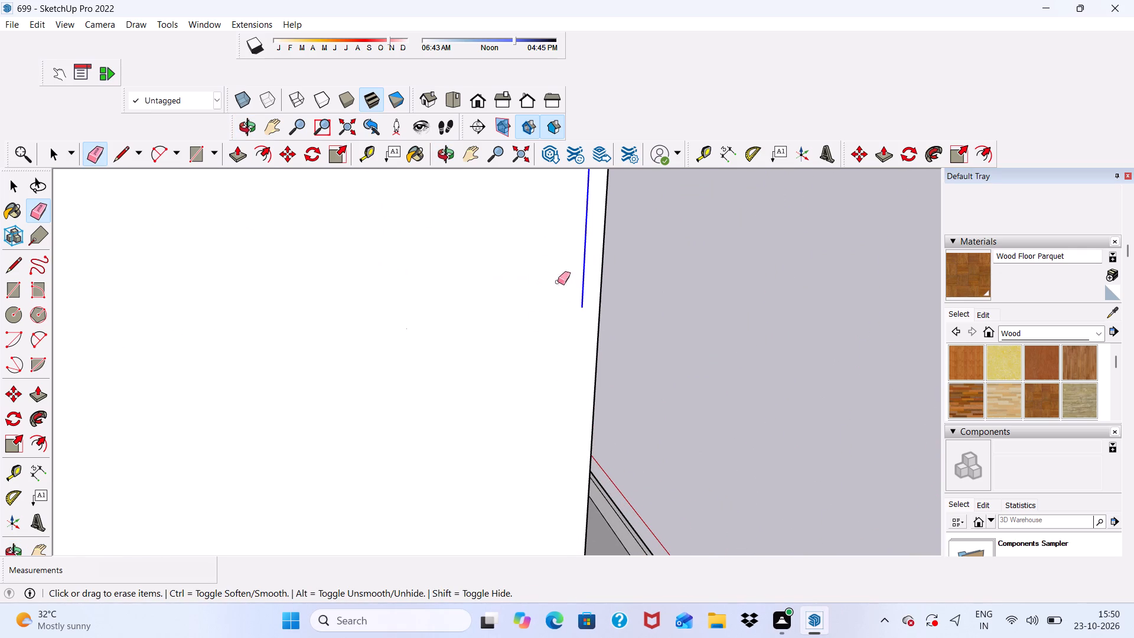
scroll(543, 298, "down", 13)
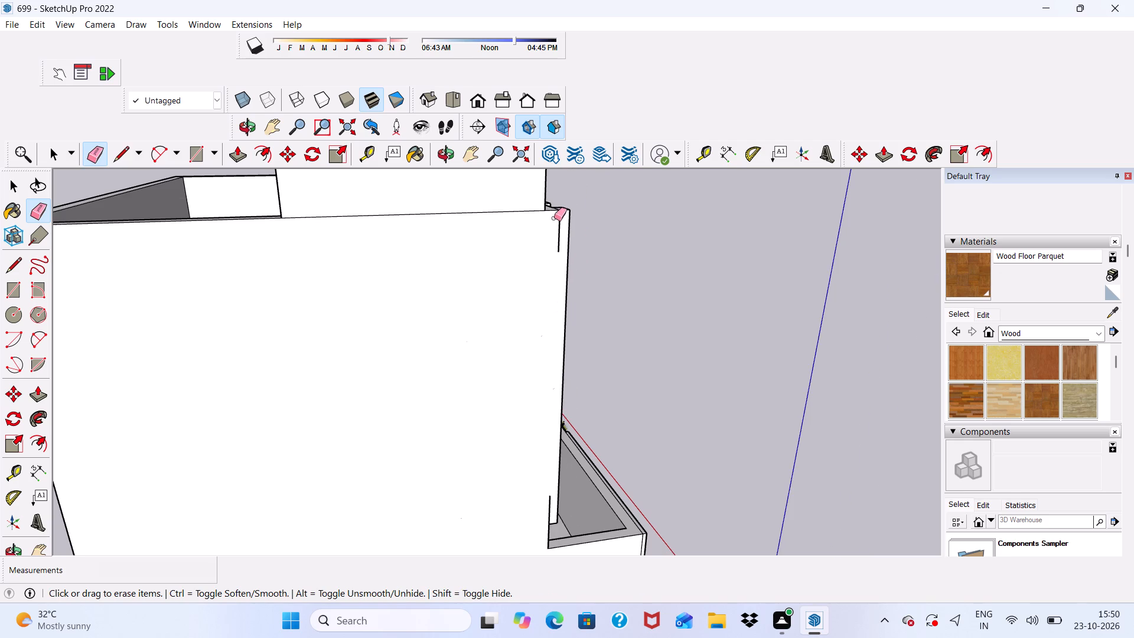
left_click_drag(554, 218, 558, 233)
left_click(560, 231)
scroll(552, 237, "down", 4)
scroll(531, 503, "up", 3)
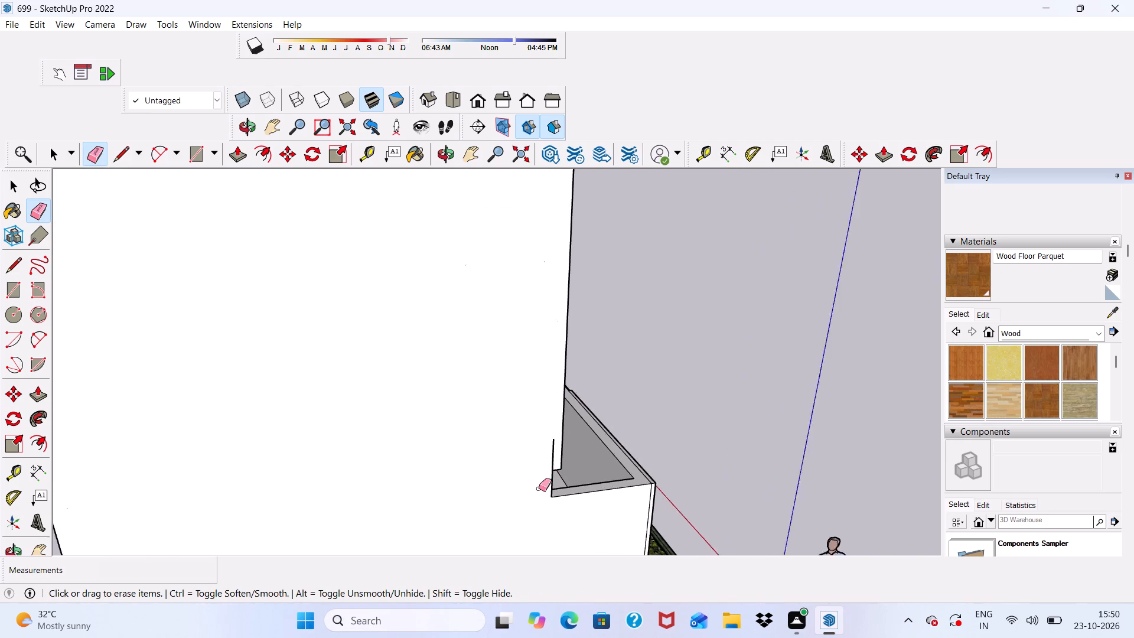
scroll(539, 489, "up", 8)
left_click_drag(561, 422, 556, 429)
scroll(549, 409, "down", 5)
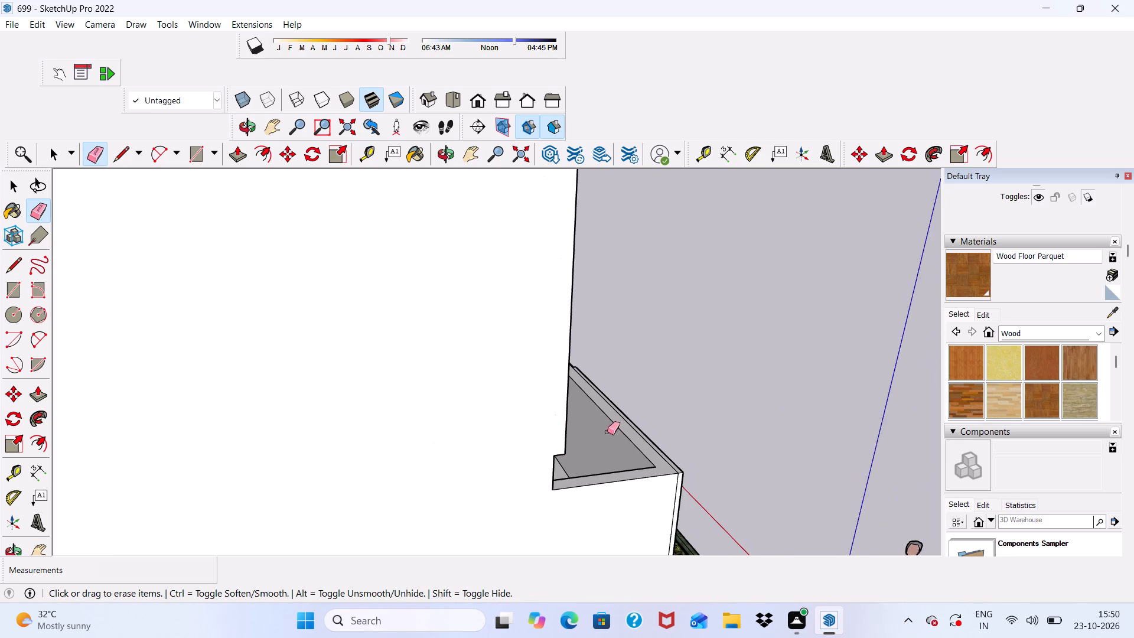
Return to the front of the house and examine the facade, boundary wall and gate.
scroll(660, 439, "down", 1)
middle_click_drag(734, 454, 216, 346)
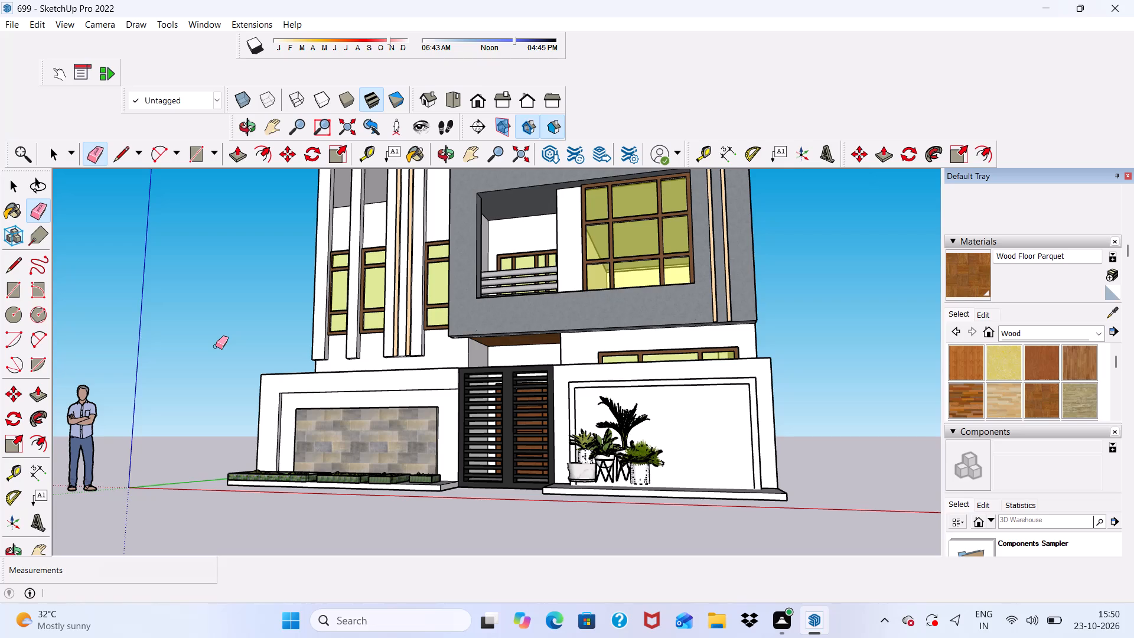
key("space")
scroll(245, 331, "down", 5)
scroll(439, 434, "up", 2)
middle_click_drag(439, 434, 480, 549)
scroll(441, 438, "down", 1)
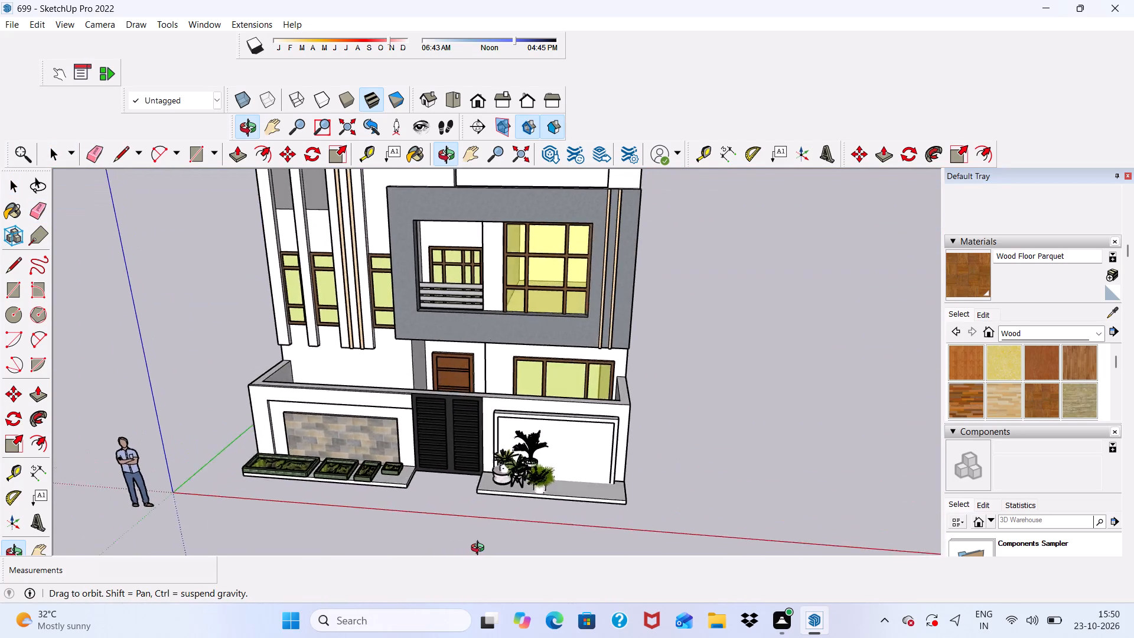
middle_click_drag(480, 549, 527, 543)
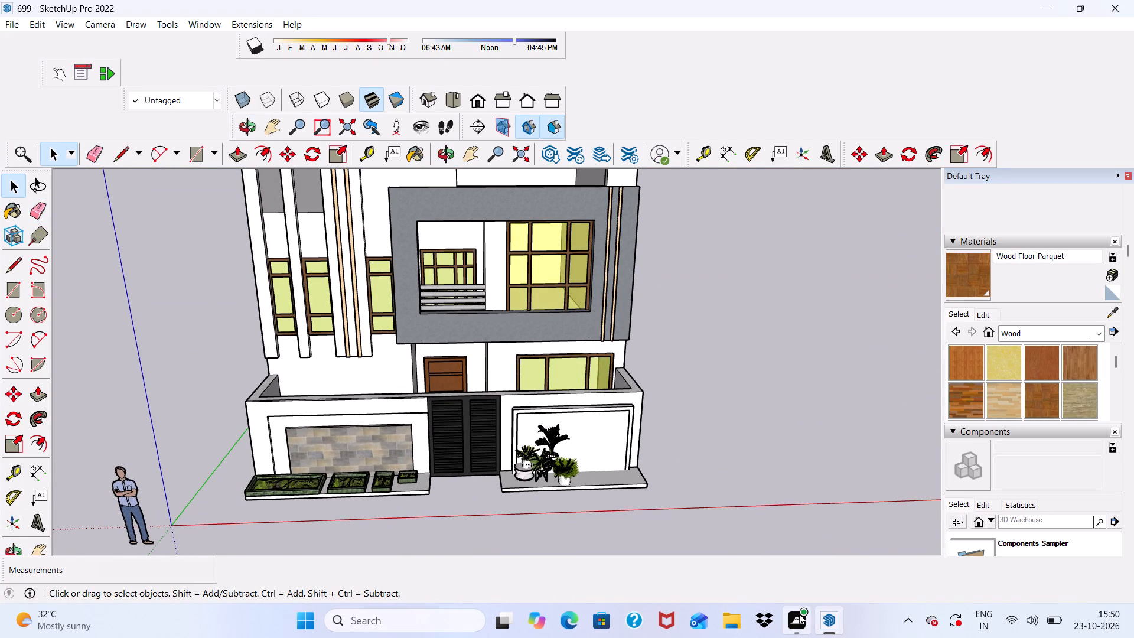